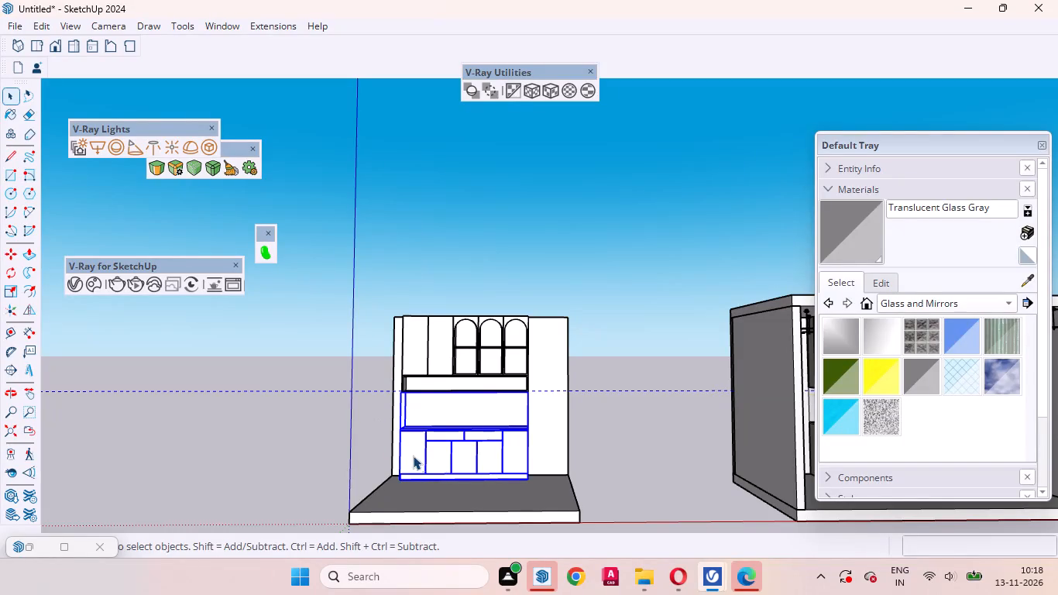
Delete the leftover panel between the countertop and the open shelf, inside the lower cabinet's group.
triple_click(411, 456)
drag(287, 425, 8, 270)
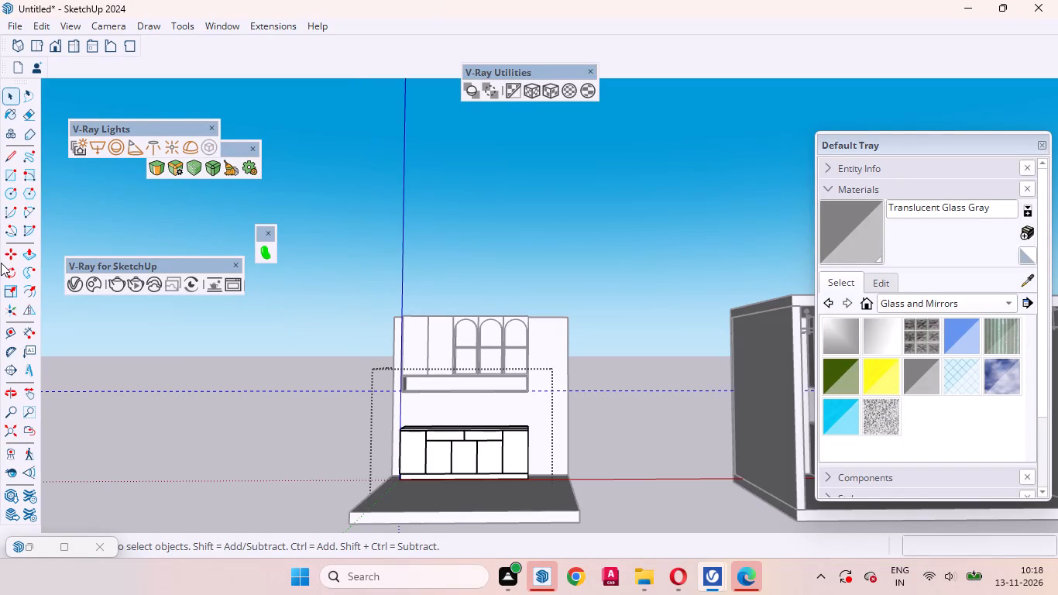
key(Delete)
click(627, 380)
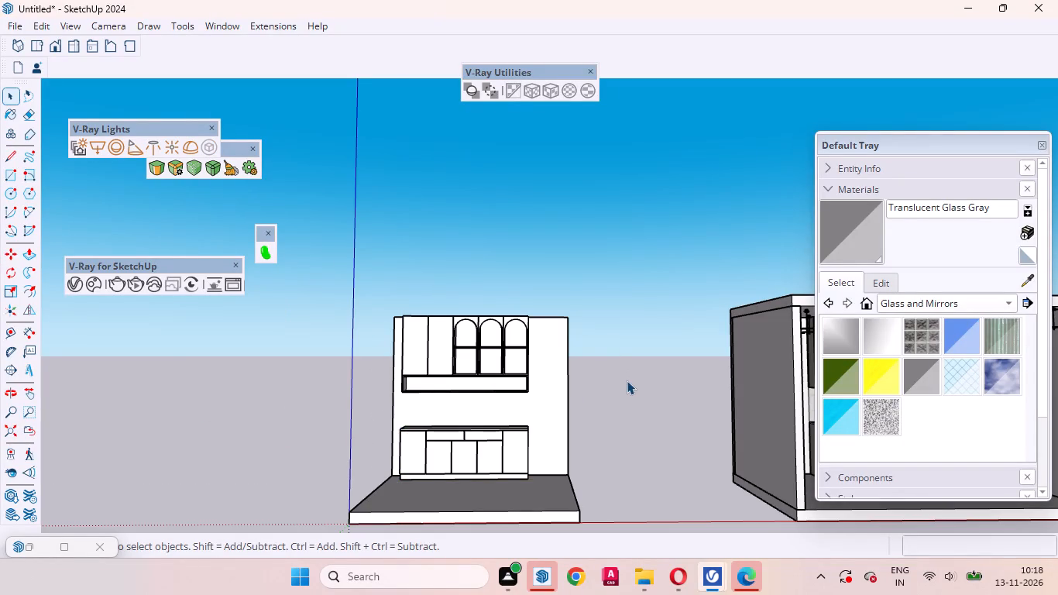
Push/Pull the front frame face of the open shelf below the upper cabinets outward by 18 mm.
scroll(197, 342, up, 3)
scroll(475, 422, up, 16)
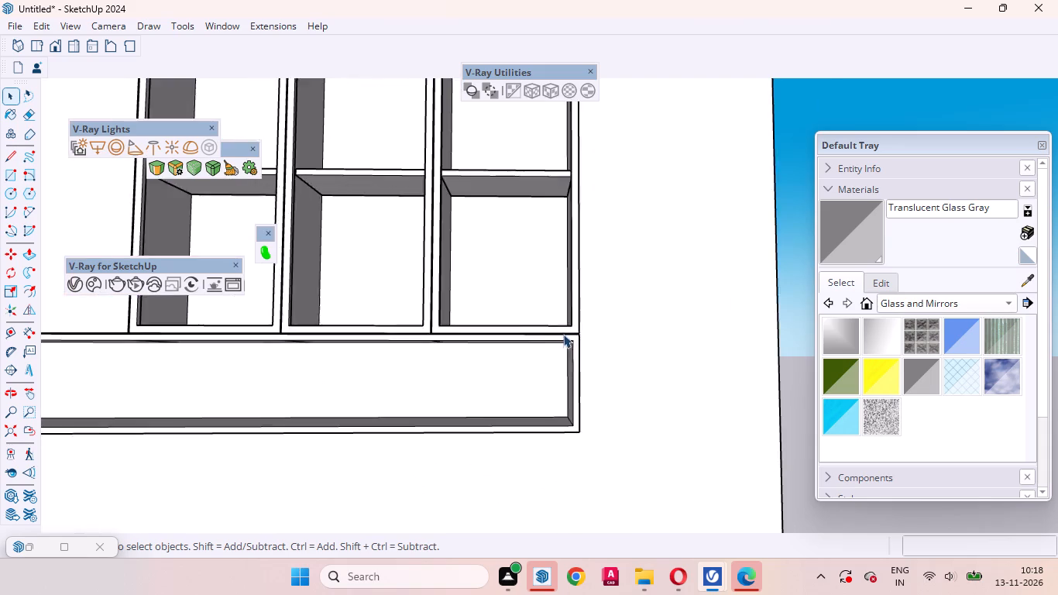
scroll(563, 334, up, 11)
middle_drag(596, 348, 339, 387)
scroll(575, 343, up, 4)
click(558, 347)
double_click(559, 347)
click(562, 365)
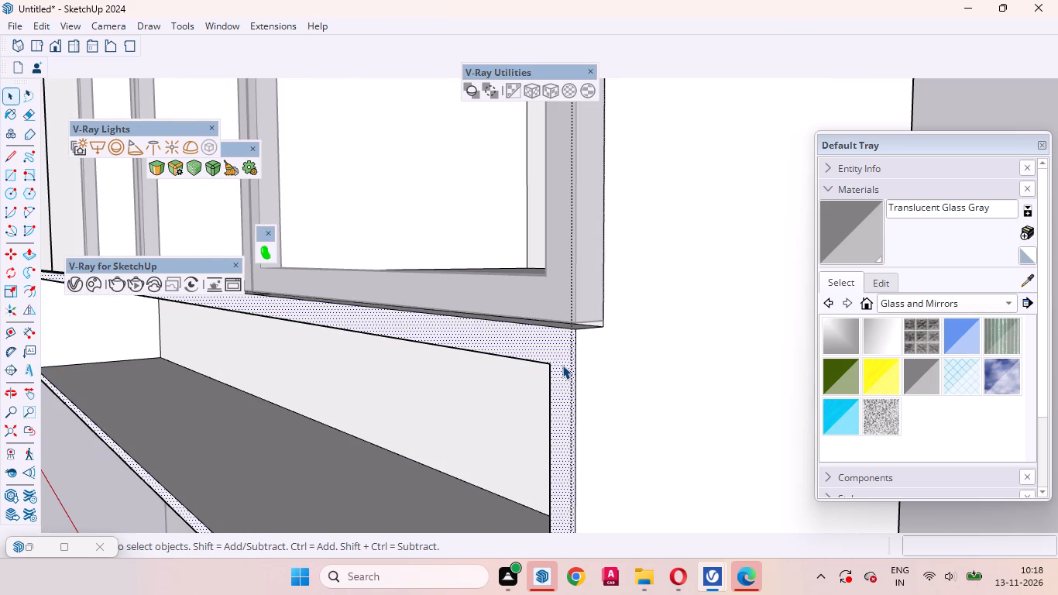
key(p)
click(562, 365)
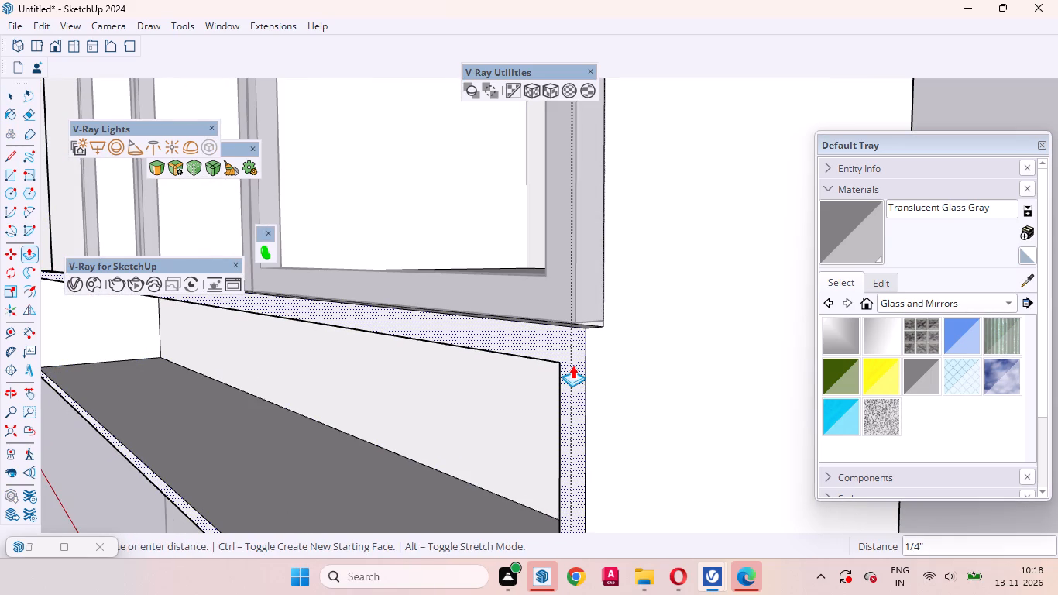
text(18mm)
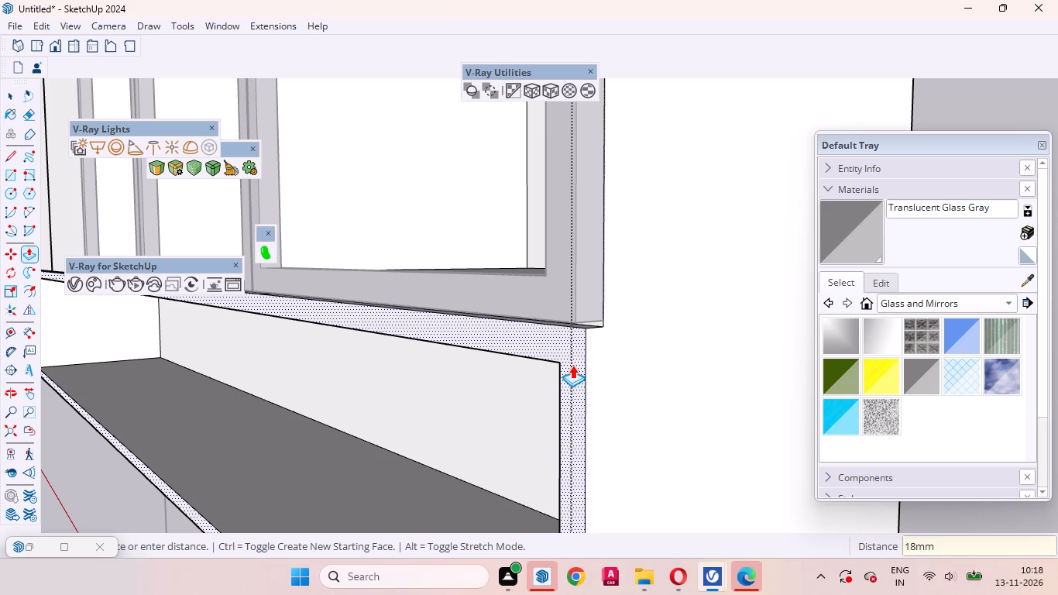
key(Return)
key(space)
scroll(675, 315, down, 3)
scroll(688, 317, up, 1)
scroll(693, 317, down, 11)
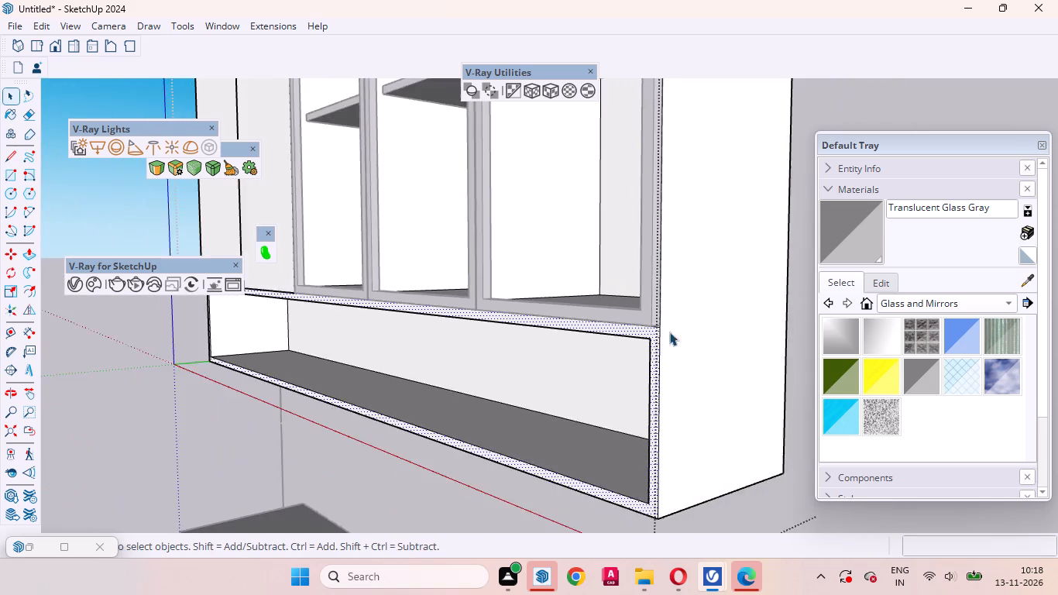
scroll(669, 332, down, 7)
click(307, 409)
Offset the face of the plain upper door beside the arched openings inward by the previous offset distance.
middle_drag(300, 400, 587, 390)
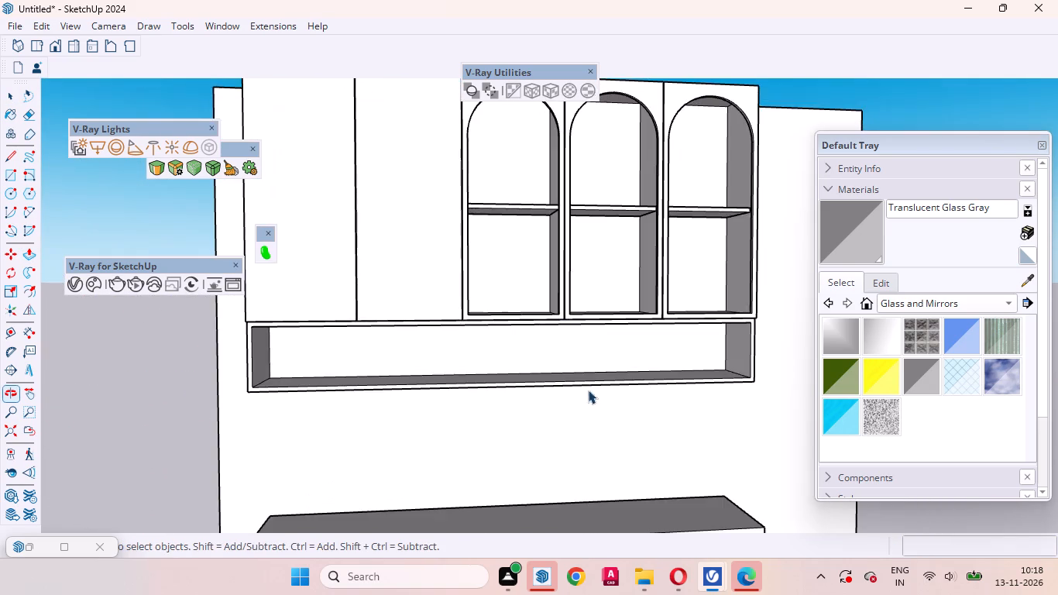
scroll(499, 430, down, 5)
scroll(520, 437, up, 1)
scroll(520, 437, down, 2)
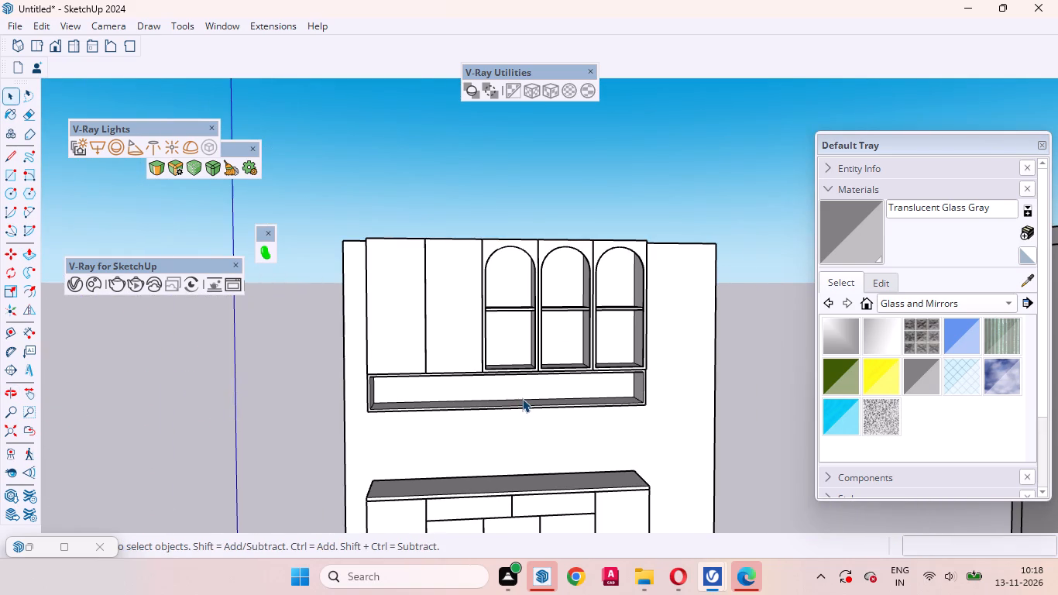
scroll(423, 400, down, 2)
scroll(527, 424, up, 1)
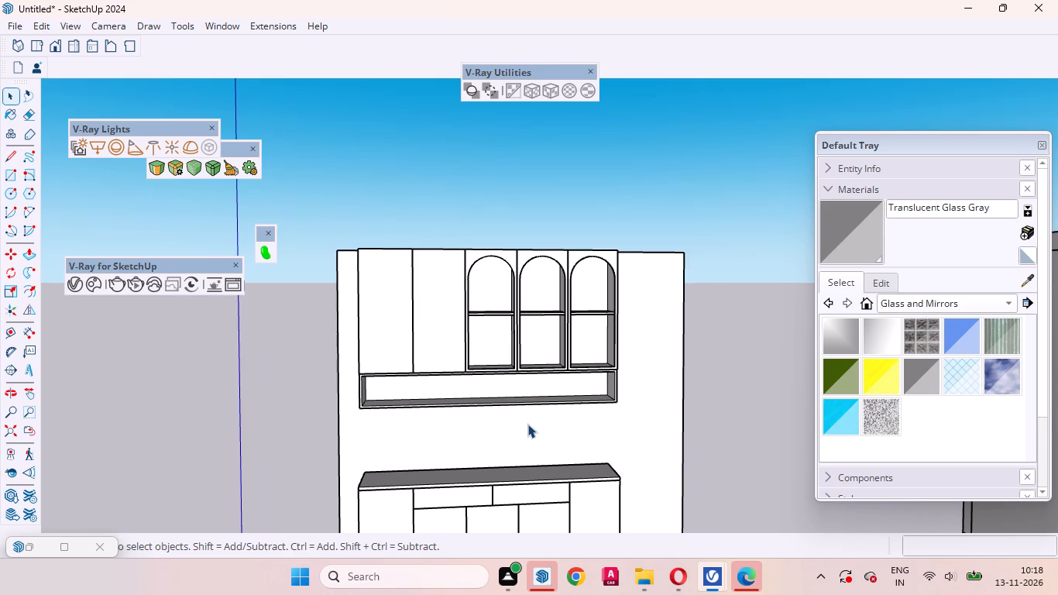
scroll(603, 390, up, 2)
scroll(468, 299, down, 4)
middle_drag(562, 375, 500, 376)
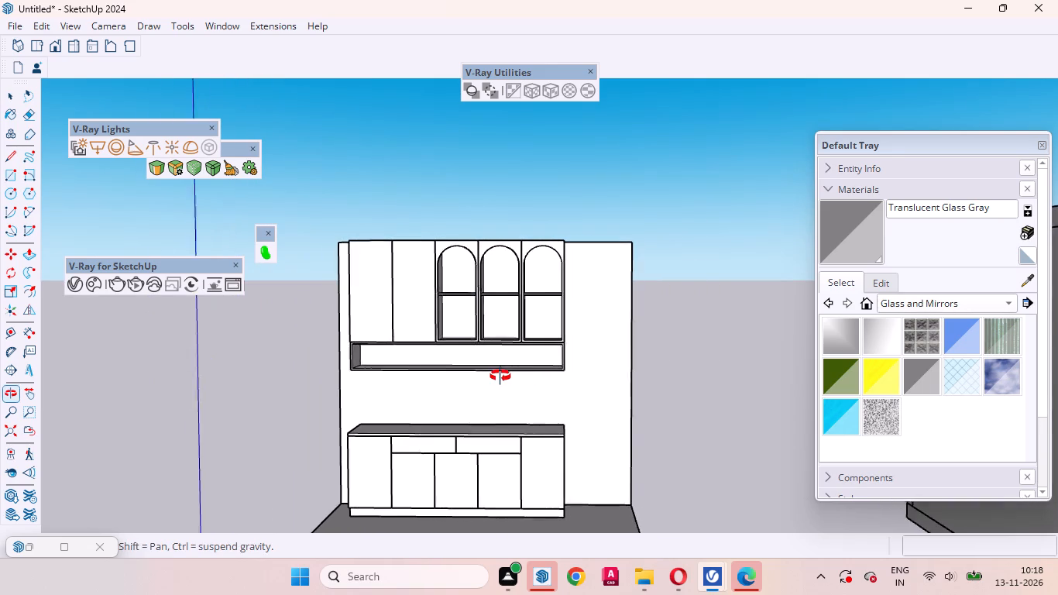
middle_drag(500, 376, 498, 376)
scroll(382, 294, up, 6)
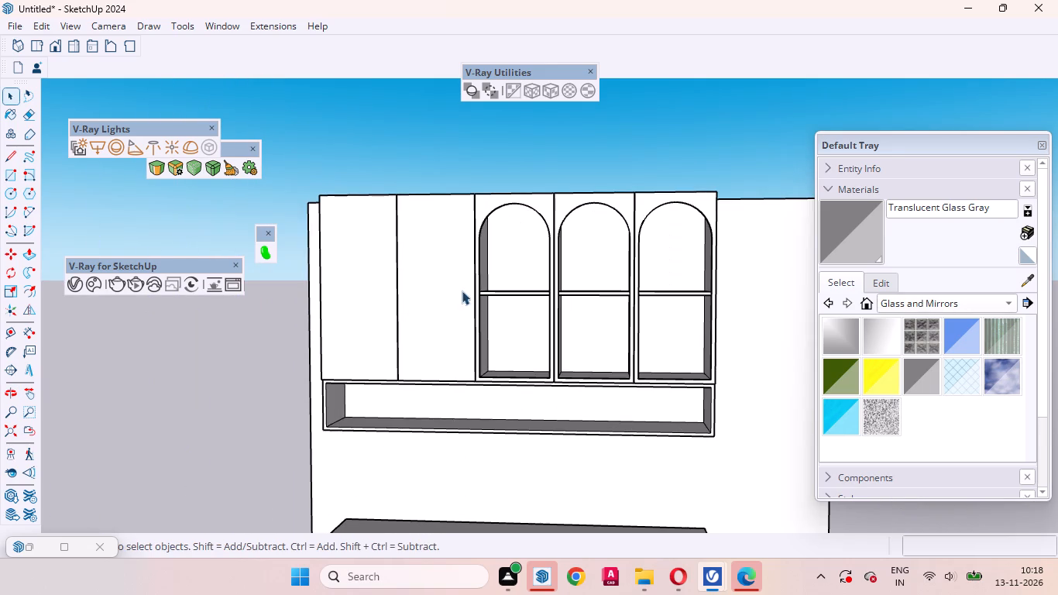
scroll(462, 259, up, 5)
click(448, 299)
click(440, 300)
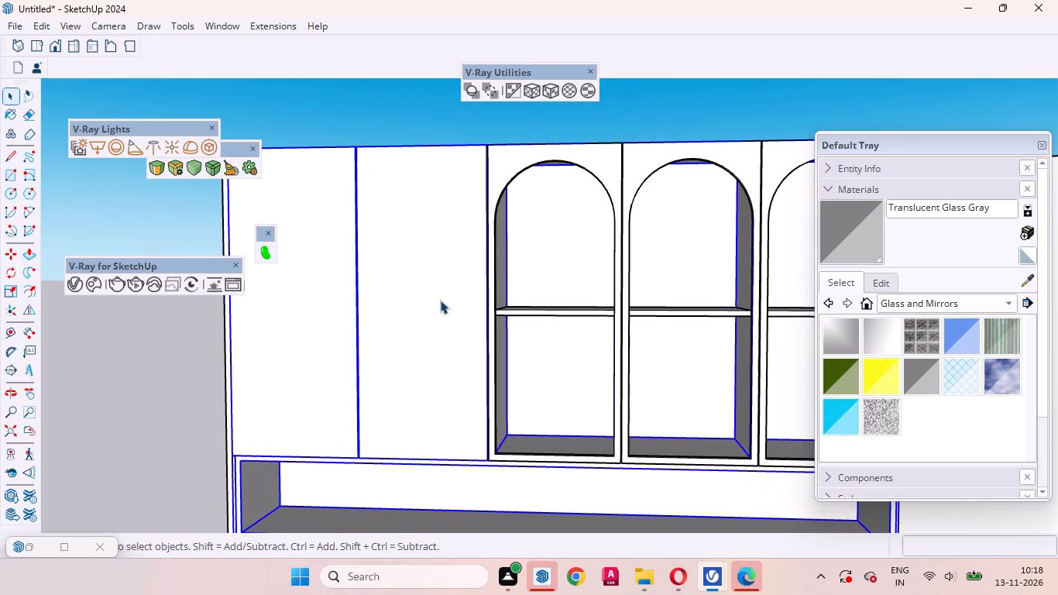
click(440, 300)
double_click(433, 312)
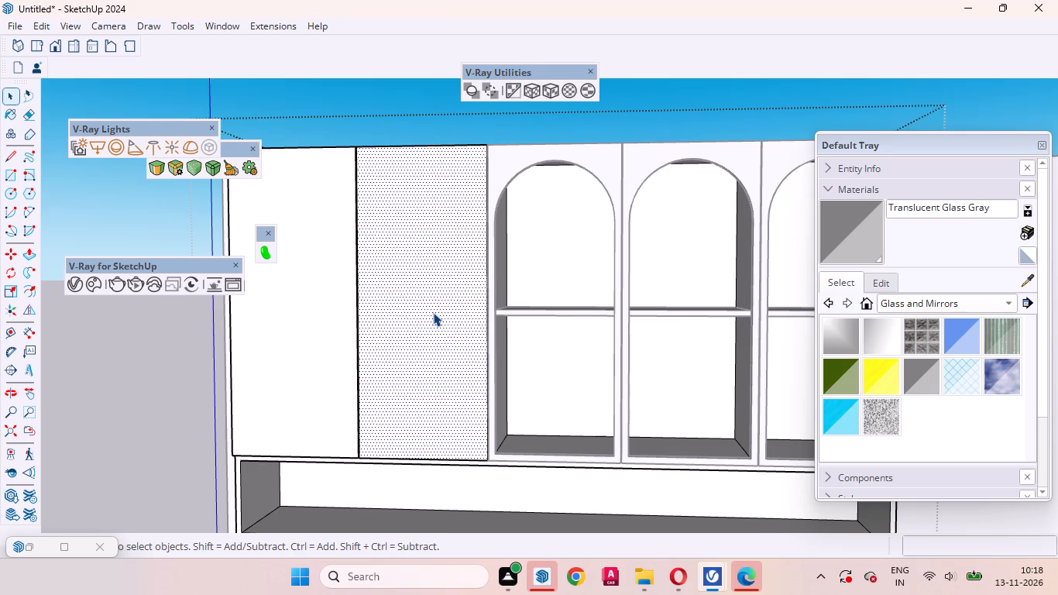
click(433, 318)
key(f)
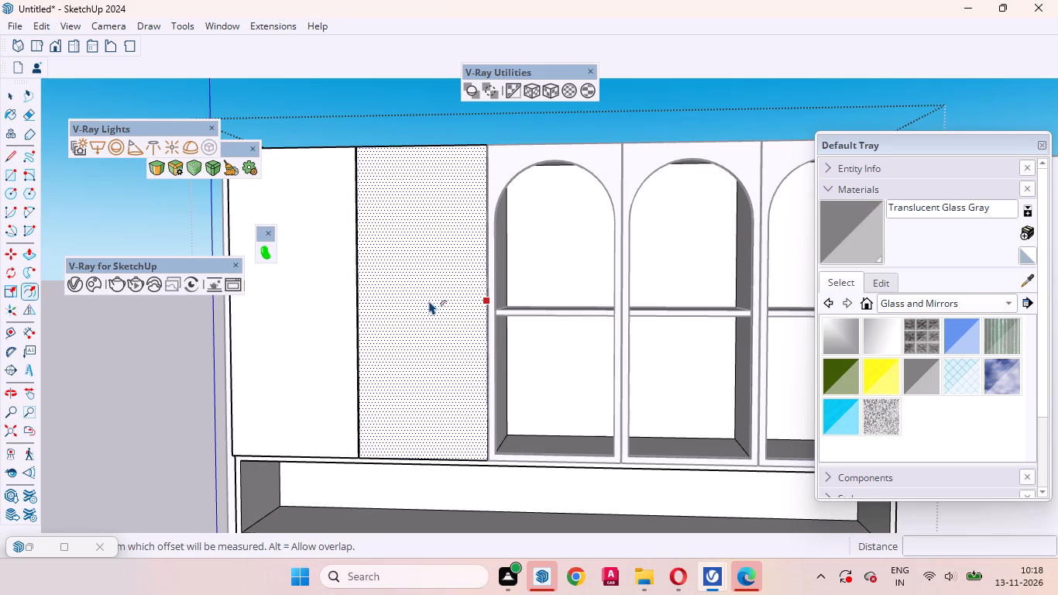
double_click(429, 301)
middle_drag(432, 318, 464, 270)
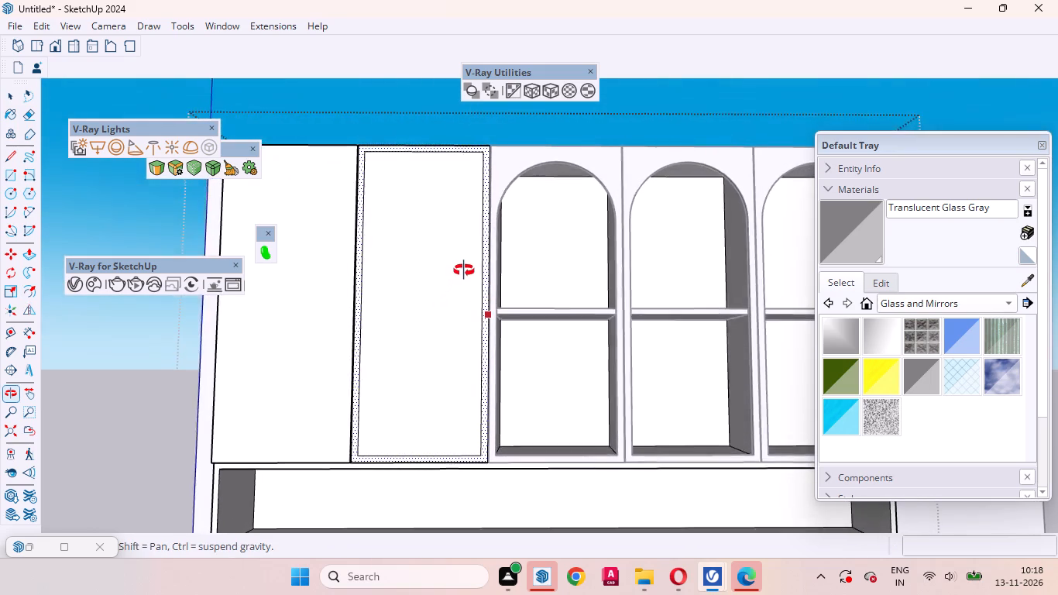
middle_drag(464, 270, 465, 321)
key(space)
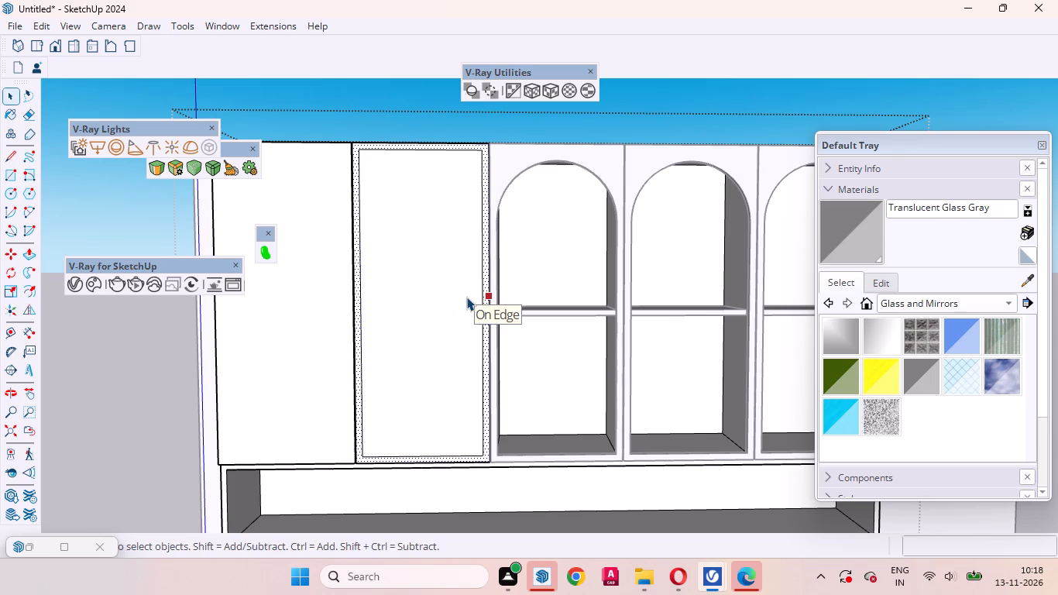
Place a horizontal guide 2 inches below the top edge of the door with the new inset border.
scroll(487, 198, up, 3)
scroll(511, 198, down, 4)
middle_drag(524, 241, 487, 244)
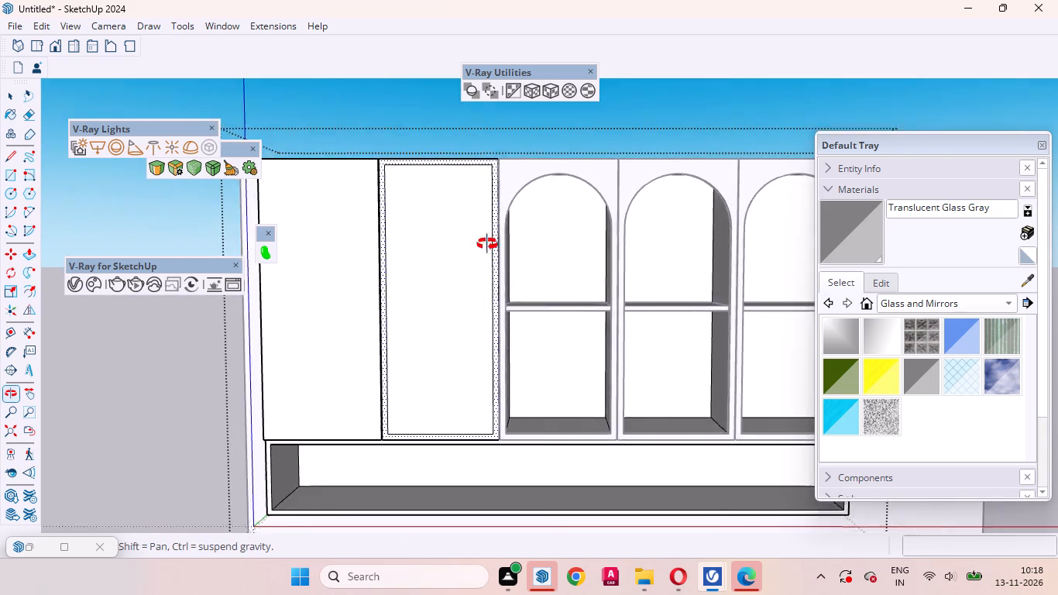
middle_drag(487, 244, 438, 274)
scroll(431, 220, up, 3)
key(t)
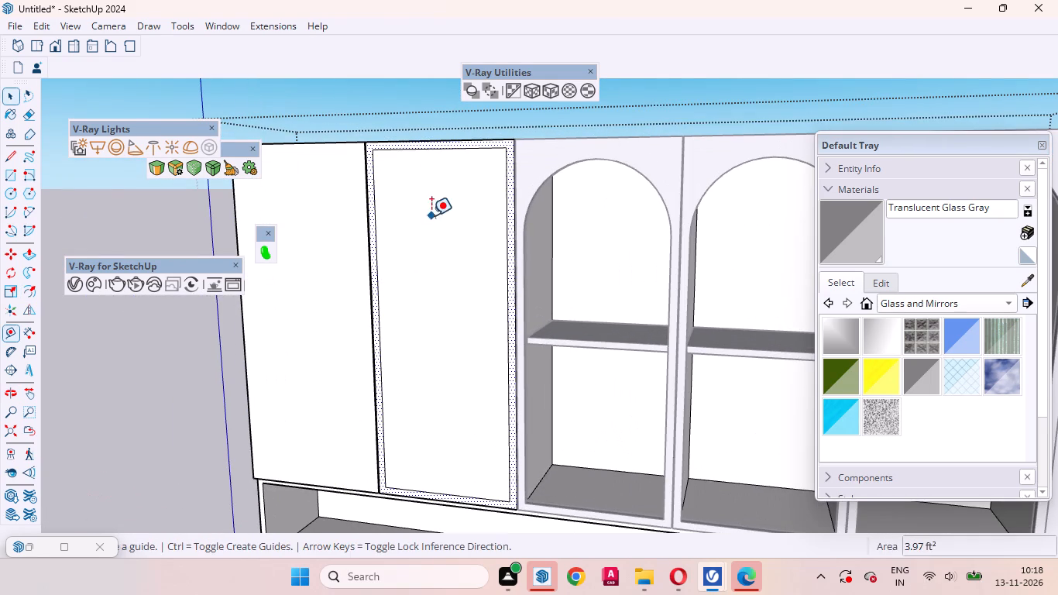
scroll(409, 165, up, 4)
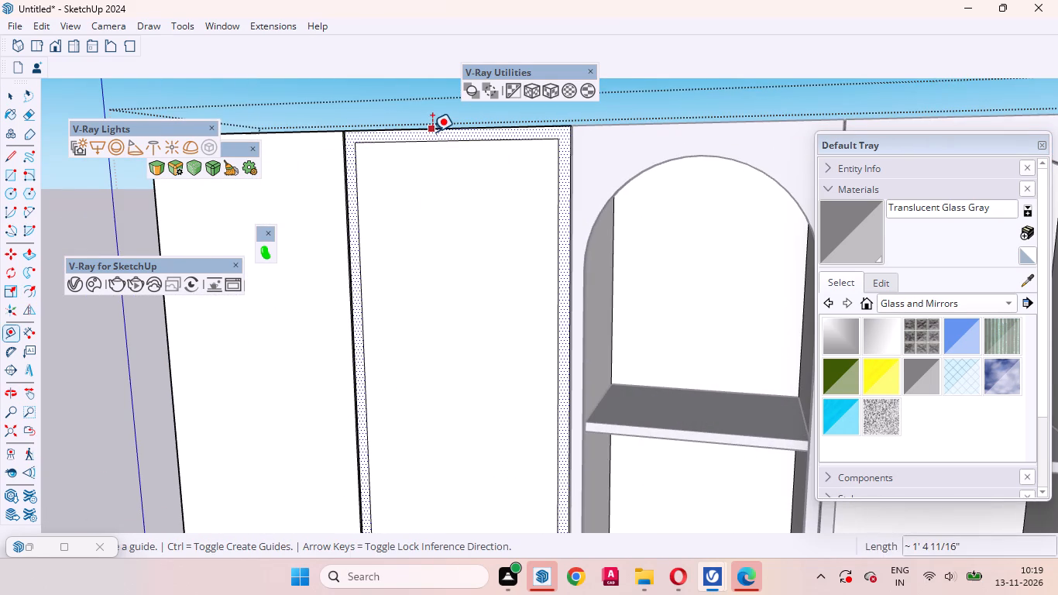
click(432, 132)
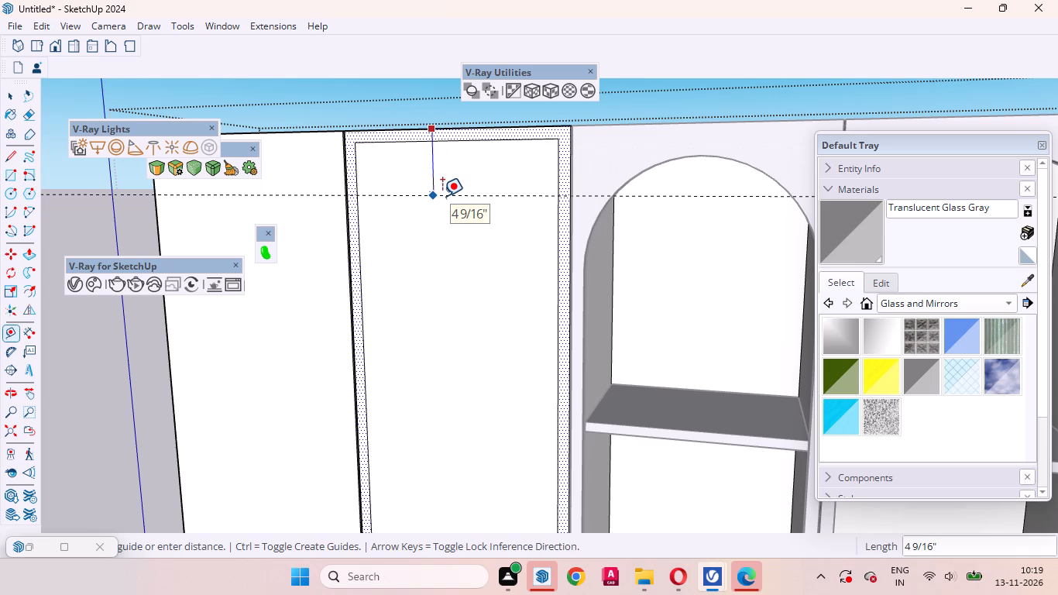
key(2)
key(Return)
key(space)
Draw a horizontal line along the guide between the side edges of the door's inner panel.
click(449, 235)
scroll(580, 211, down, 5)
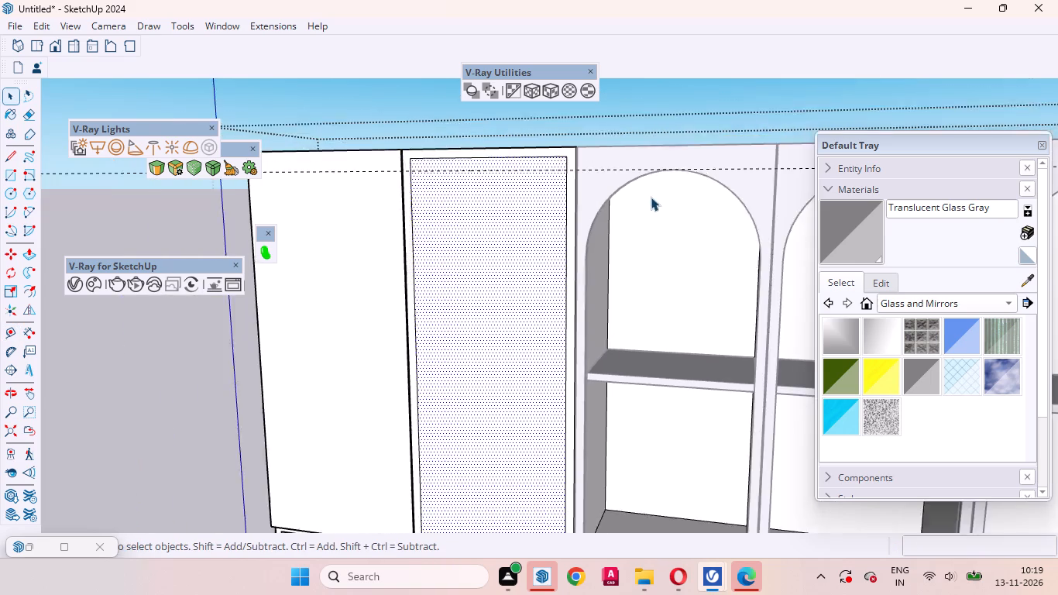
click(386, 259)
middle_drag(421, 252, 500, 249)
key(l)
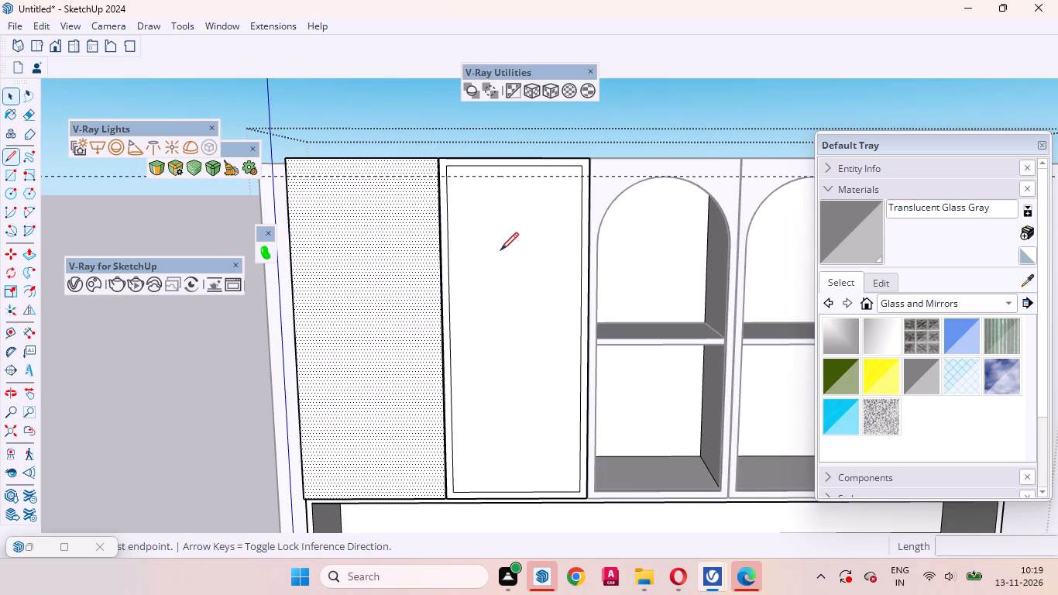
scroll(496, 230, up, 4)
click(425, 148)
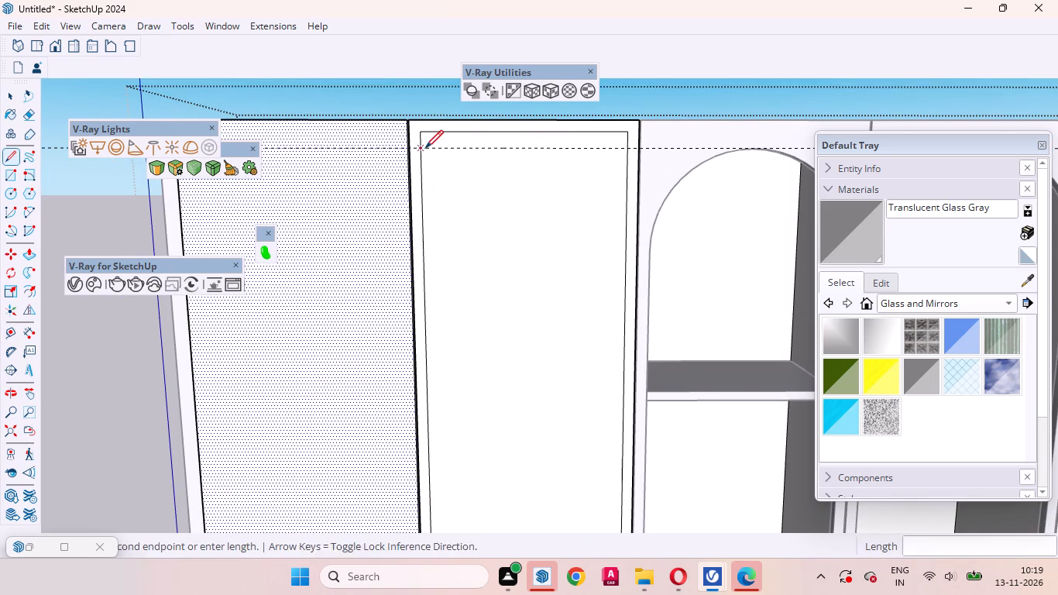
click(627, 150)
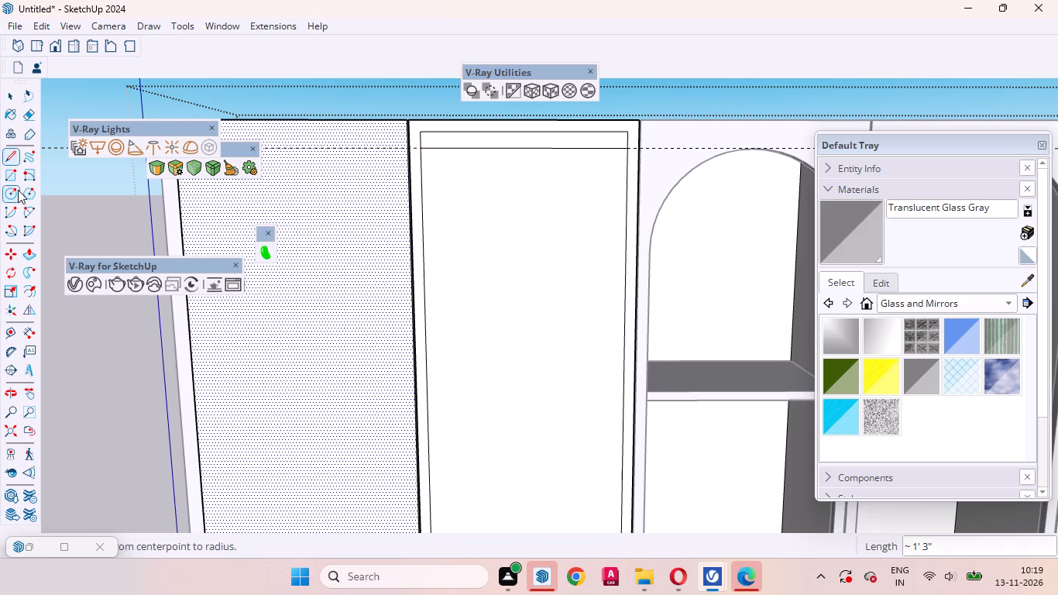
Draw two mirrored 100-sided tangent arcs from the line's midpoint to the inner panel's side edges, forming an arch.
text(a1)
text(00)
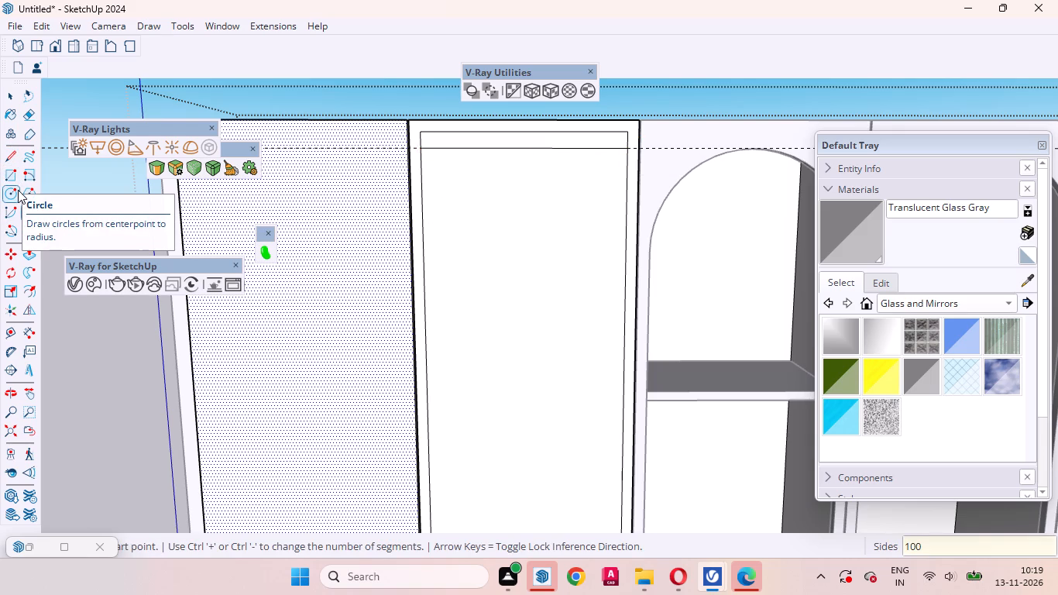
key(Return)
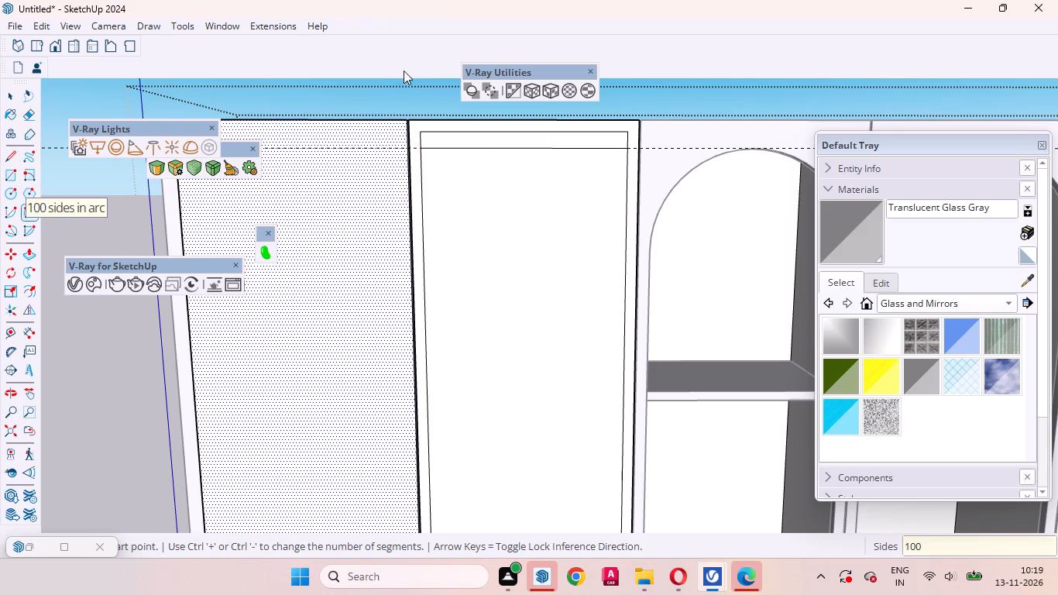
click(524, 150)
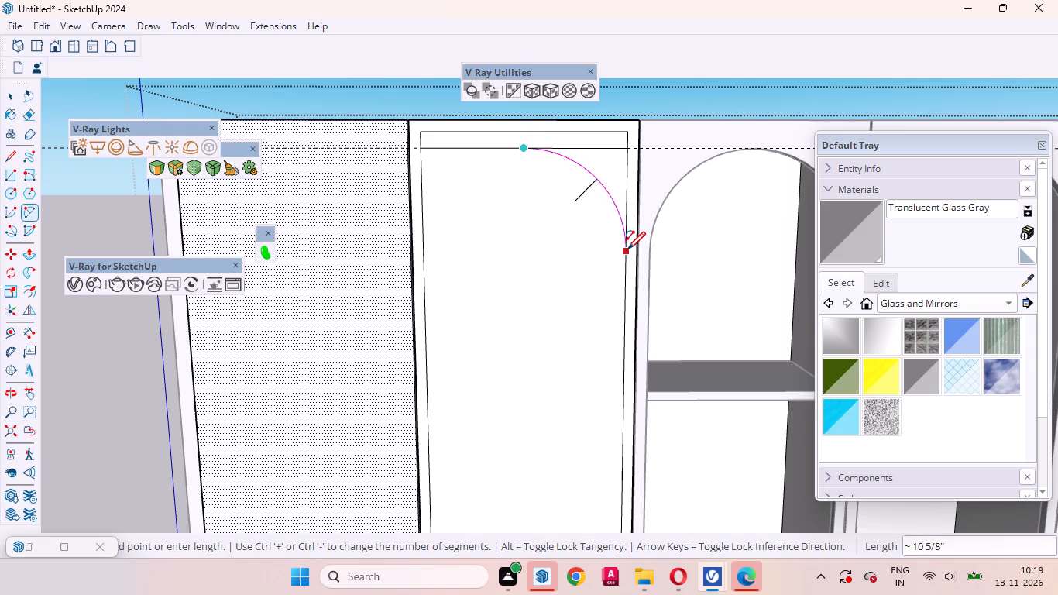
double_click(627, 249)
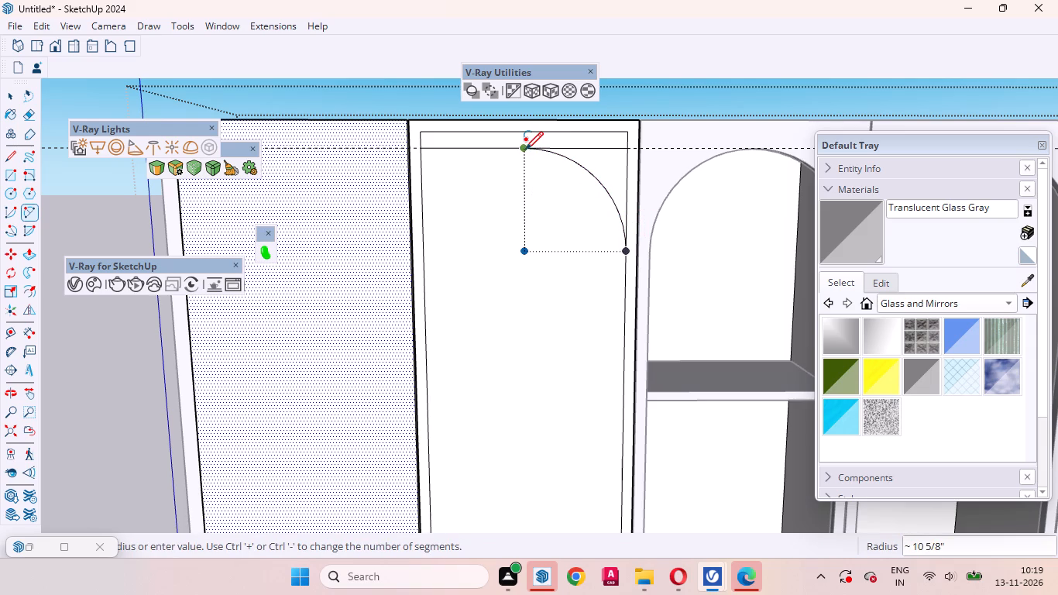
click(525, 150)
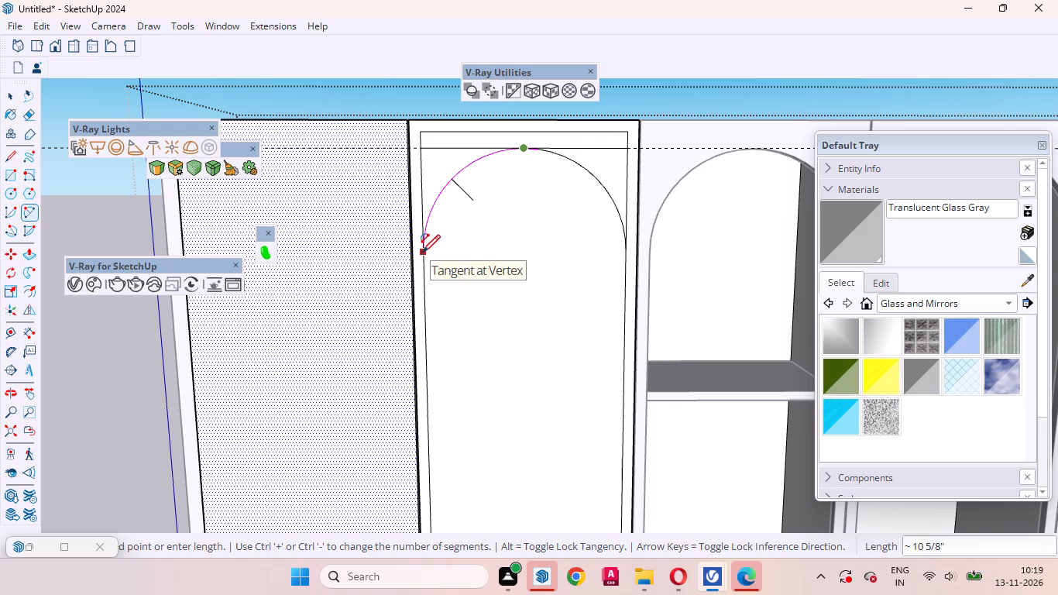
double_click(422, 253)
Offset the outermost plain upper door's face inward by the same distance as the neighbouring door.
scroll(530, 241, down, 6)
scroll(531, 205, up, 1)
scroll(533, 205, down, 2)
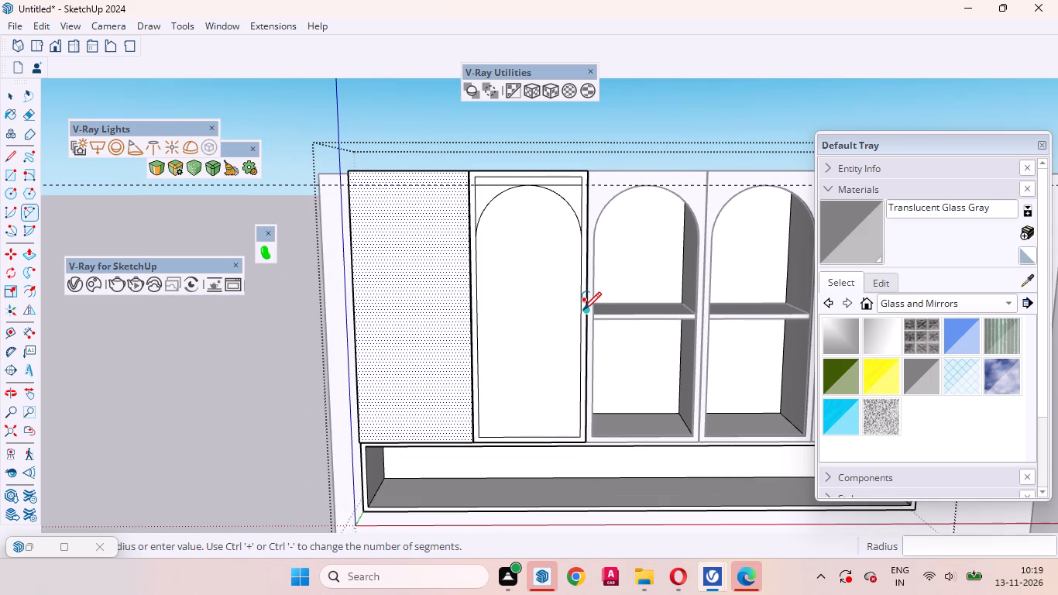
key(space)
key(f)
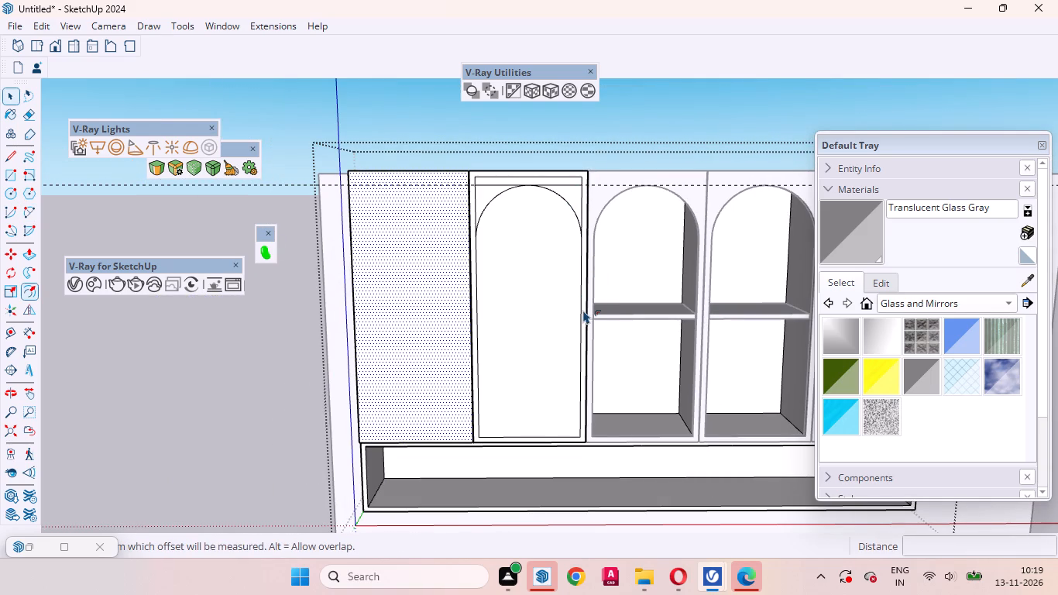
double_click(405, 296)
key(space)
Draw a horizontal line along the guide between the side edges of the outermost upper door's inner panel.
text(l)
scroll(391, 228, up, 8)
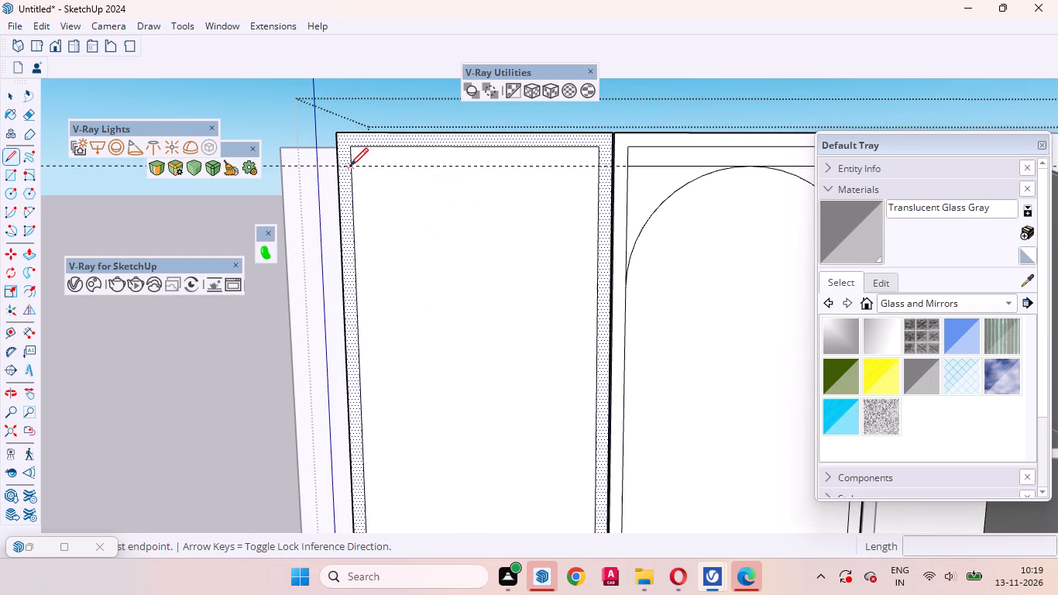
click(350, 166)
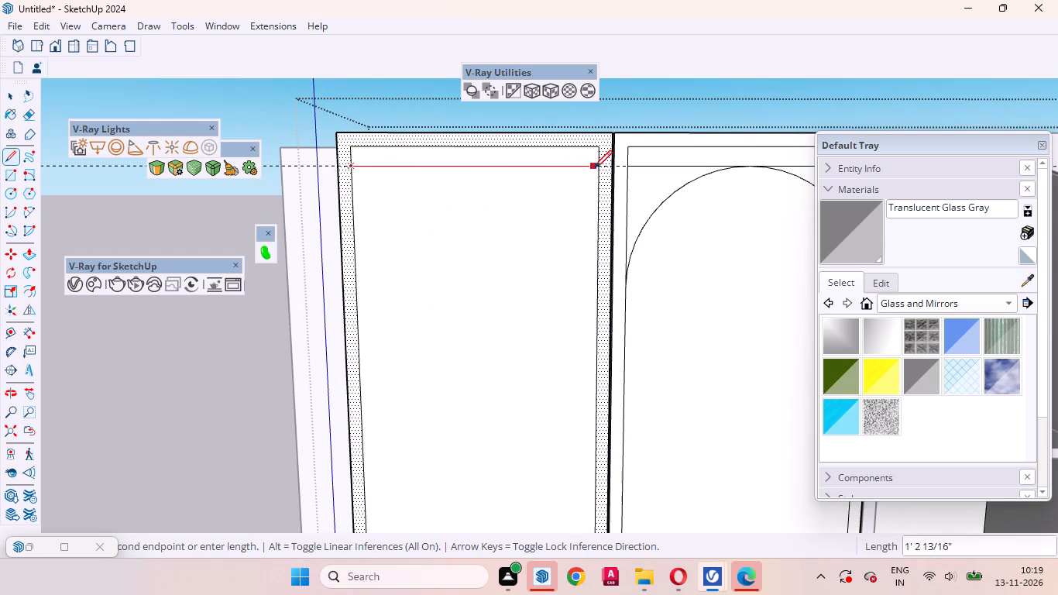
click(596, 167)
click(15, 97)
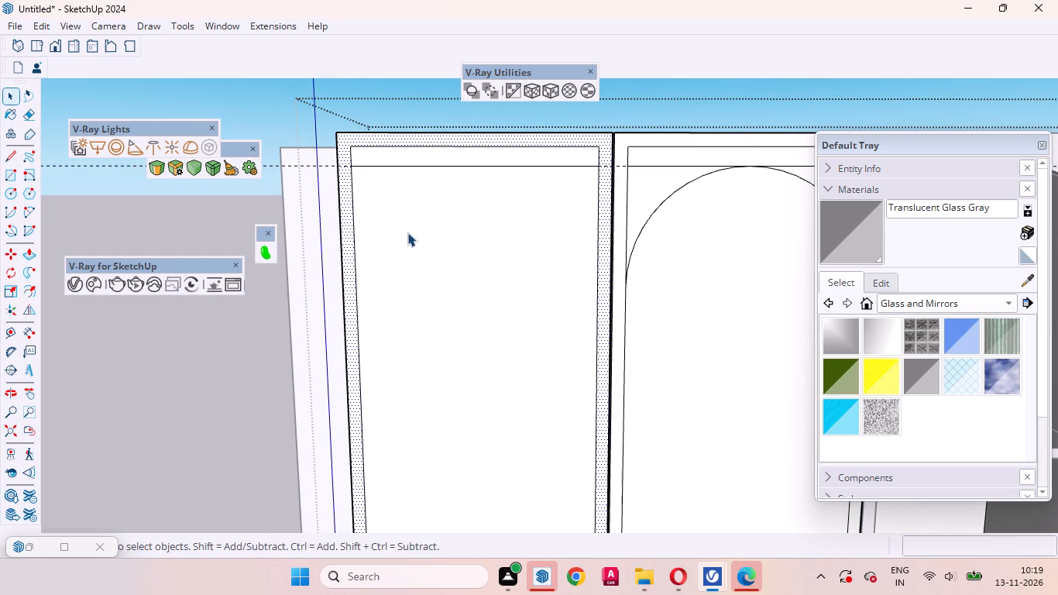
Draw two mirrored 100-sided tangent arcs from that line's midpoint to the outermost door's inner panel side edges, forming an arch.
click(407, 245)
key(a)
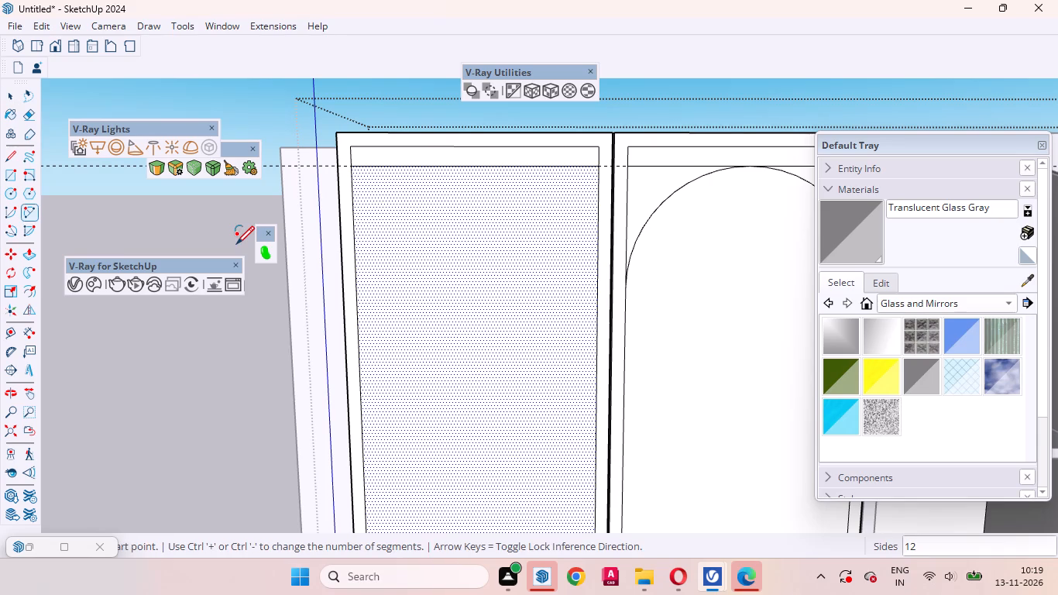
key(1)
text(00)
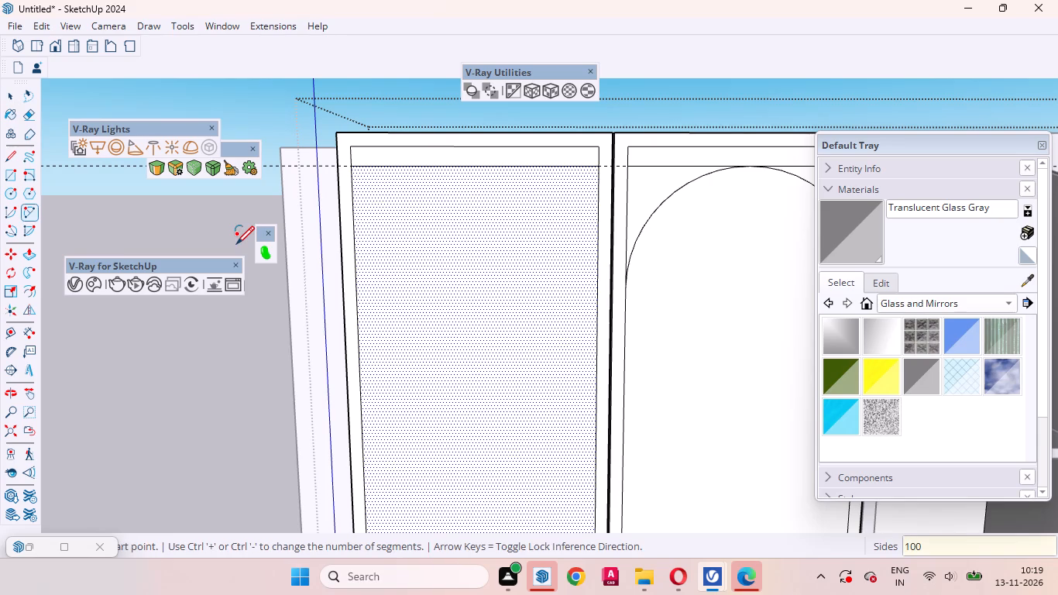
key(Return)
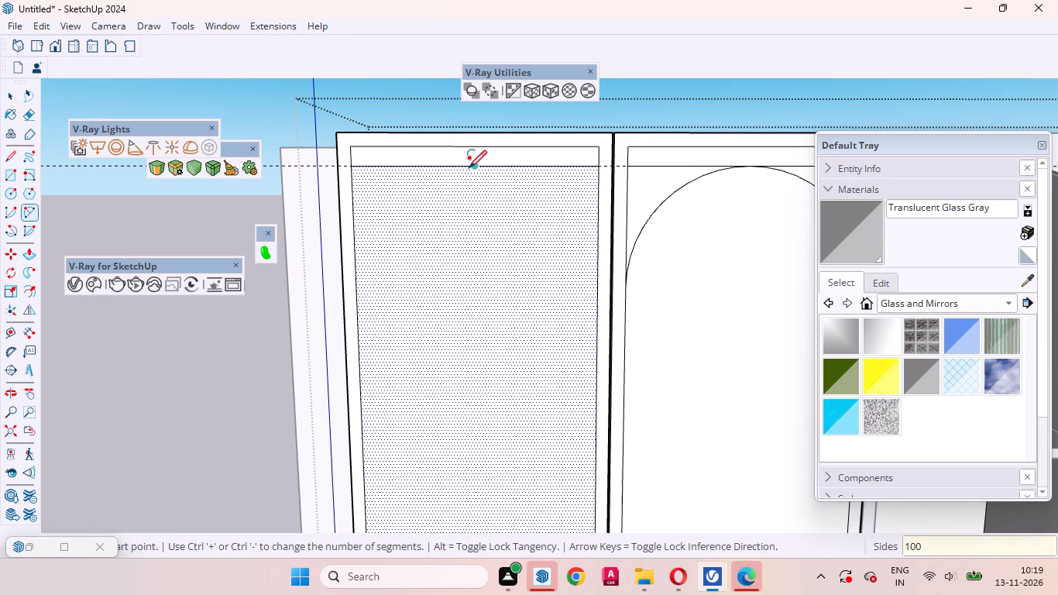
click(478, 167)
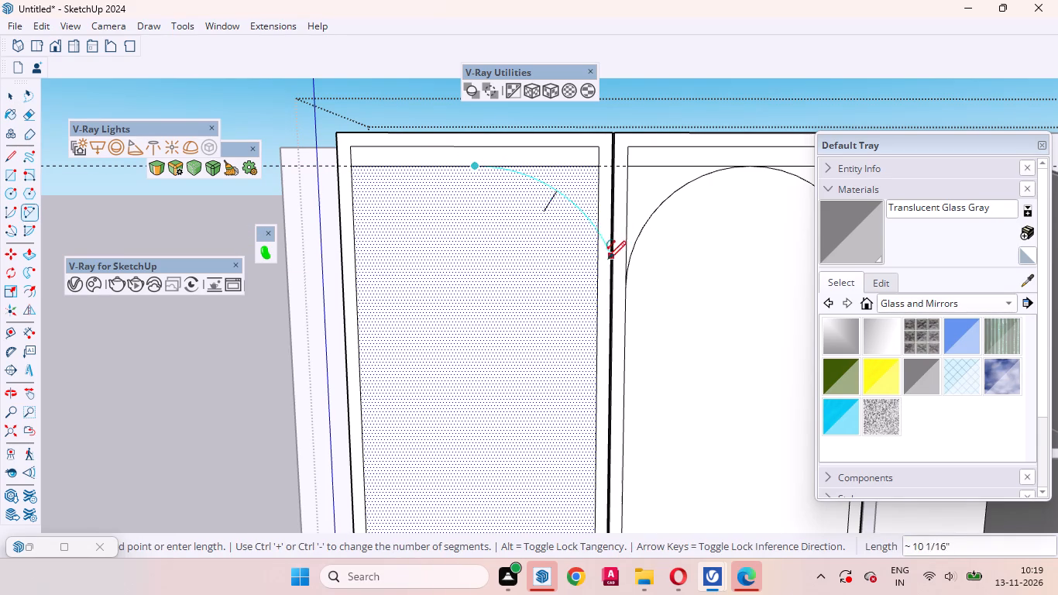
double_click(597, 285)
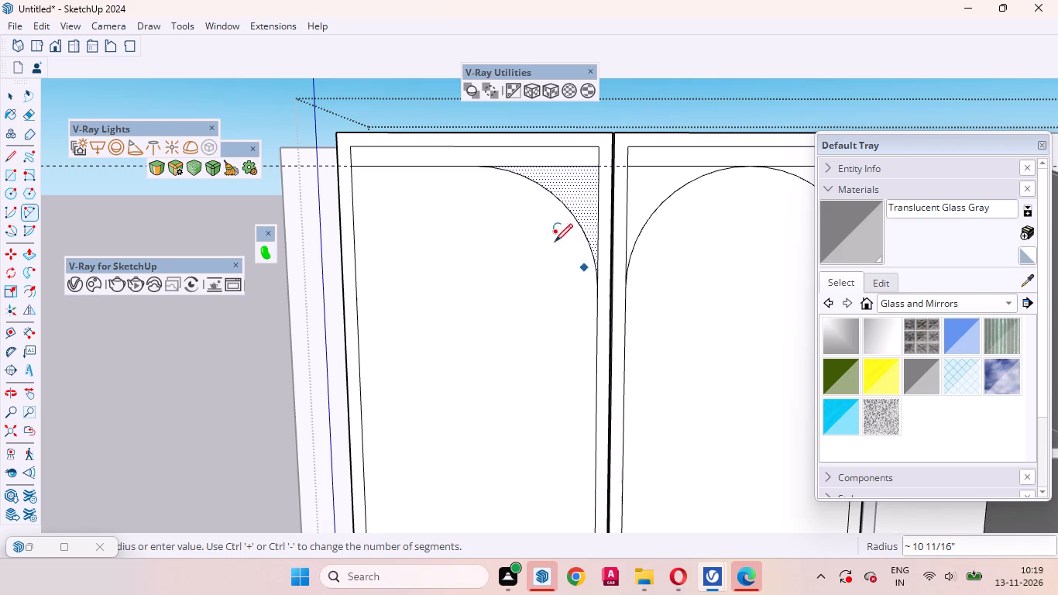
click(473, 167)
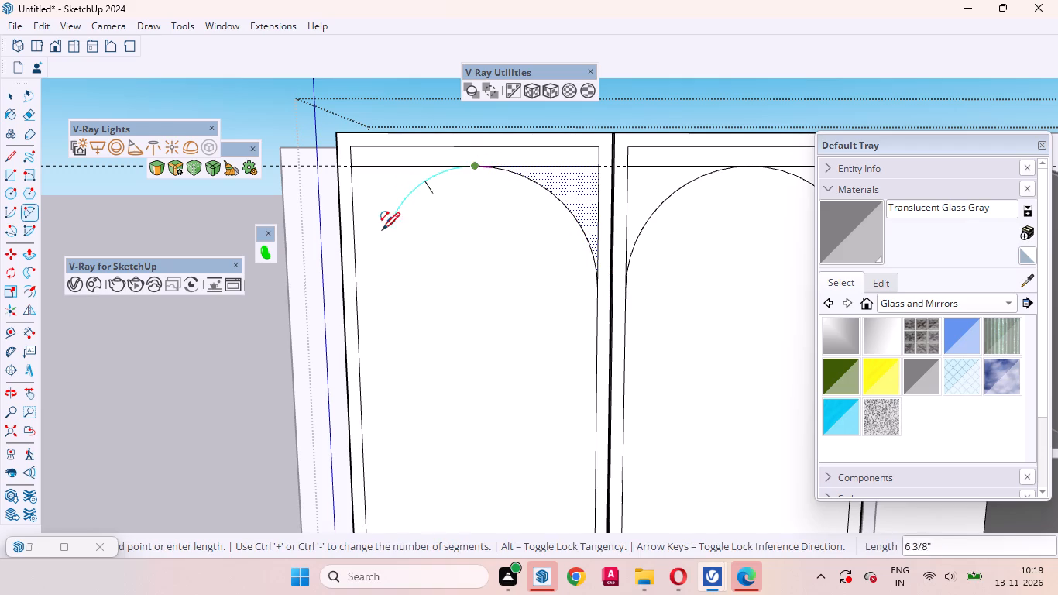
double_click(356, 291)
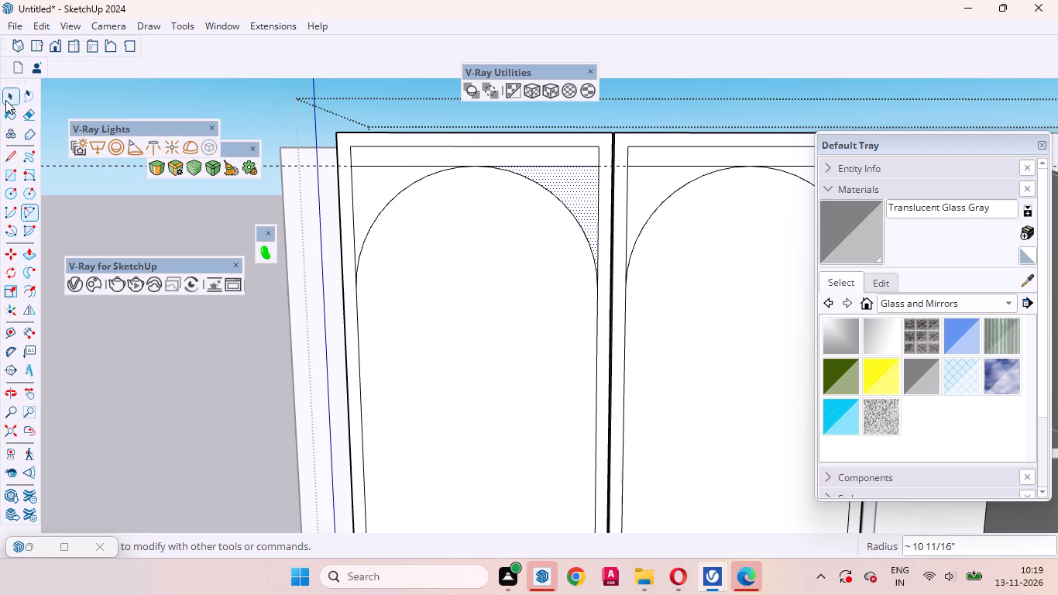
click(5, 100)
Erase the guide and the leftover straight lines above and beside the arch on the outermost door.
click(33, 119)
scroll(422, 181, up, 7)
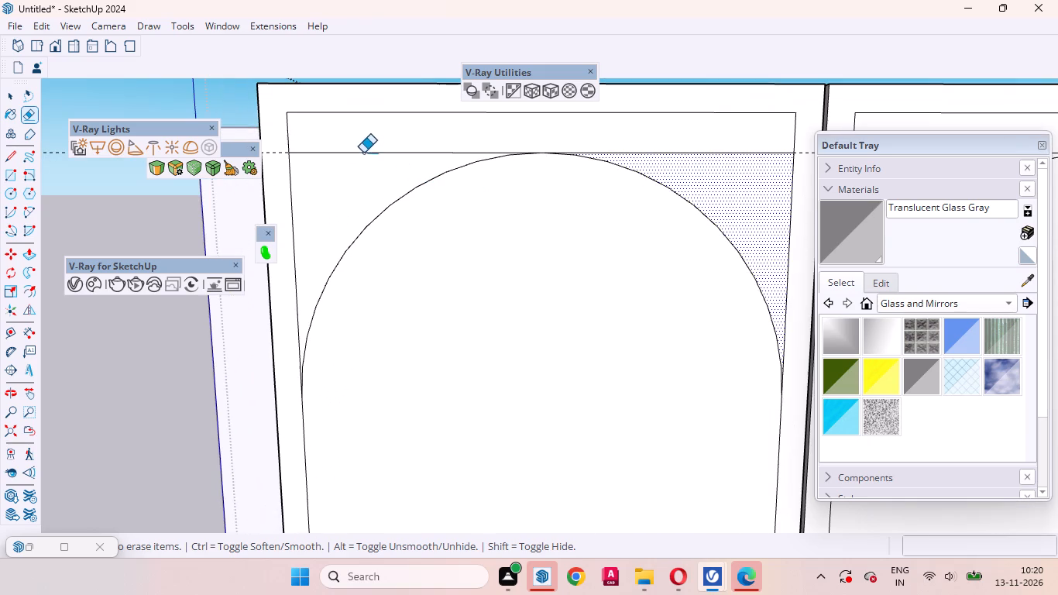
drag(357, 143, 354, 164)
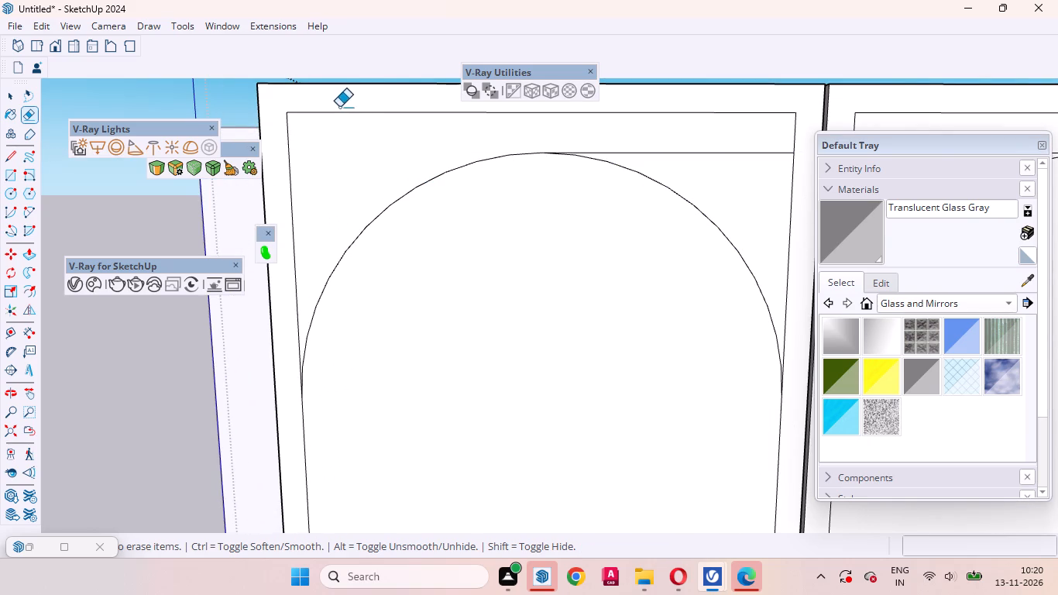
drag(338, 106, 334, 144)
drag(324, 147, 281, 143)
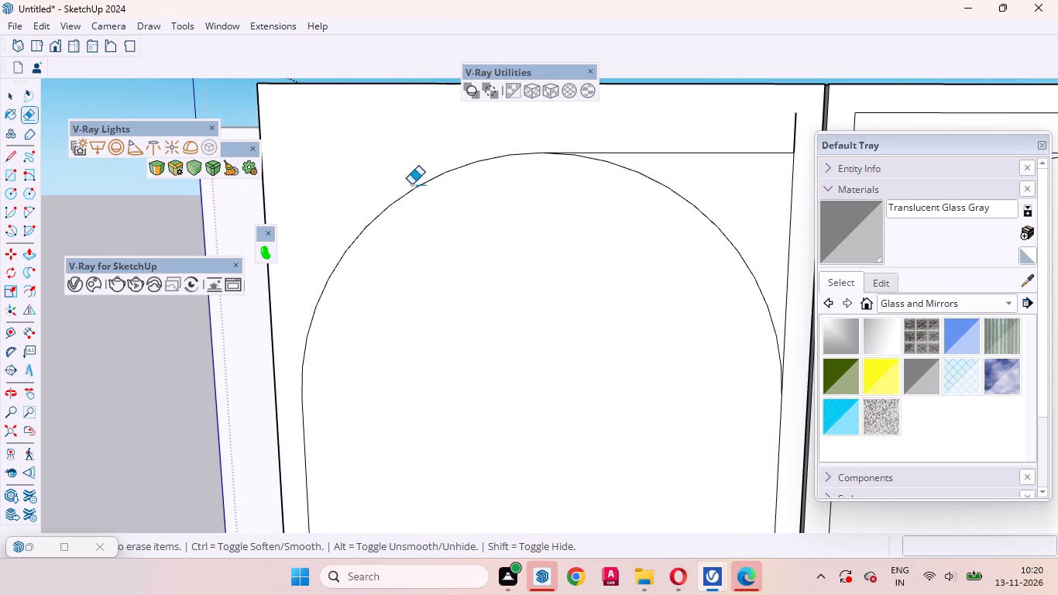
scroll(401, 238, down, 7)
scroll(605, 205, up, 7)
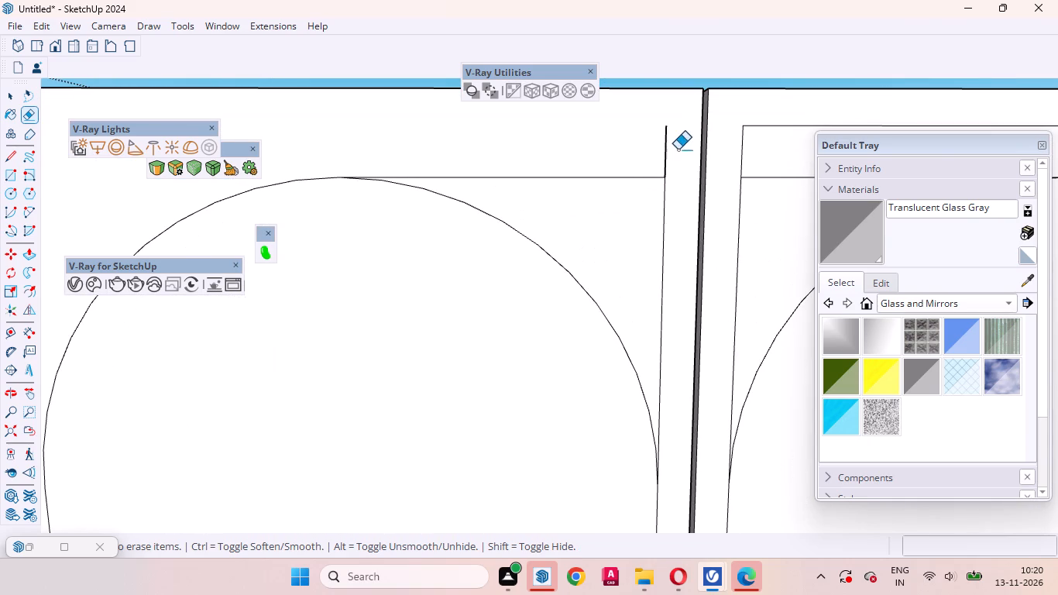
drag(678, 149, 633, 153)
drag(635, 160, 673, 225)
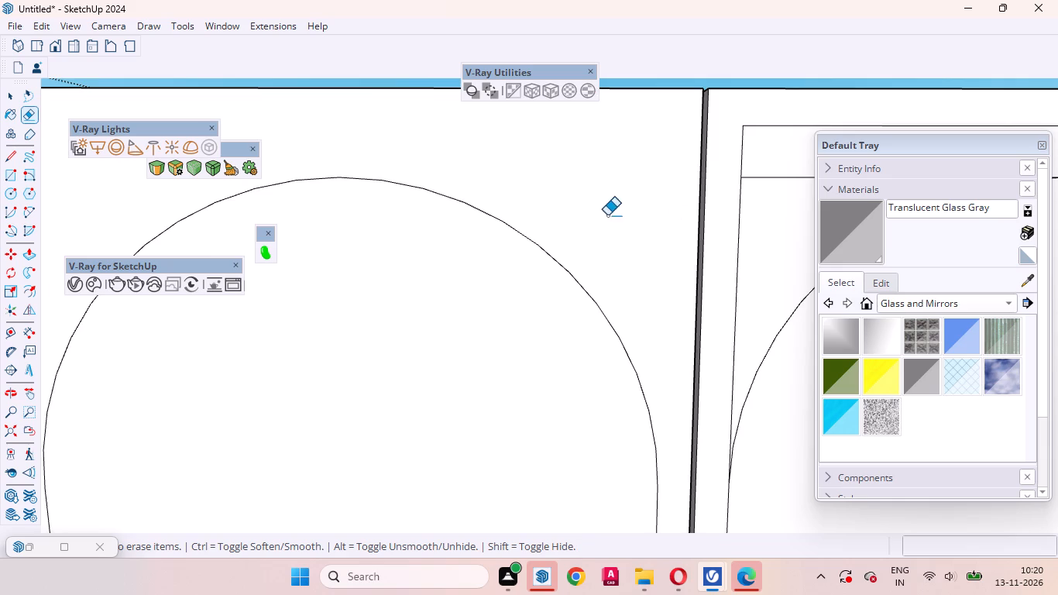
Erase the leftover straight lines around the arch on the second plain door, leaving only its arched outline.
scroll(578, 215, down, 14)
scroll(633, 224, up, 6)
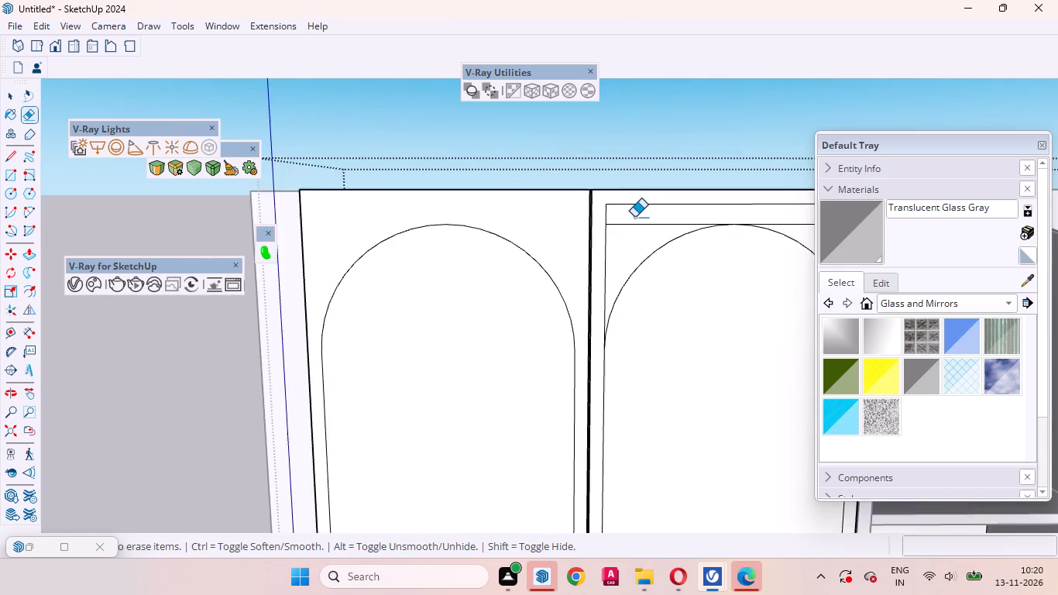
scroll(634, 217, up, 5)
drag(622, 185, 573, 264)
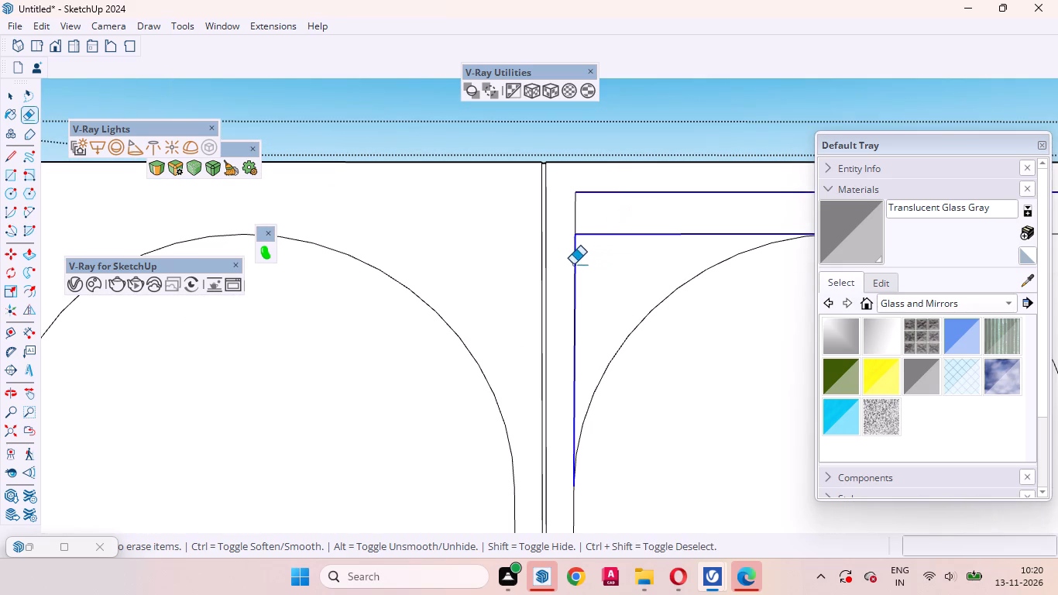
drag(573, 264, 587, 220)
scroll(572, 289, down, 10)
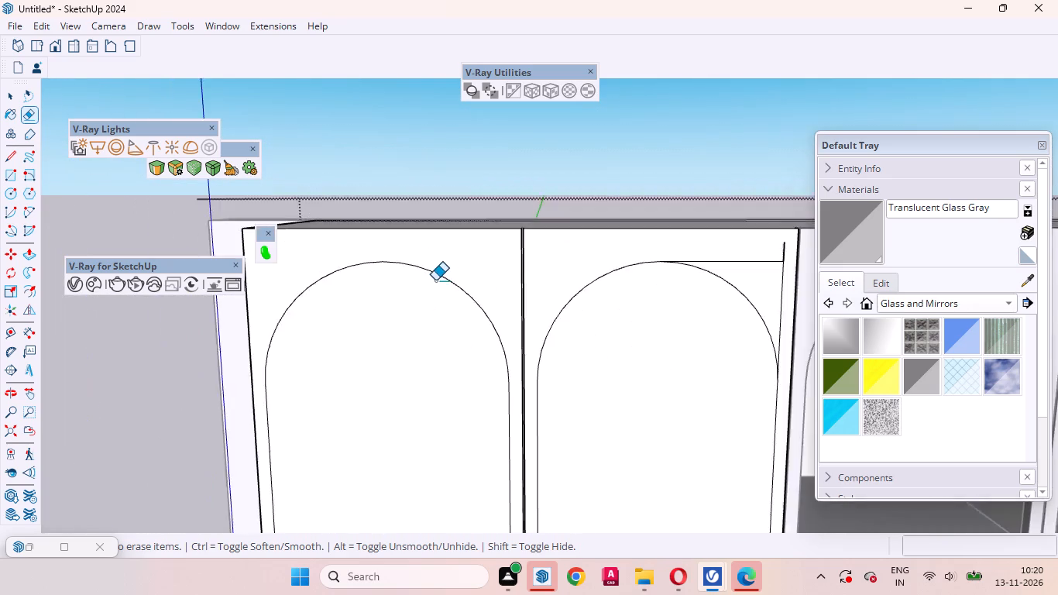
scroll(435, 280, down, 5)
scroll(675, 284, up, 14)
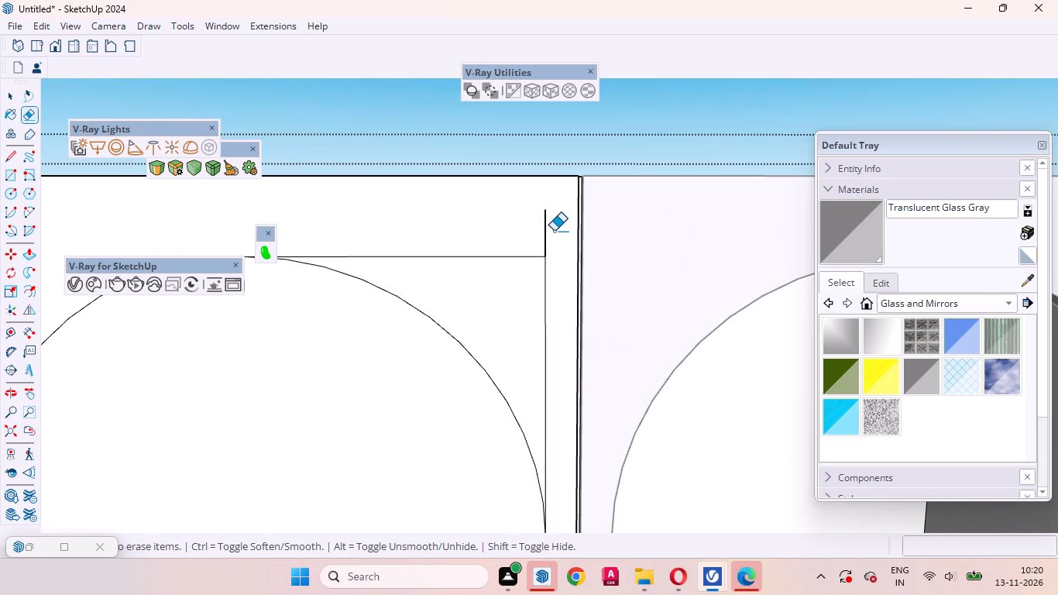
drag(554, 231, 555, 321)
scroll(641, 222, down, 6)
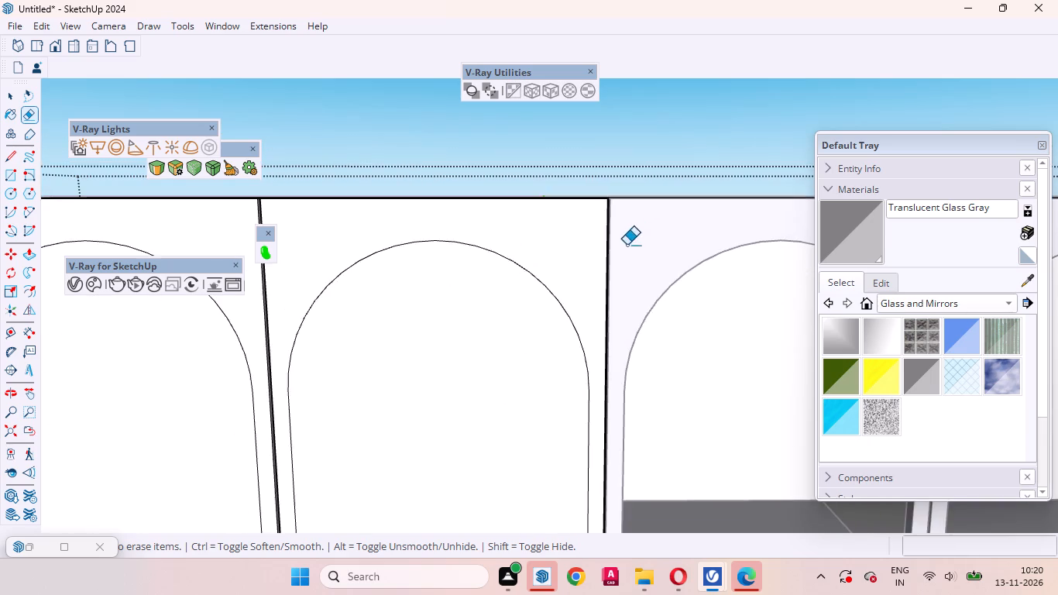
scroll(627, 245, down, 6)
scroll(593, 249, up, 1)
scroll(593, 249, down, 11)
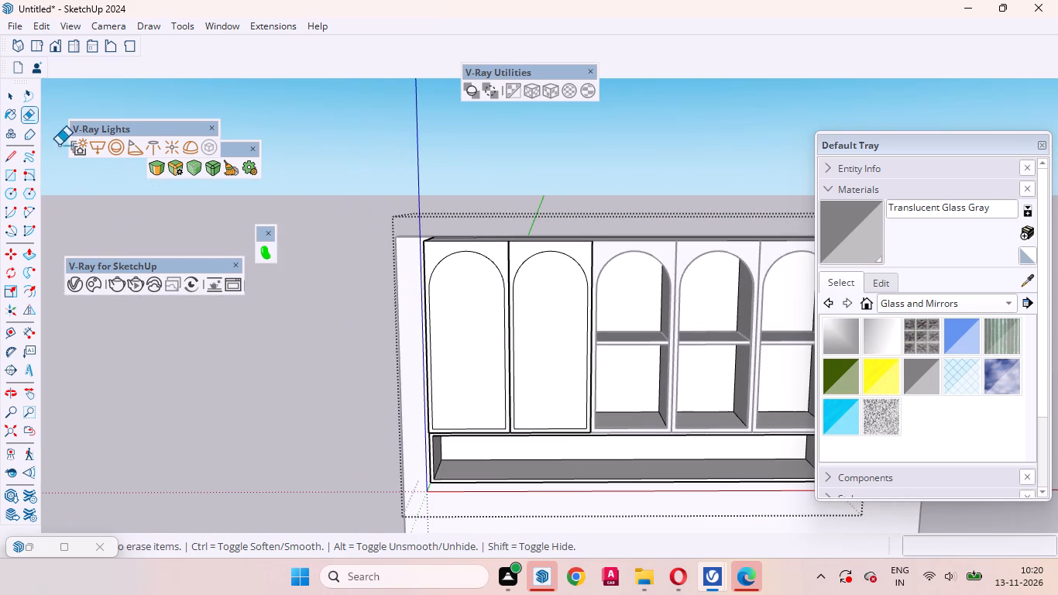
click(11, 99)
click(240, 533)
click(265, 396)
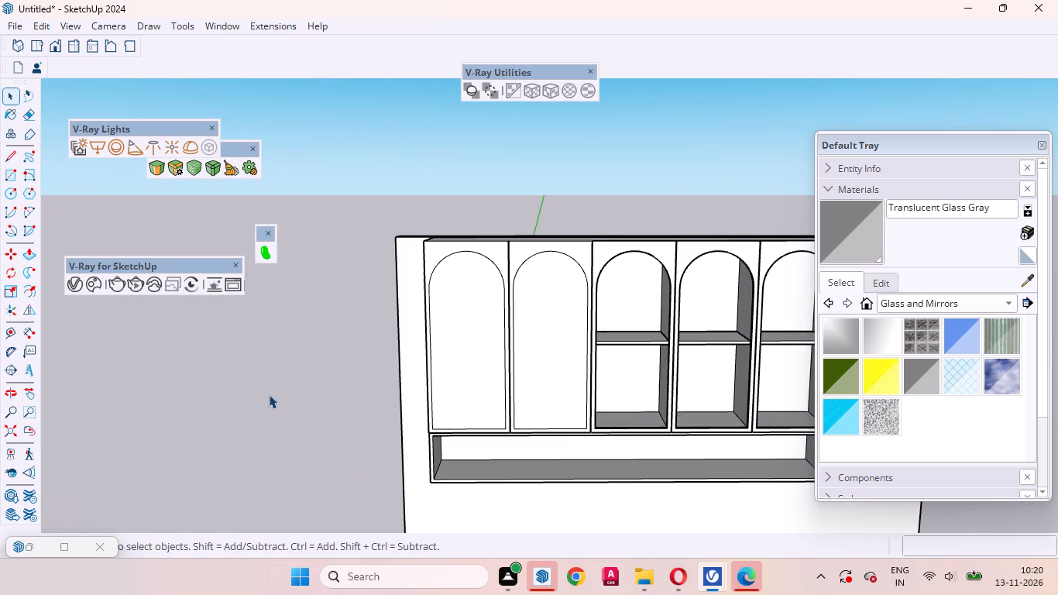
Push the outermost door's arched panel face inward by 3 mm.
scroll(443, 421, up, 3)
scroll(366, 420, down, 8)
scroll(515, 383, up, 2)
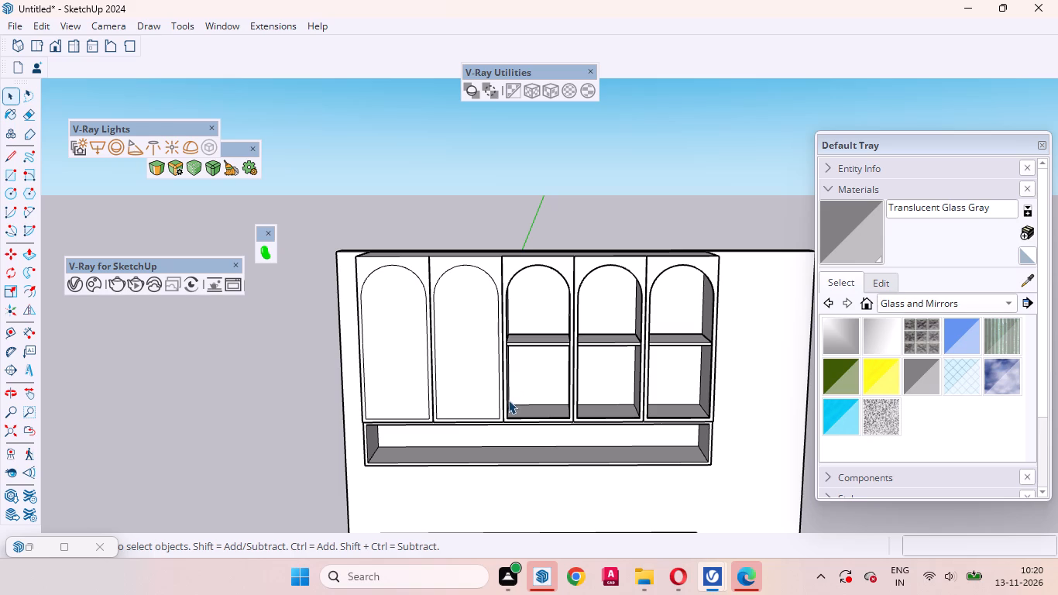
click(418, 386)
double_click(414, 387)
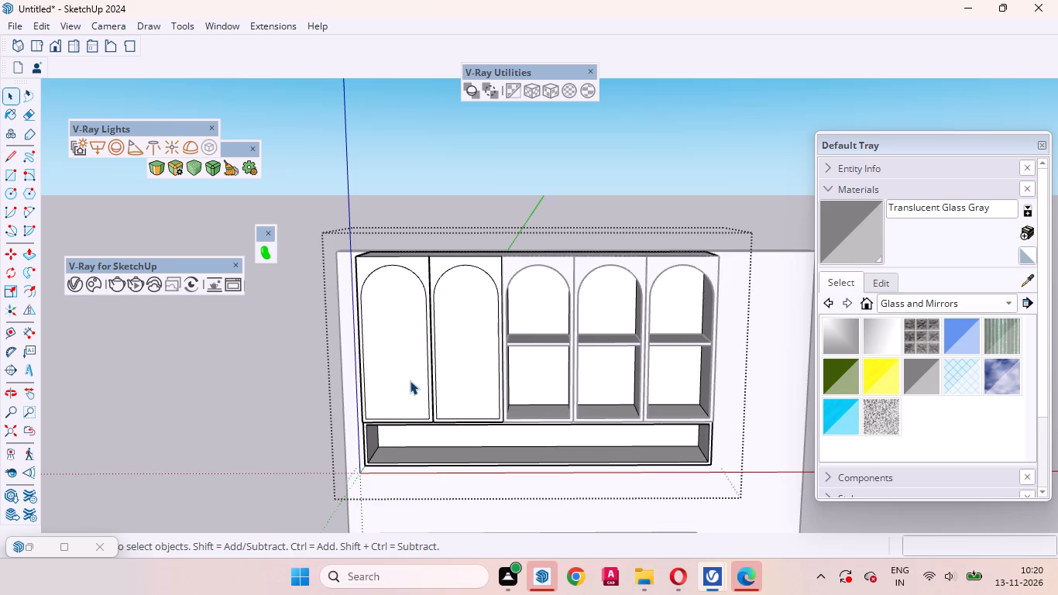
click(410, 380)
scroll(421, 397, up, 3)
middle_drag(424, 409, 625, 445)
scroll(417, 456, up, 5)
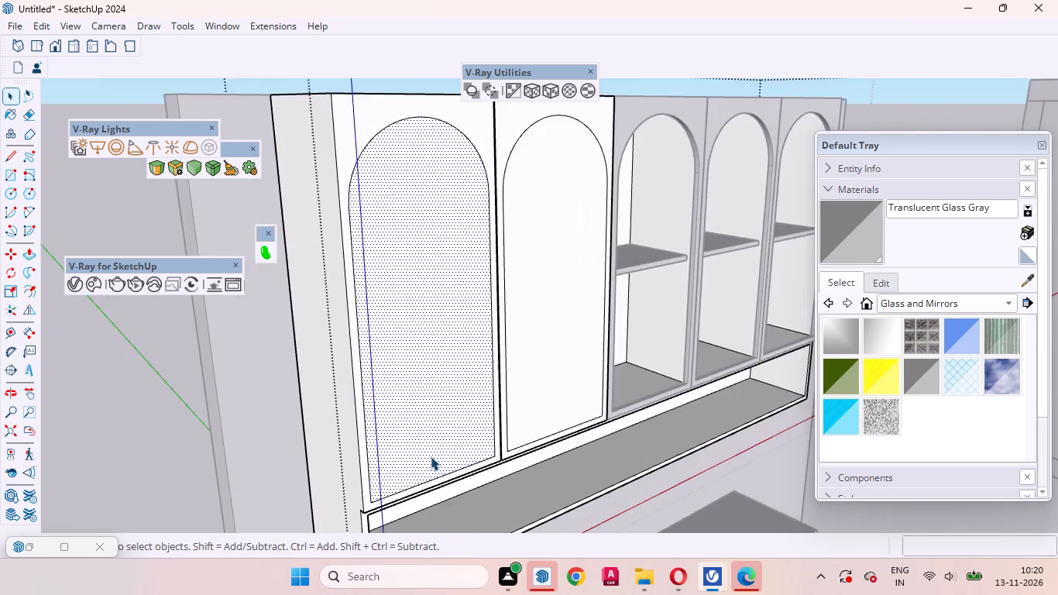
scroll(431, 456, up, 6)
key(p)
scroll(445, 447, up, 3)
click(445, 447)
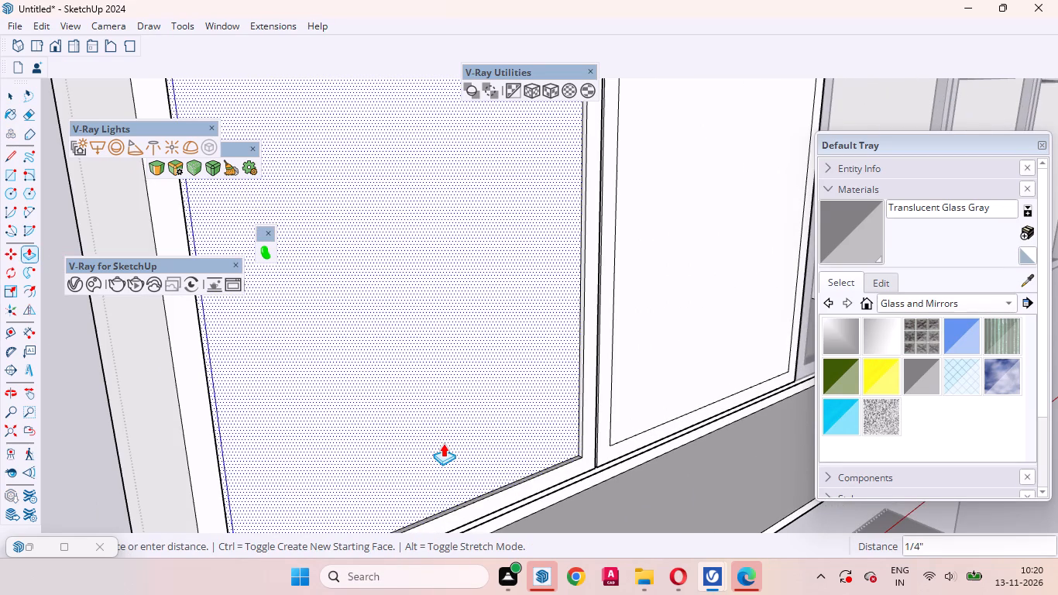
text(3mm)
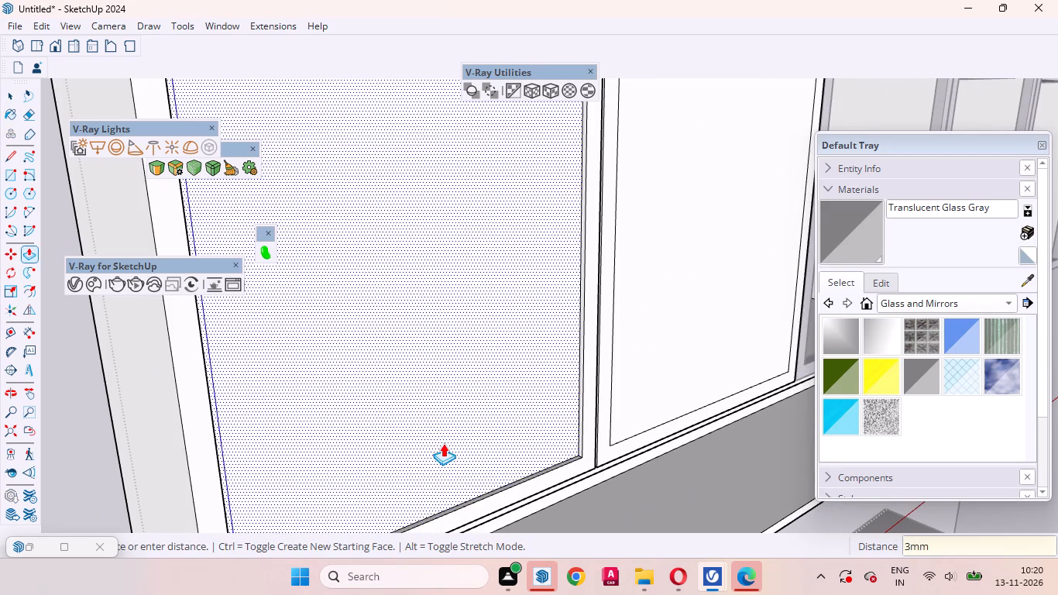
key(Return)
Push the second door's arched panel face inward by the same distance as the outermost door's panel.
double_click(642, 397)
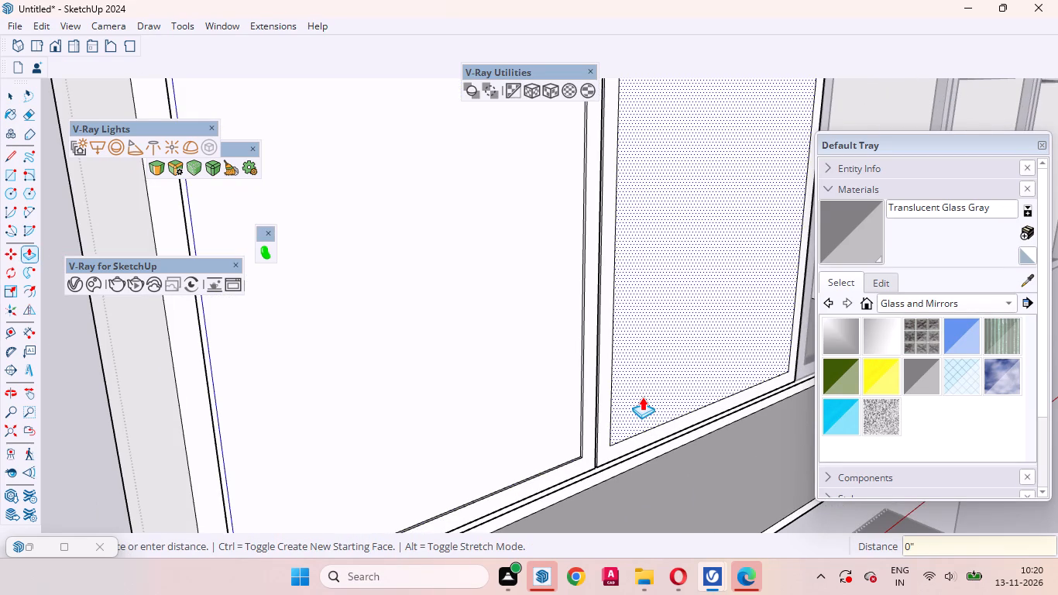
scroll(469, 424, down, 16)
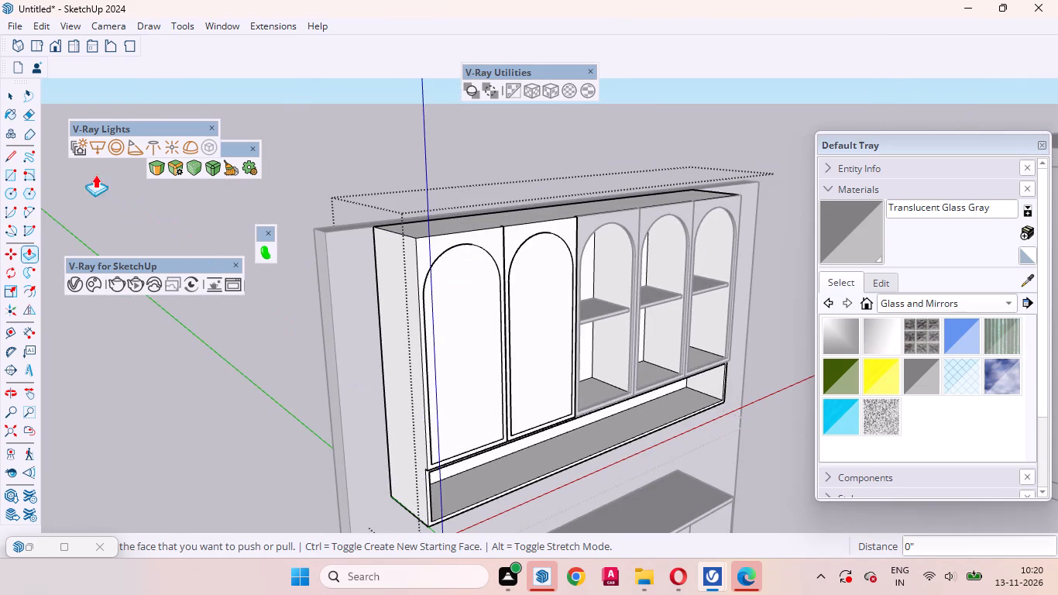
click(10, 102)
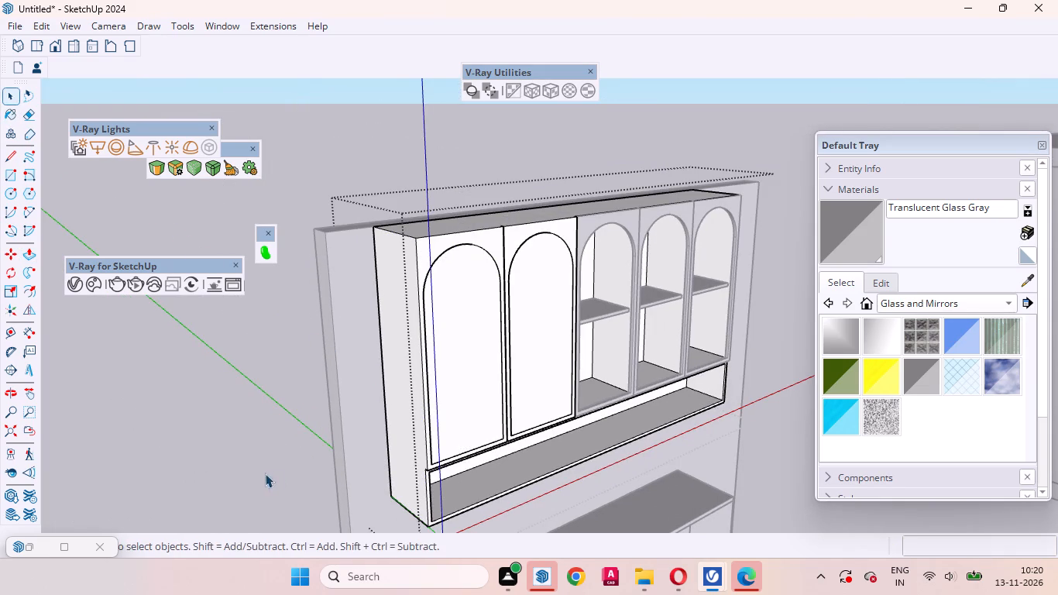
click(232, 473)
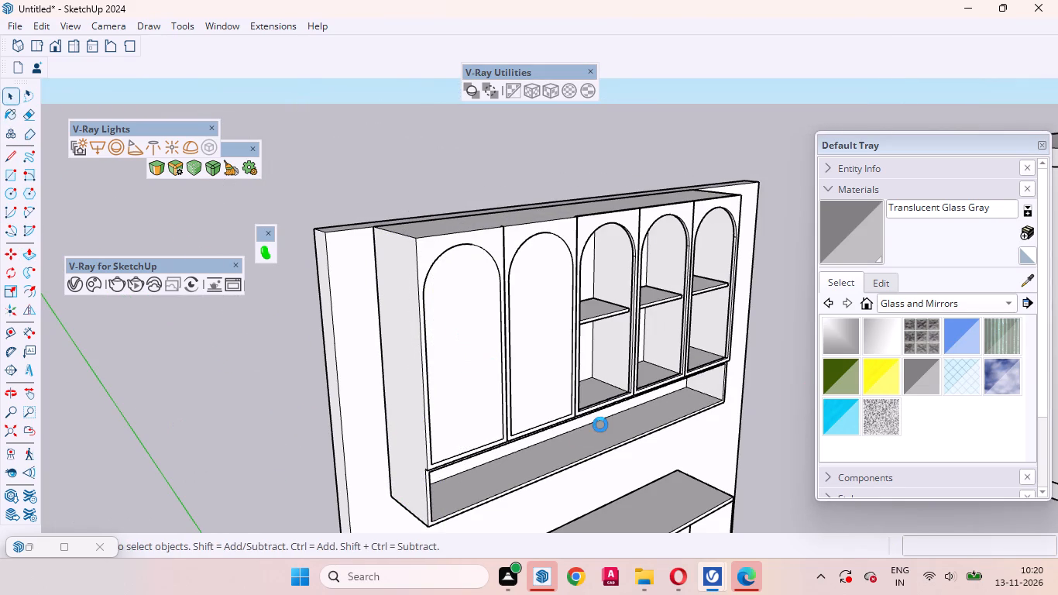
Open the upper cabinet group that contains the two arched plain doors for editing.
scroll(452, 245, up, 8)
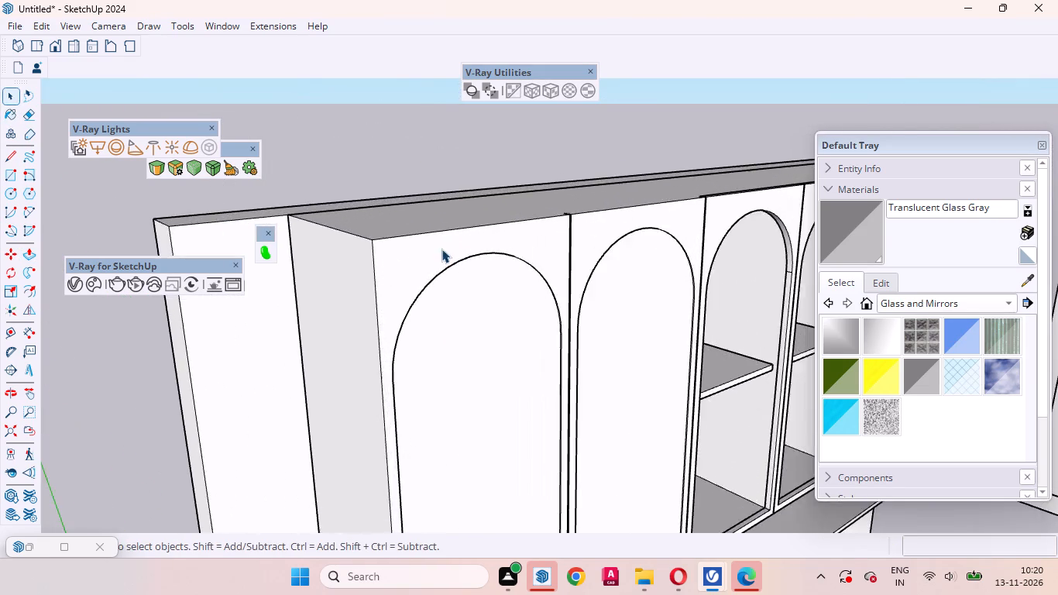
middle_drag(457, 286, 526, 461)
scroll(672, 438, up, 7)
click(594, 418)
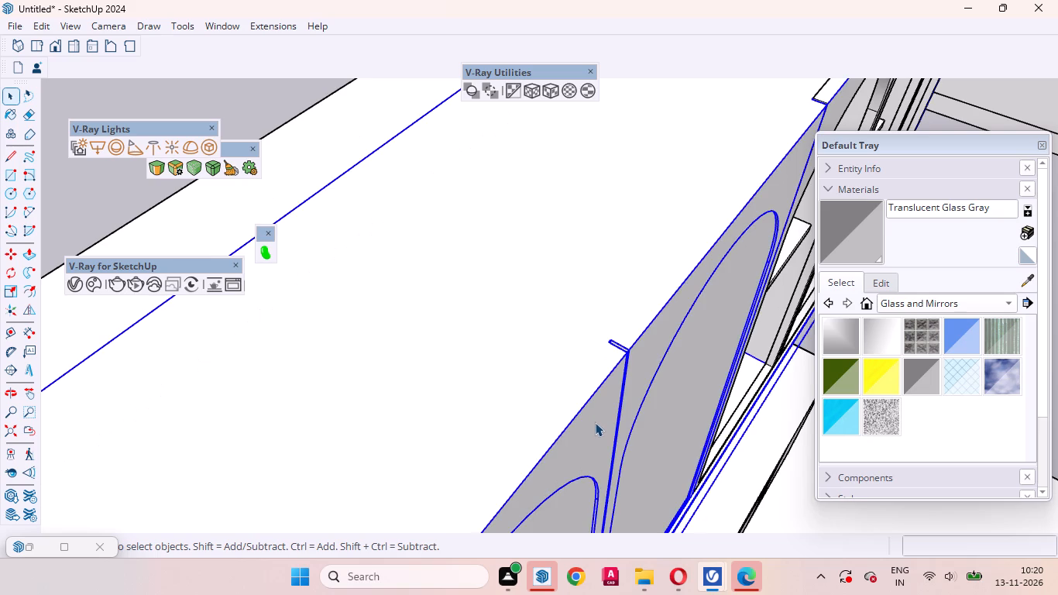
double_click(595, 422)
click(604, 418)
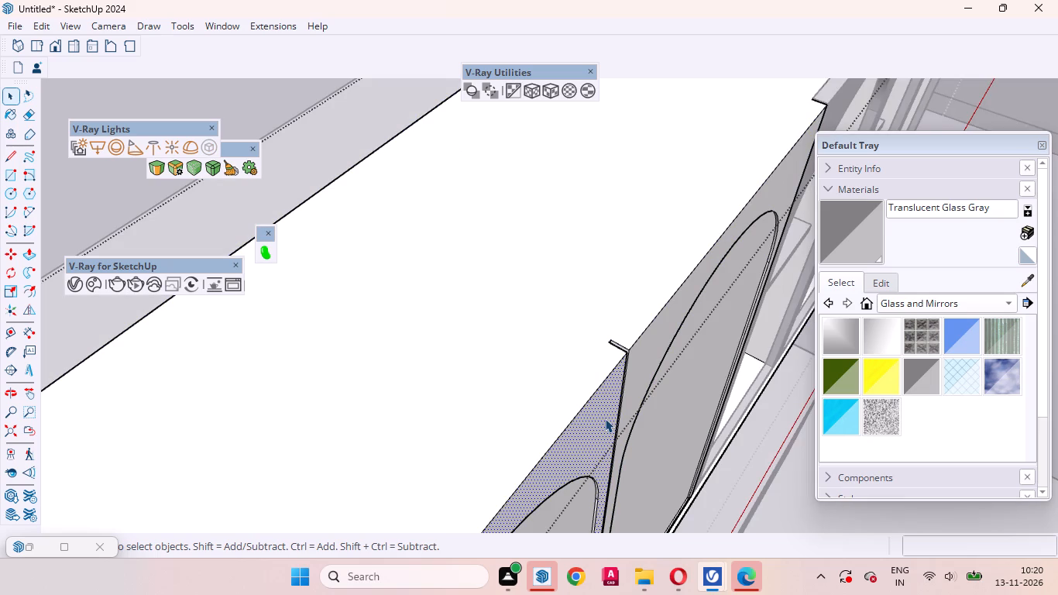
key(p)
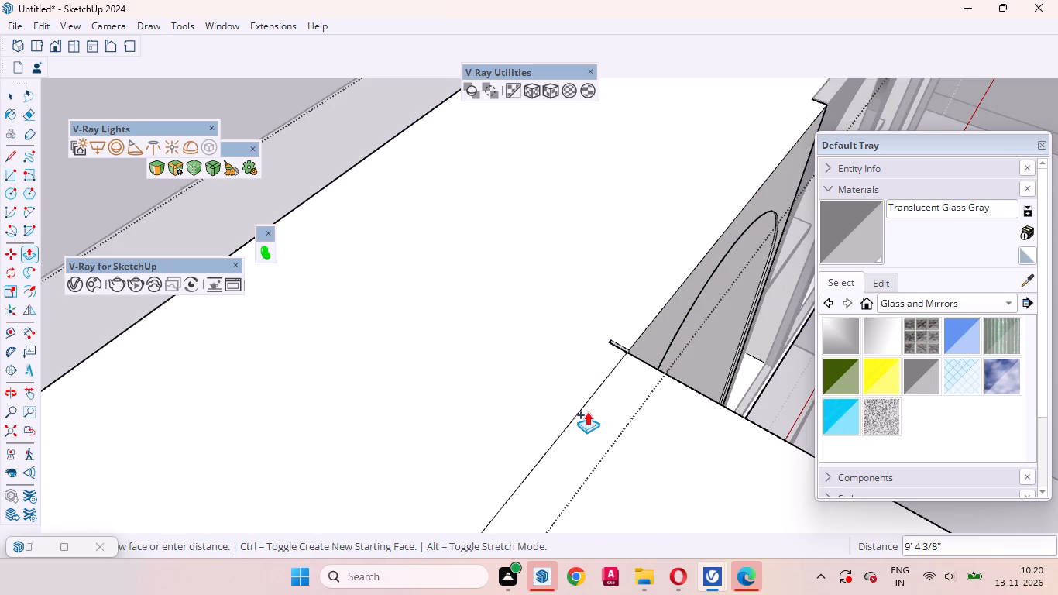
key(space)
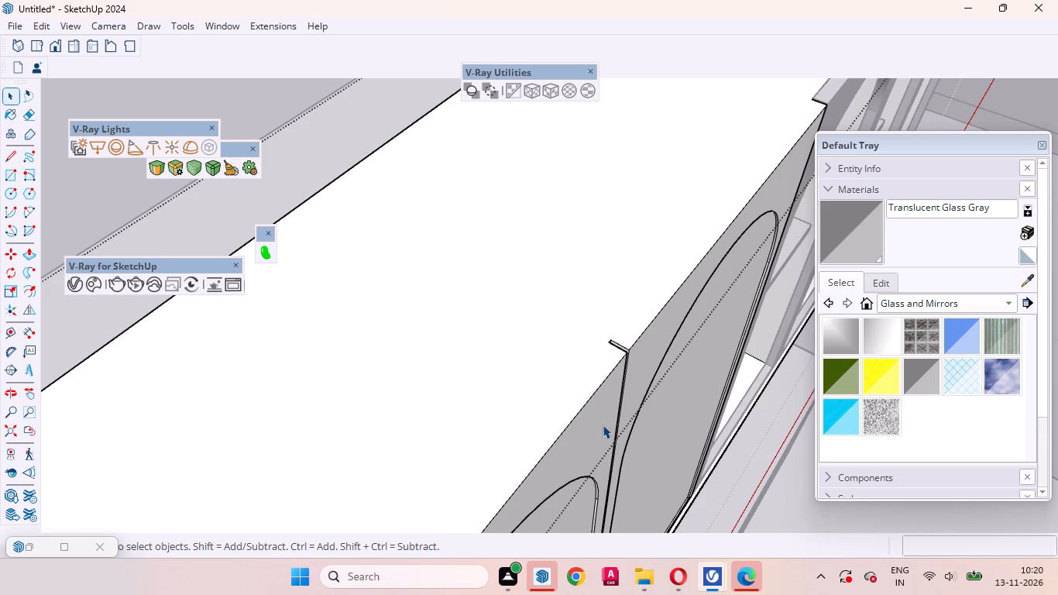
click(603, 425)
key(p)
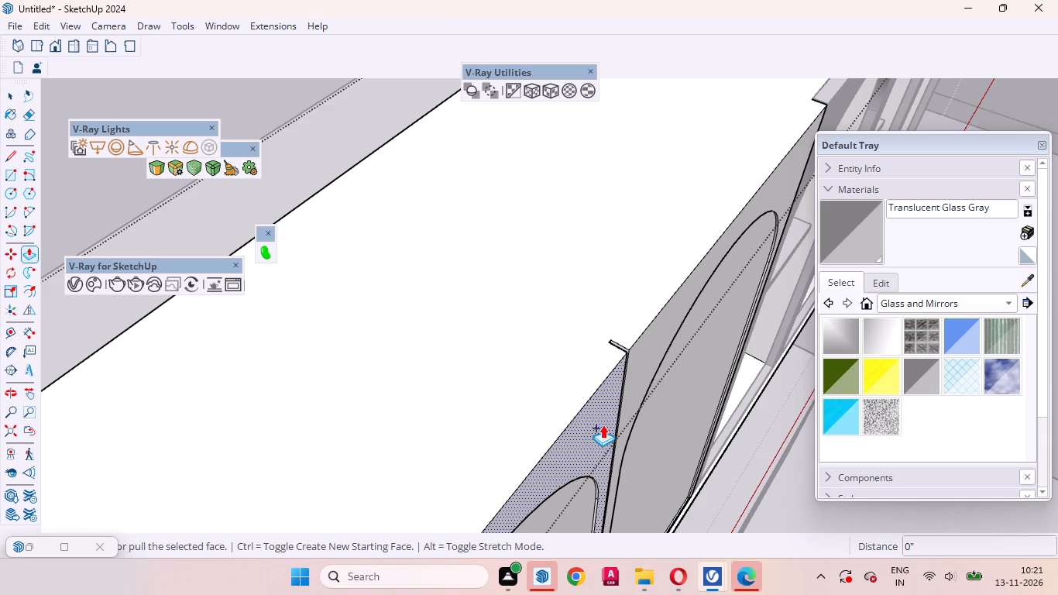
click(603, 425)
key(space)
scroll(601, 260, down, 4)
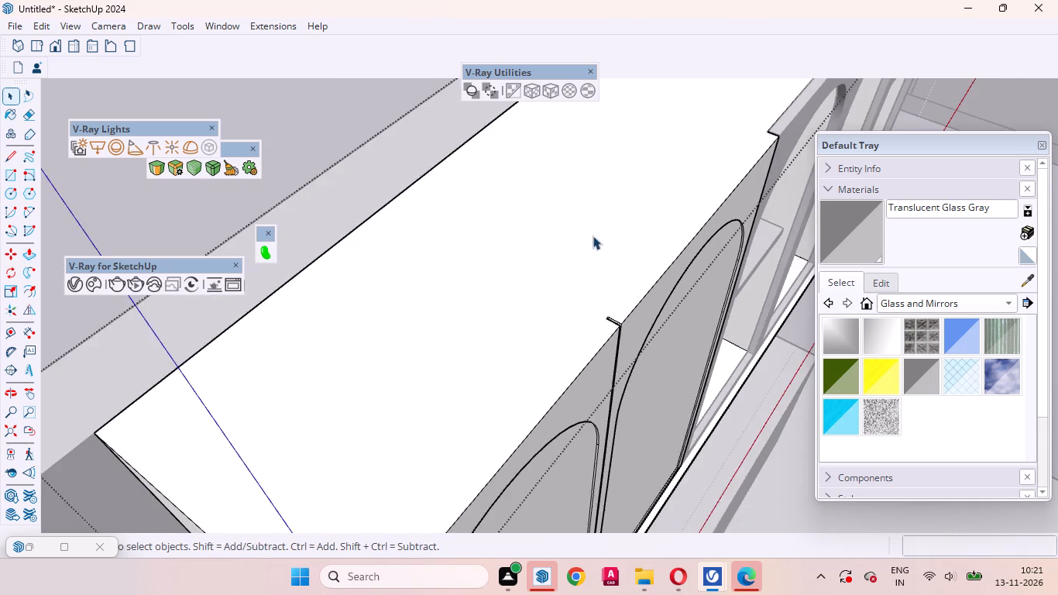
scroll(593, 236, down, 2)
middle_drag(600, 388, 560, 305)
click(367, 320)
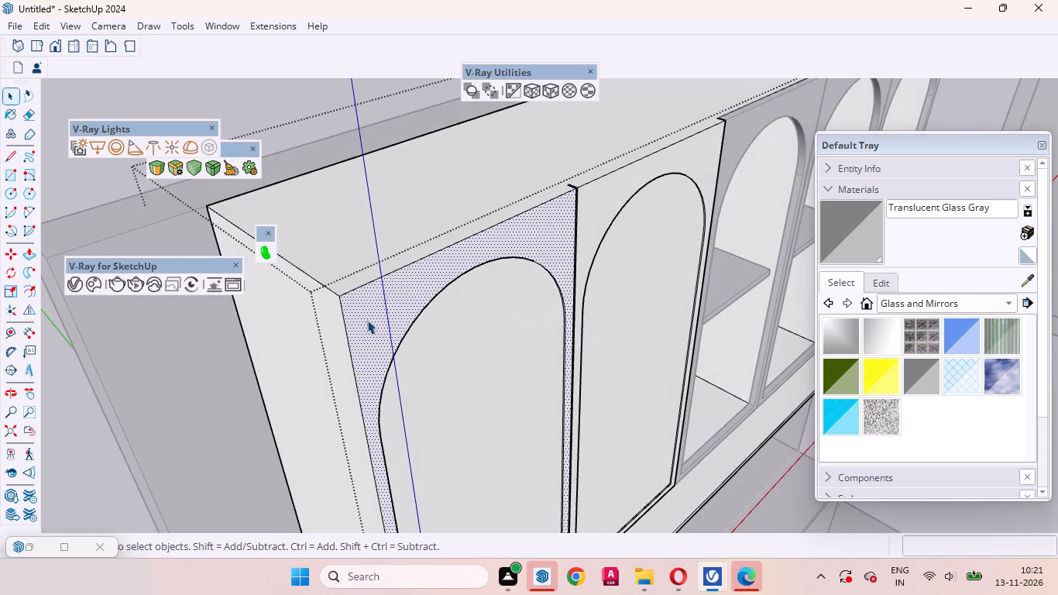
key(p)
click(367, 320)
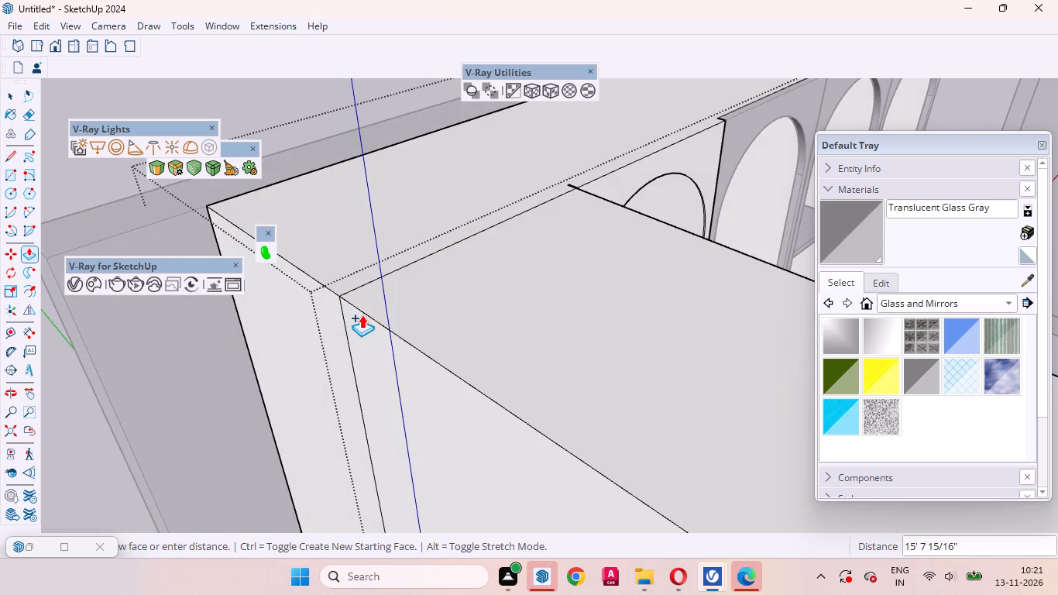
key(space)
Push/Pull the frame face around the second plain door's arch by 18 mm to give it thickness.
scroll(438, 284, down, 9)
middle_drag(496, 391, 101, 491)
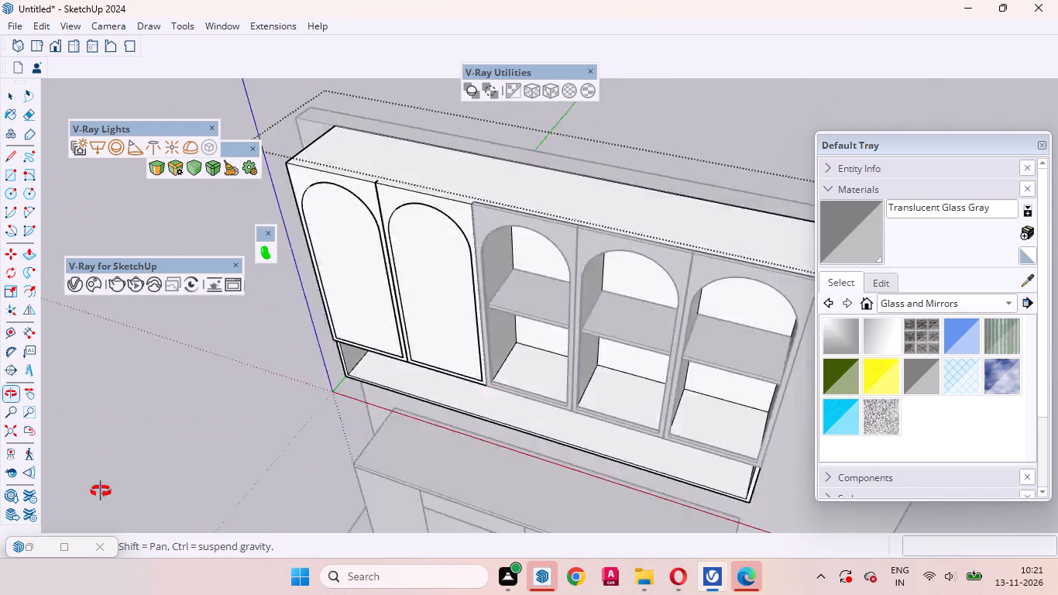
middle_drag(101, 491, 77, 545)
scroll(186, 377, up, 4)
scroll(359, 170, up, 4)
scroll(381, 481, down, 7)
middle_drag(372, 428, 350, 408)
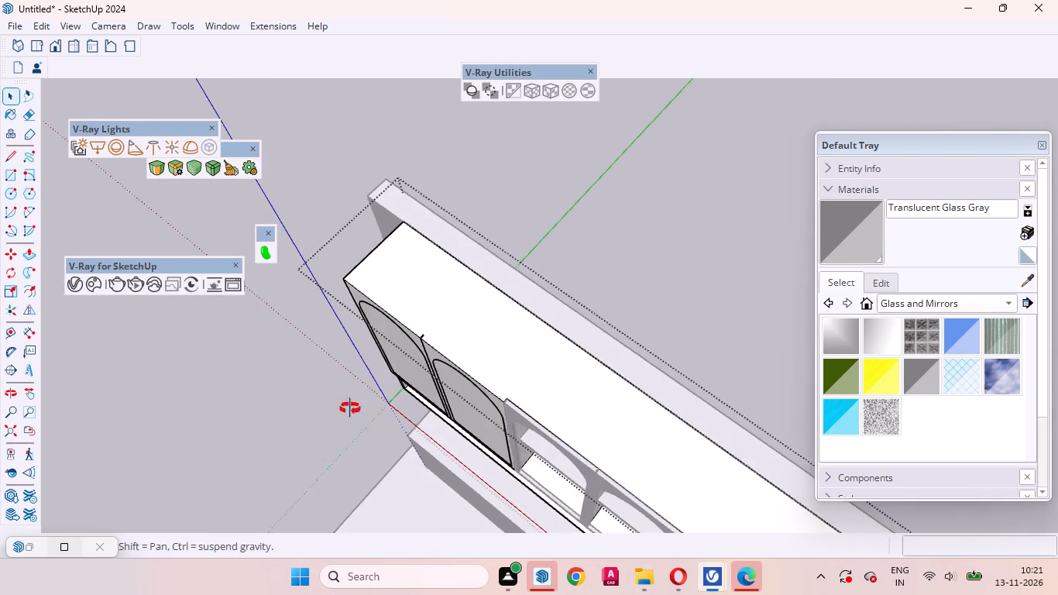
middle_drag(350, 408, 273, 273)
scroll(391, 124, up, 11)
click(424, 266)
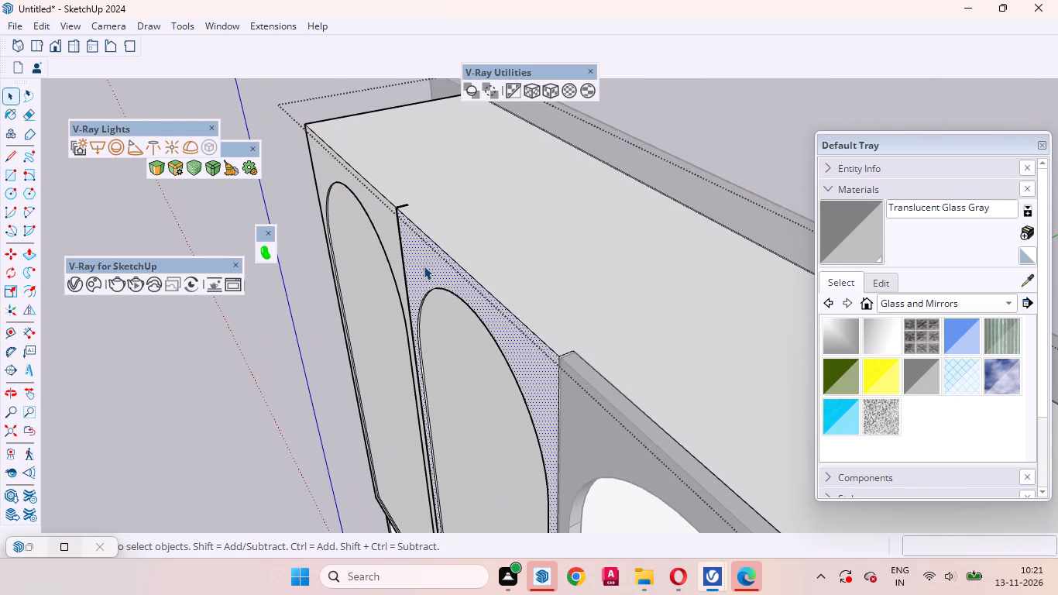
key(p)
middle_drag(482, 315, 472, 315)
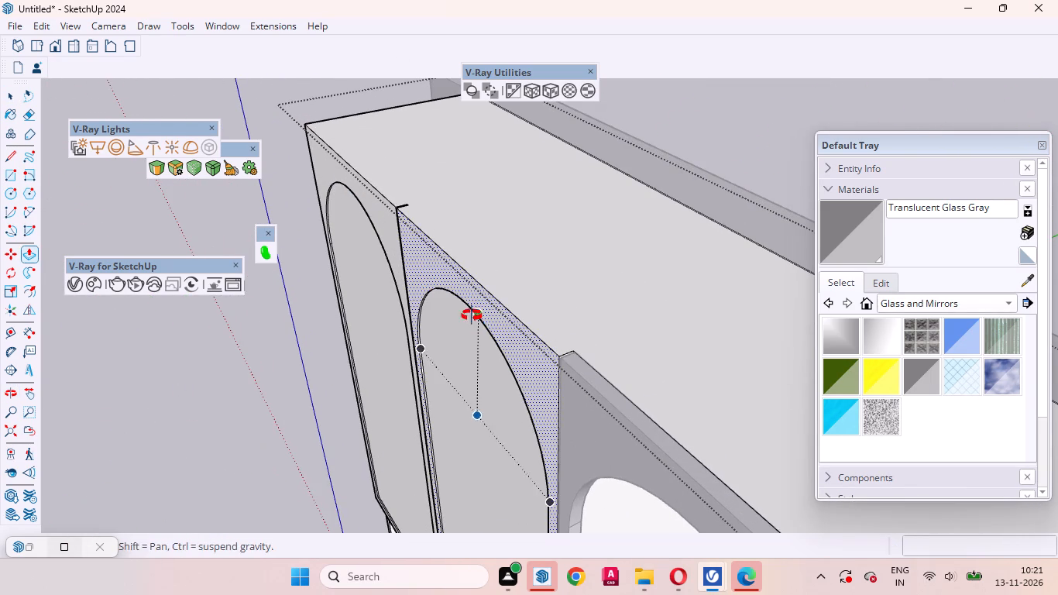
middle_drag(472, 315, 413, 318)
click(426, 240)
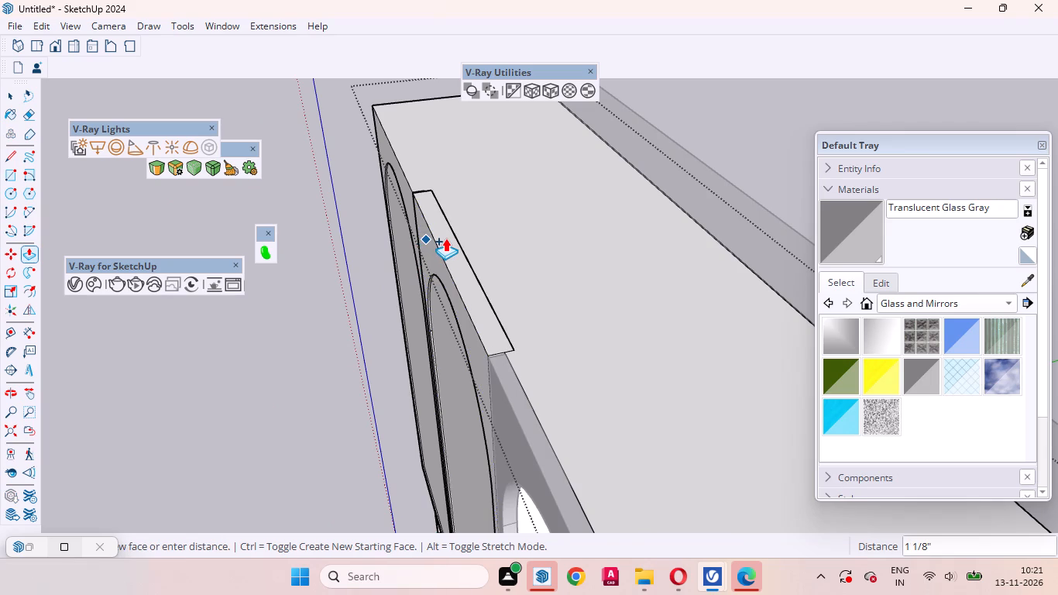
text(18mm)
key(Return)
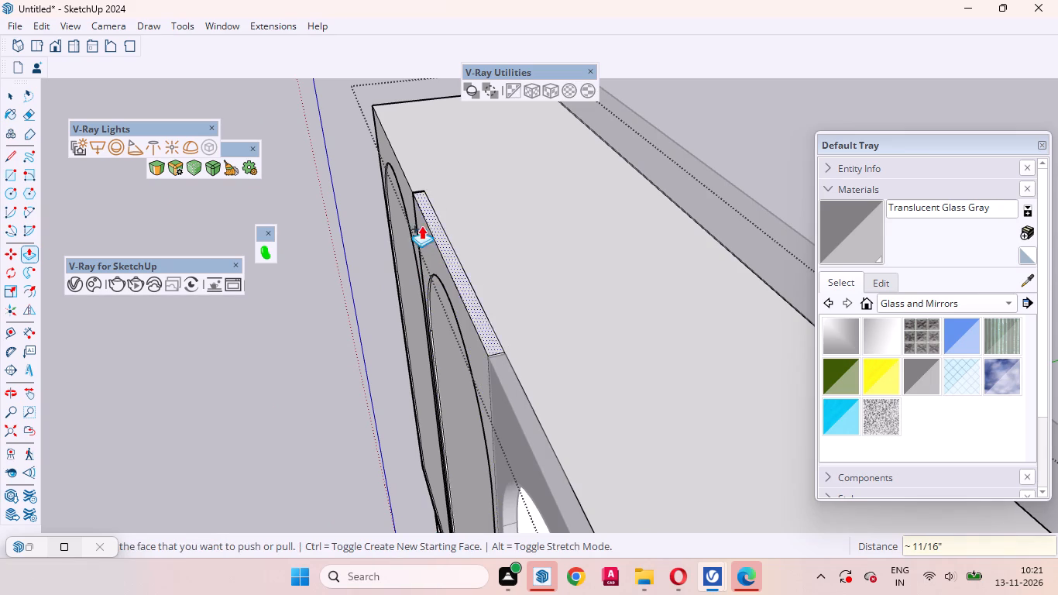
Repeat the same push/pull distance on the outermost door's frame face and leave the cabinet group.
scroll(393, 160, up, 7)
double_click(383, 135)
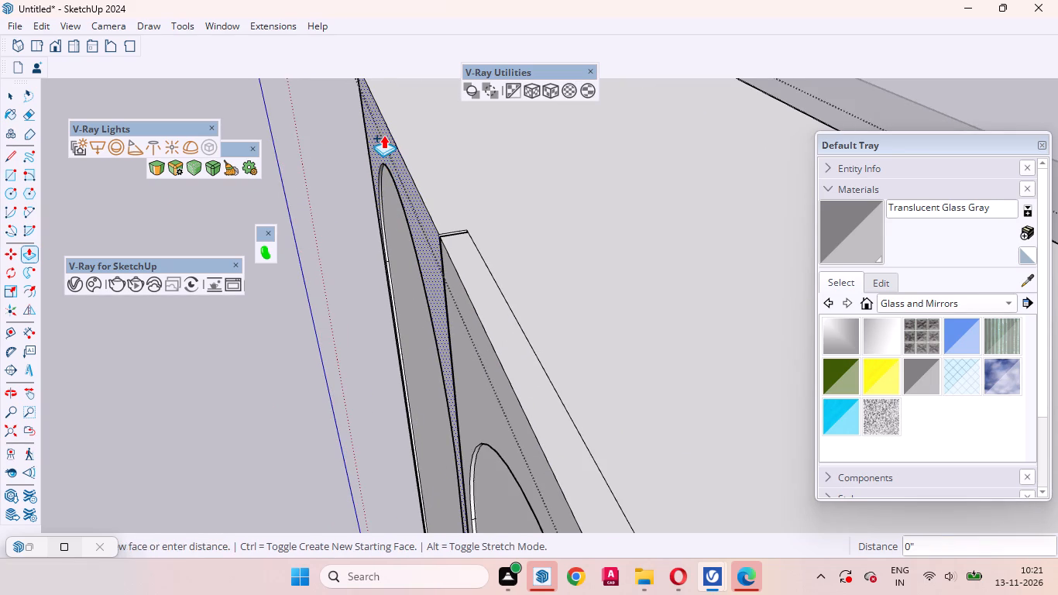
scroll(514, 153, down, 16)
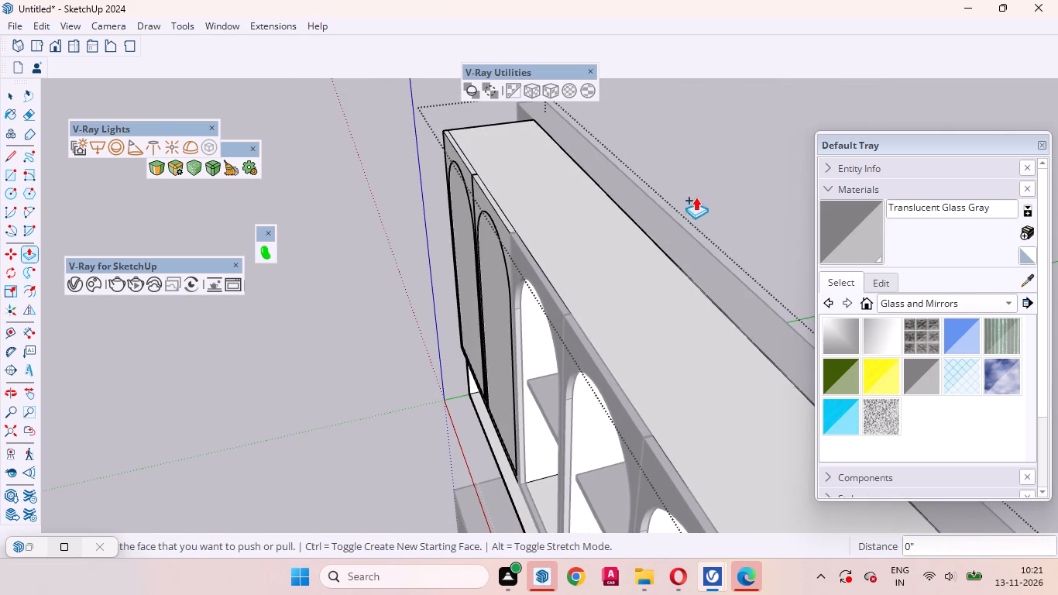
key(space)
click(735, 186)
Examine the whole crockery unit from the front and sides, comparing the upper arched doors with the base cabinet.
middle_drag(493, 263, 723, 183)
scroll(663, 175, down, 7)
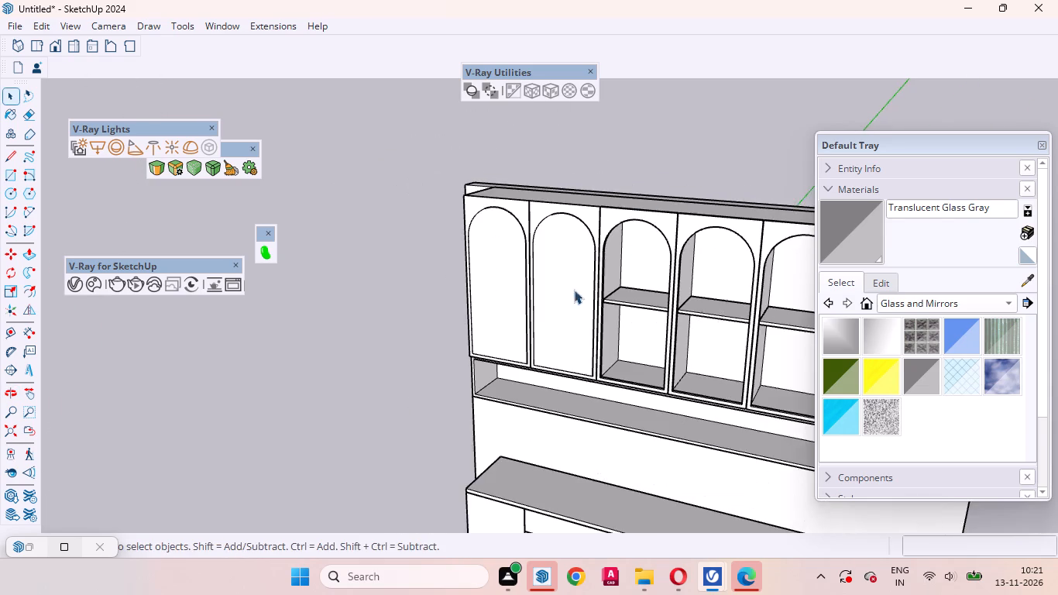
middle_drag(498, 308, 558, 247)
scroll(522, 332, down, 5)
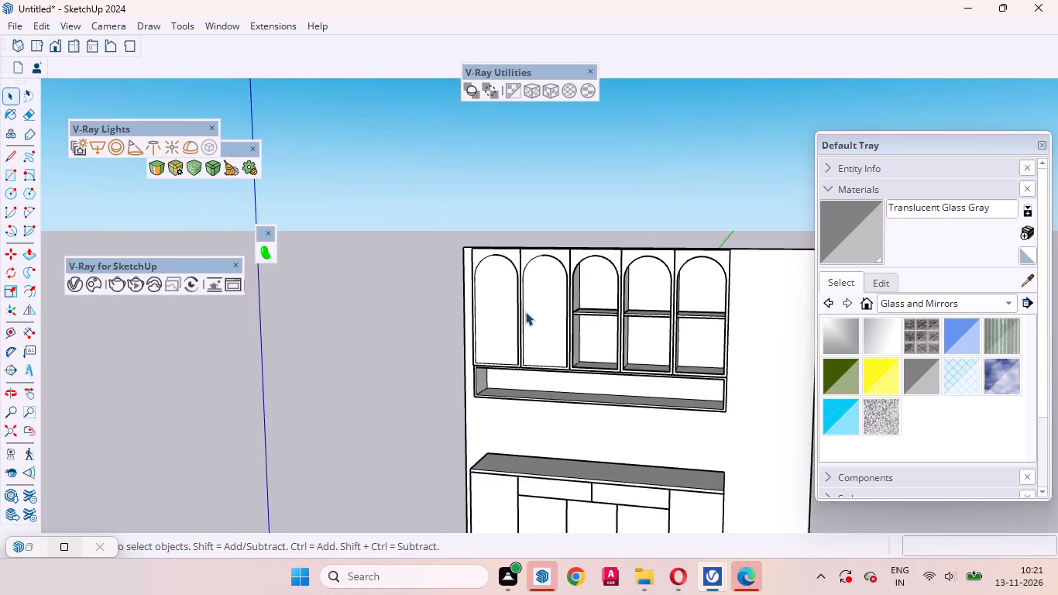
scroll(525, 311, down, 3)
scroll(550, 413, up, 1)
middle_drag(550, 413, 603, 413)
scroll(629, 395, up, 3)
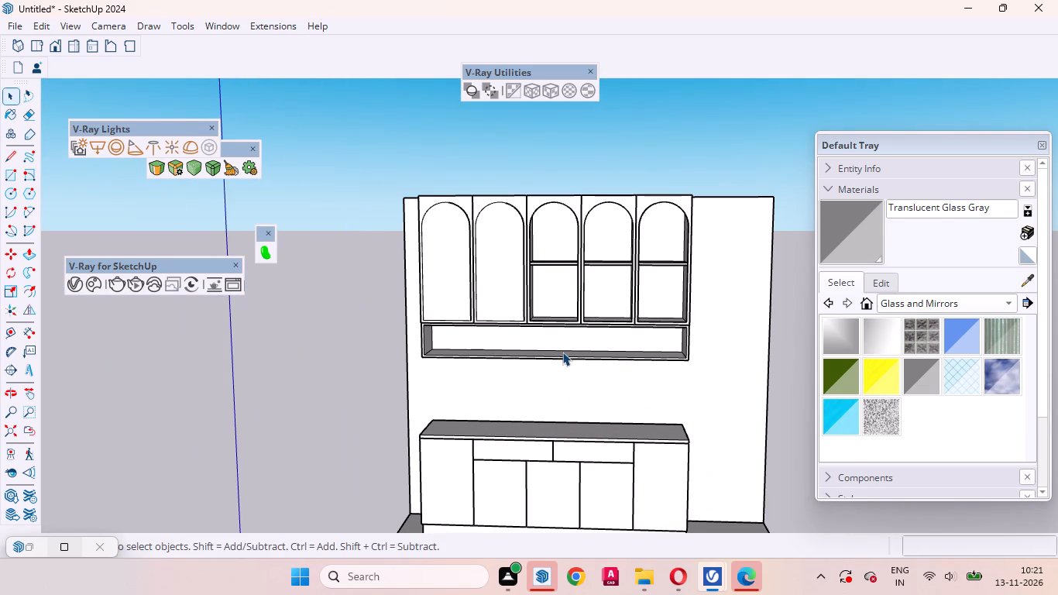
scroll(550, 395, down, 1)
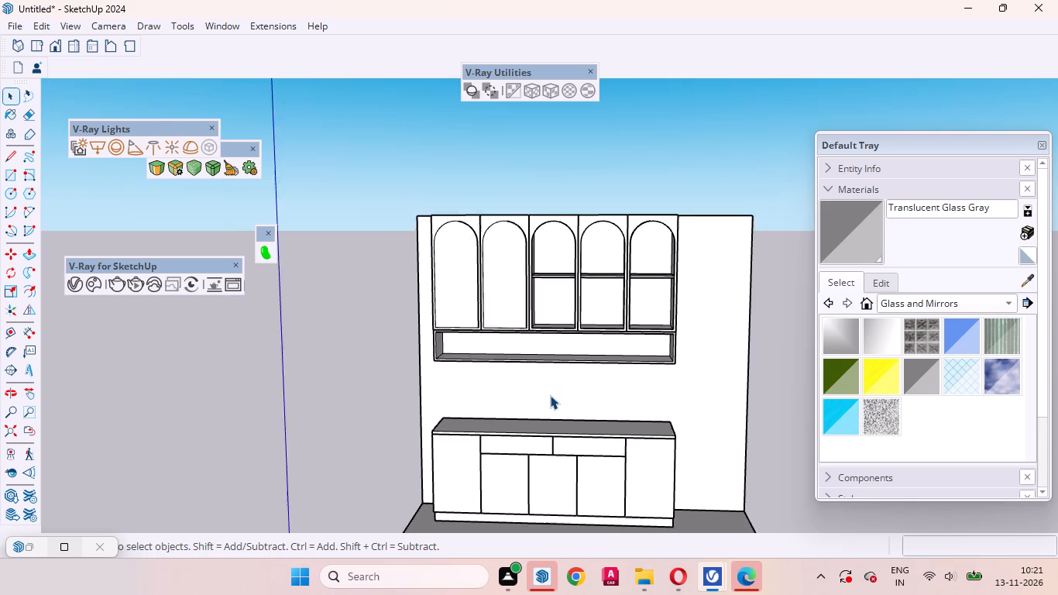
scroll(550, 395, down, 2)
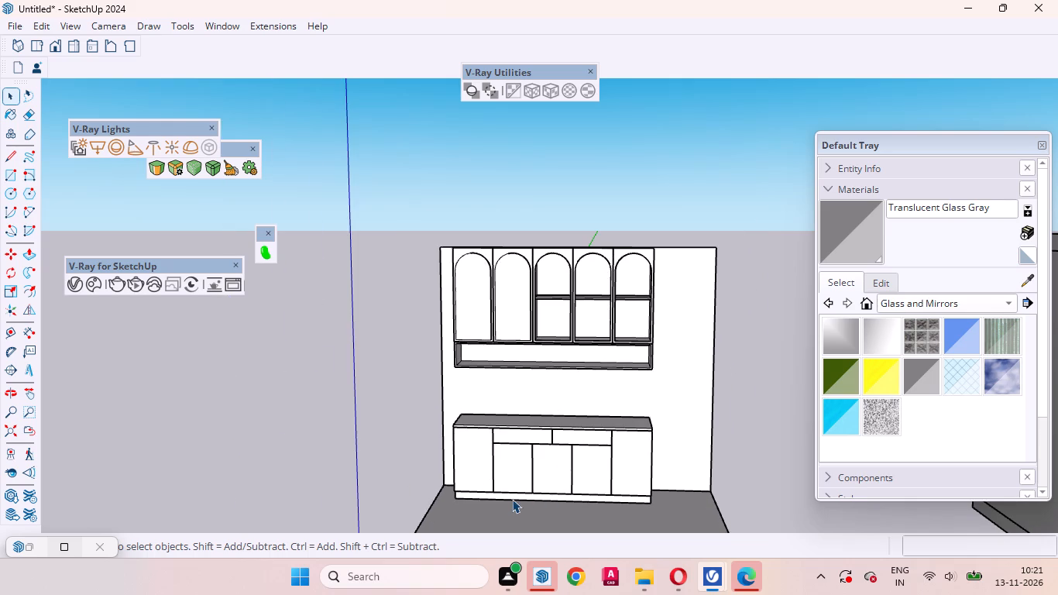
scroll(512, 499, up, 3)
scroll(481, 381, up, 3)
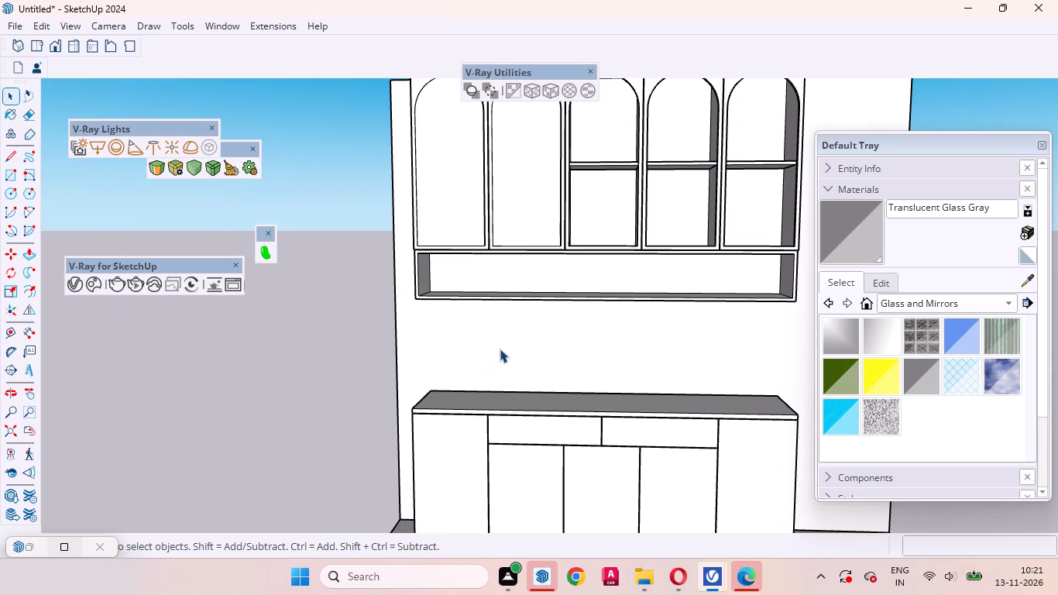
click(500, 349)
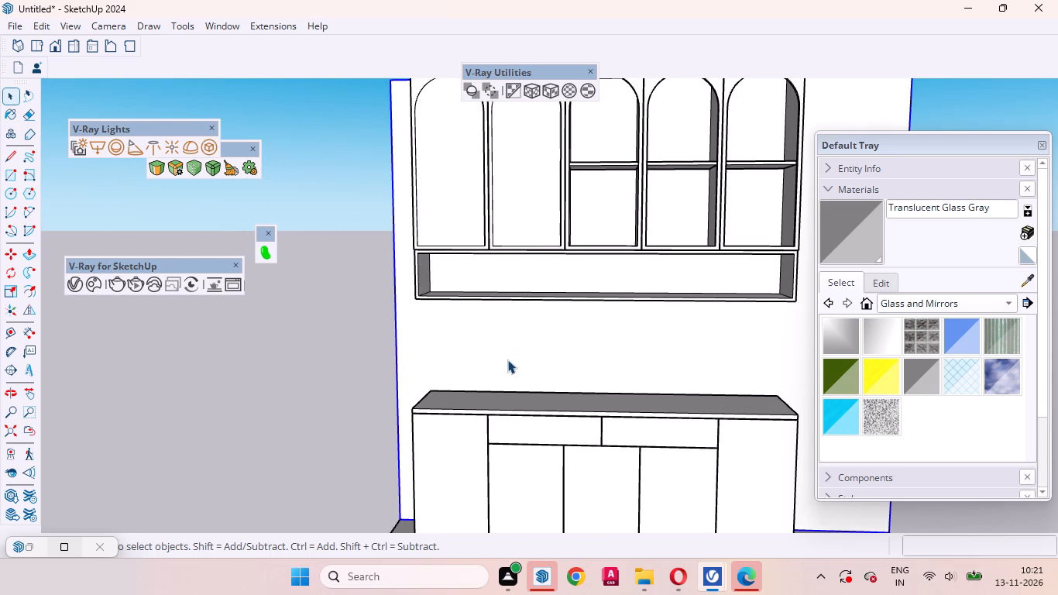
scroll(508, 363, down, 3)
middle_drag(666, 418, 709, 424)
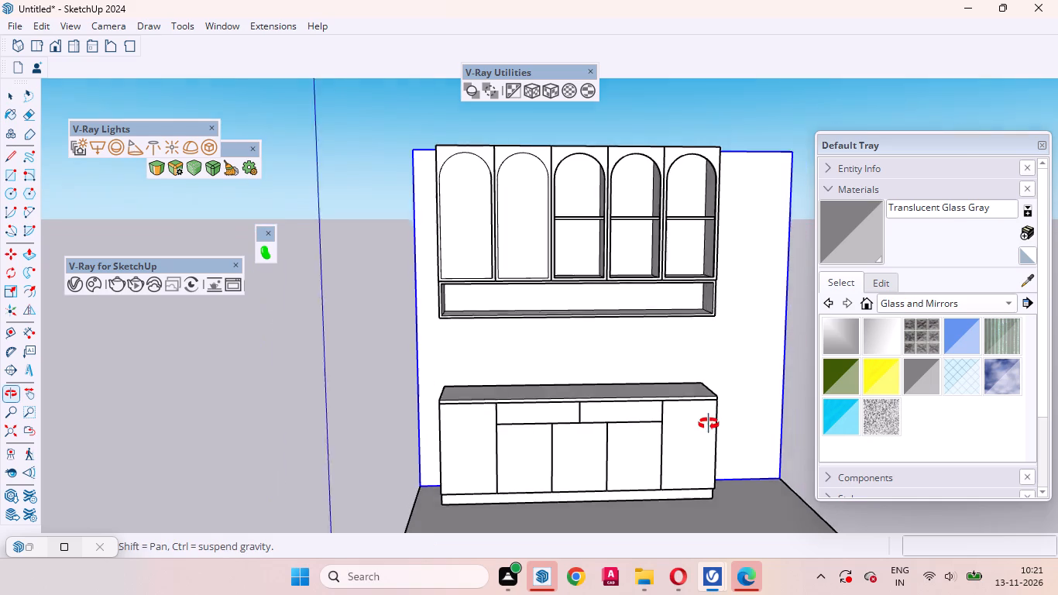
middle_drag(709, 424, 556, 501)
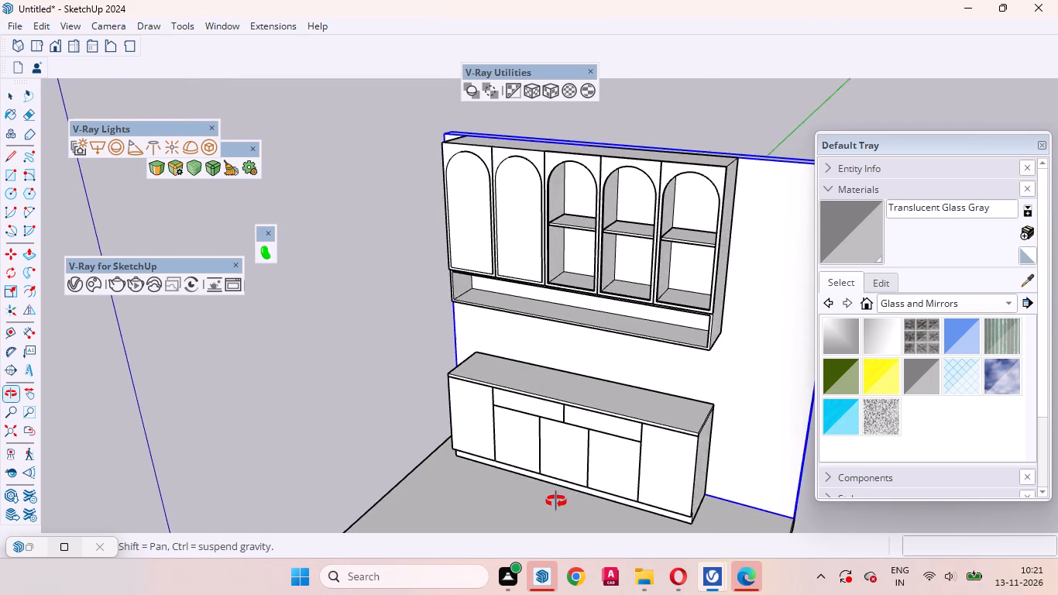
middle_drag(556, 501, 667, 477)
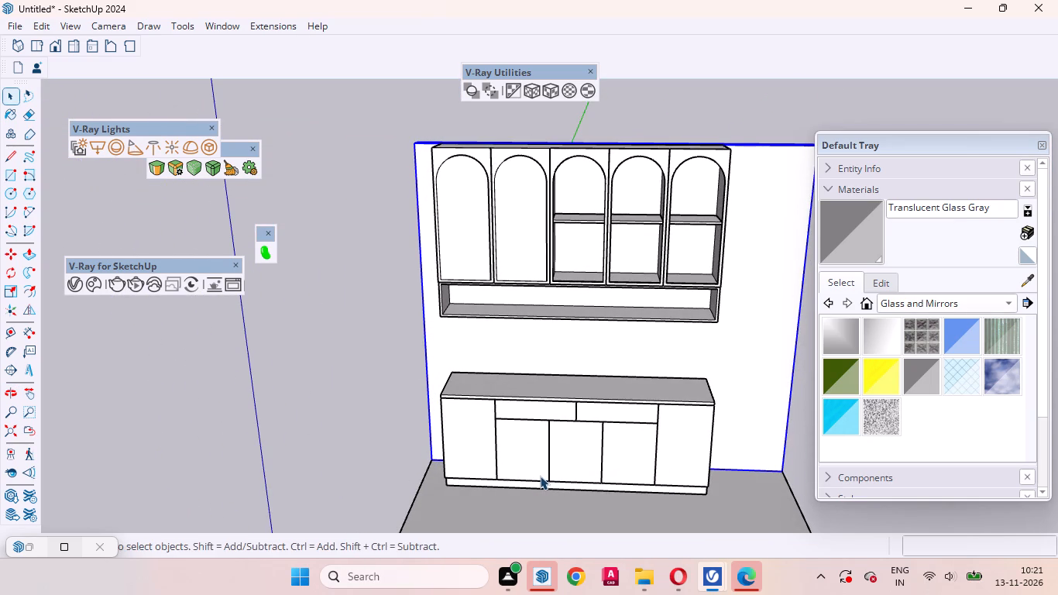
scroll(493, 464, down, 2)
scroll(493, 464, up, 1)
scroll(497, 446, down, 6)
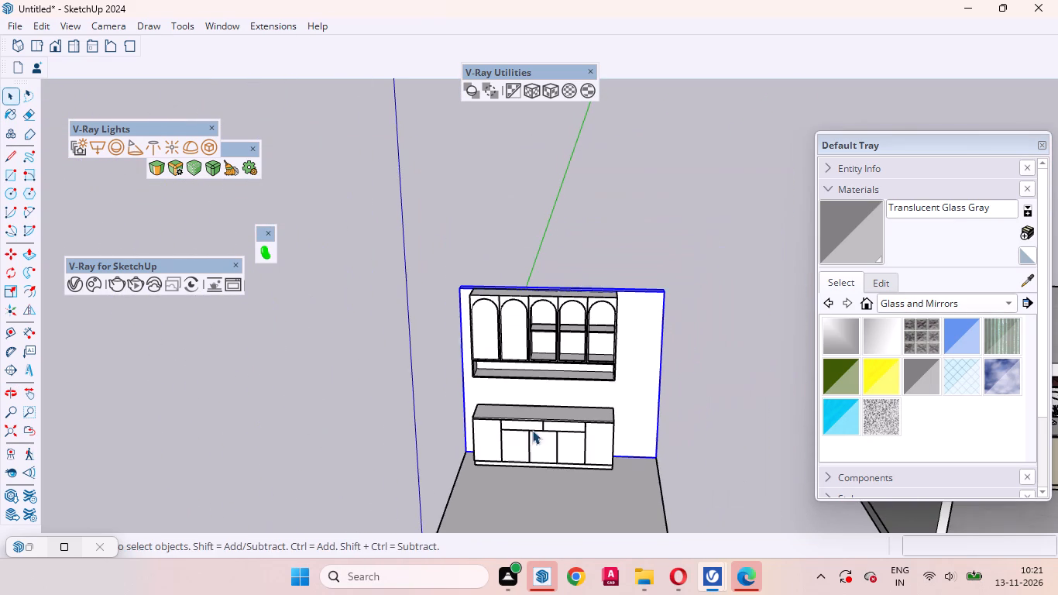
click(699, 439)
scroll(500, 426, up, 3)
scroll(606, 414, down, 3)
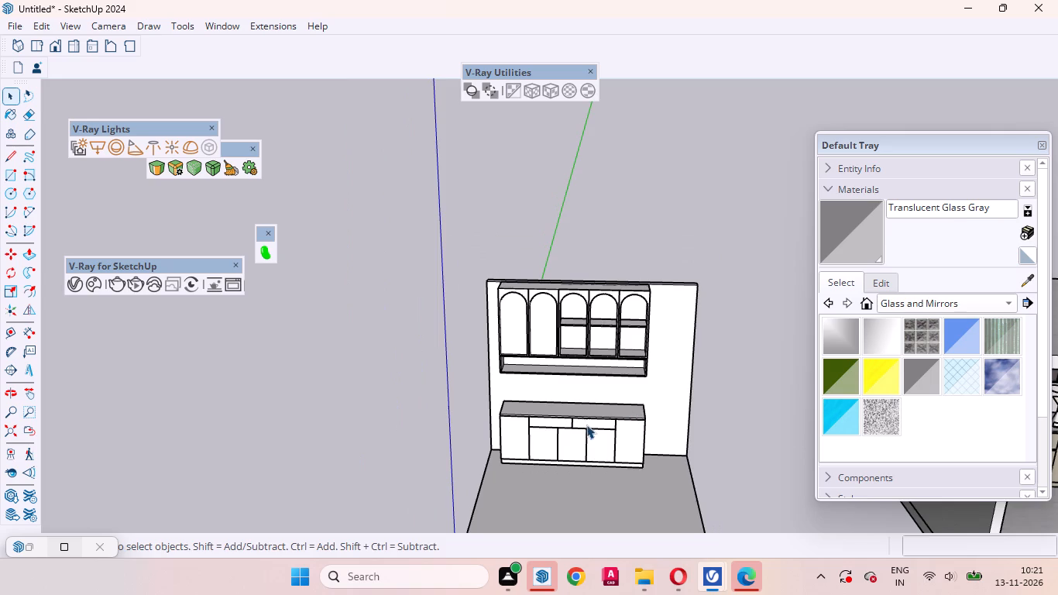
middle_drag(549, 425, 739, 420)
Place a guide on the floor 4.5" outward from the bottom side edge of the base cabinet.
scroll(485, 465, up, 3)
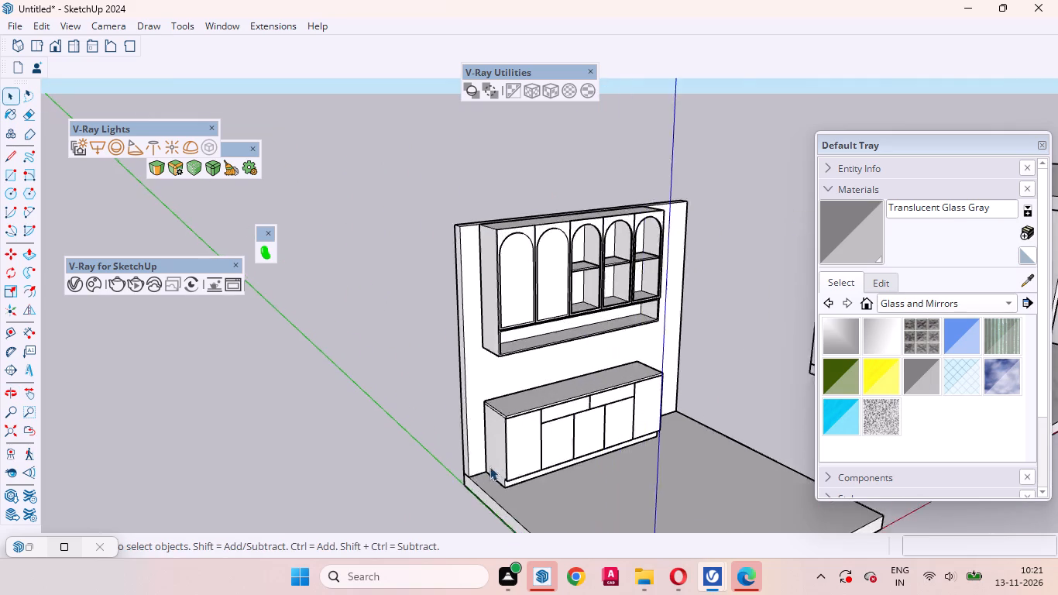
scroll(489, 466, up, 5)
middle_drag(502, 490, 430, 539)
scroll(446, 299, down, 1)
scroll(446, 297, up, 1)
scroll(447, 296, down, 6)
scroll(446, 435, up, 12)
key(t)
scroll(428, 418, up, 4)
click(428, 402)
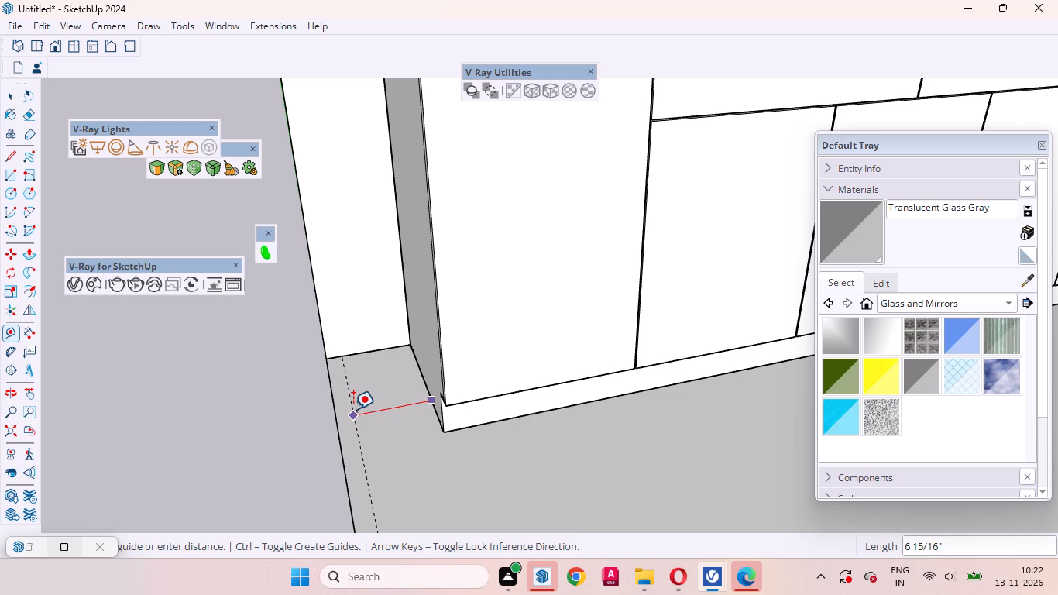
text(4.5)
key(Return)
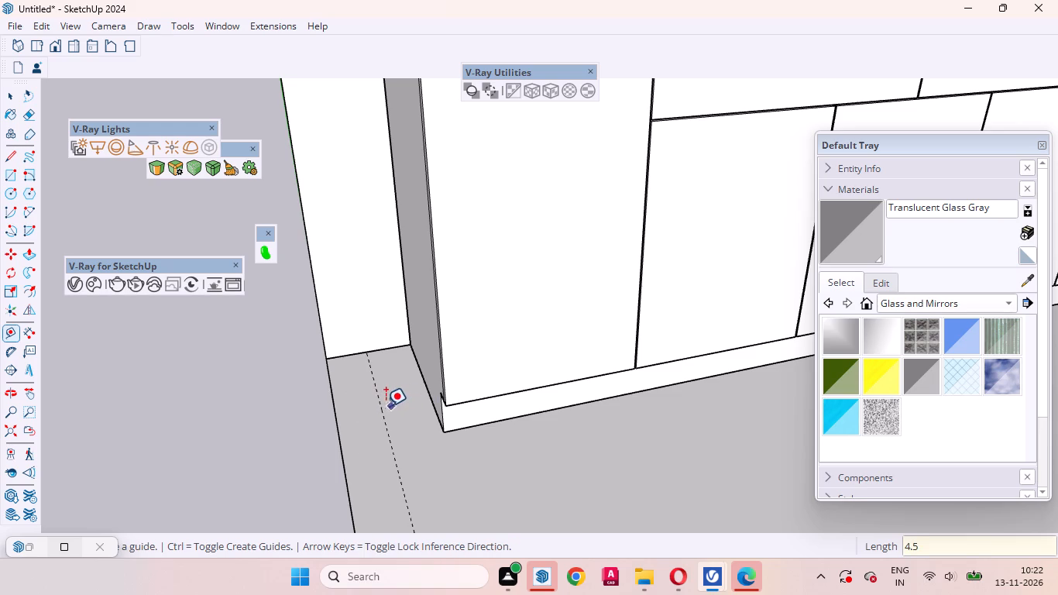
click(383, 406)
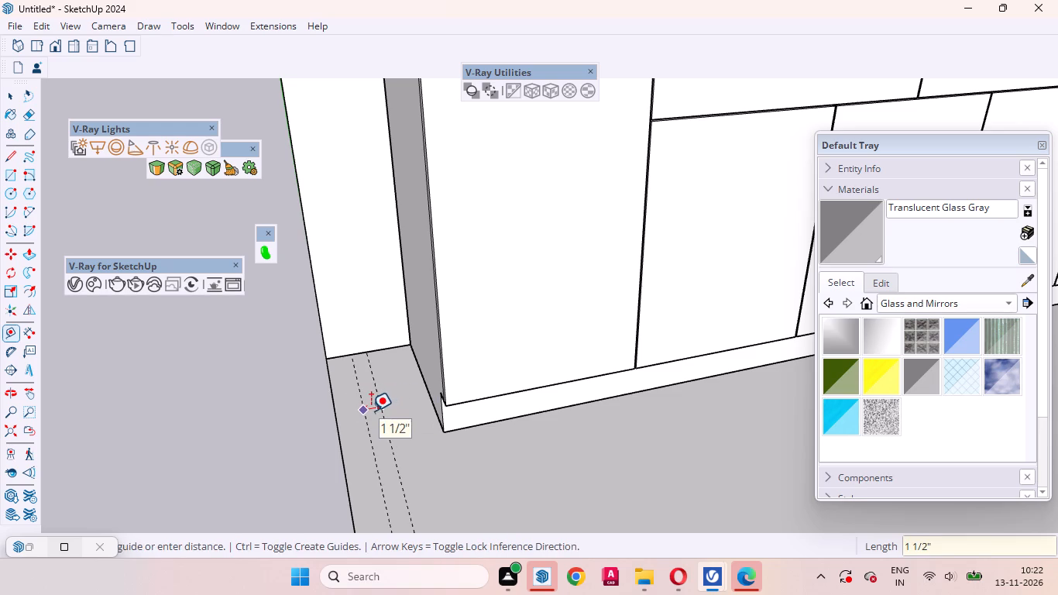
key(space)
Place a second floor guide 4.6" outward from the same bottom side edge of the base cabinet.
key(t)
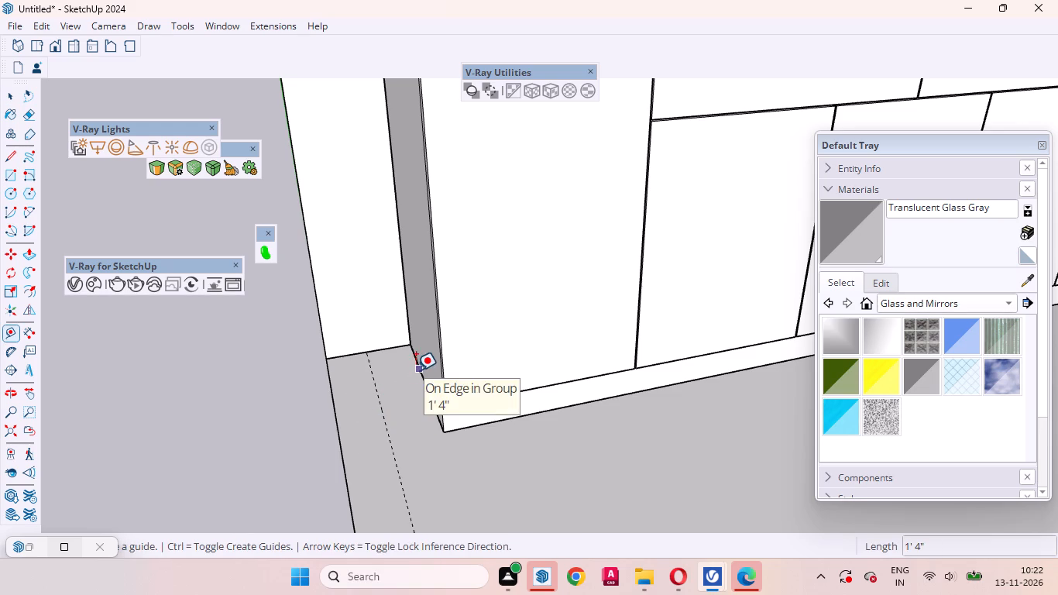
click(416, 370)
text(4.6)
key(Return)
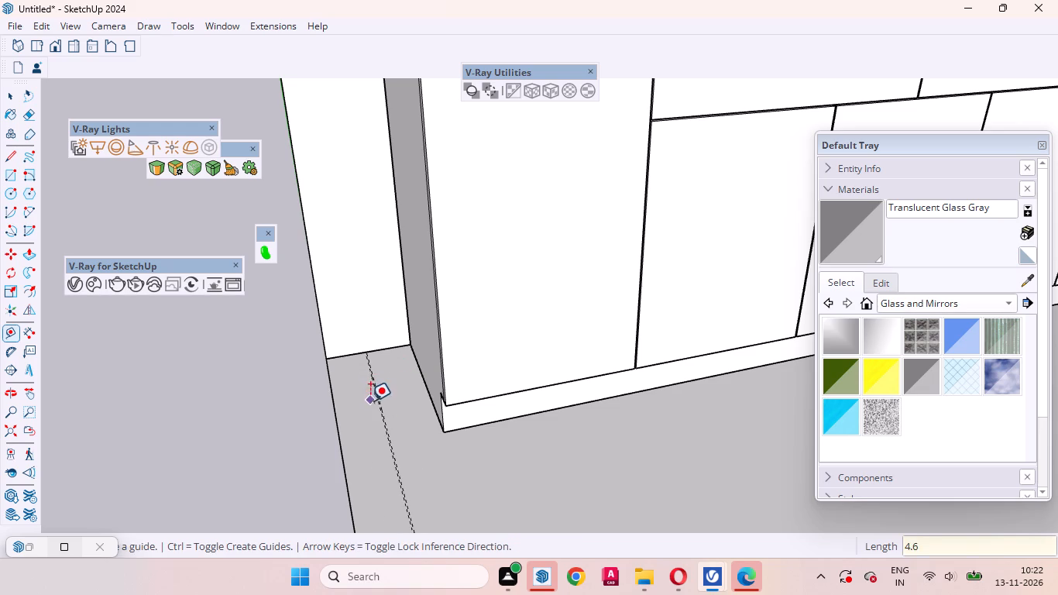
Erase the 4.5" floor guide, the one of the pair nearer the base cabinet.
key(space)
scroll(380, 418, up, 14)
click(381, 391)
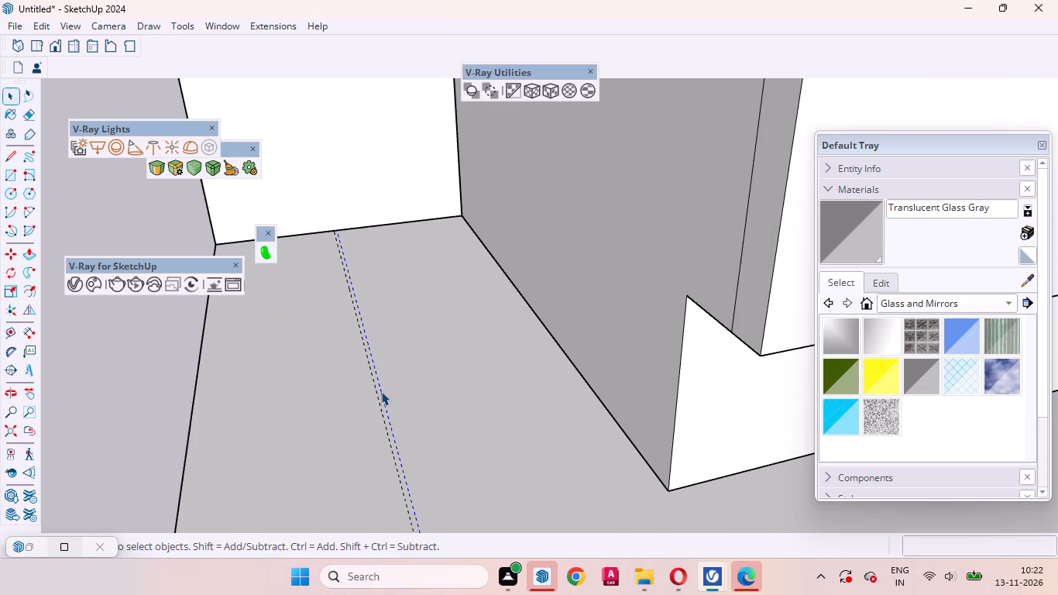
right_click(381, 391)
click(402, 428)
scroll(387, 248, down, 4)
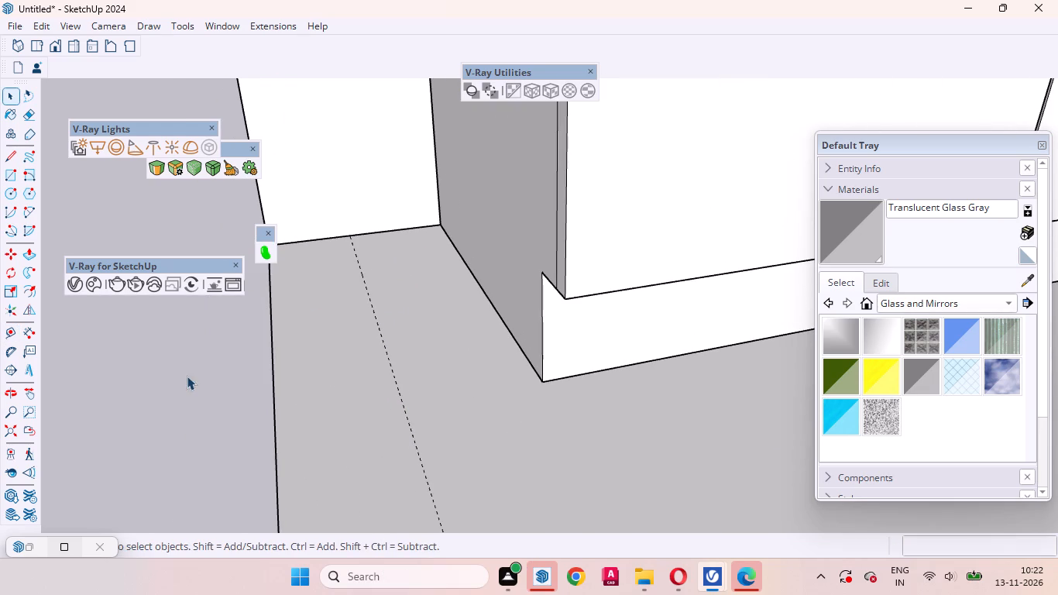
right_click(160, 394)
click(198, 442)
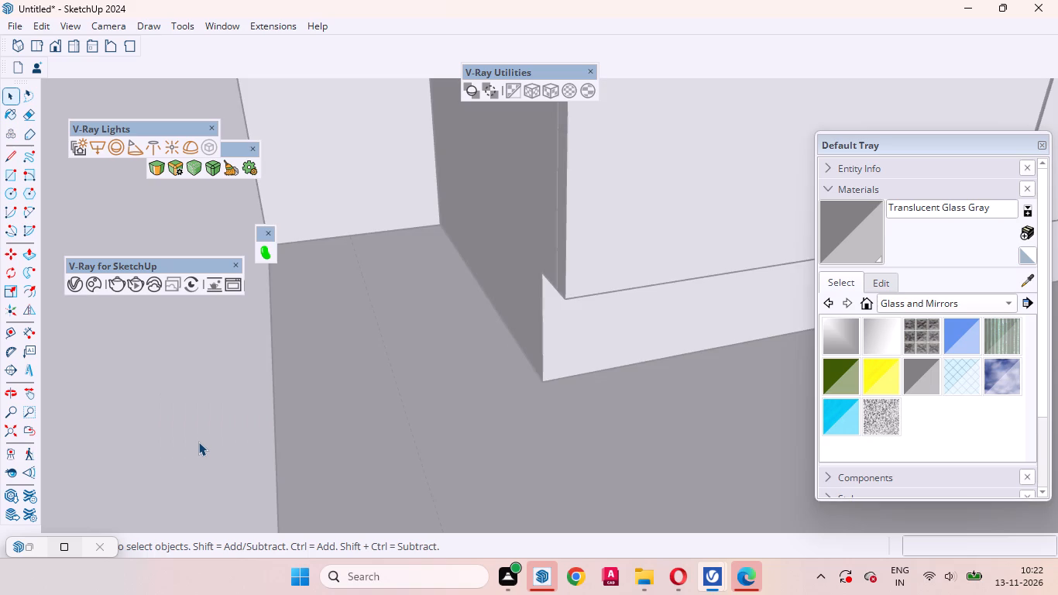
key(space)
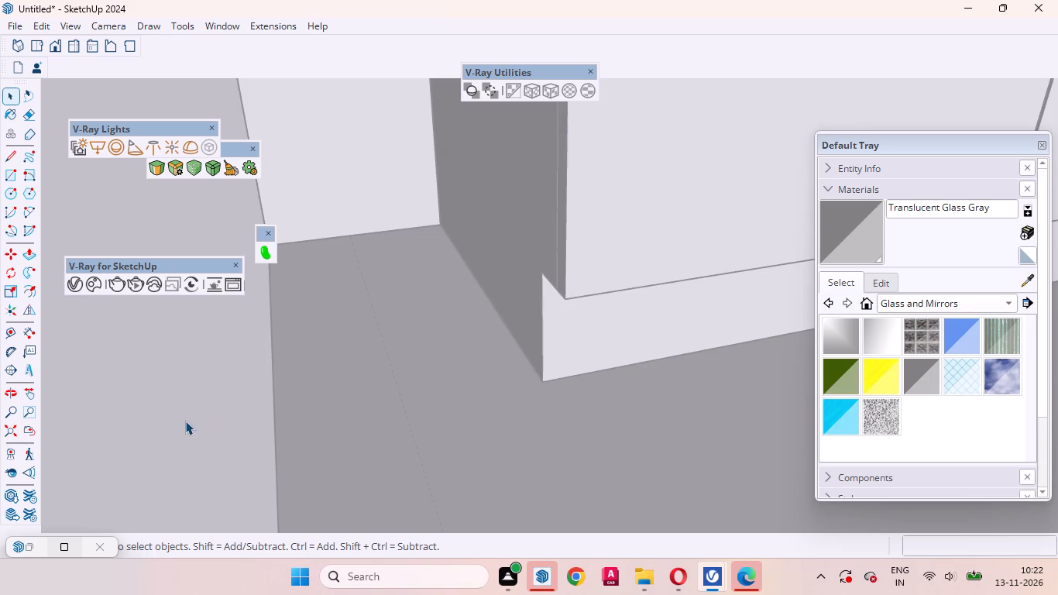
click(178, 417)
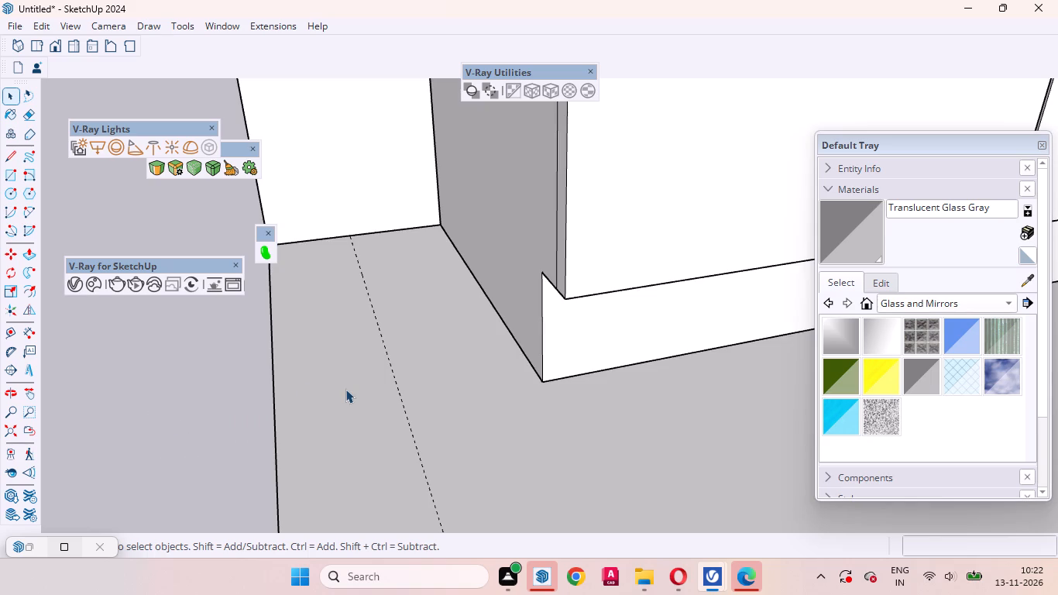
Place a floor guide 4.5" from the remaining guide, toward the base cabinet's bottom side edge.
key(t)
scroll(396, 363, up, 4)
click(386, 356)
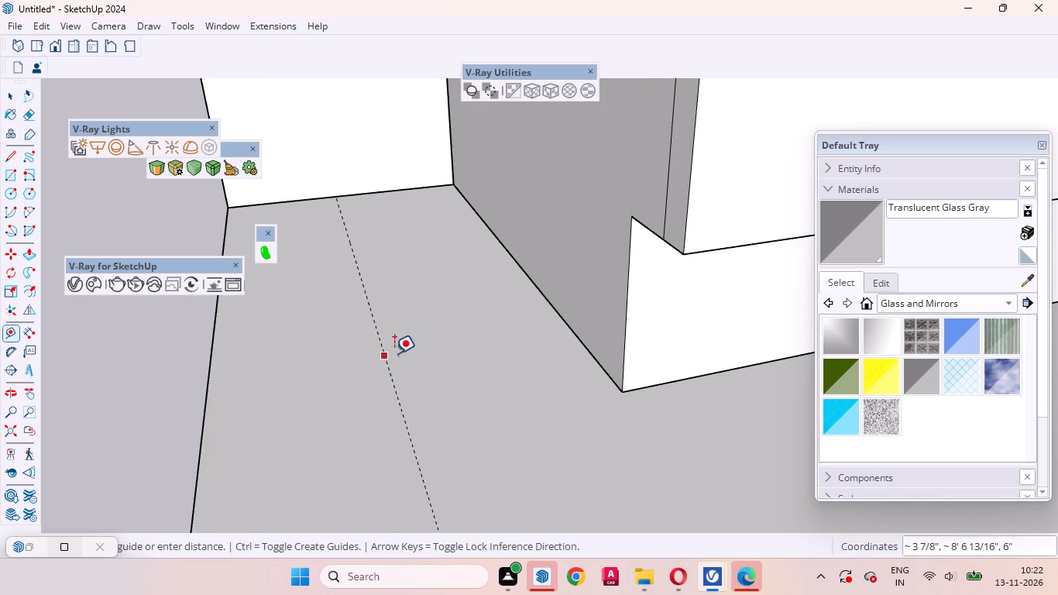
text(4.5)
key(Return)
key(space)
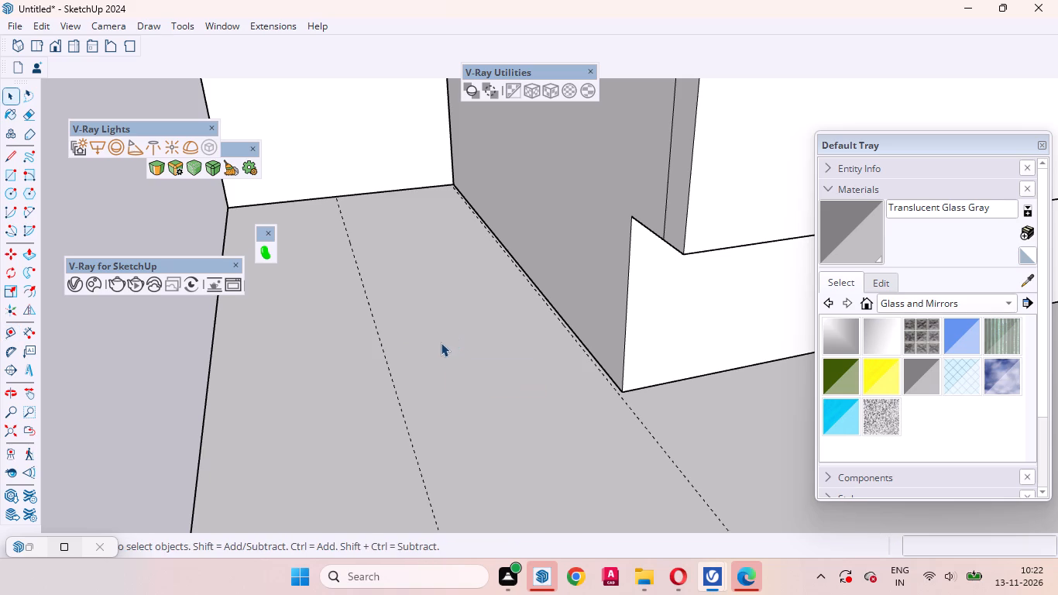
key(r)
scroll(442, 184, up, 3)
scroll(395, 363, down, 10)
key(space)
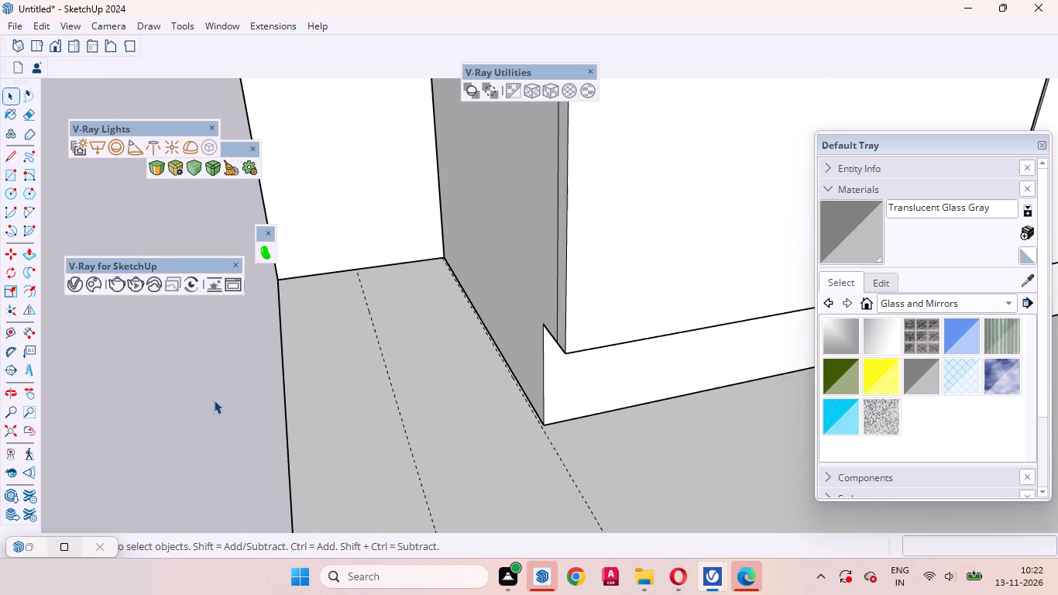
In a new group, draw a 4 1/2" by 9' 7 1/2" rectangle between the two floor guides, from the back wall to the slab's front edge.
click(214, 399)
right_click(214, 408)
click(277, 464)
scroll(435, 253, up, 2)
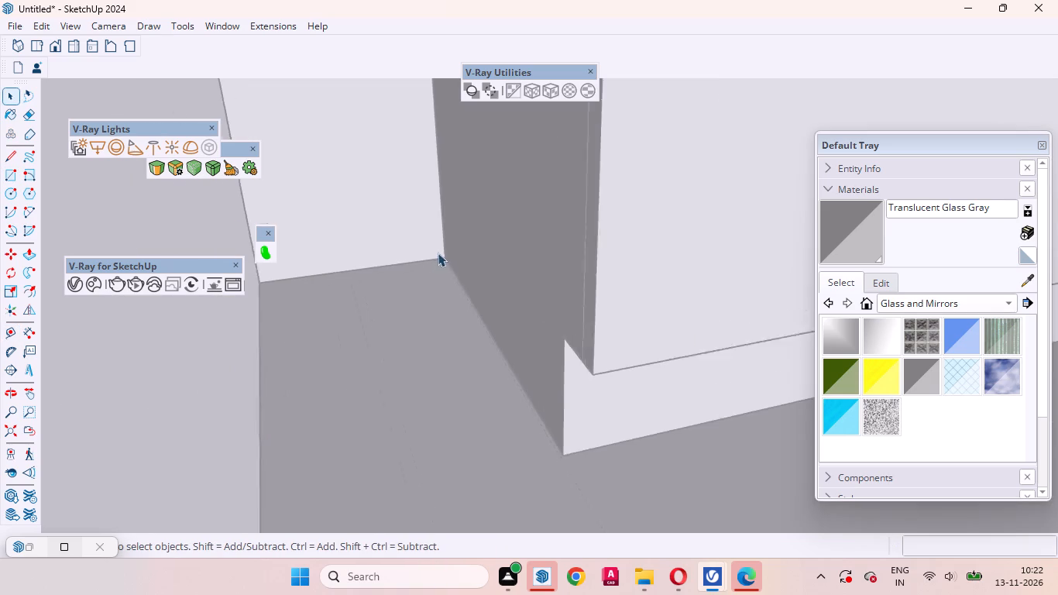
scroll(438, 253, up, 1)
scroll(436, 349, down, 2)
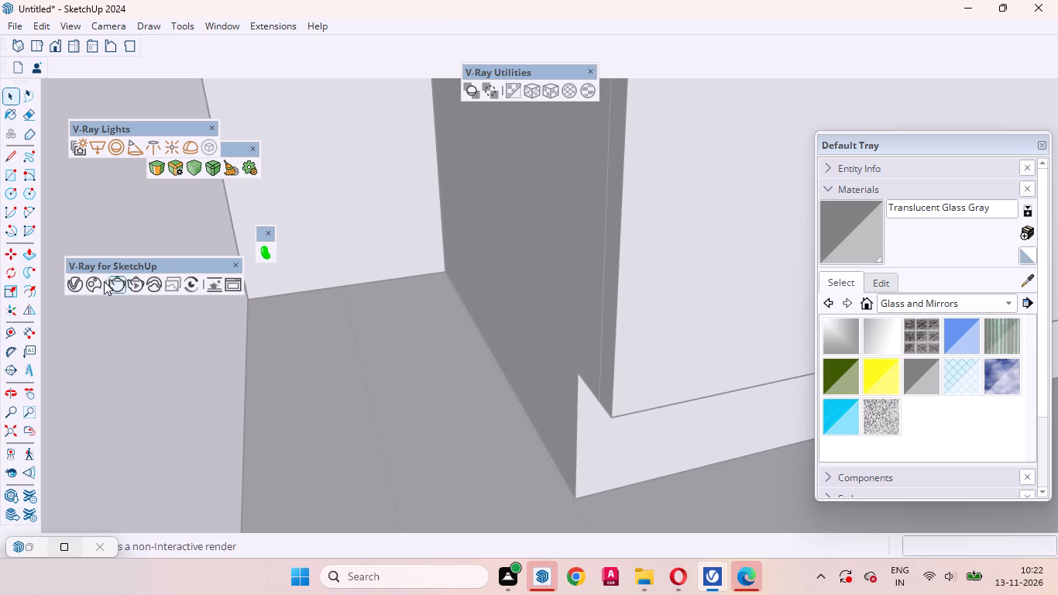
click(5, 181)
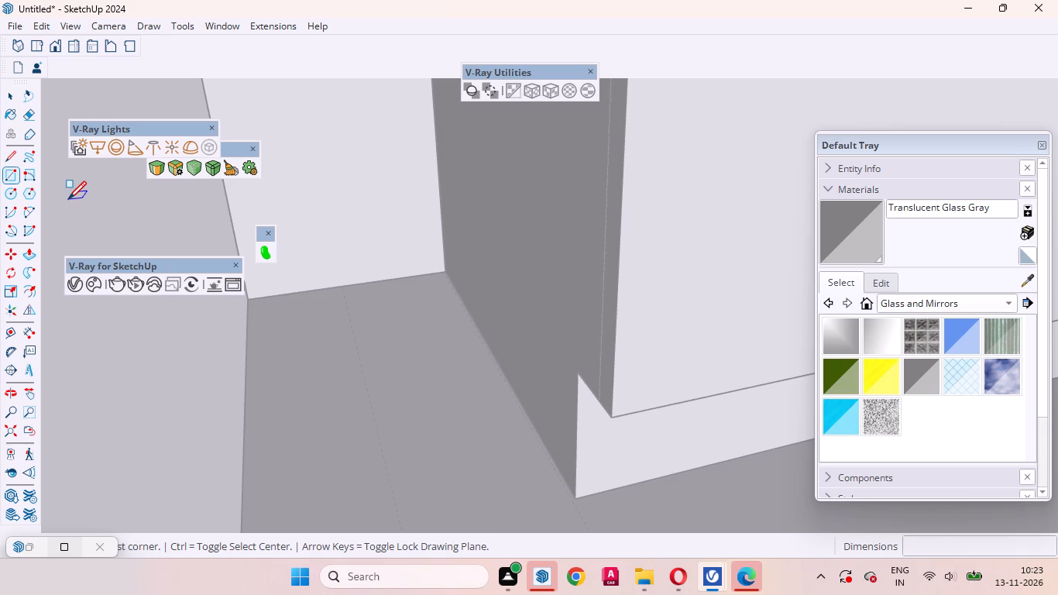
scroll(546, 430, down, 8)
scroll(441, 362, up, 6)
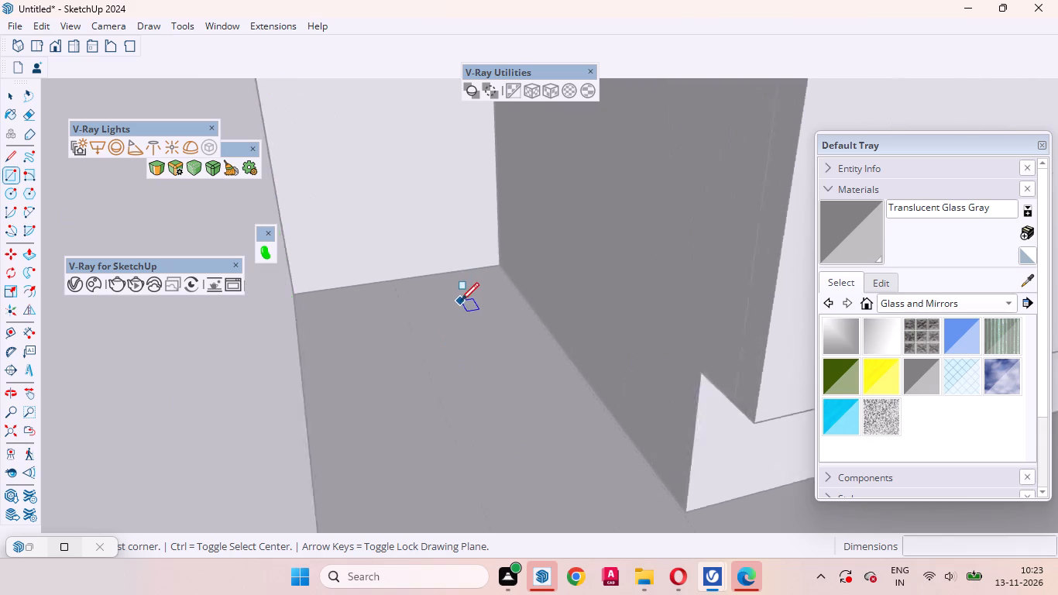
scroll(461, 301, up, 16)
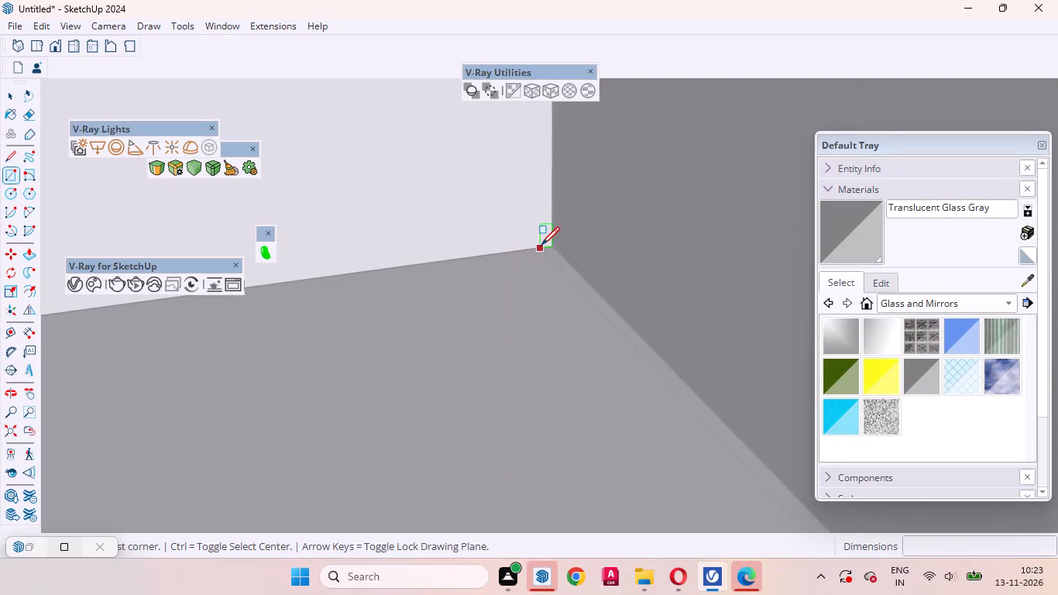
click(542, 246)
scroll(496, 373, down, 6)
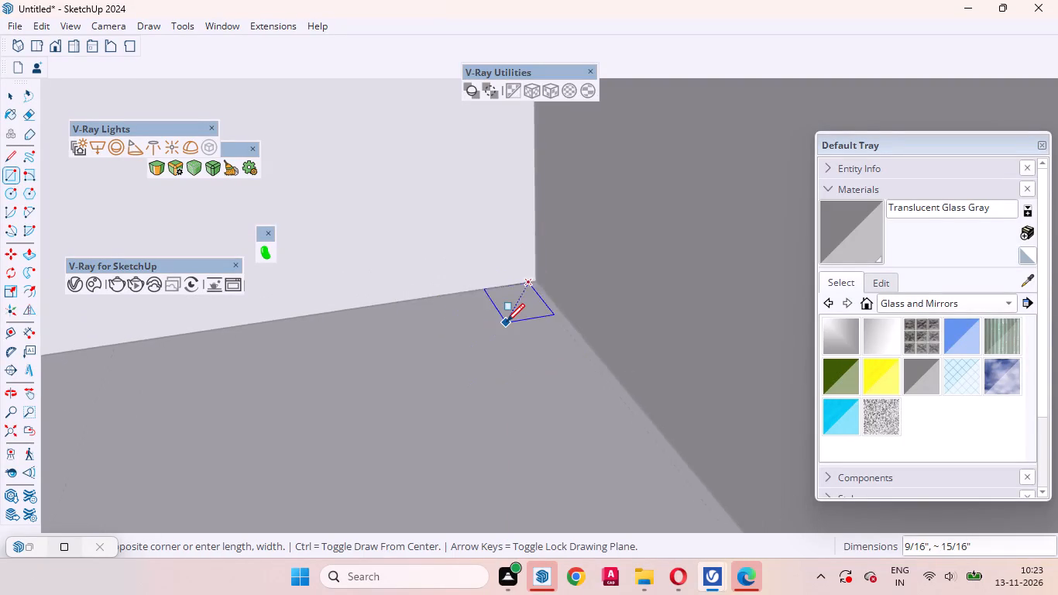
scroll(507, 322, down, 7)
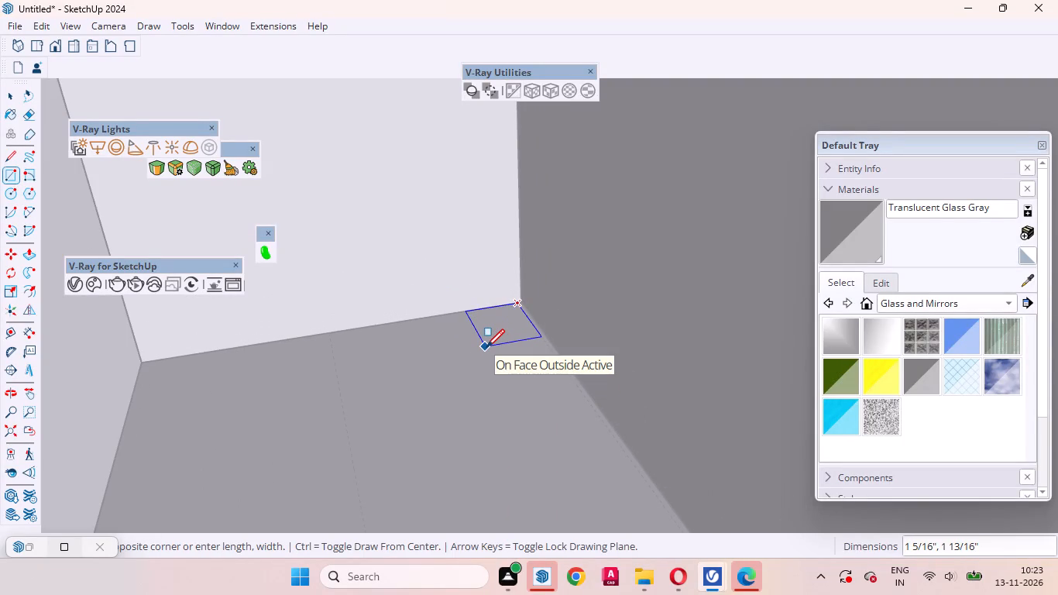
scroll(486, 347, down, 20)
scroll(486, 347, down, 4)
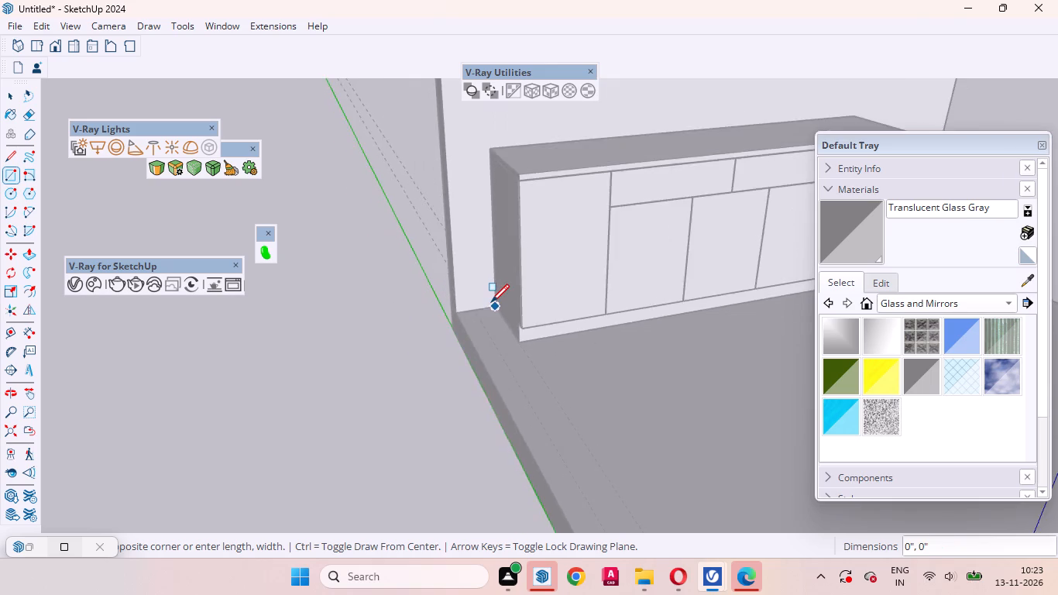
scroll(491, 302, down, 11)
scroll(547, 393, up, 11)
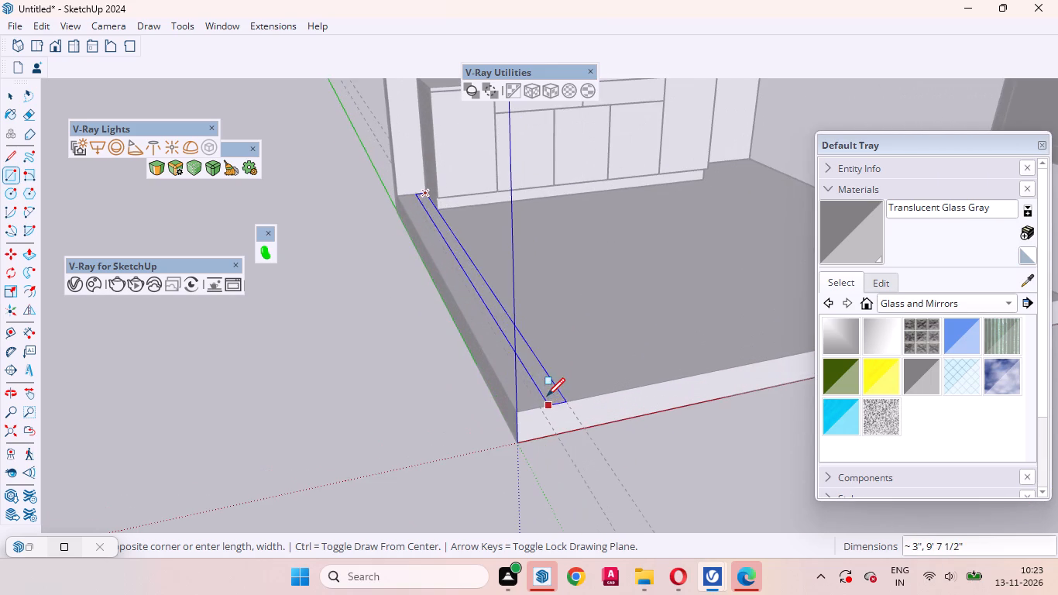
click(543, 409)
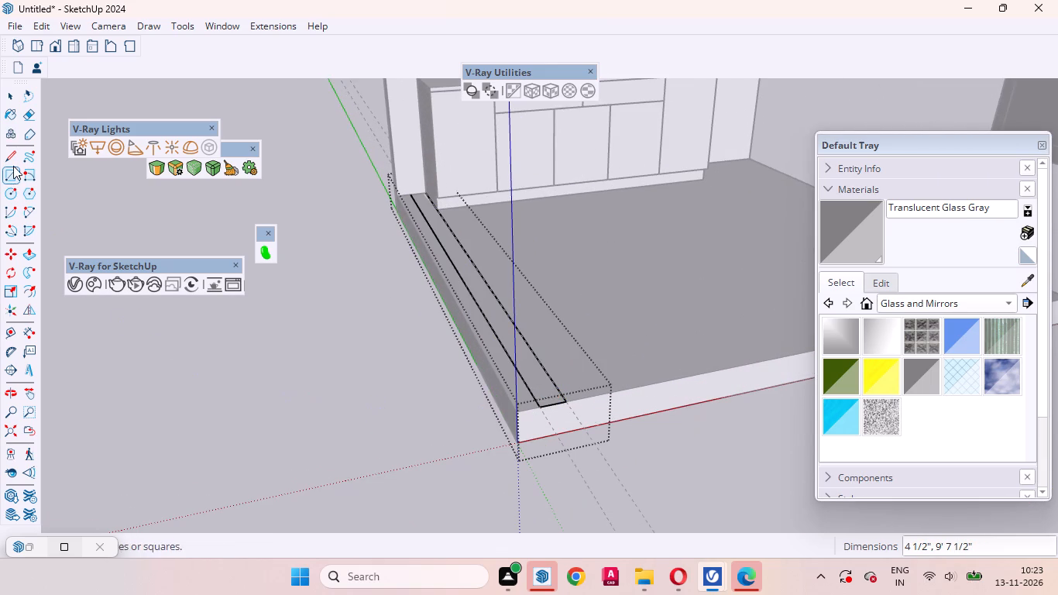
Extrude the floor rectangle upward 9' to form a side wall matching the back wall's height, and leave the group.
click(30, 250)
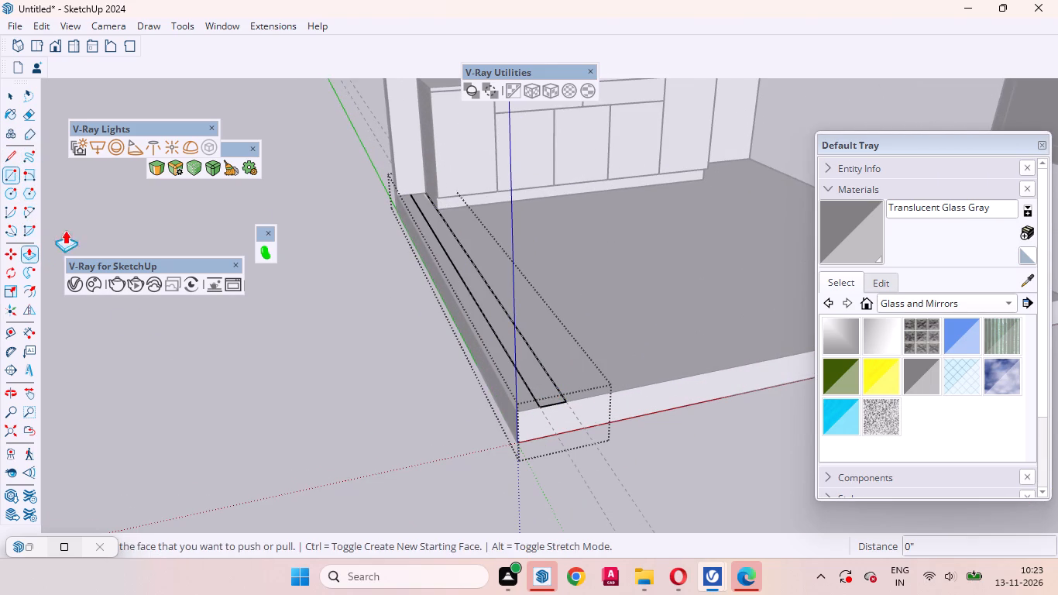
scroll(615, 426, down, 4)
middle_drag(537, 418, 756, 521)
scroll(349, 306, up, 6)
click(489, 301)
scroll(427, 240, down, 9)
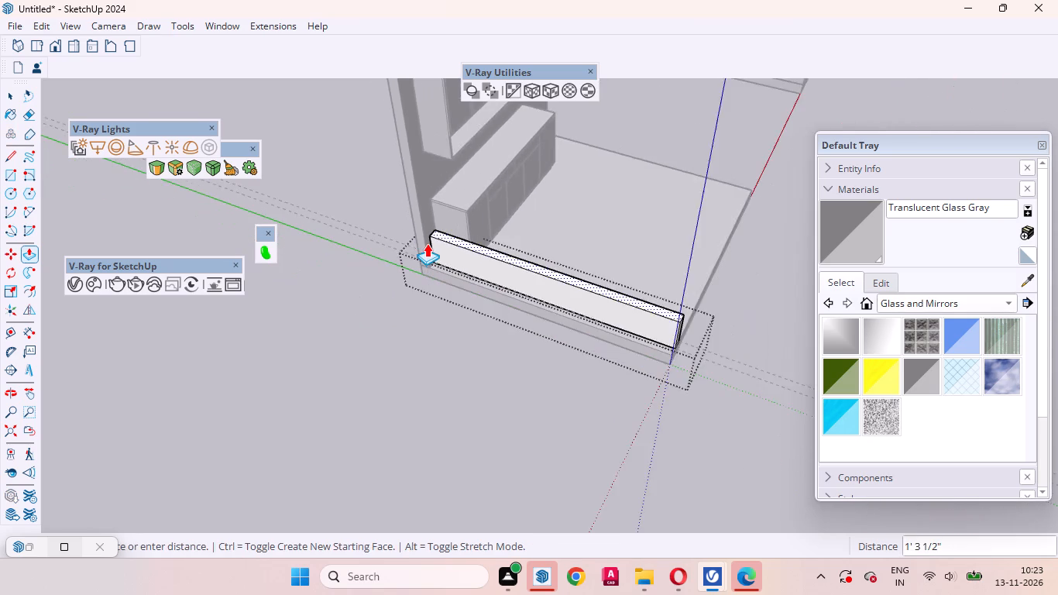
scroll(427, 243, down, 8)
click(409, 153)
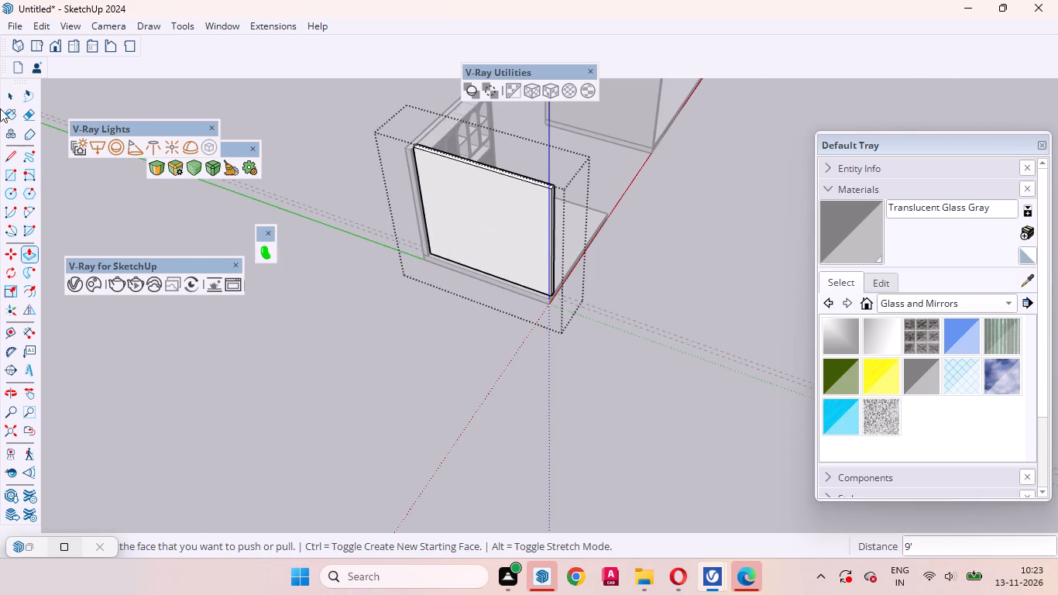
click(16, 96)
click(417, 287)
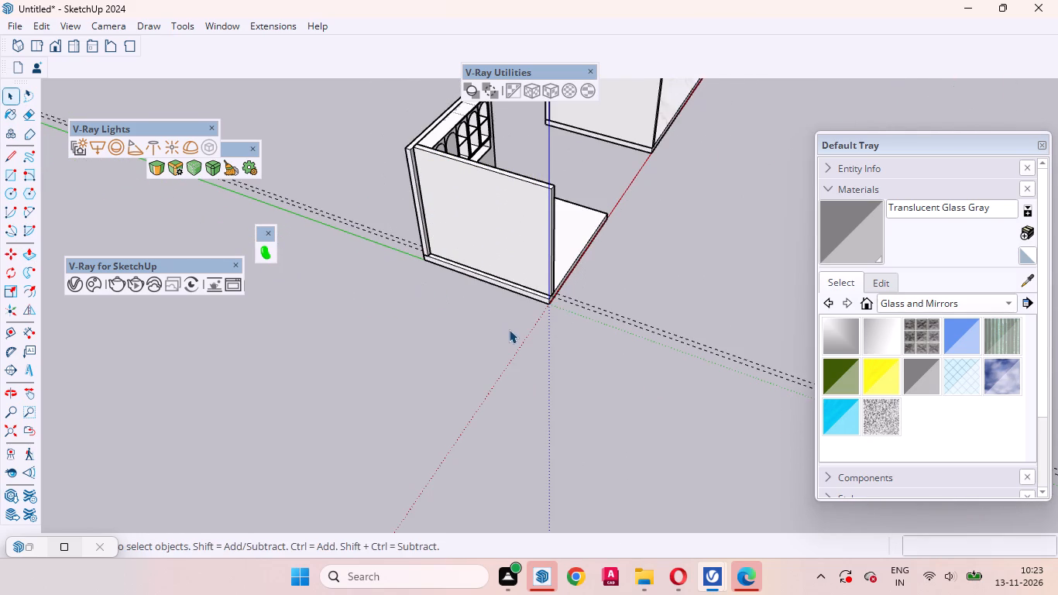
Delete both guides running along the side wall.
middle_drag(507, 332, 187, 260)
scroll(328, 348, down, 2)
drag(537, 418, 366, 339)
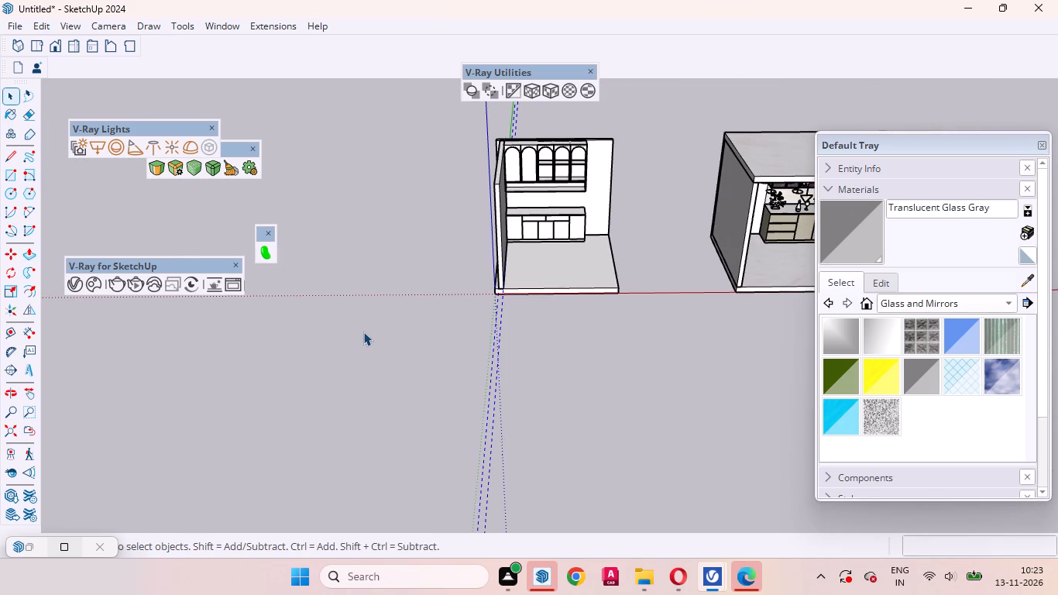
key(Delete)
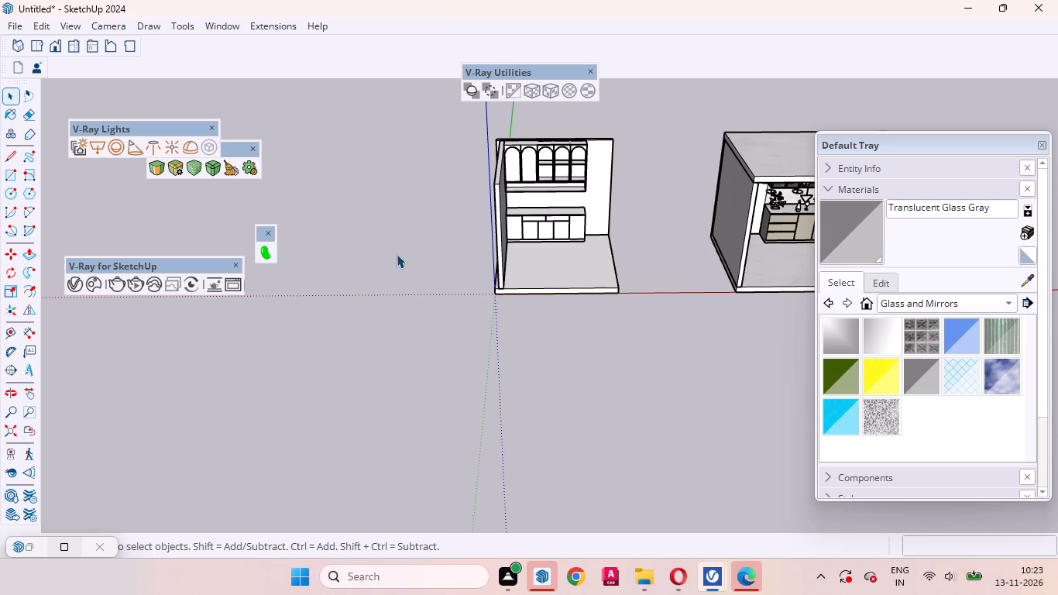
Examine how the base and upper cabinets meet the new side wall, close up and from the front.
scroll(494, 221, up, 20)
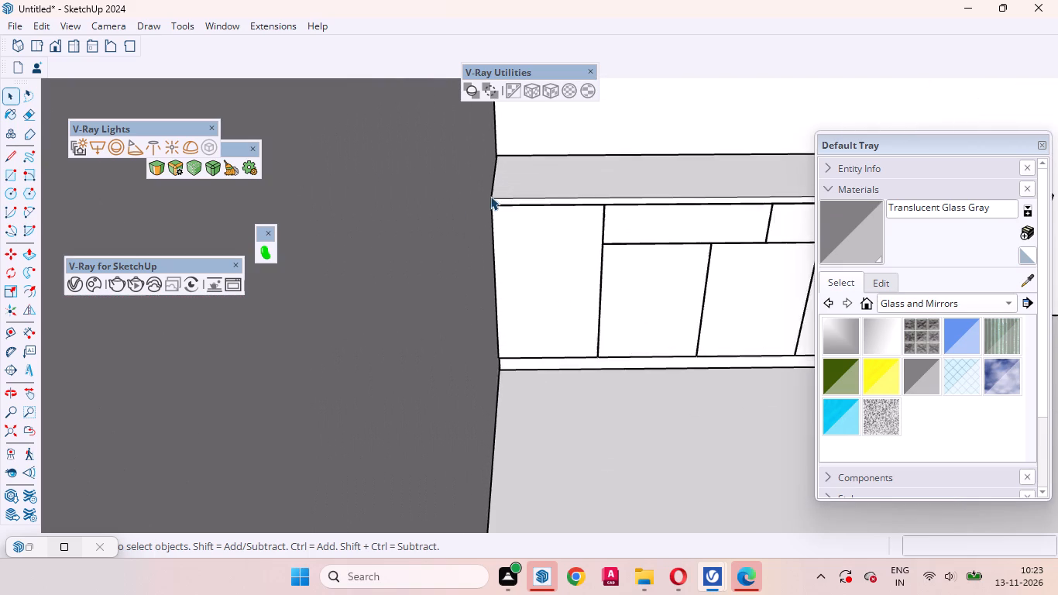
scroll(490, 196, up, 13)
middle_drag(503, 256, 497, 182)
scroll(471, 218, up, 20)
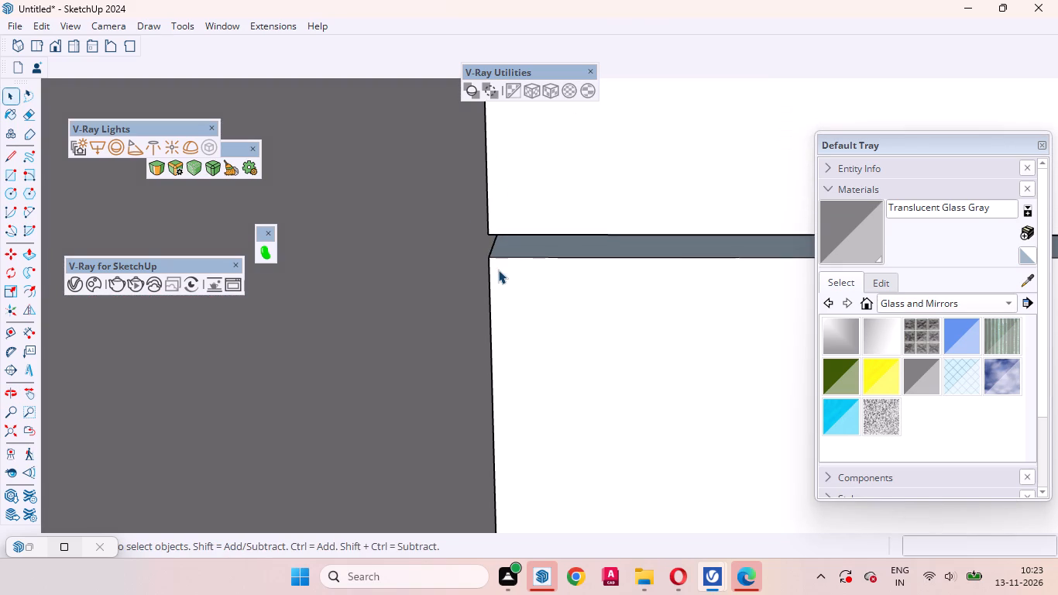
middle_drag(500, 270, 528, 263)
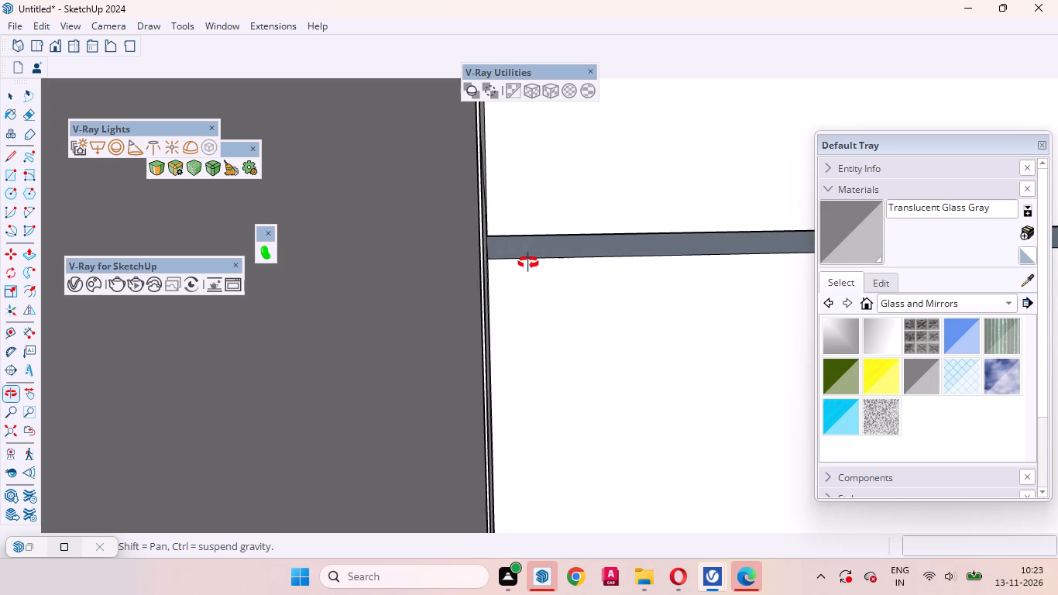
middle_drag(528, 263, 517, 260)
scroll(515, 268, down, 19)
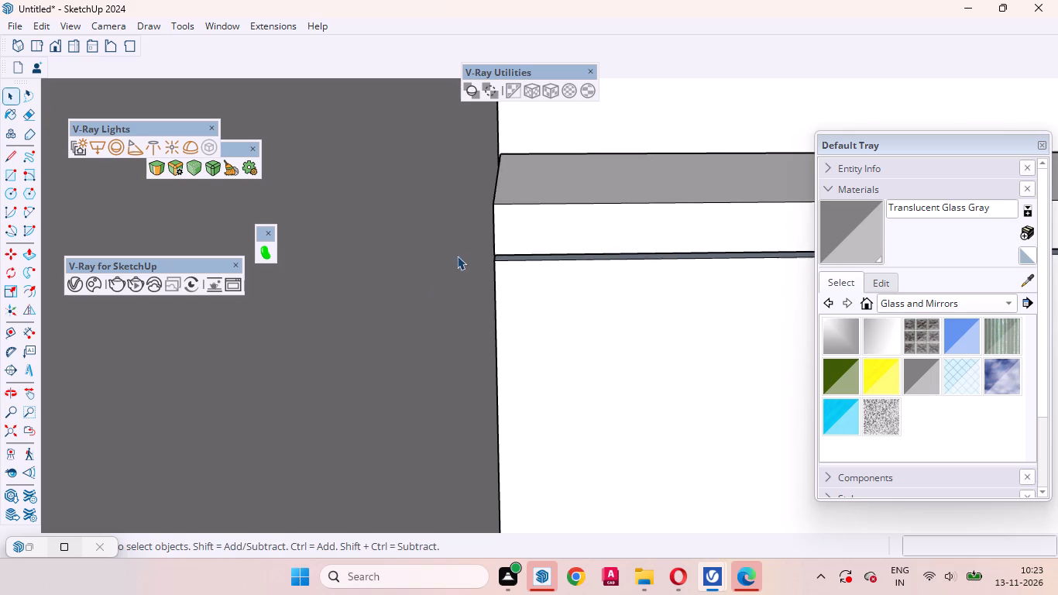
scroll(457, 256, down, 20)
scroll(457, 256, down, 15)
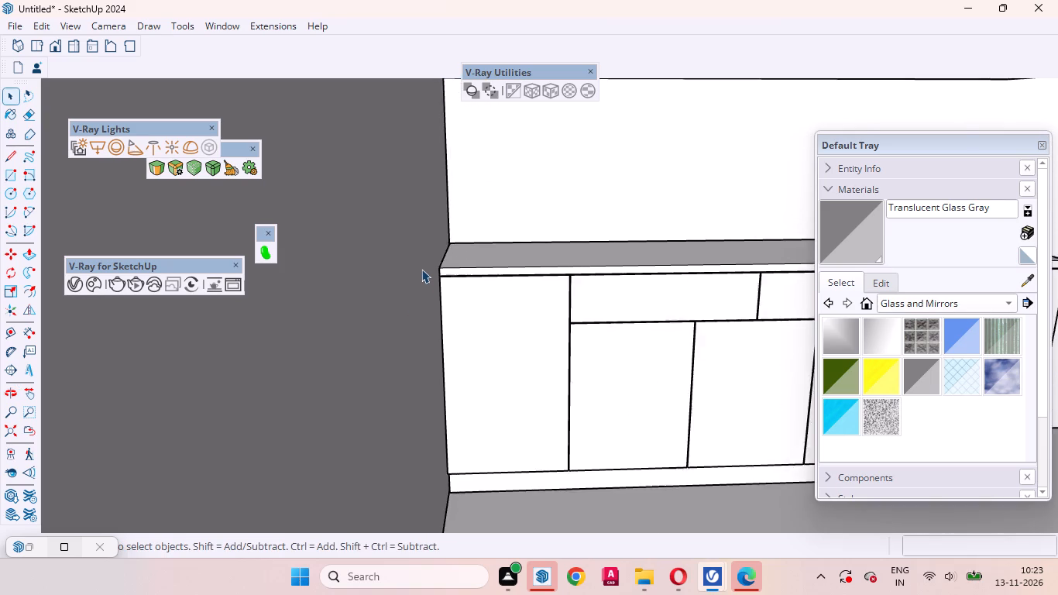
scroll(421, 269, down, 17)
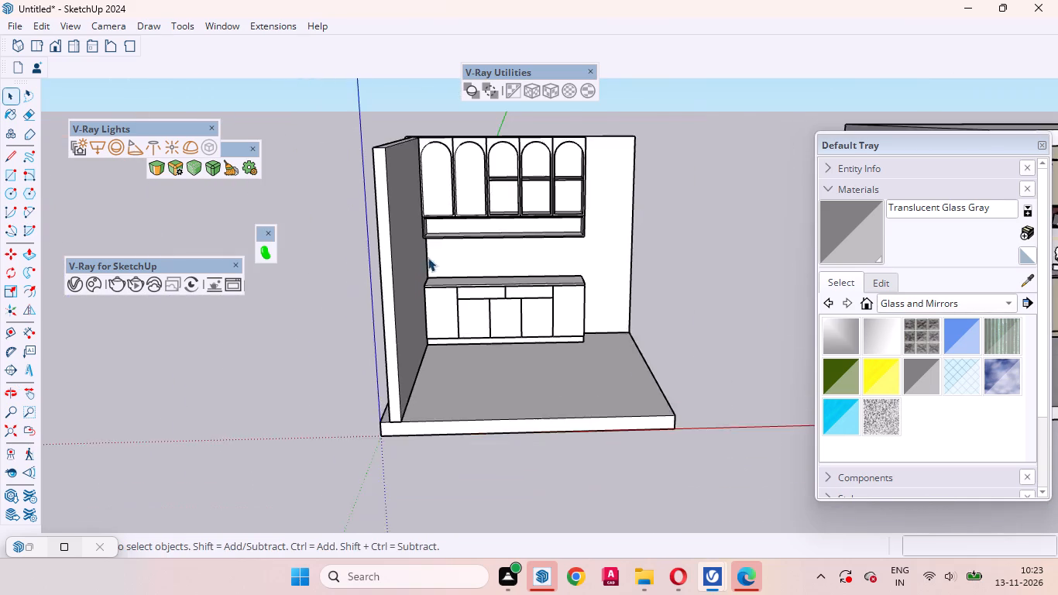
scroll(428, 257, down, 3)
scroll(415, 331, up, 8)
Inside the floor slab group, push the slab's outer side face in about 3 7/8", flush with the side wall's outer face.
middle_drag(401, 380, 552, 327)
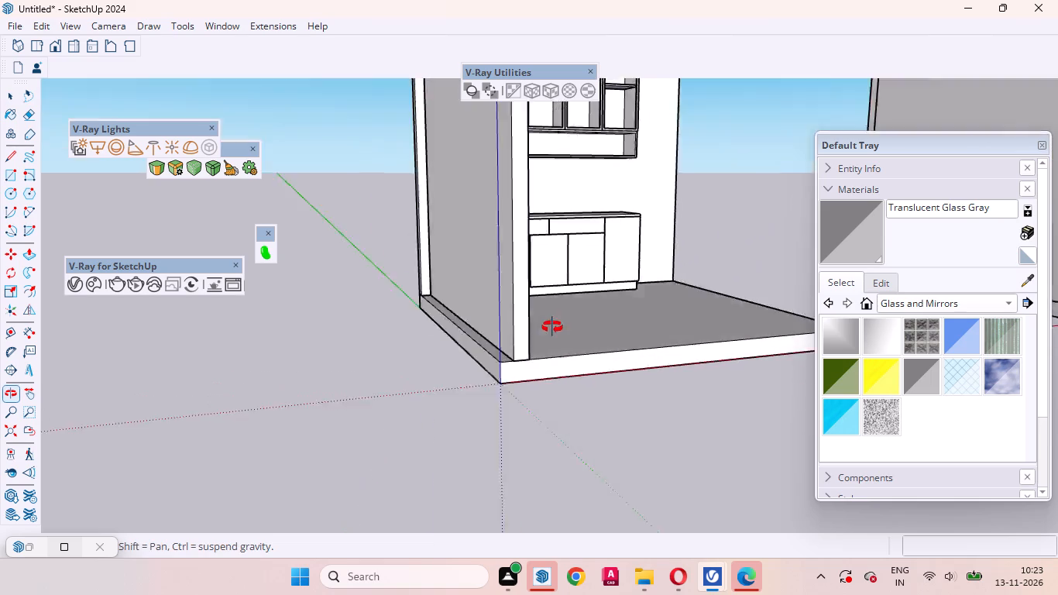
middle_drag(552, 327, 574, 319)
scroll(623, 336, up, 7)
triple_click(584, 320)
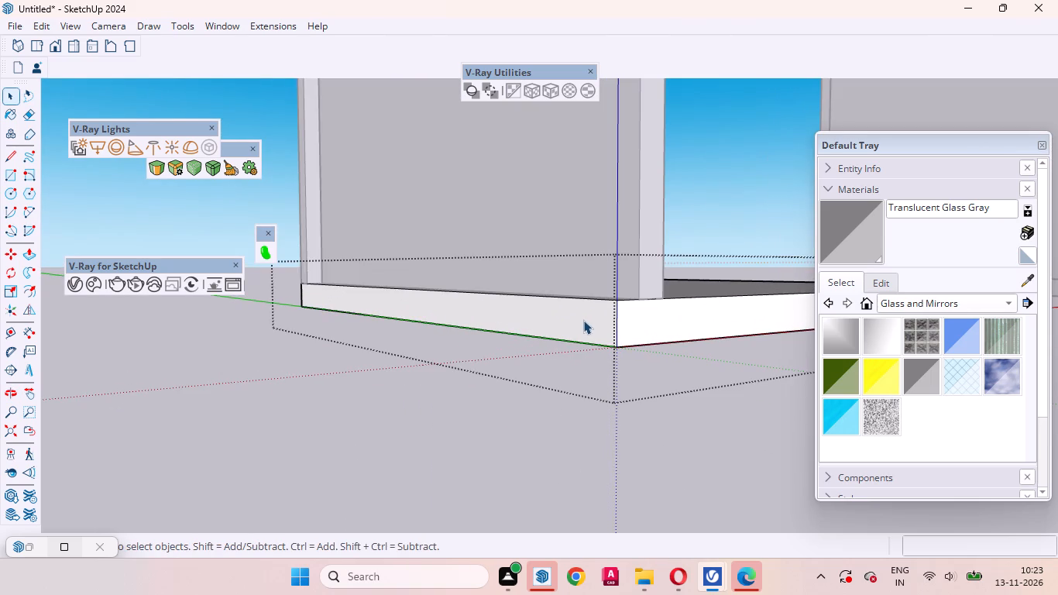
scroll(611, 316, up, 4)
click(588, 318)
key(p)
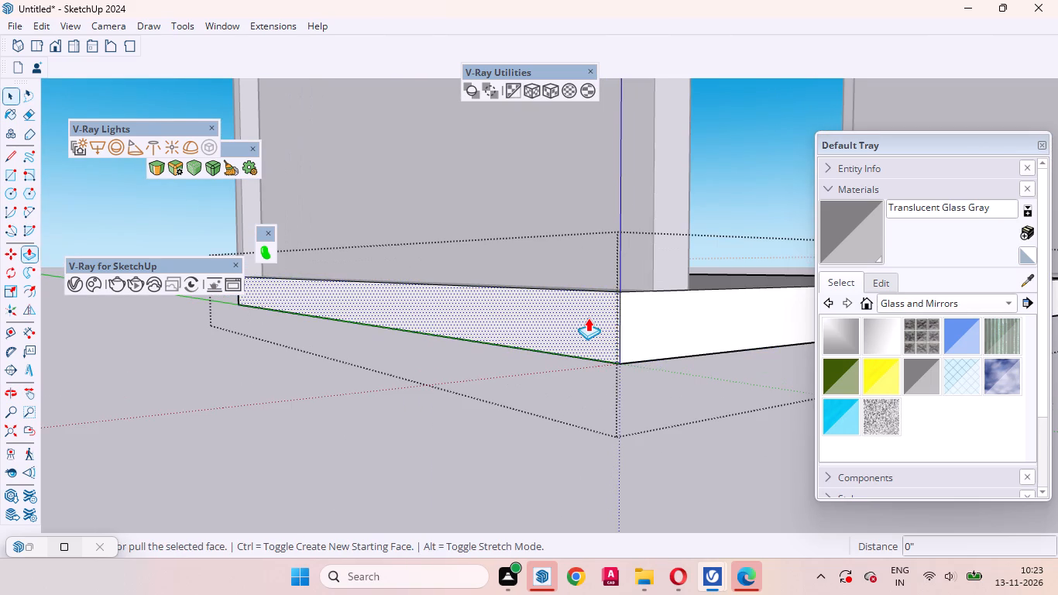
click(584, 321)
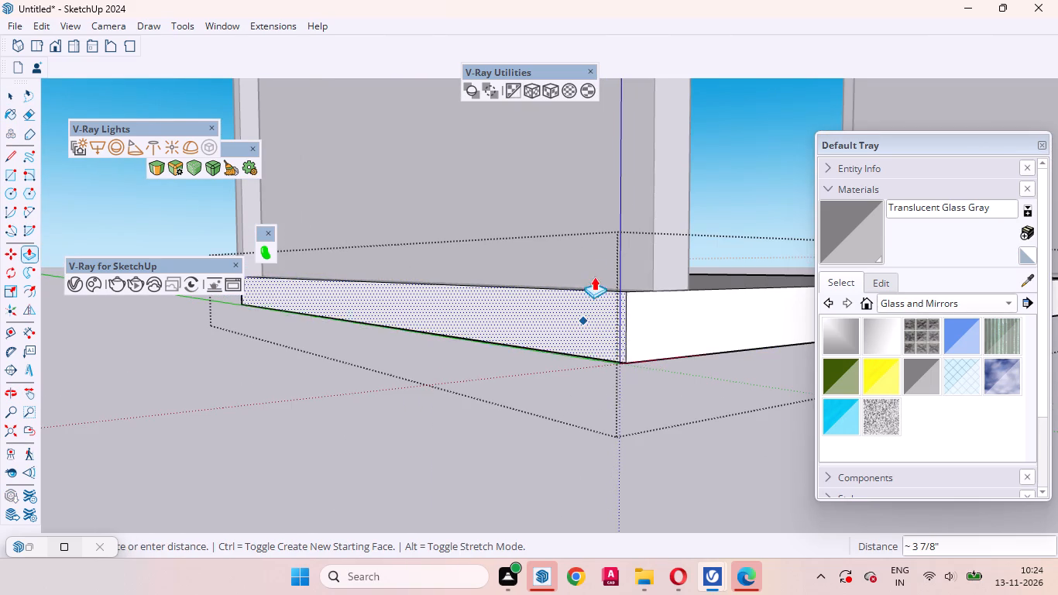
click(641, 177)
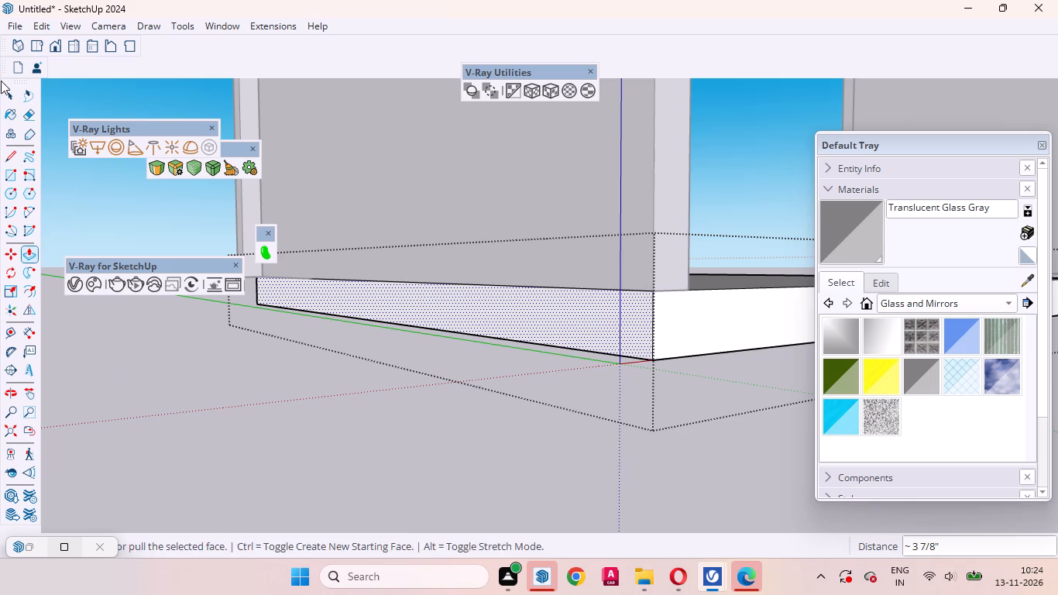
Leave the slab group and, inside the back wall group, push its end face in by the same 3 7/8", flush with the side wall.
click(5, 94)
scroll(372, 466, down, 8)
click(256, 463)
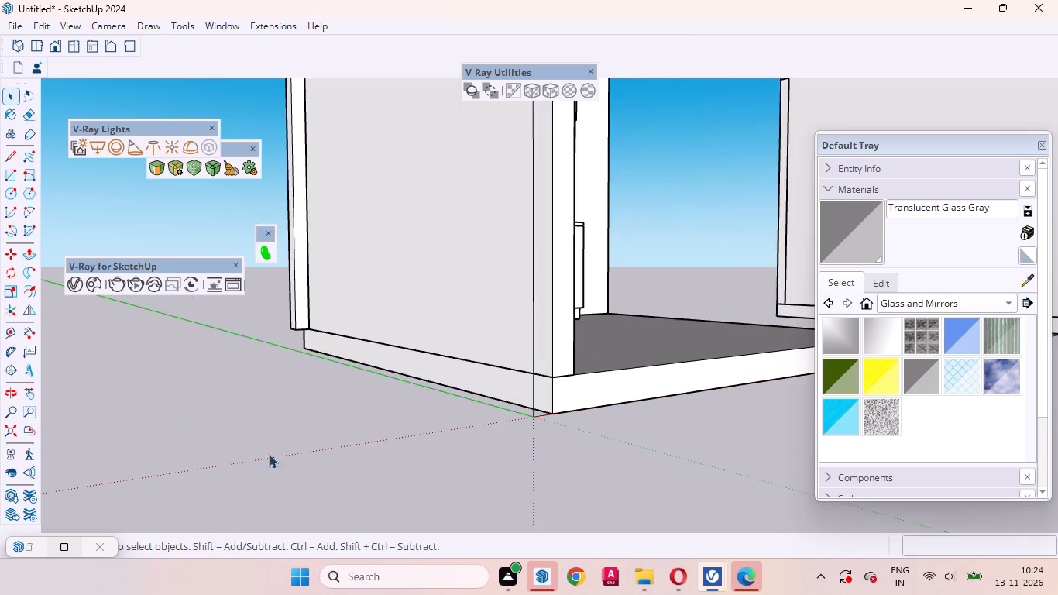
middle_drag(298, 454, 635, 464)
scroll(493, 511, down, 5)
scroll(406, 383, up, 4)
double_click(351, 371)
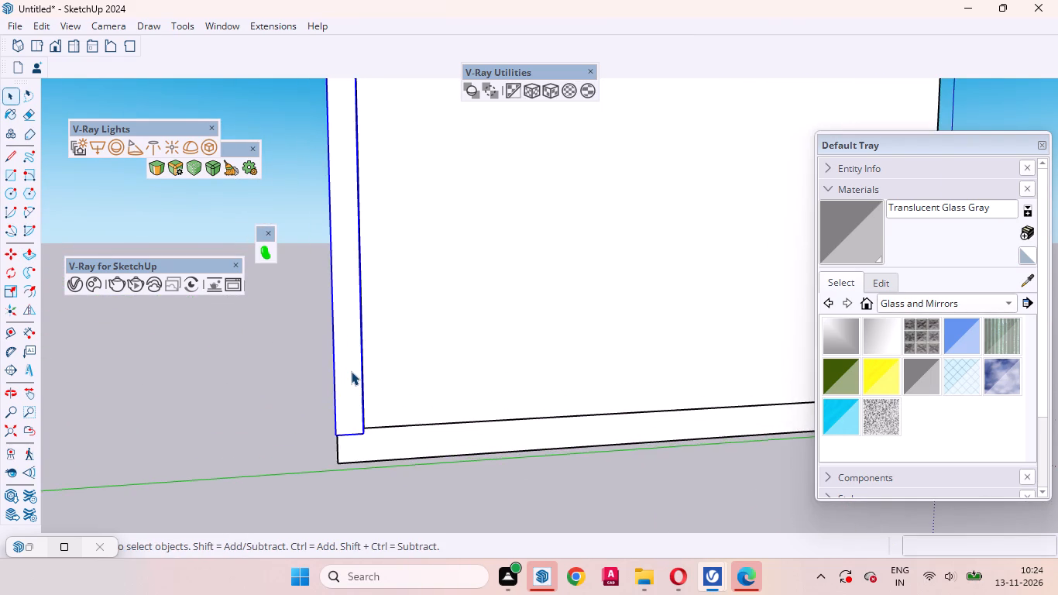
click(348, 366)
click(350, 367)
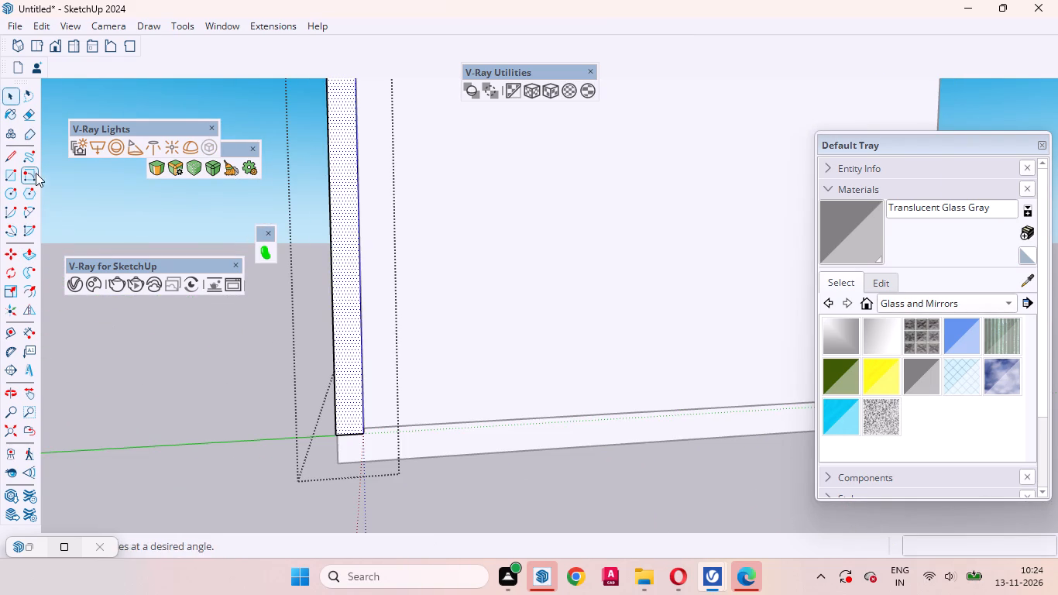
click(28, 252)
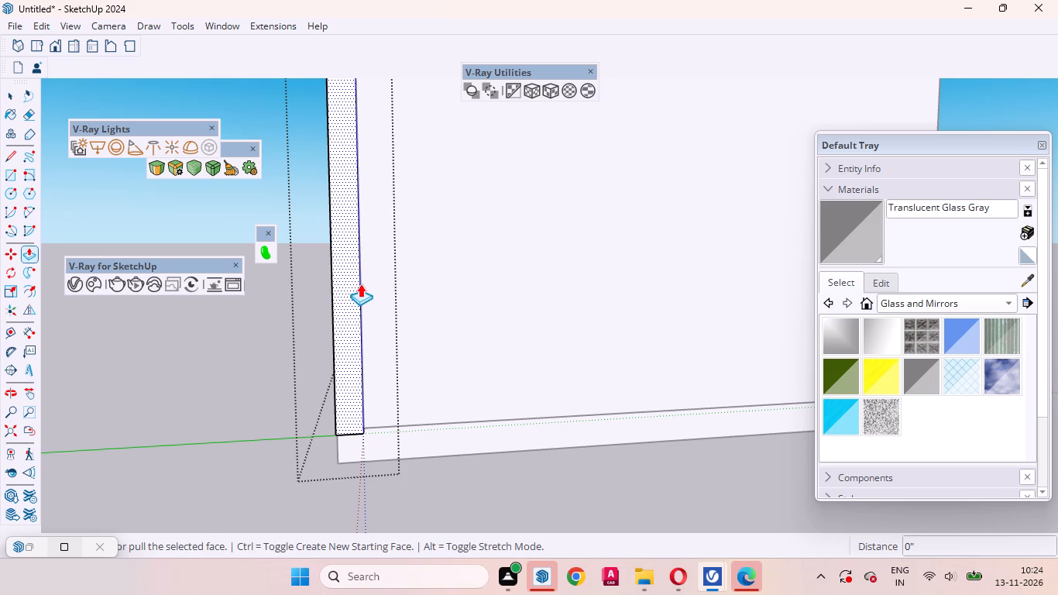
double_click(354, 284)
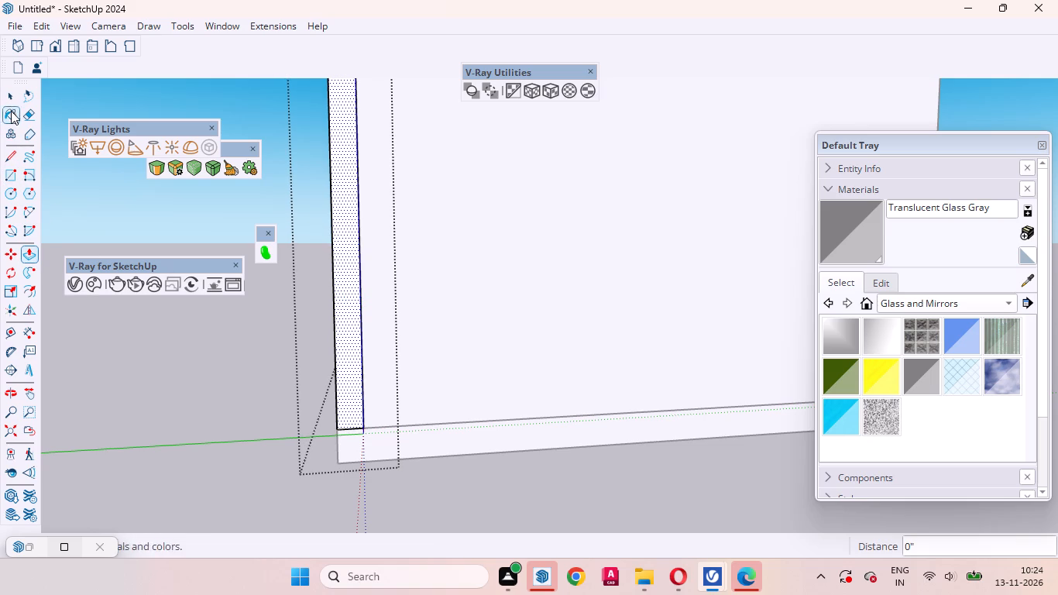
click(11, 95)
click(154, 431)
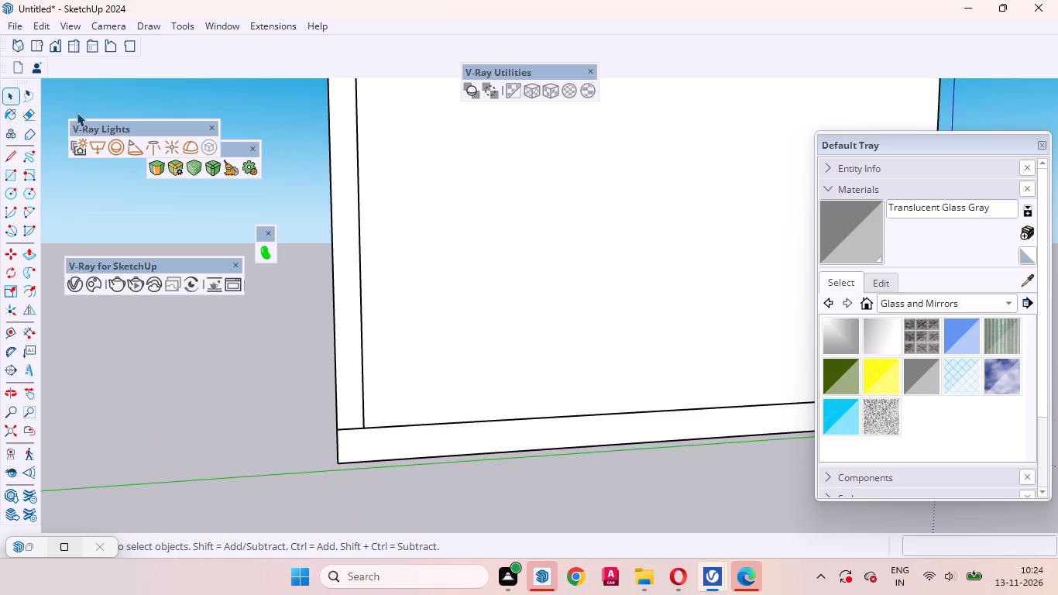
Examine the enclosed crockery cabinet from the front, comparing it with the furnished kitchen model beside it.
click(50, 51)
scroll(602, 465, down, 6)
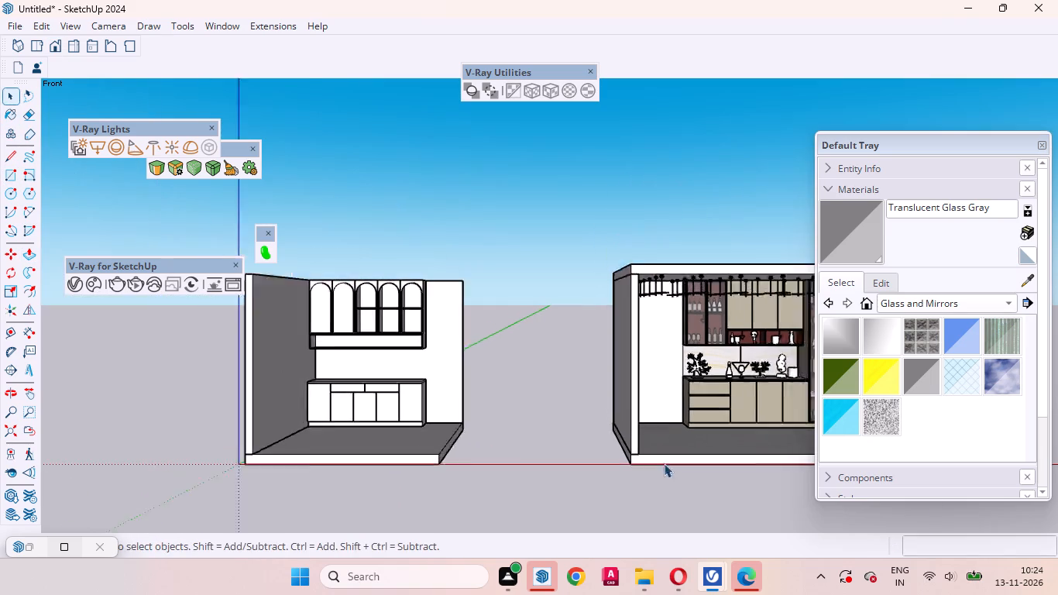
scroll(664, 463, down, 1)
scroll(239, 380, up, 8)
scroll(509, 481, up, 3)
scroll(572, 490, up, 3)
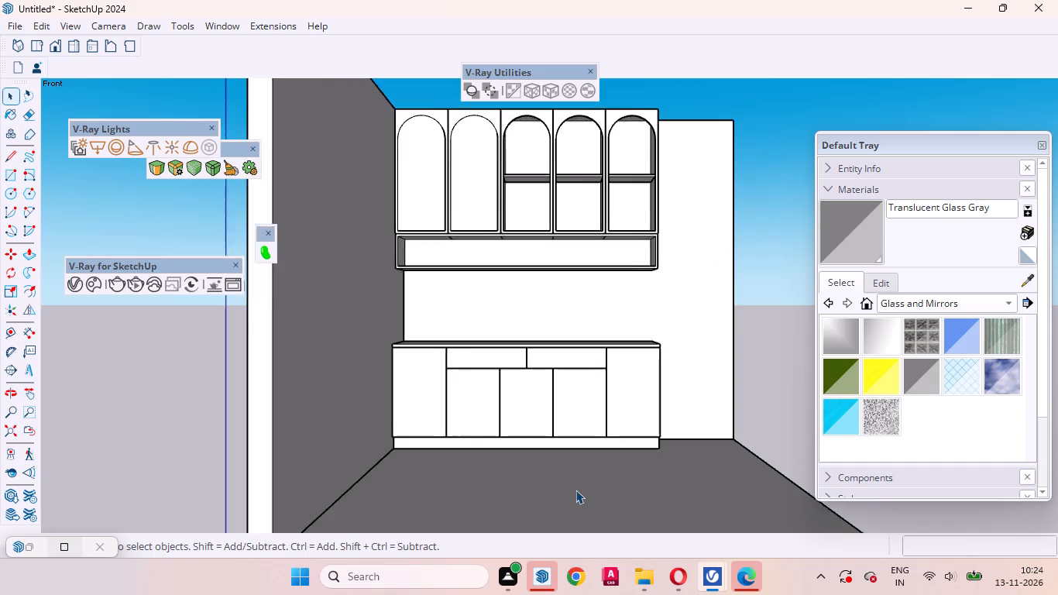
scroll(506, 476, down, 3)
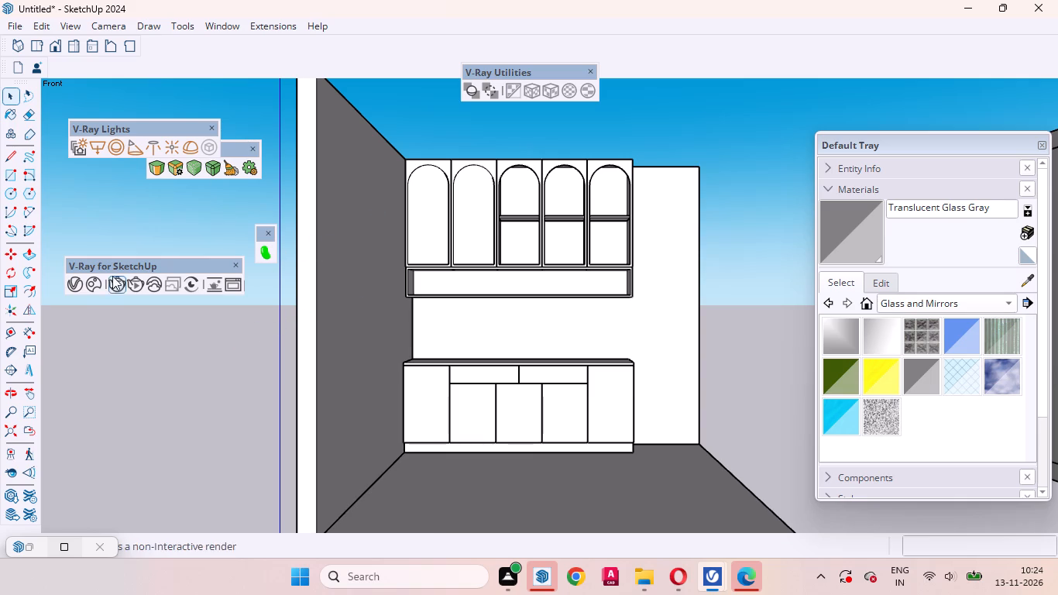
Open the Chaos Cosmos library from the V-Ray Asset Editor and narrow it to 3D Models, Accessories, Decorations.
click(81, 284)
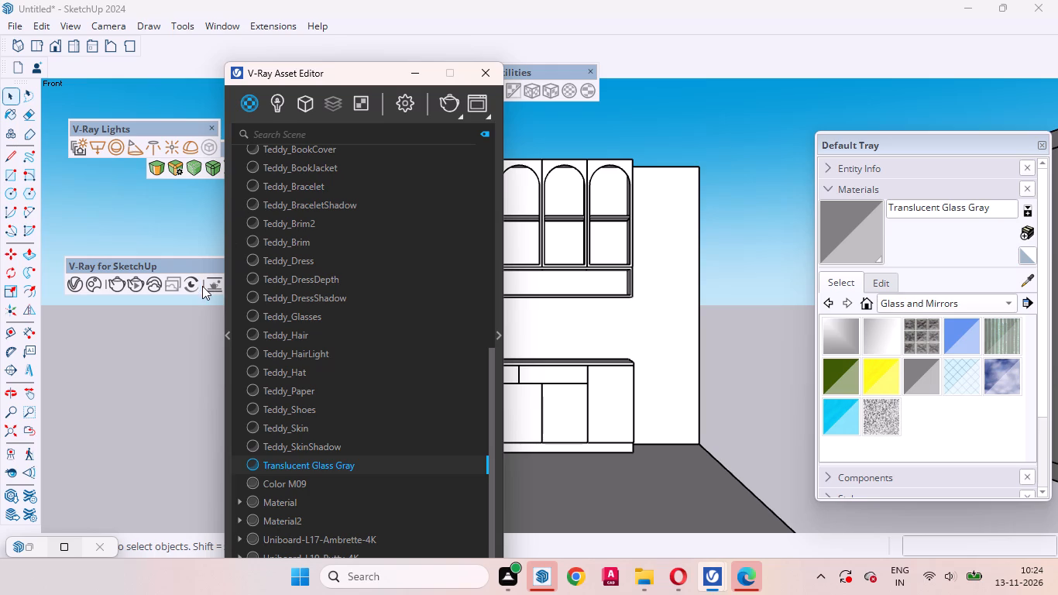
click(227, 340)
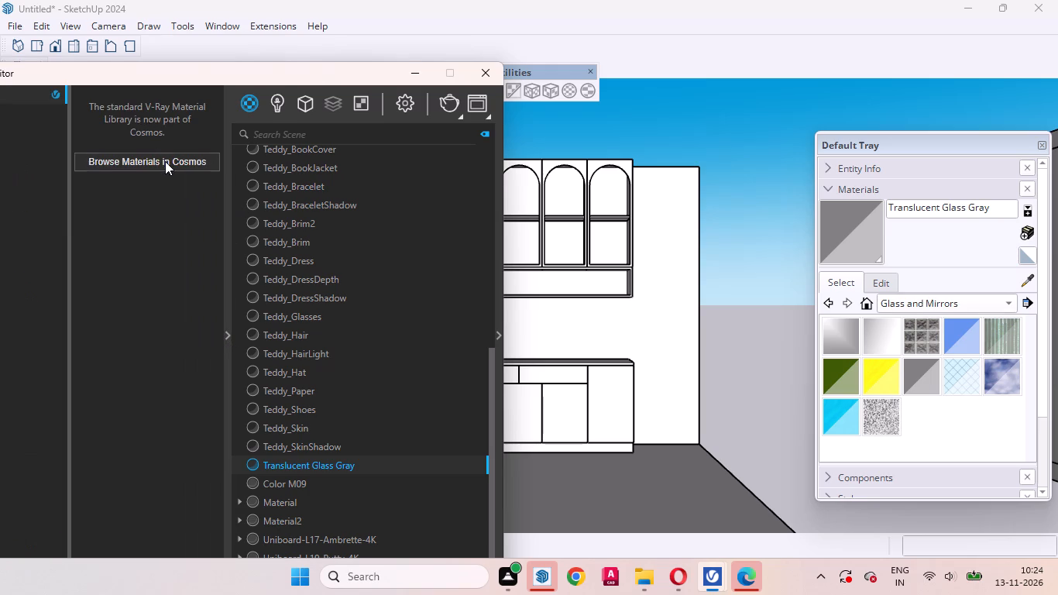
click(165, 161)
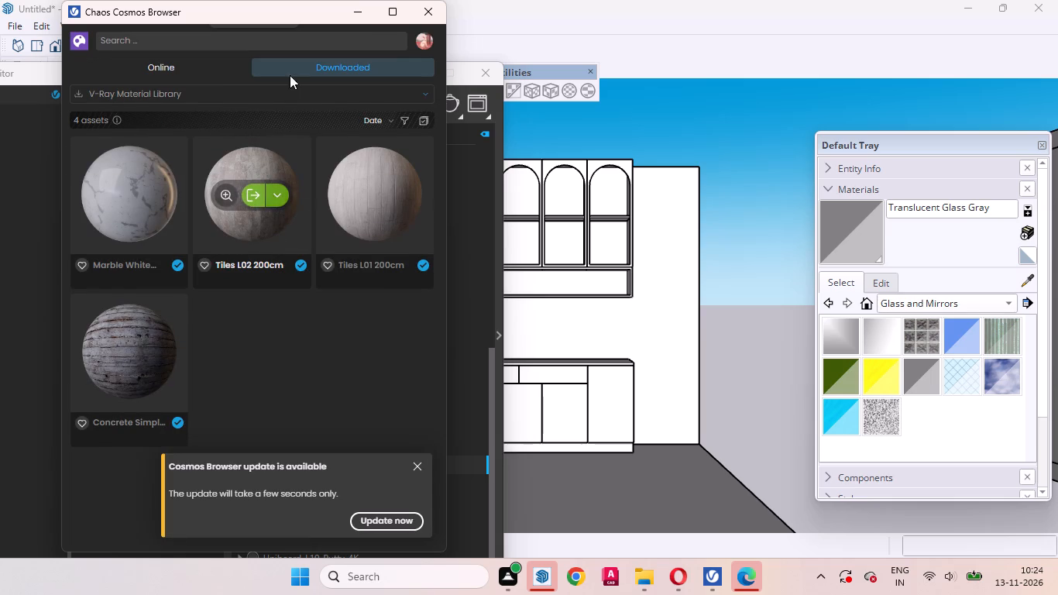
click(184, 67)
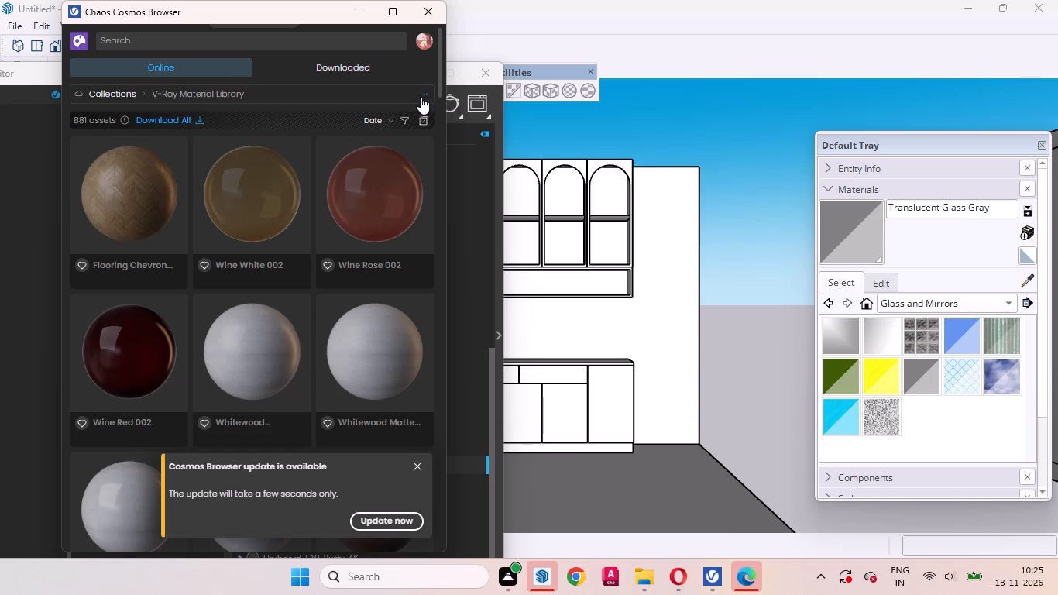
click(420, 97)
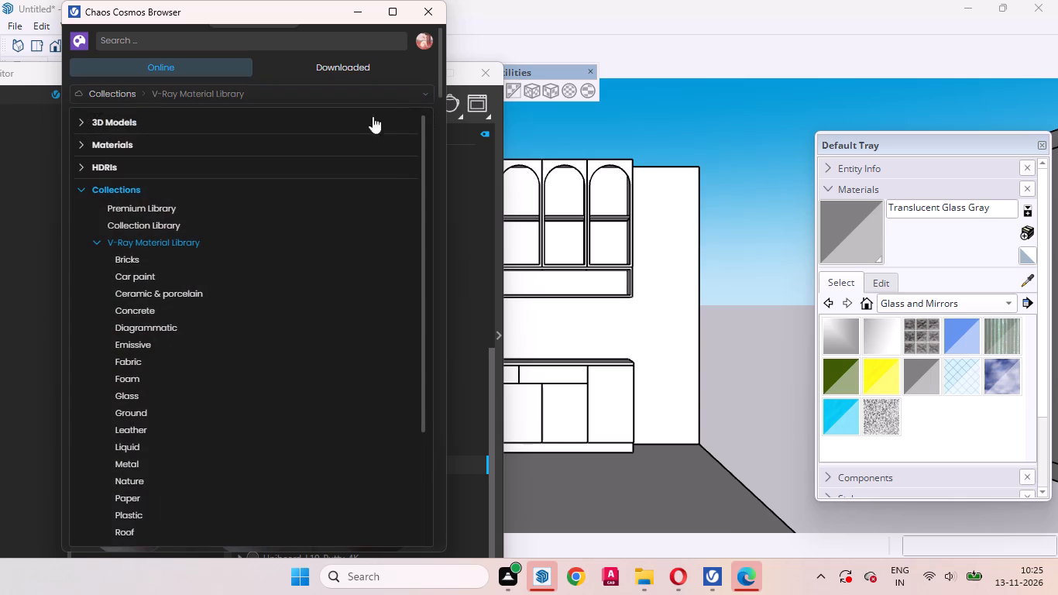
click(127, 116)
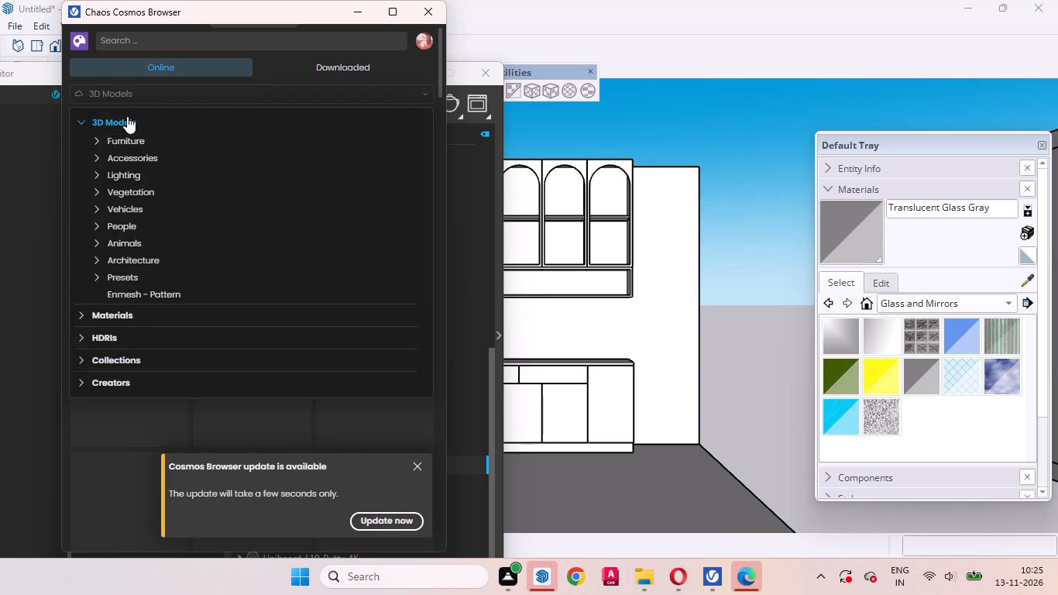
click(135, 155)
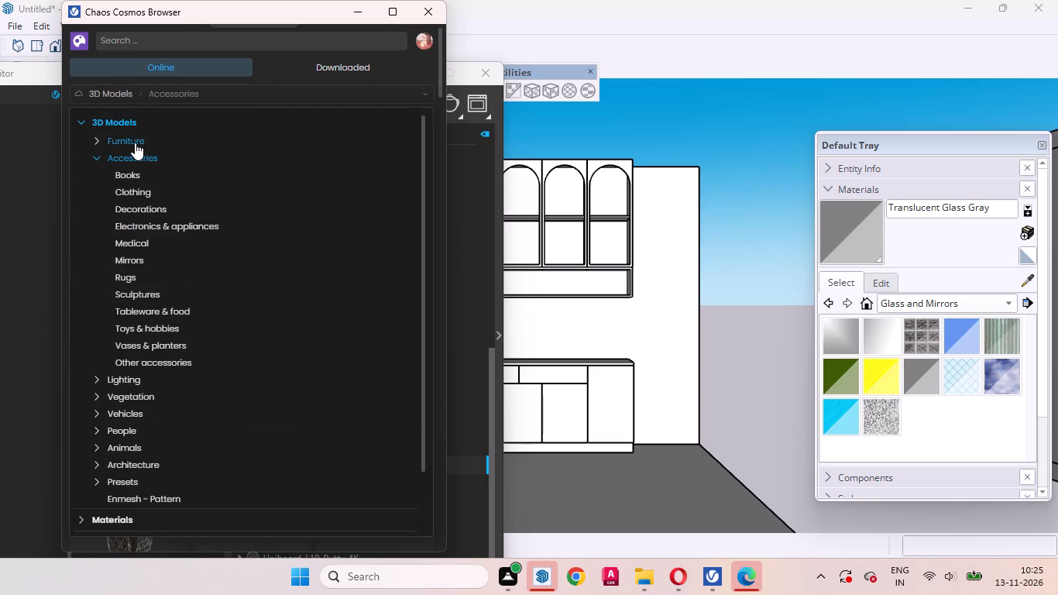
click(138, 208)
Look through the Decorations models, first the downloaded ones and then the online ones, for items to put in the cabinet.
click(341, 65)
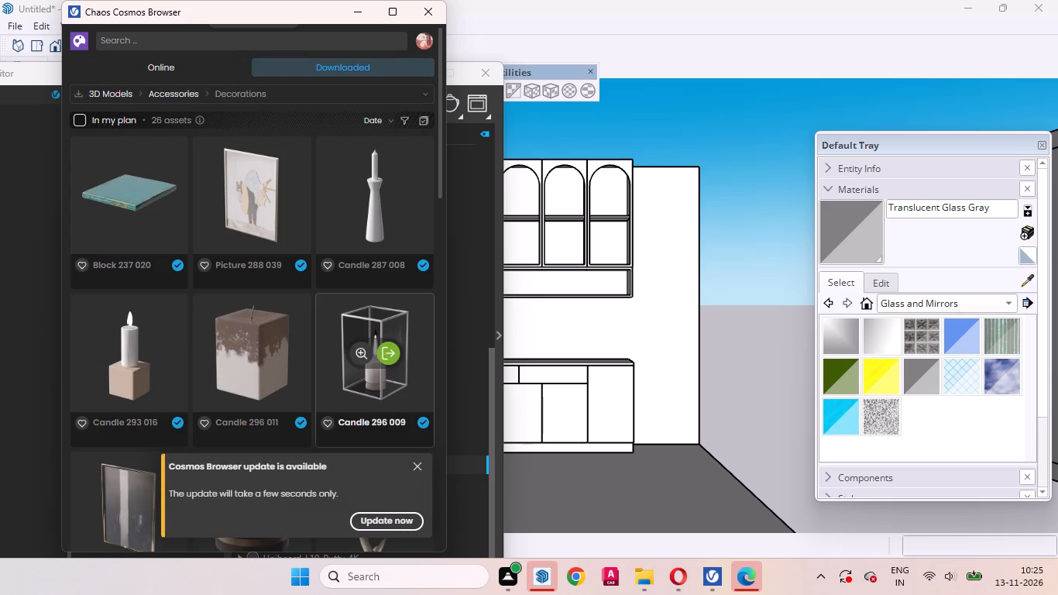
click(411, 465)
scroll(342, 259, down, 8)
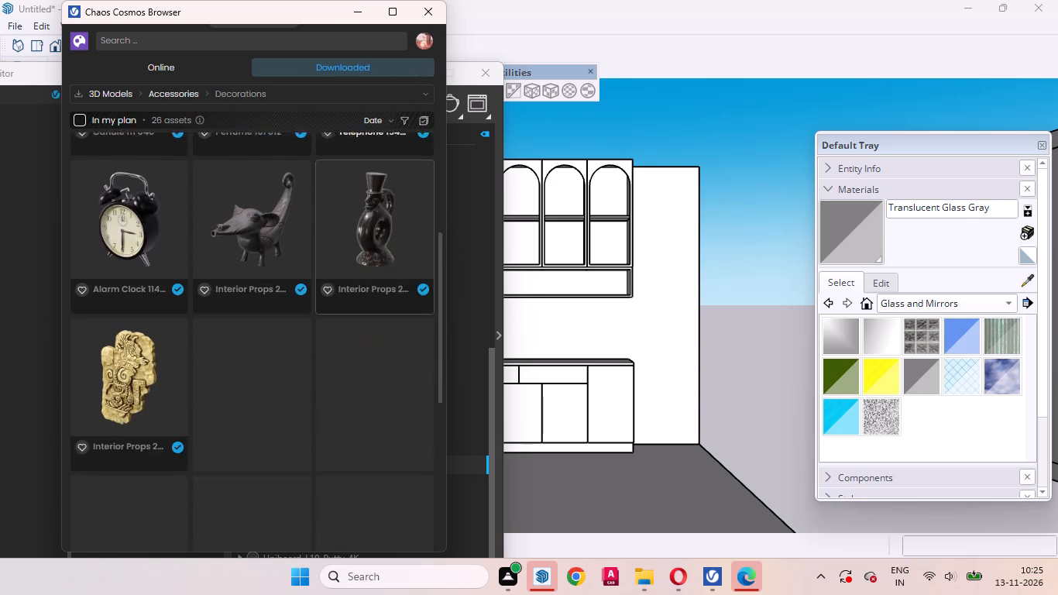
scroll(362, 243, down, 7)
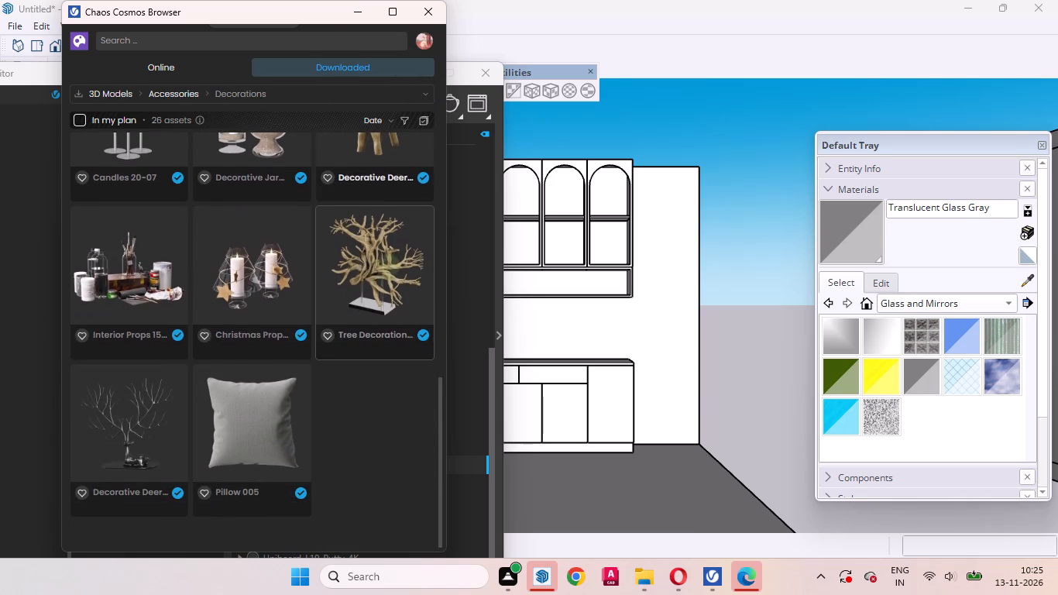
scroll(356, 243, down, 2)
scroll(335, 268, up, 20)
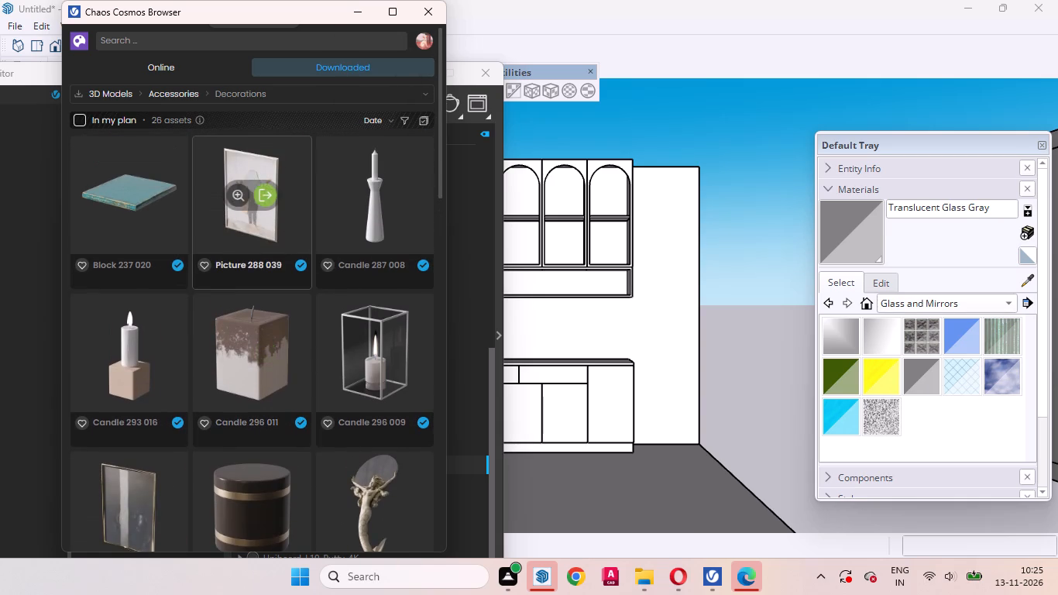
scroll(245, 167, up, 3)
click(174, 65)
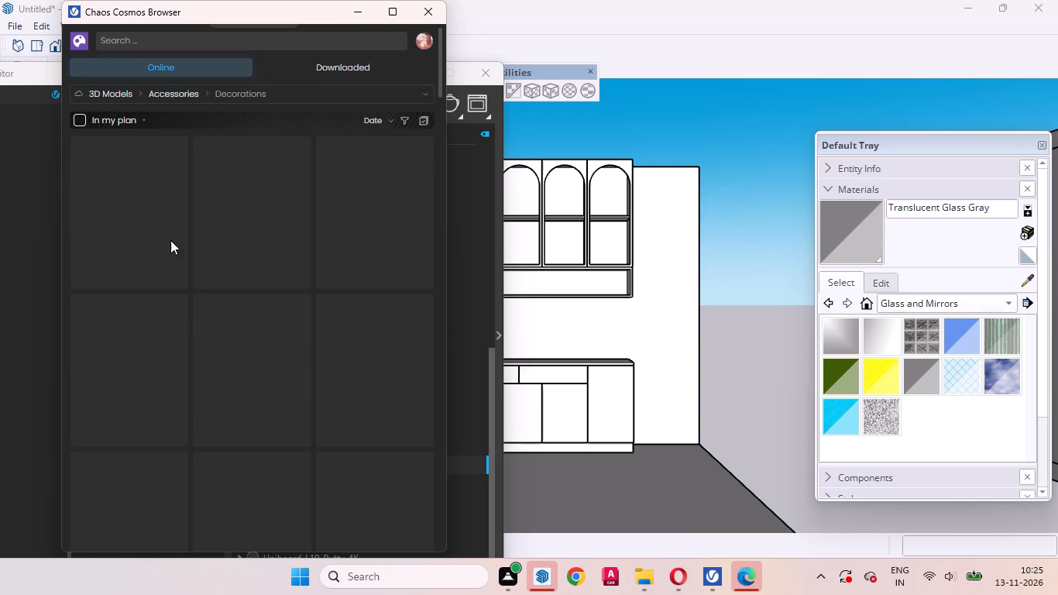
scroll(281, 250, down, 9)
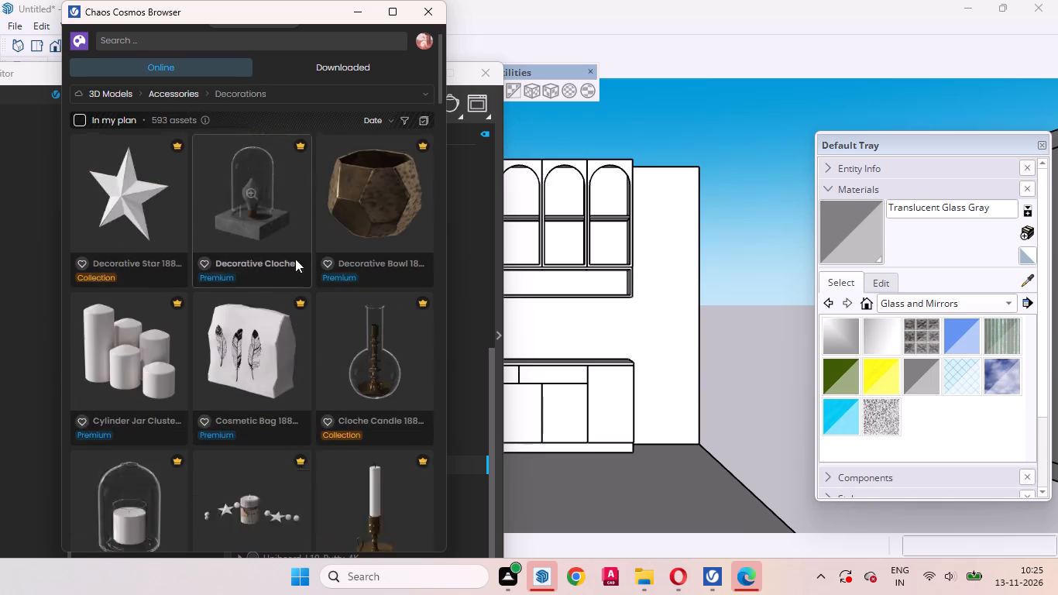
scroll(295, 259, down, 17)
scroll(291, 260, up, 7)
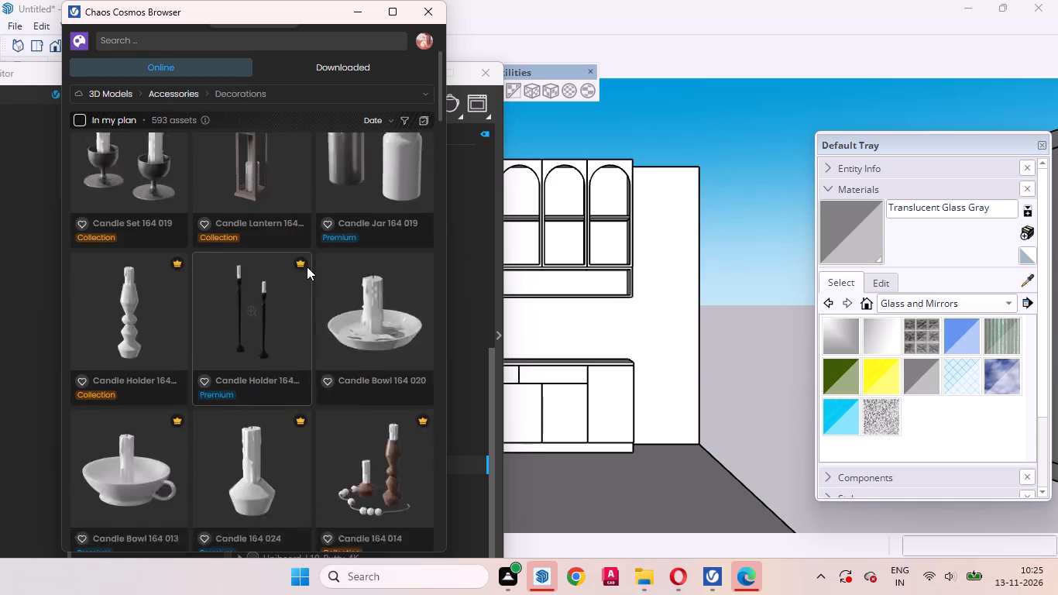
scroll(307, 267, down, 4)
Search the Cosmos library for wine and import the Wine 193 001 bottle model.
click(222, 37)
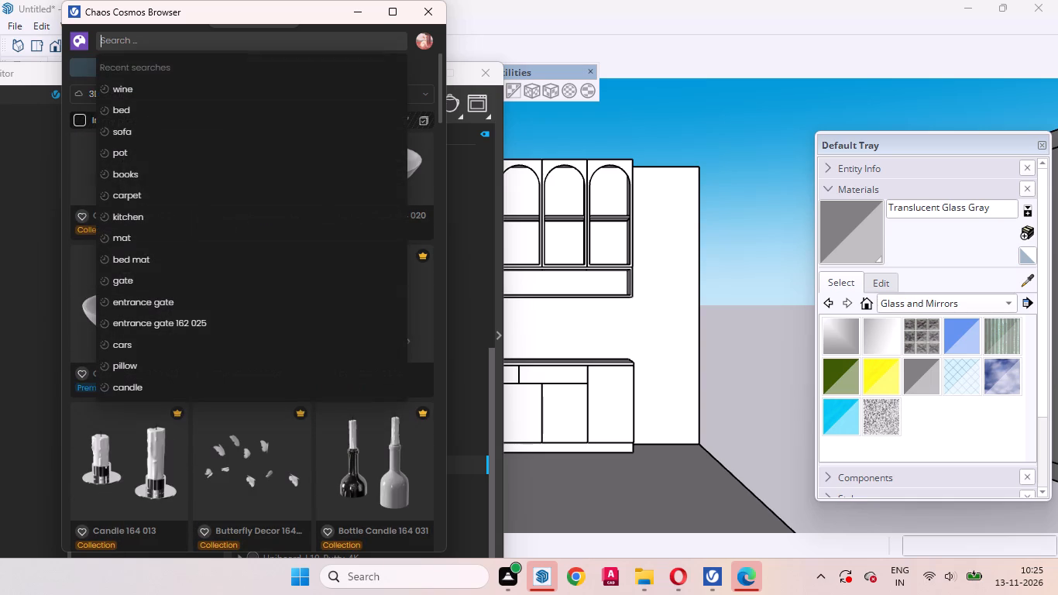
click(185, 90)
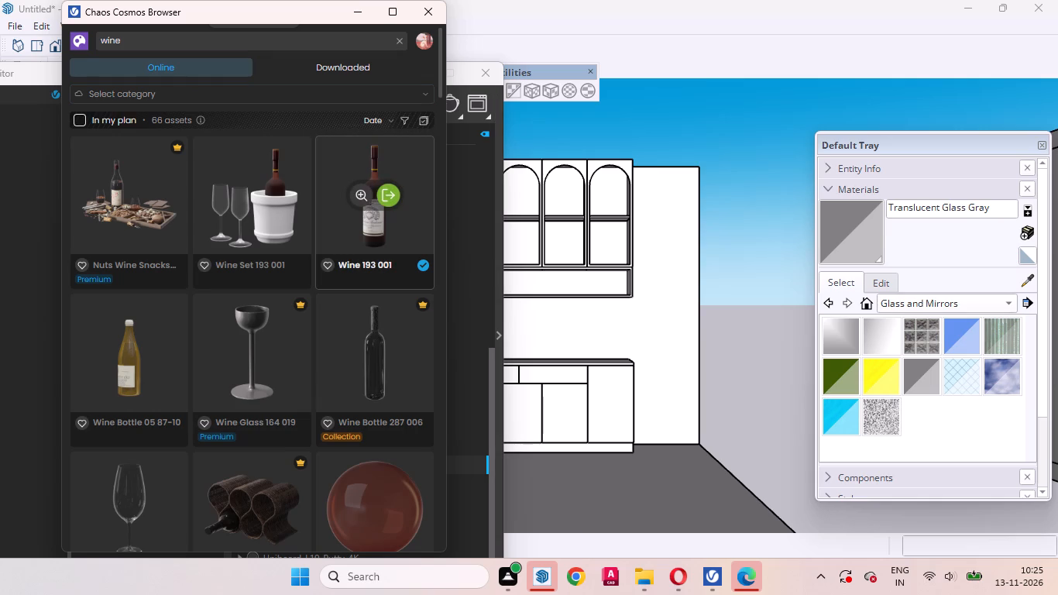
click(390, 194)
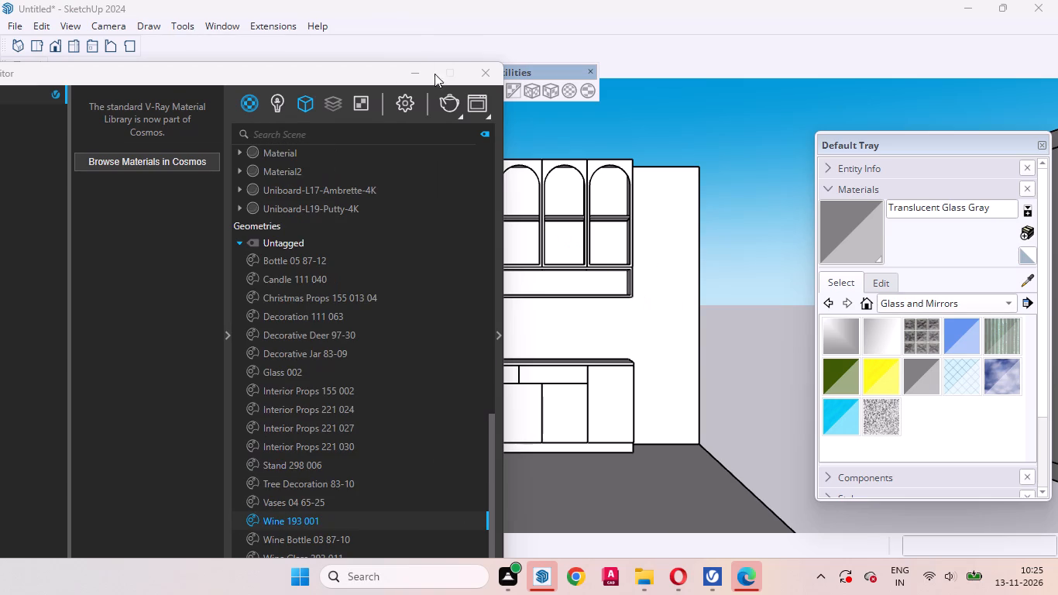
Place one wine bottle on the bottom shelf of the first open arched compartment, near its left side, and end the placement.
drag(373, 75, 81, 225)
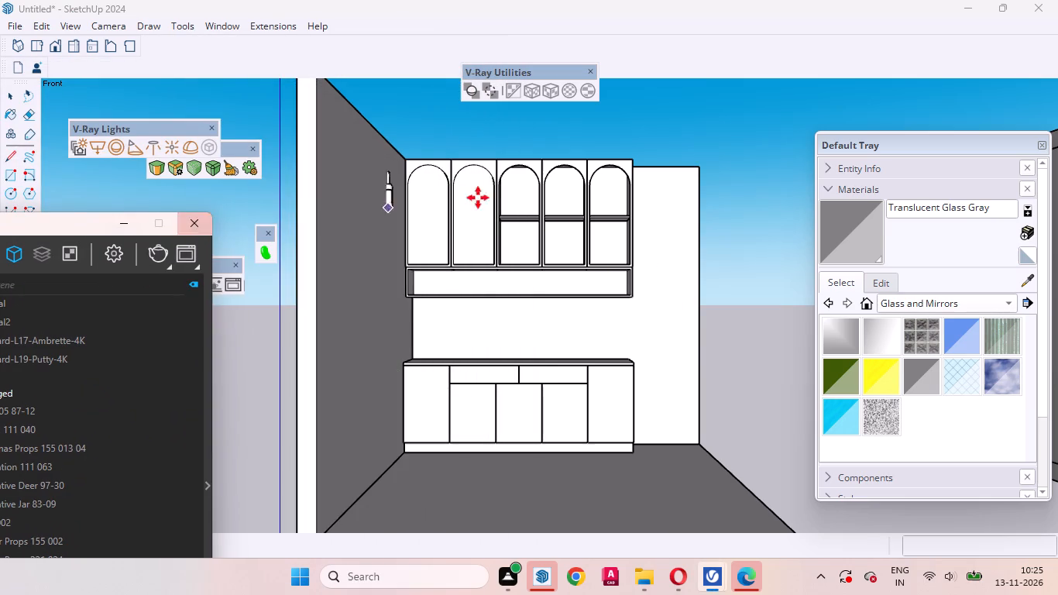
scroll(531, 187, up, 11)
scroll(511, 302, down, 5)
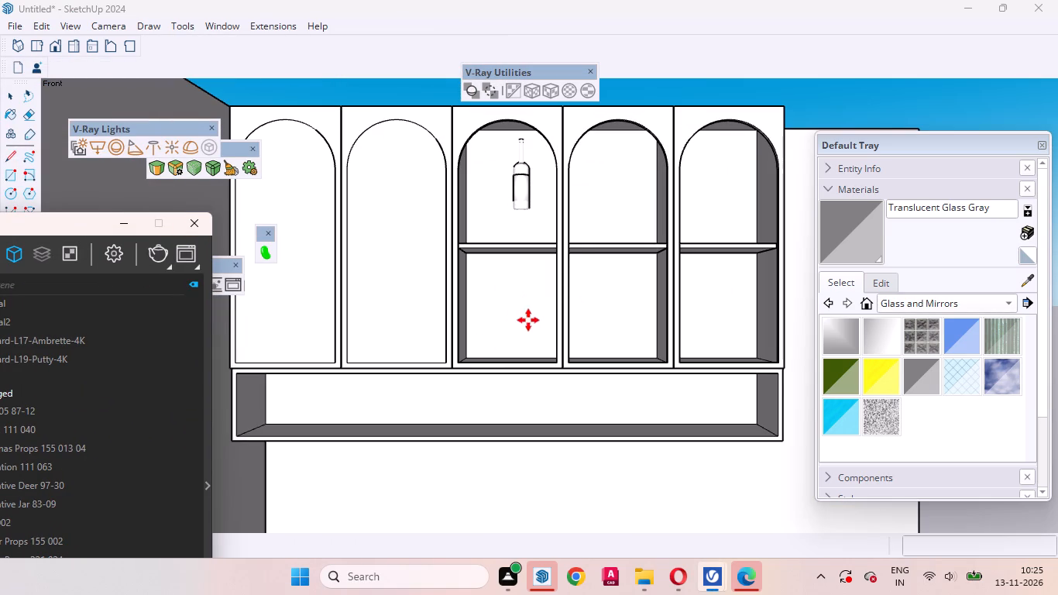
scroll(517, 332, up, 4)
middle_drag(509, 346, 497, 449)
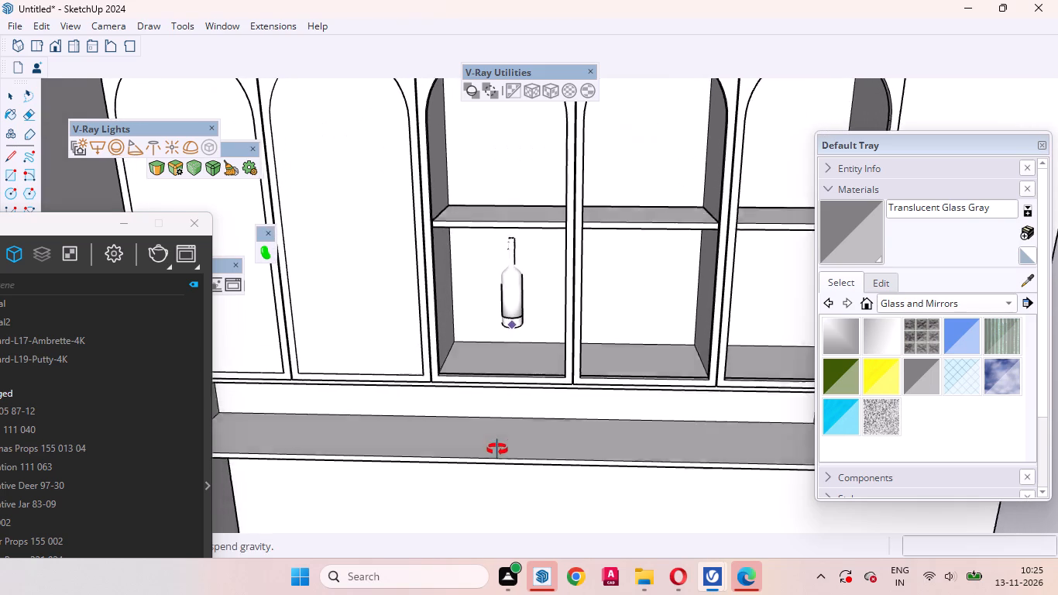
middle_drag(497, 449, 497, 452)
scroll(500, 344, up, 7)
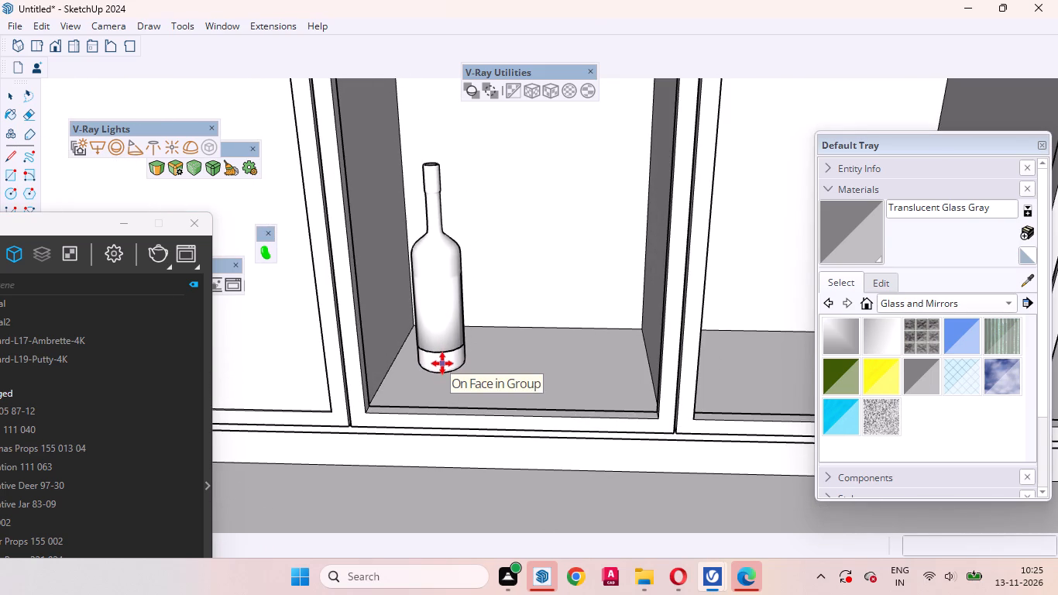
click(442, 363)
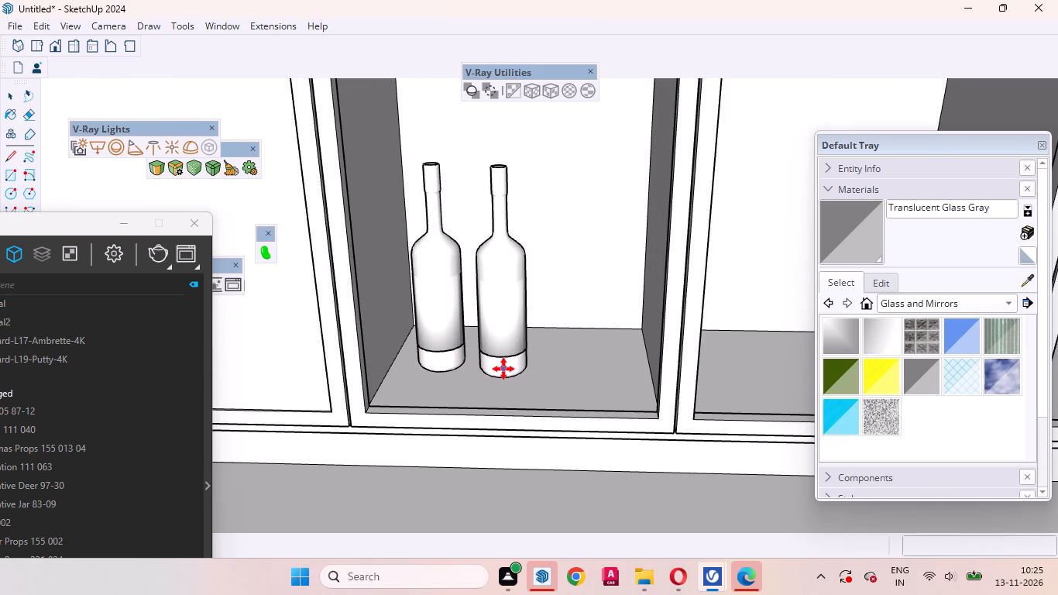
key(space)
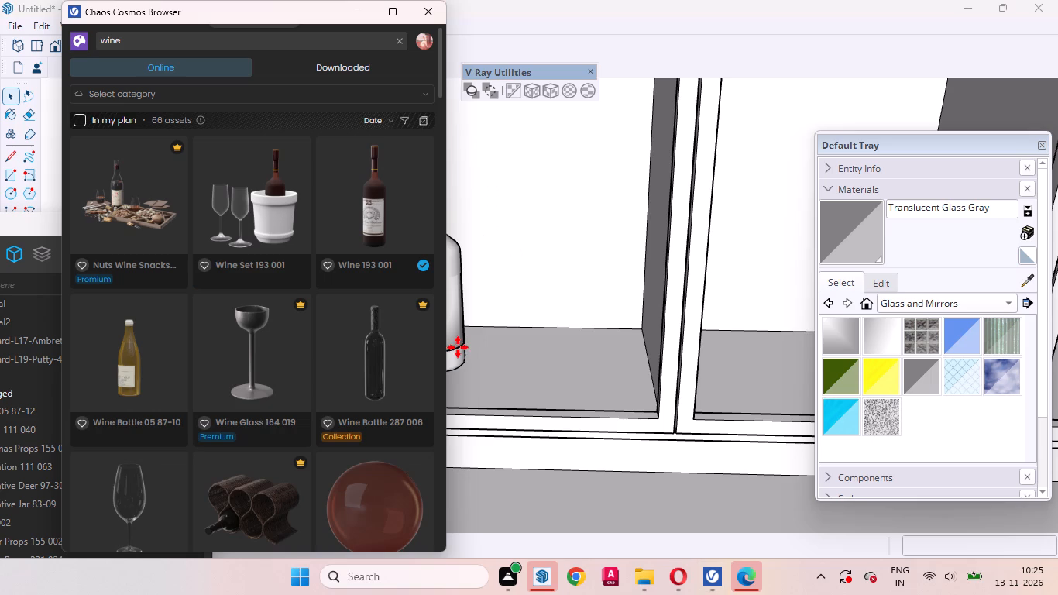
Copy the wine bottle twice along the bottom shelf of the first open compartment, making a row of three spaced about 4 7/16" apart.
drag(308, 16, 194, 157)
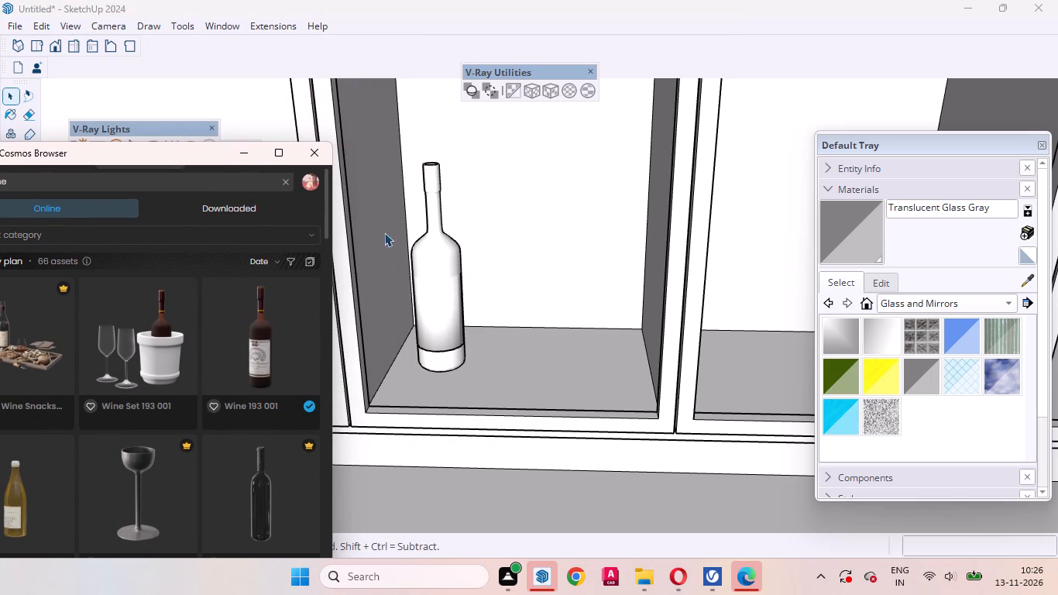
click(432, 285)
key(m)
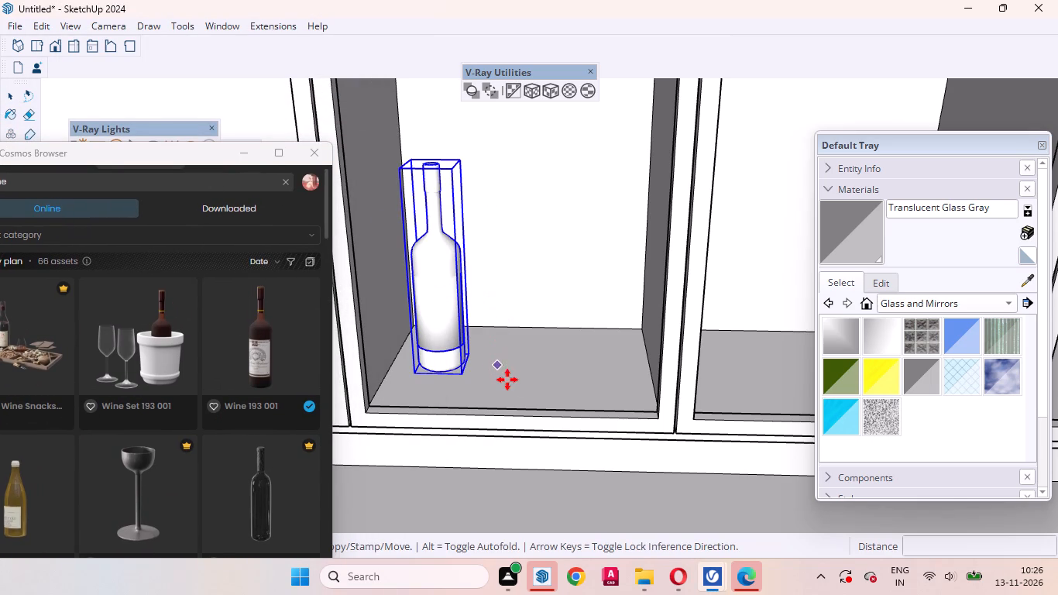
click(437, 388)
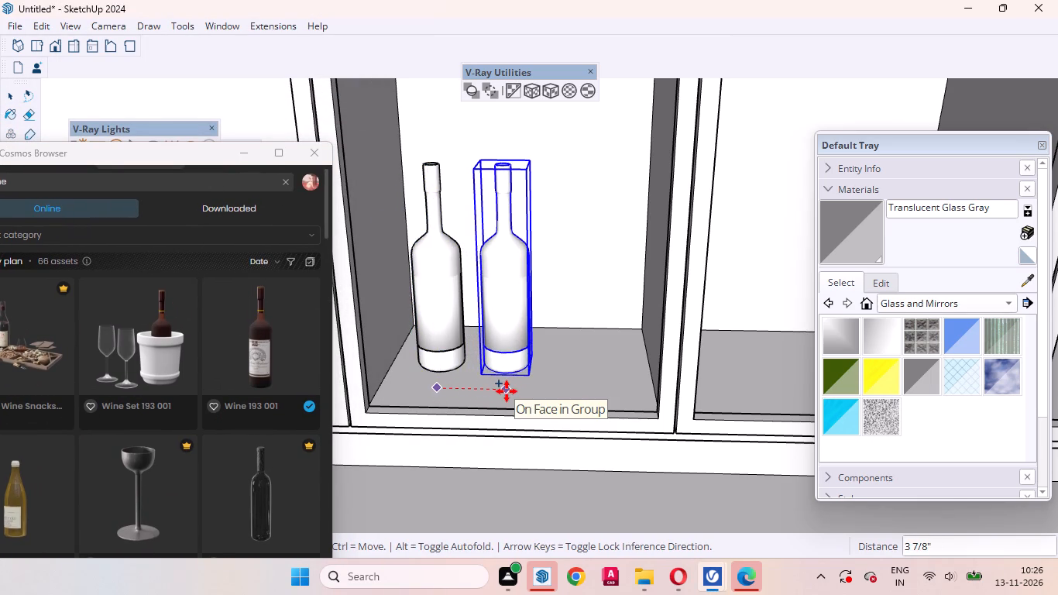
click(516, 391)
click(516, 391)
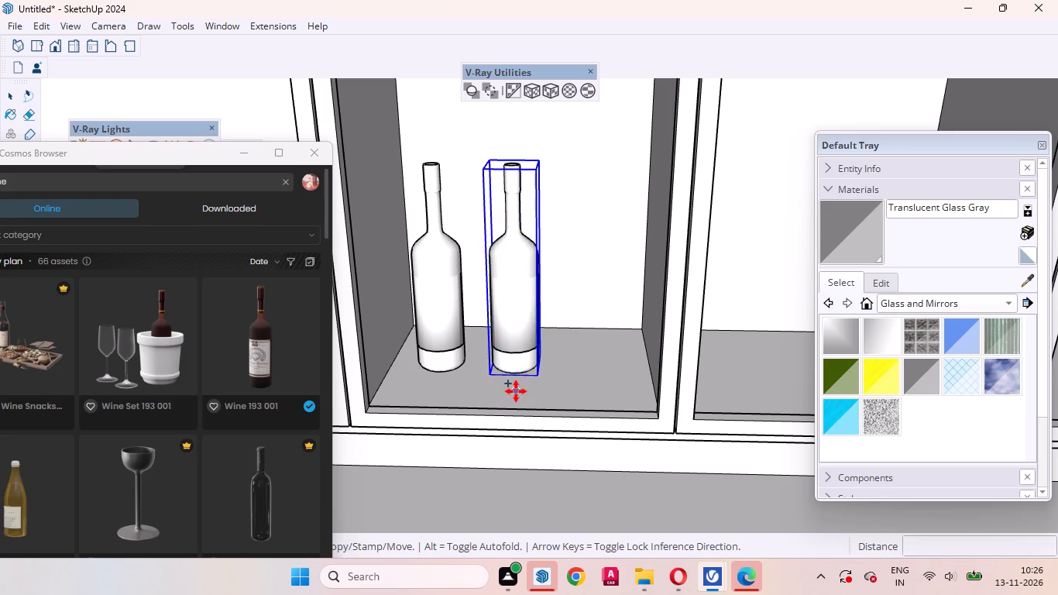
click(597, 399)
key(space)
Find Wine Bottle 01 87-10 among the Cosmos wine results, download it and import it into the model.
scroll(557, 291, down, 14)
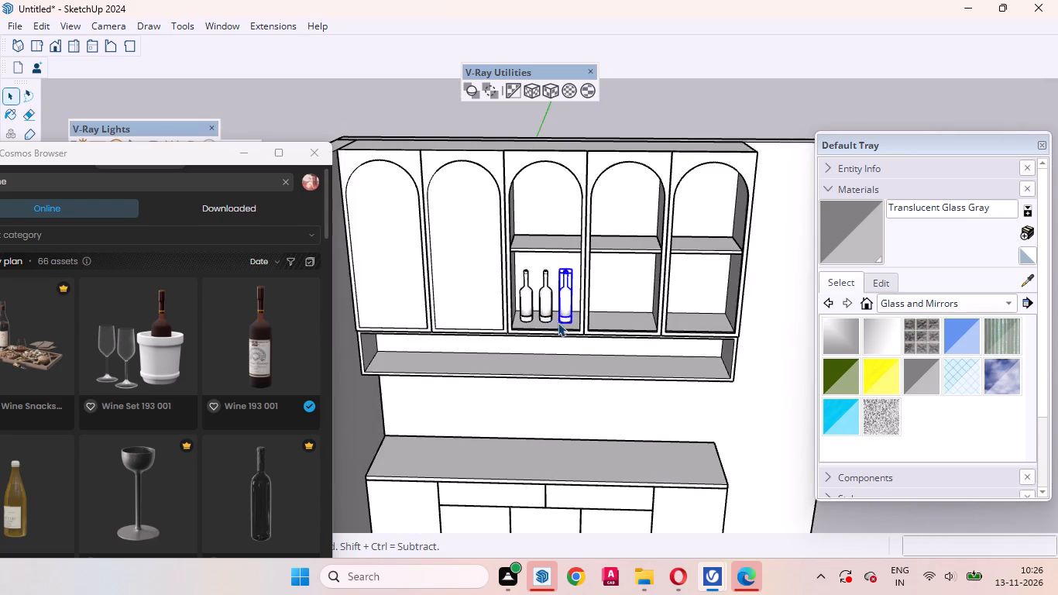
middle_drag(558, 323, 546, 253)
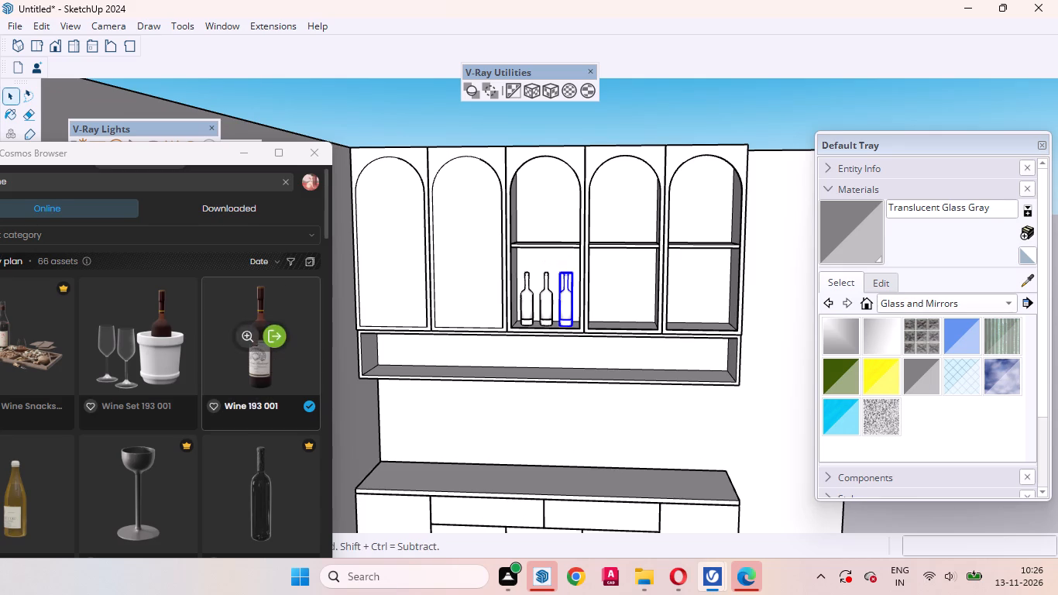
drag(184, 155, 291, 61)
scroll(286, 275, up, 3)
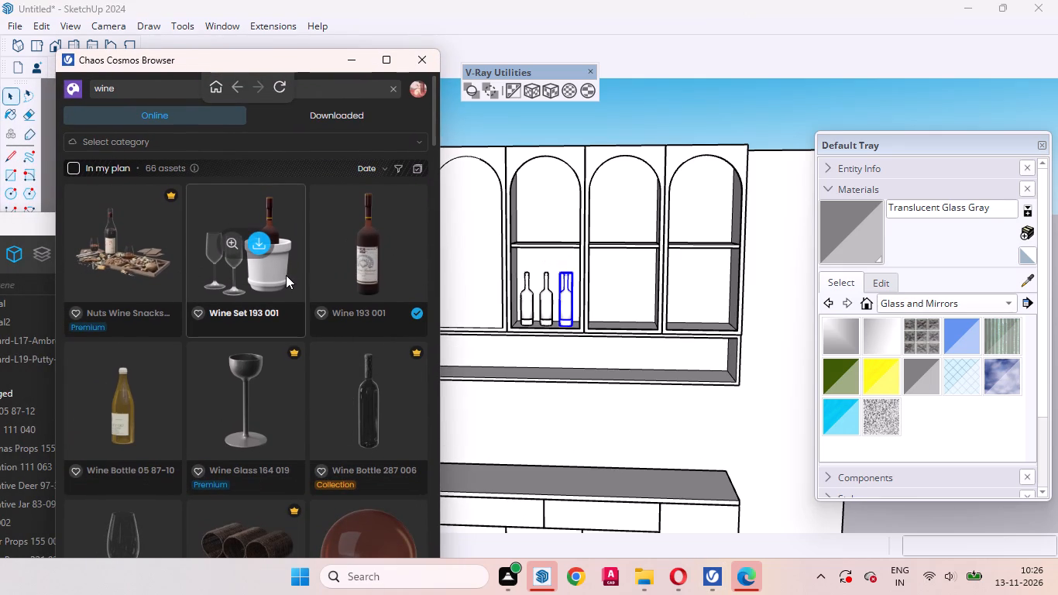
scroll(290, 201, up, 2)
scroll(298, 238, down, 2)
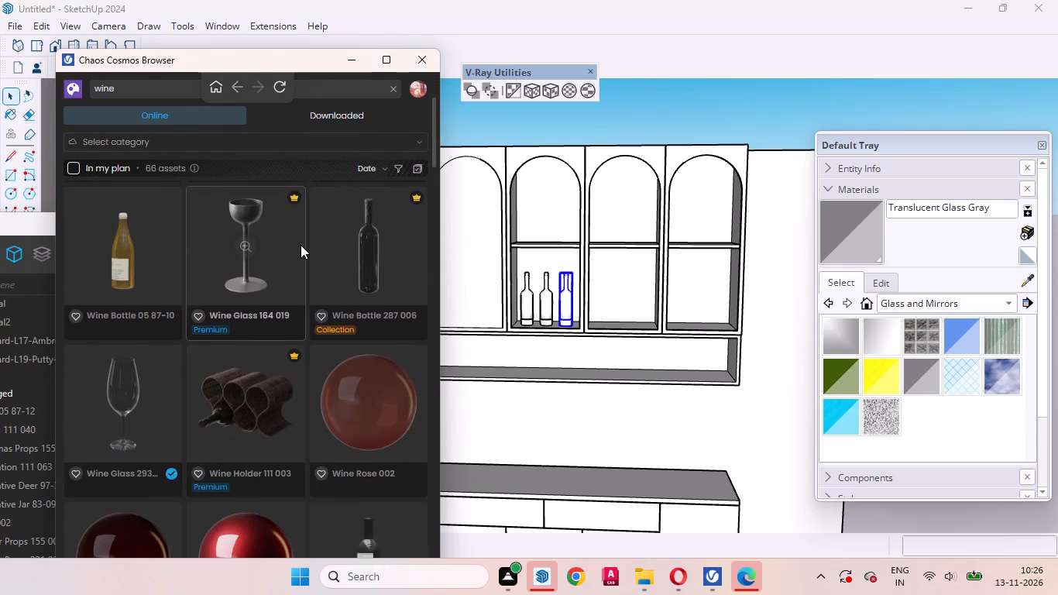
scroll(301, 245, down, 3)
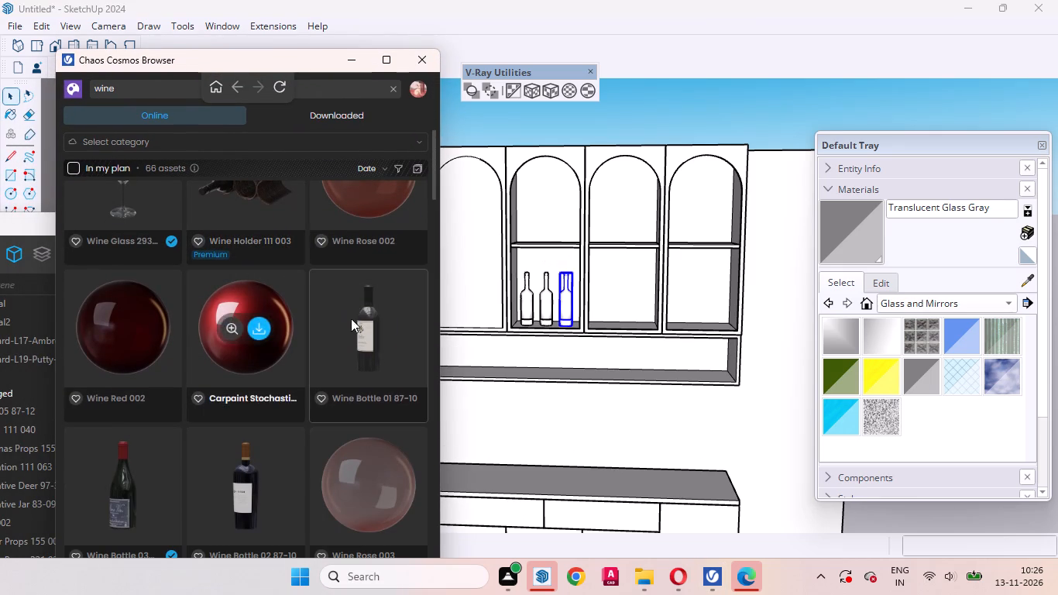
click(384, 327)
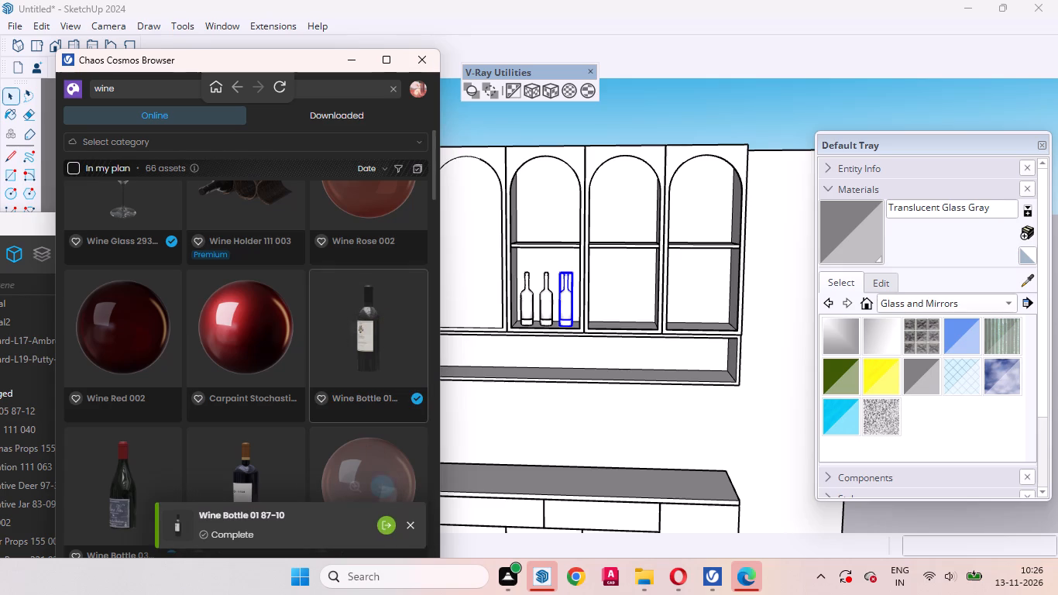
click(383, 325)
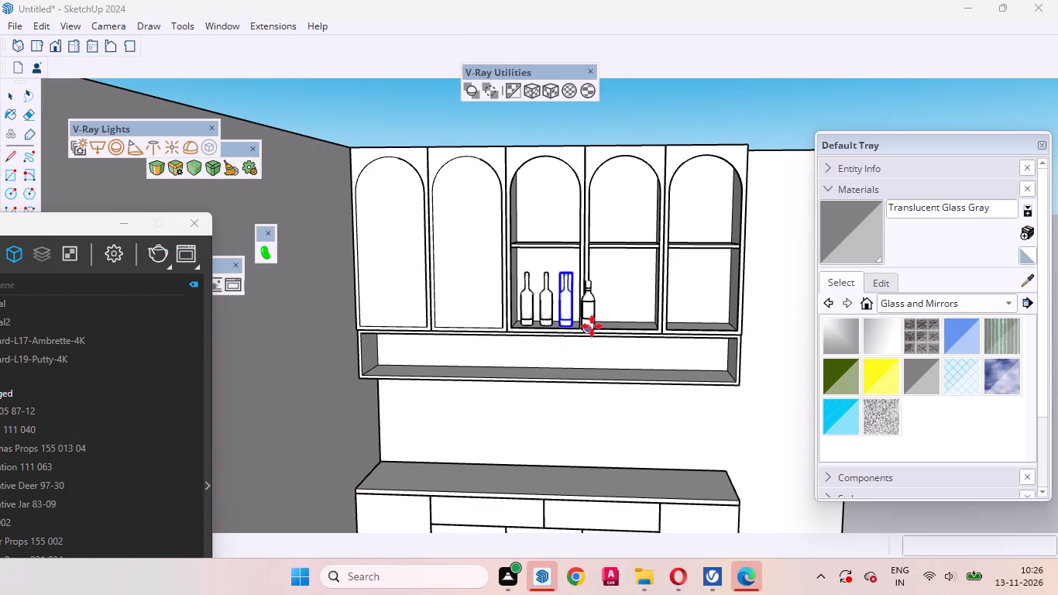
Place one Wine Bottle 01 on the bottom shelf of the second open compartment, near its left side, and end the placement.
scroll(593, 326, up, 7)
middle_drag(635, 336, 626, 468)
scroll(593, 328, up, 2)
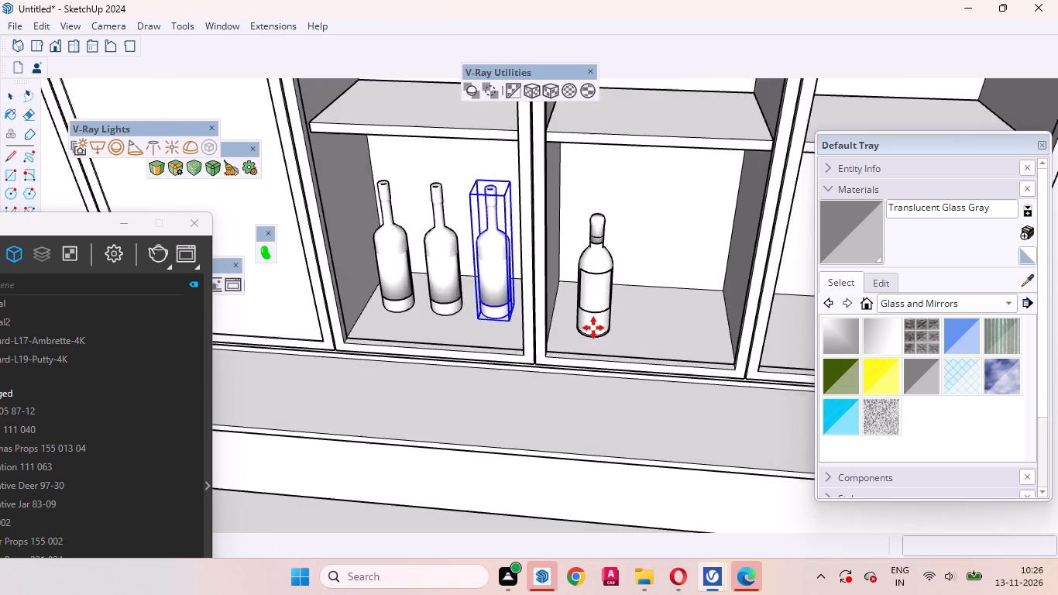
scroll(593, 328, up, 2)
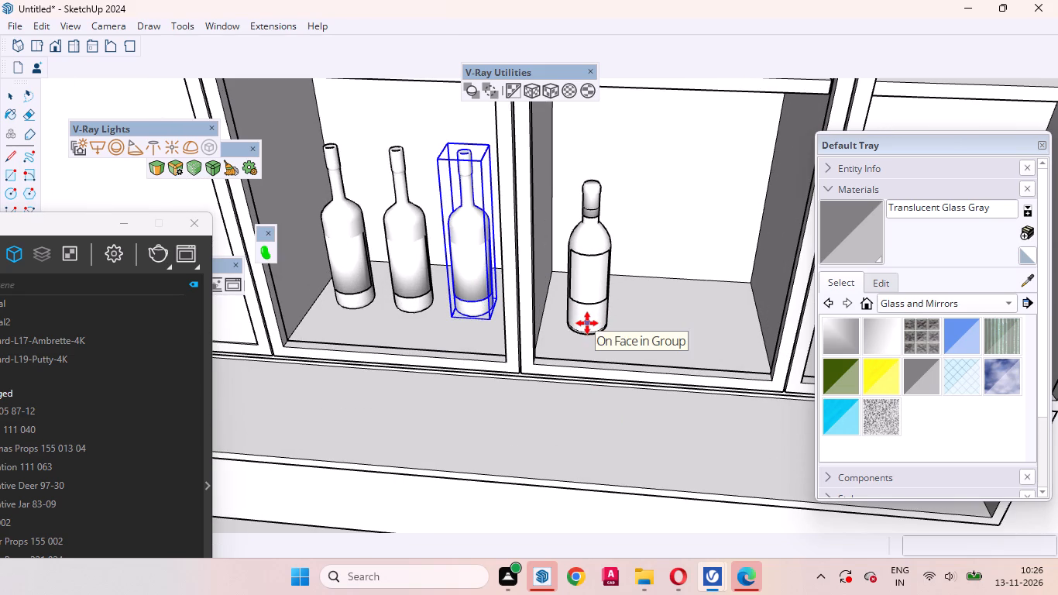
click(584, 322)
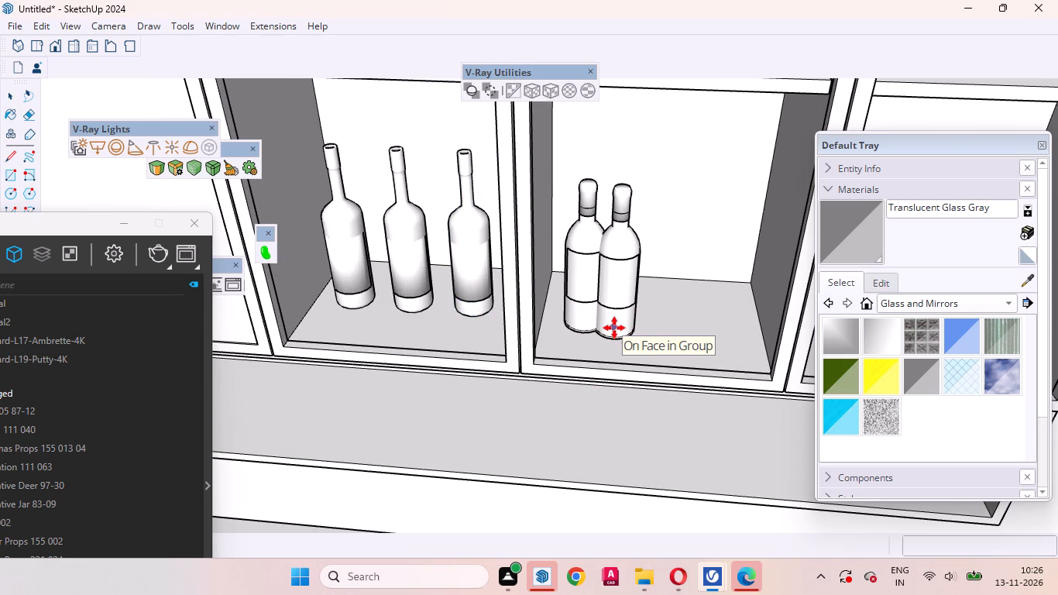
key(space)
Copy the Wine Bottle 01 along its shelf, first about 4 1/8" and then about 5 3/8" further, making a row of three.
click(599, 307)
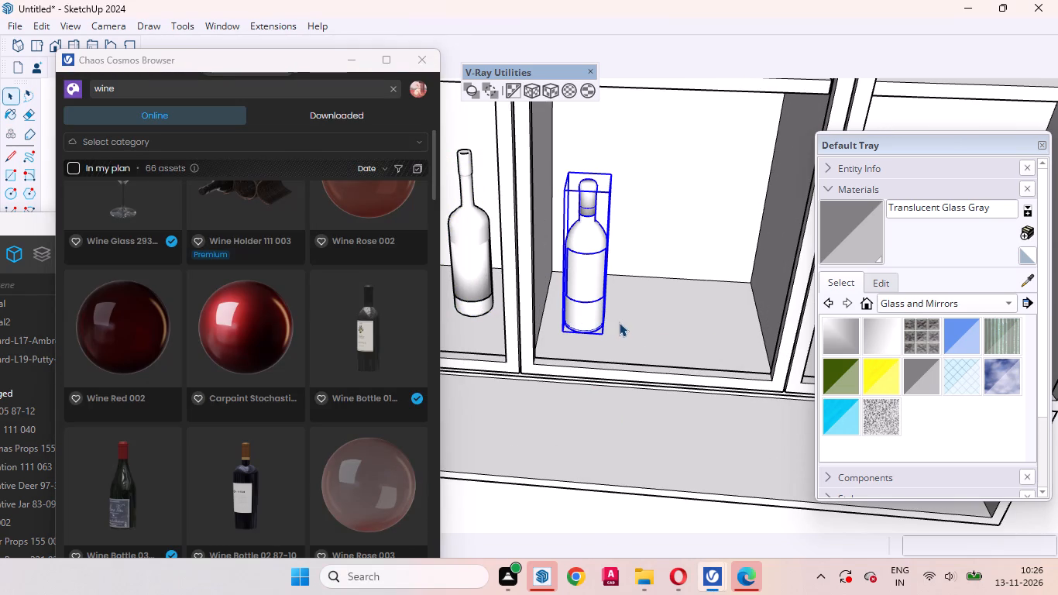
key(m)
click(579, 346)
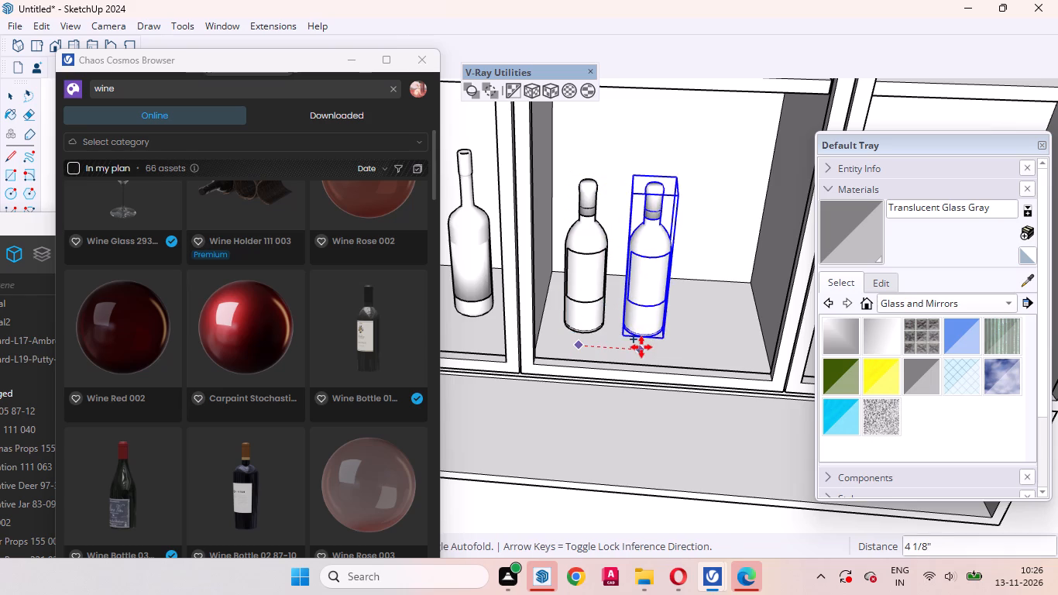
click(642, 349)
click(642, 349)
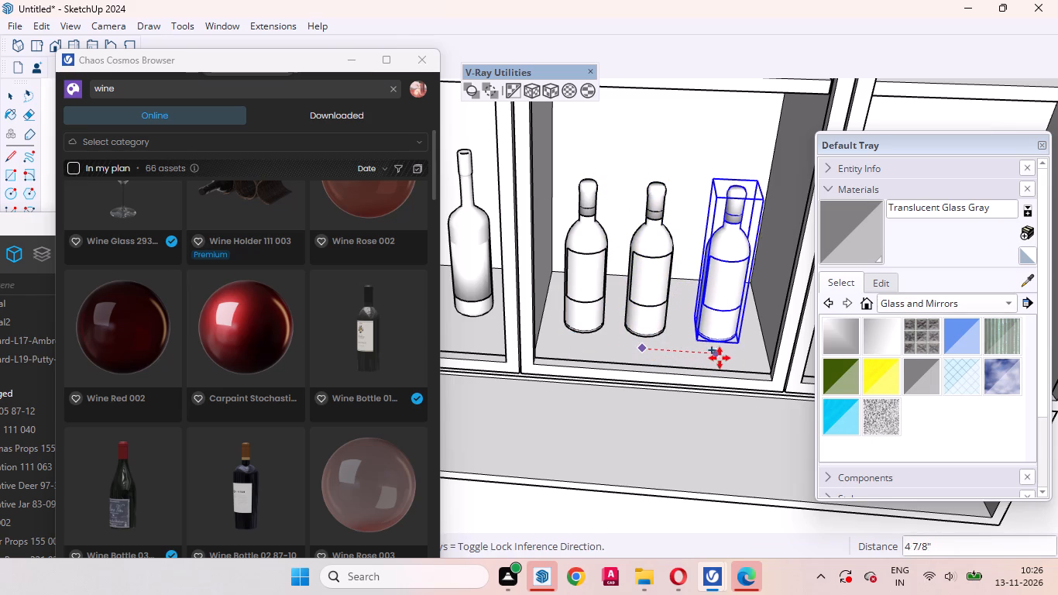
click(724, 358)
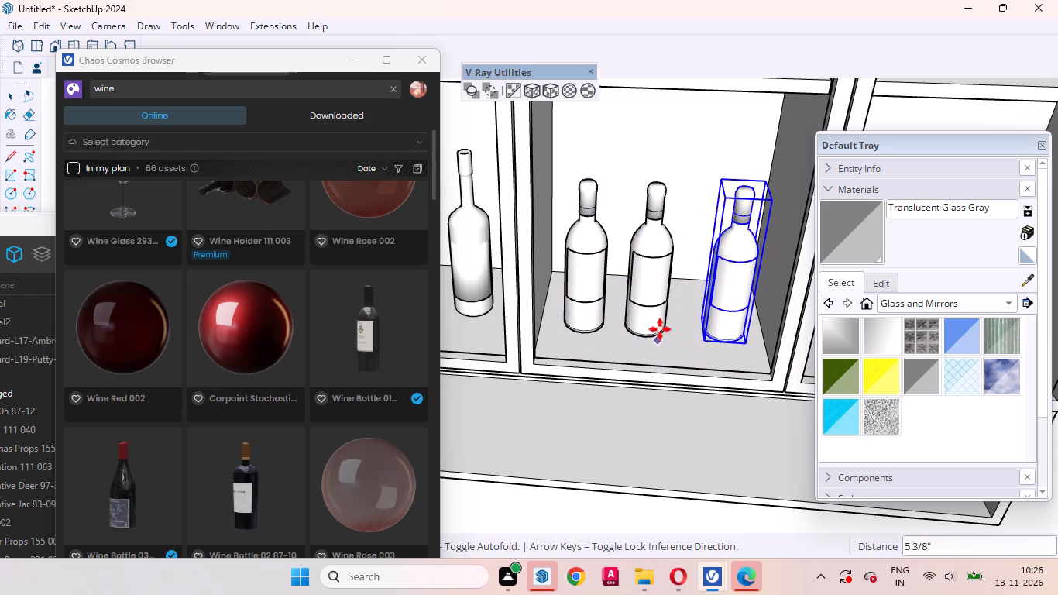
key(space)
Move the middle bottle in the second open compartment about 1/2" to the right to even out the row's spacing.
click(657, 315)
scroll(665, 355, up, 2)
key(m)
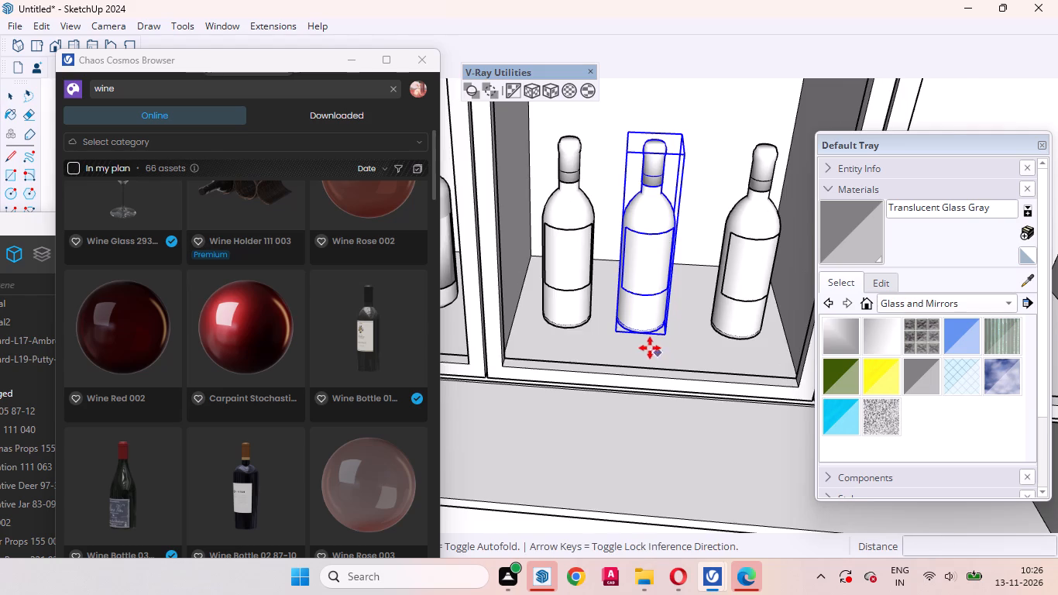
scroll(649, 348, up, 3)
click(634, 348)
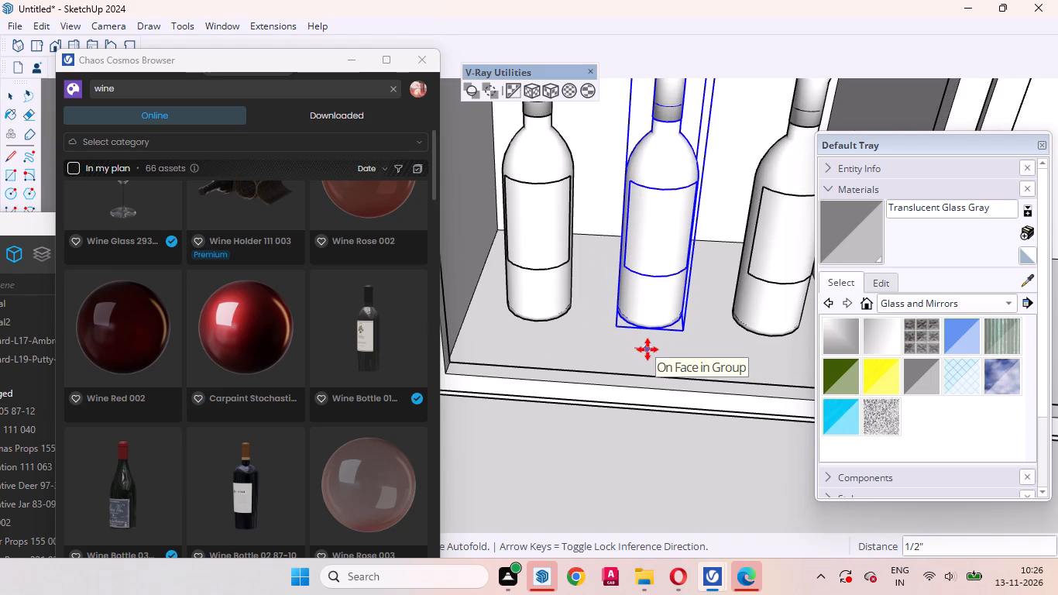
click(650, 349)
key(space)
Browse the Cosmos wine results for another bottle design and import the downloaded Wine Bottle 03 model.
scroll(623, 320, down, 8)
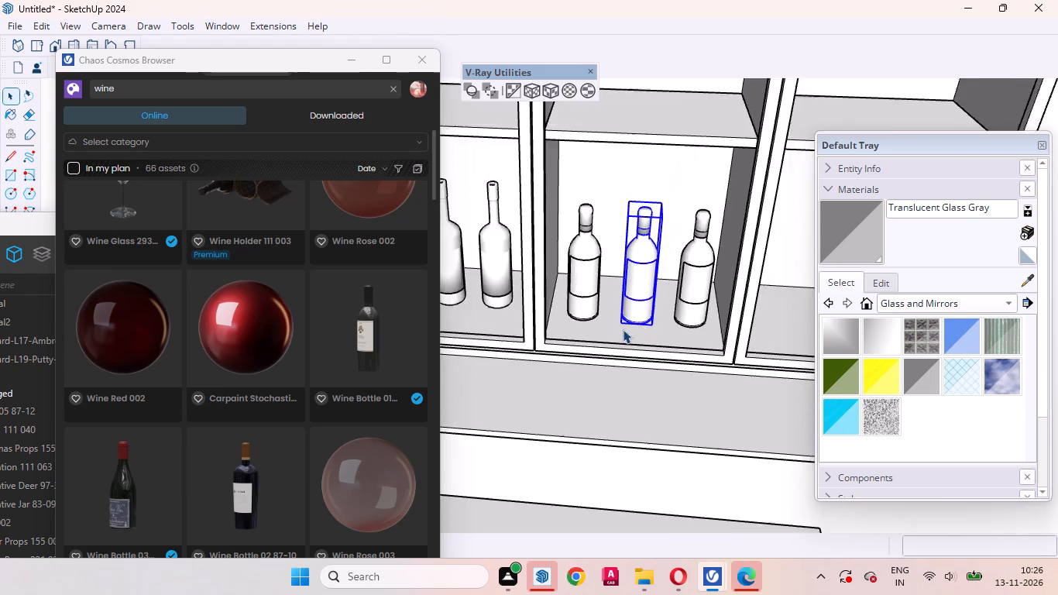
scroll(623, 329, down, 16)
click(637, 191)
scroll(622, 321, up, 3)
middle_drag(624, 356, 670, 221)
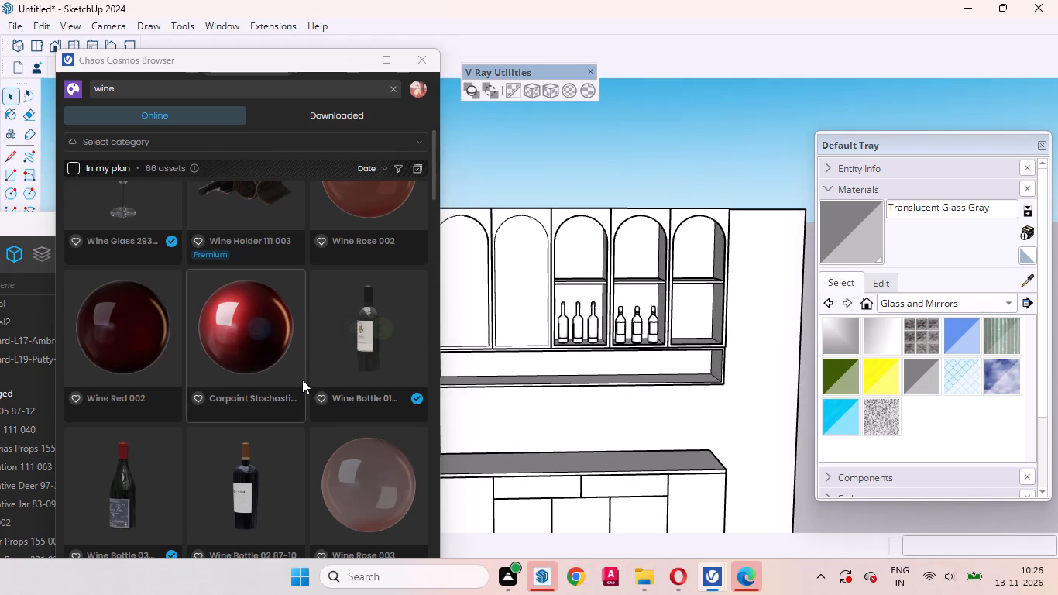
scroll(302, 381, down, 9)
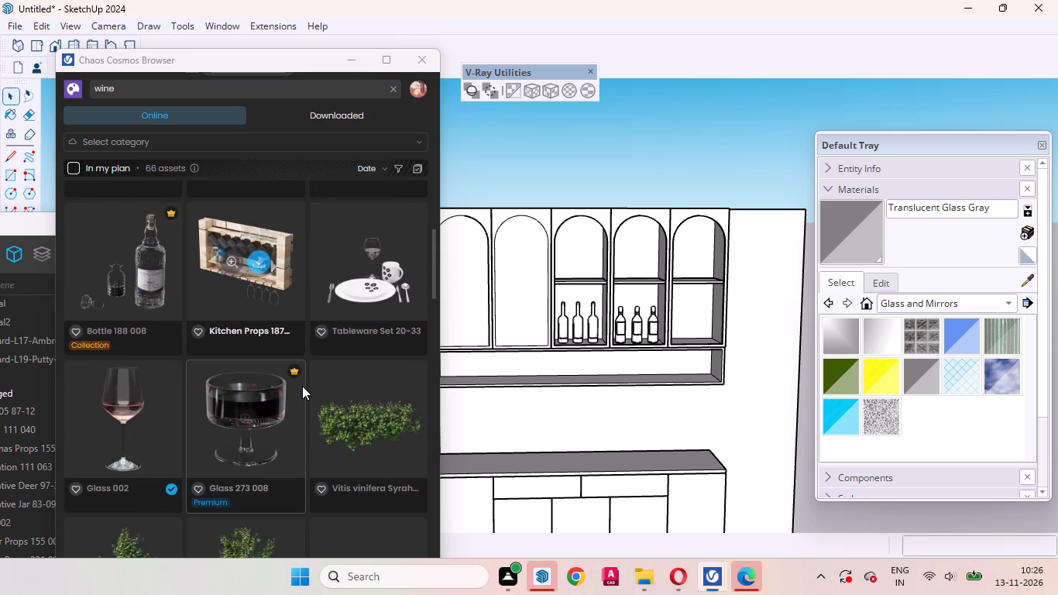
scroll(257, 408, up, 5)
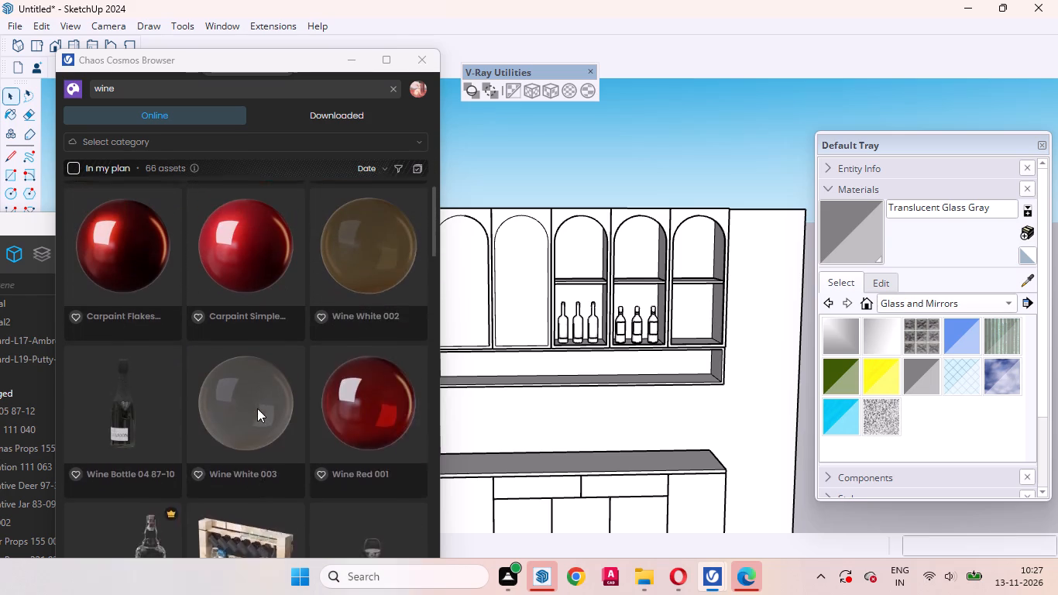
scroll(238, 414, down, 1)
scroll(250, 416, up, 4)
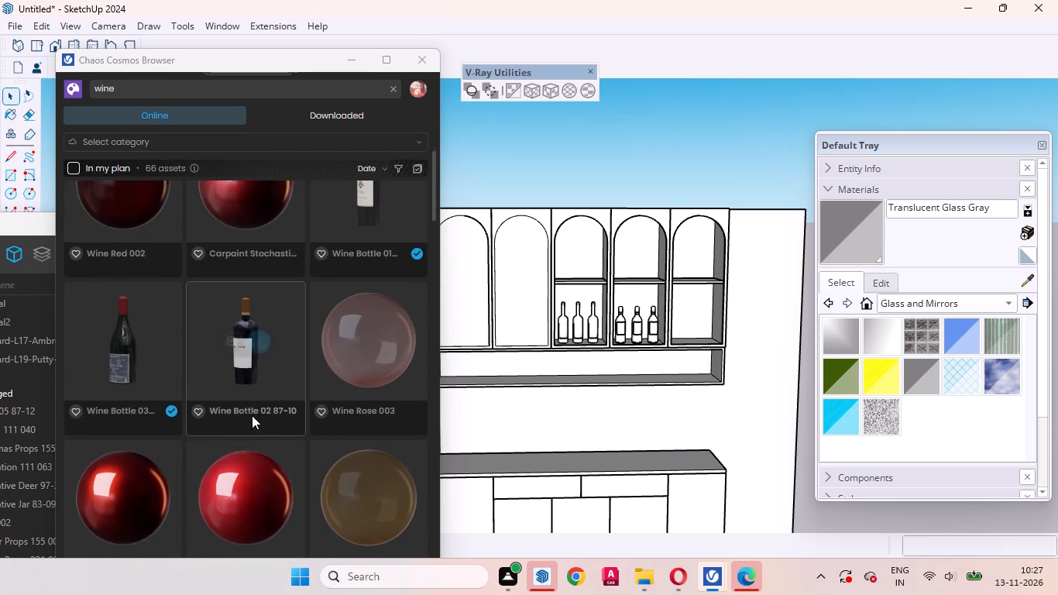
scroll(252, 415, up, 2)
scroll(260, 404, down, 4)
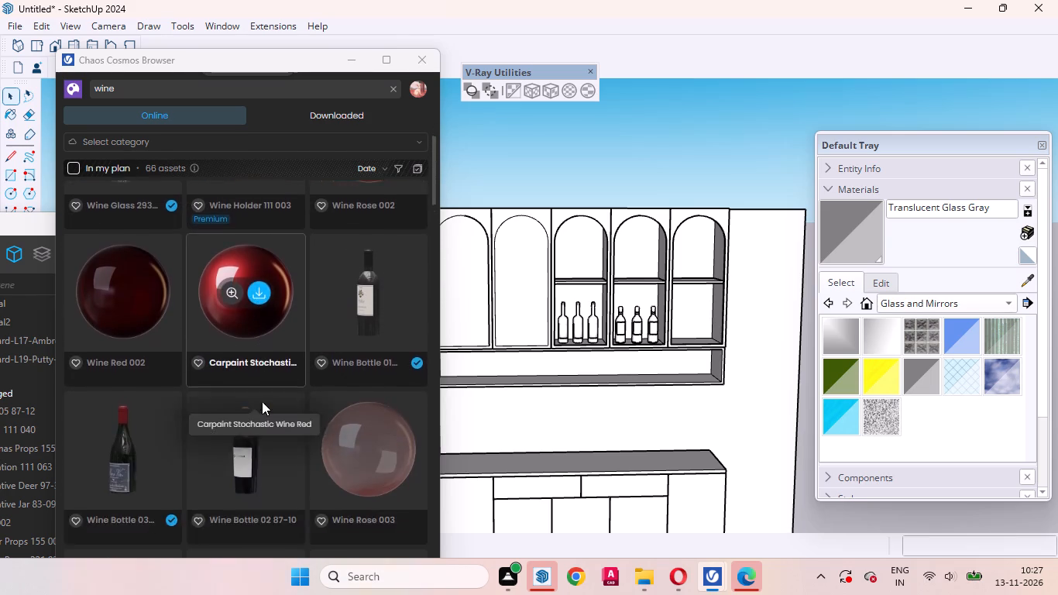
click(137, 255)
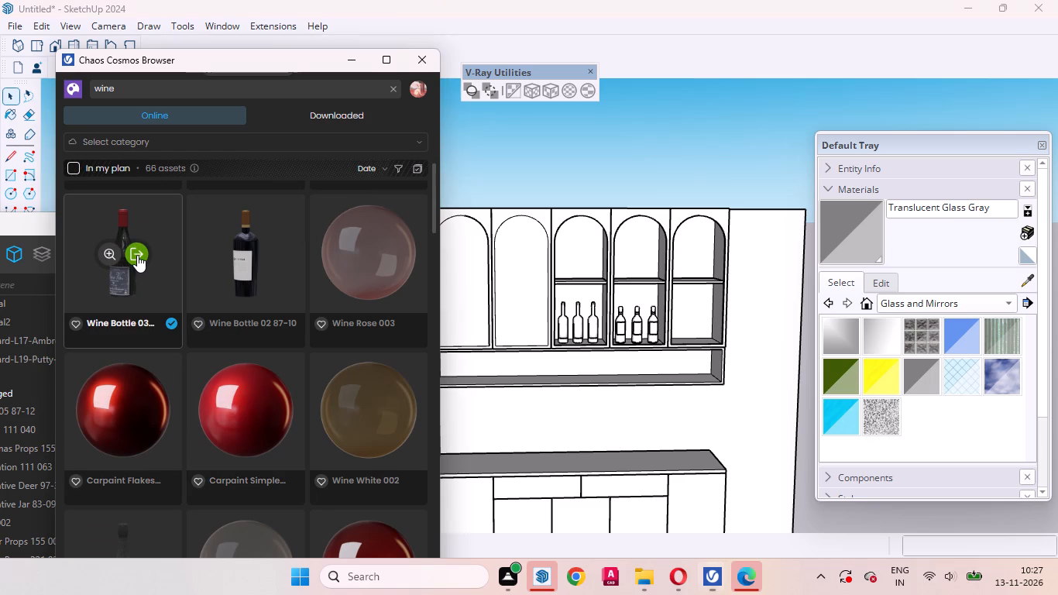
Place one Wine Bottle 03 on the bottom shelf of the third open compartment, near its left side, and end the placement.
scroll(685, 357, up, 4)
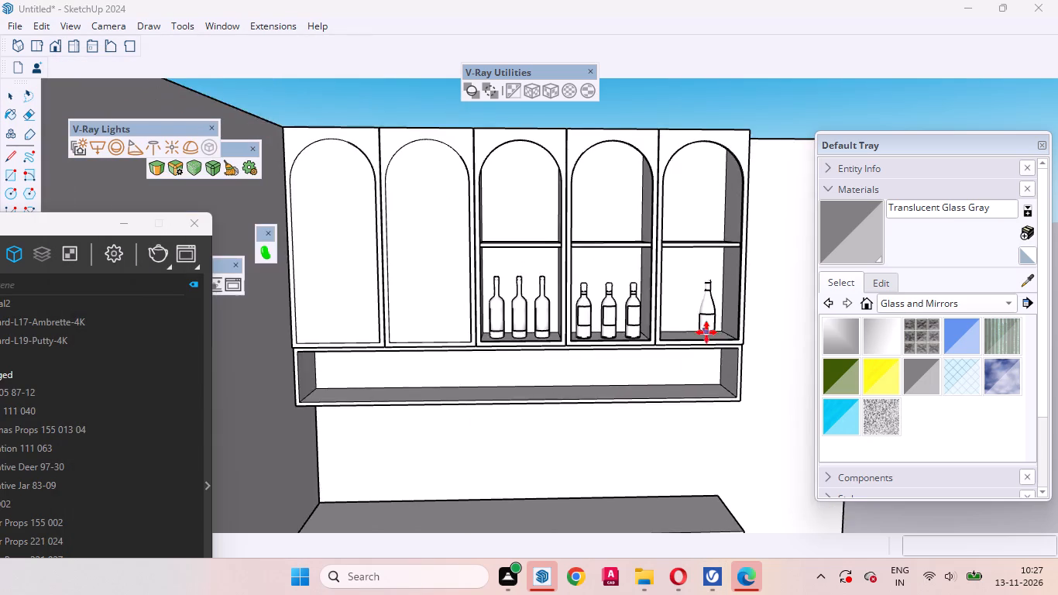
scroll(706, 332, up, 8)
middle_drag(668, 363, 581, 518)
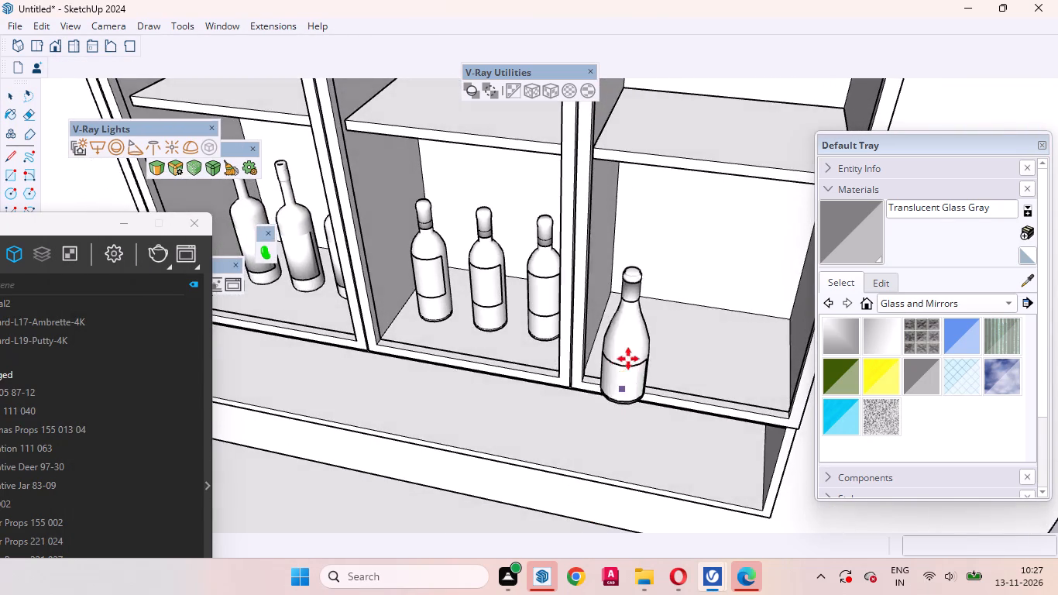
scroll(637, 351, up, 4)
click(633, 339)
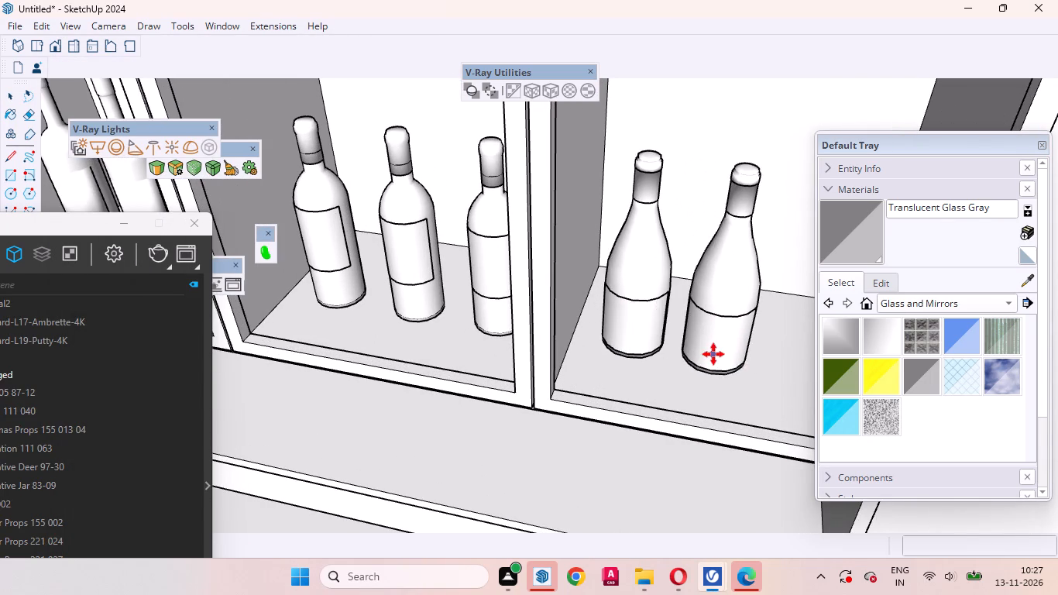
key(space)
Copy the Wine Bottle 03 along its shelf, first about 4 7/16" and then about 4 7/8" further, making a row of three.
scroll(455, 366, down, 5)
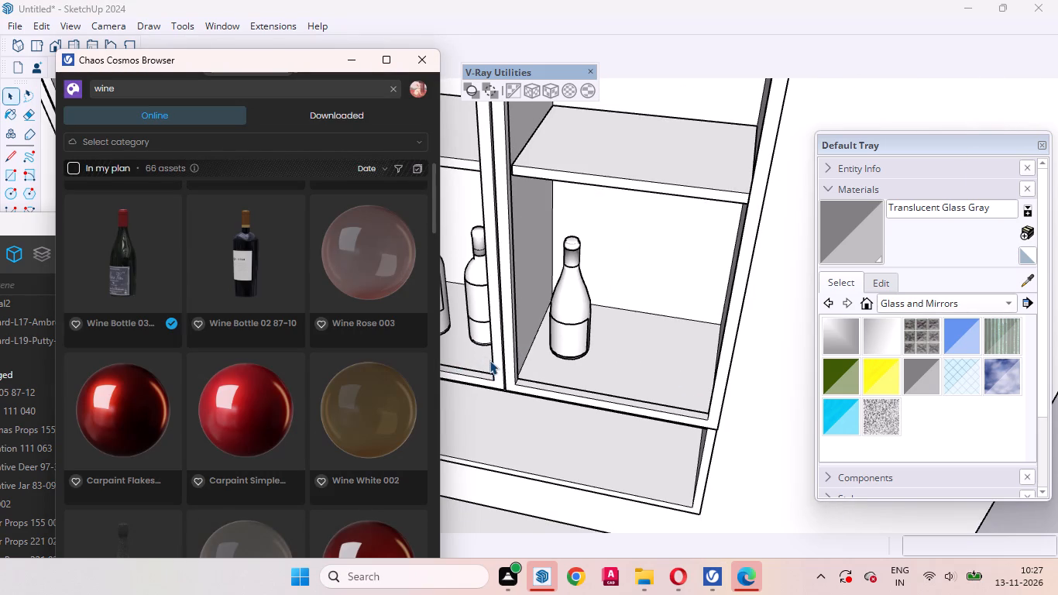
scroll(554, 344, up, 4)
middle_drag(550, 321, 666, 283)
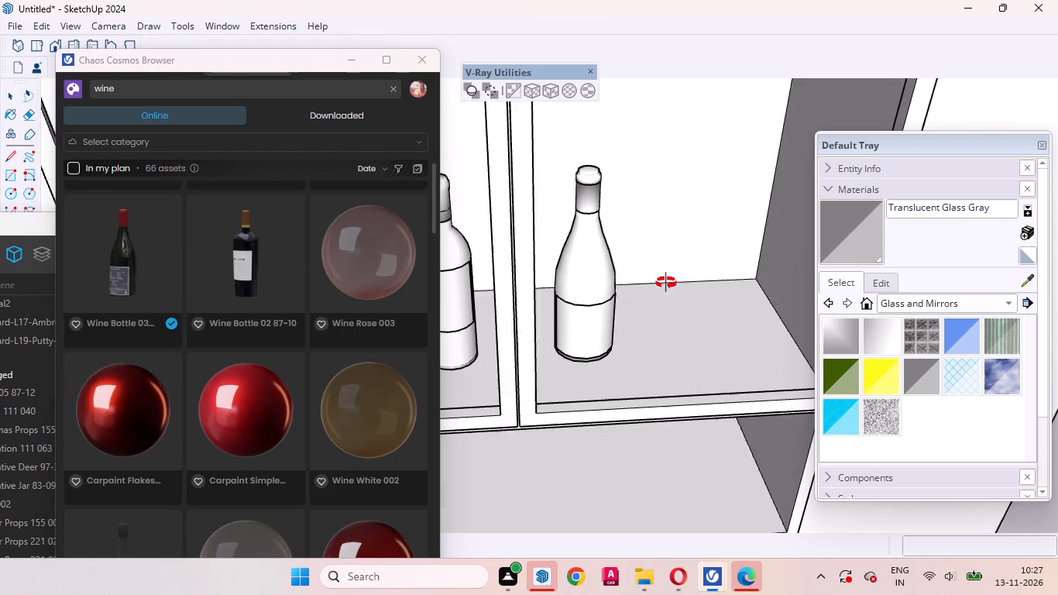
middle_drag(666, 283, 666, 282)
click(593, 302)
scroll(630, 322, up, 3)
middle_drag(622, 344, 593, 329)
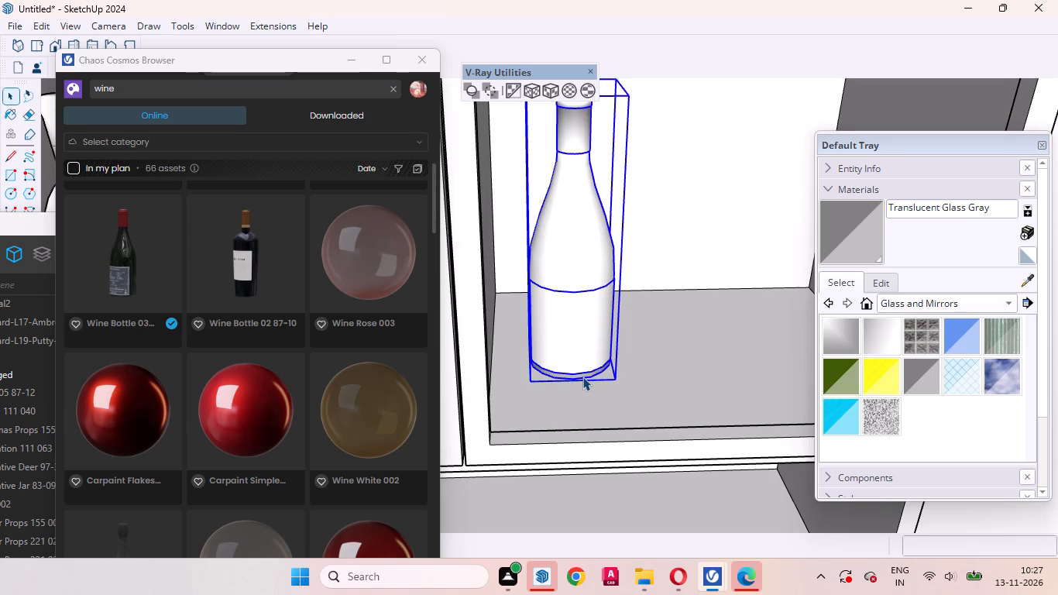
key(m)
click(561, 397)
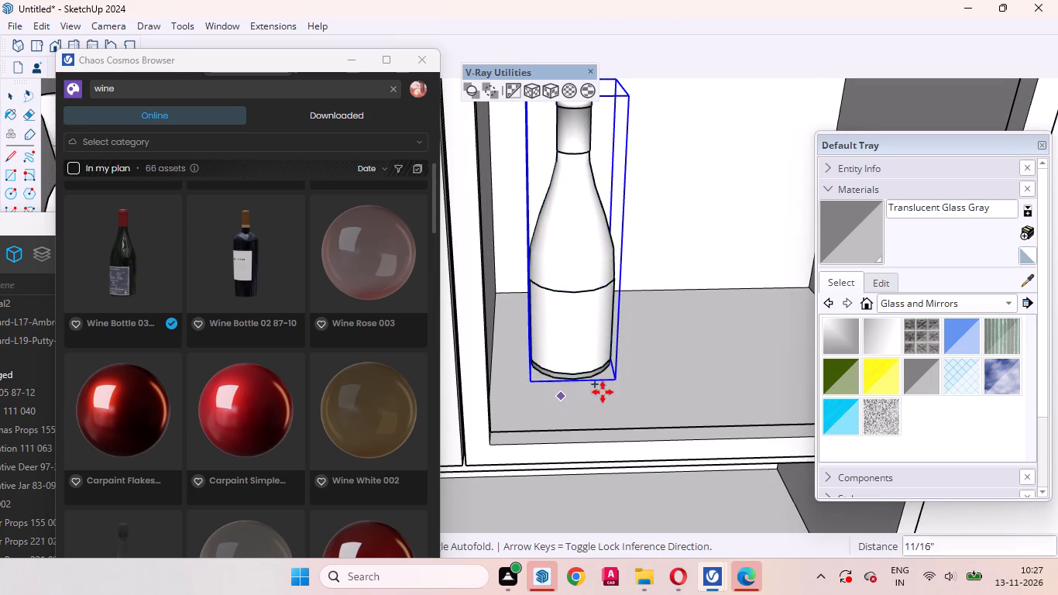
scroll(544, 391, down, 6)
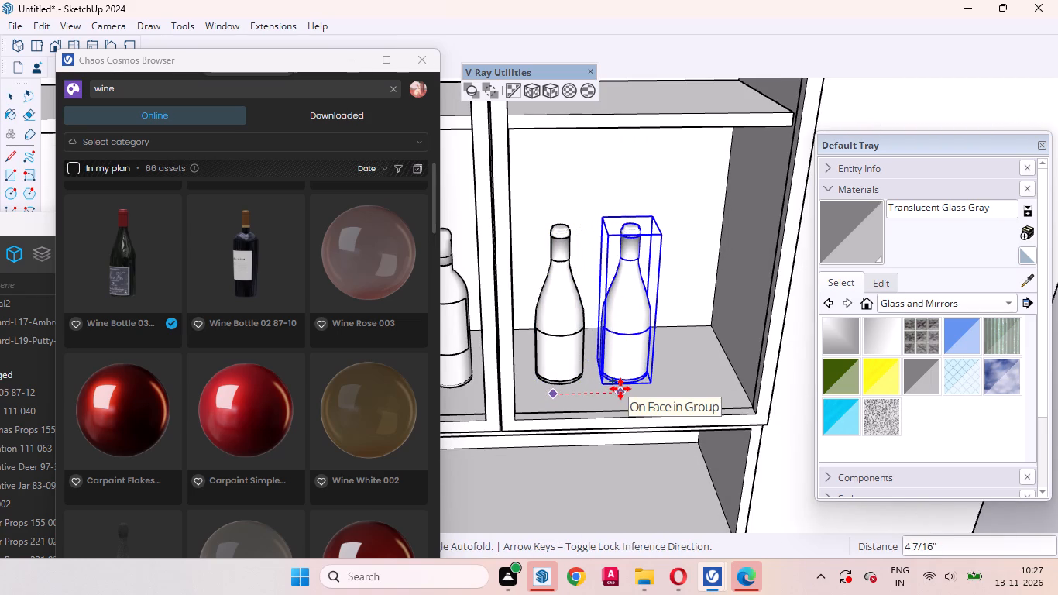
click(620, 389)
click(620, 390)
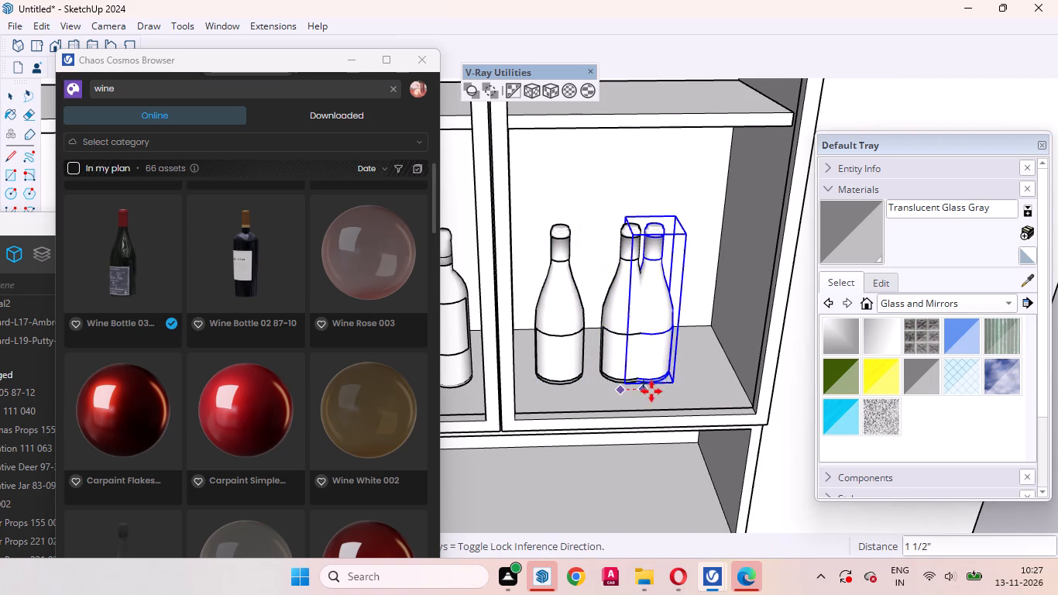
click(694, 389)
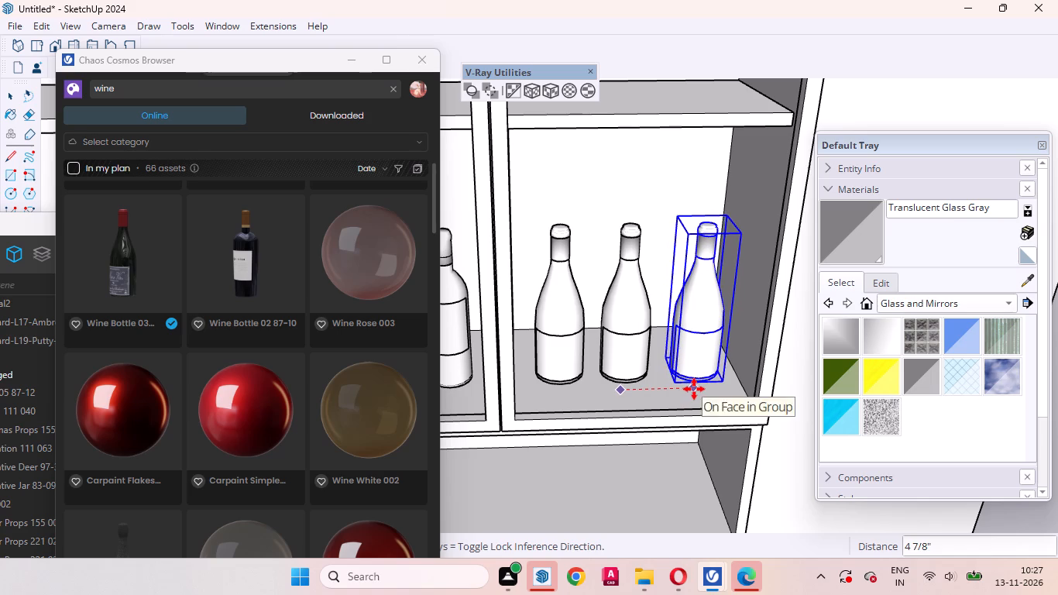
key(space)
Examine the three bottle rows and the empty shelves above them from several angles and distances.
scroll(613, 401, down, 4)
middle_drag(619, 413, 562, 345)
scroll(588, 350, down, 2)
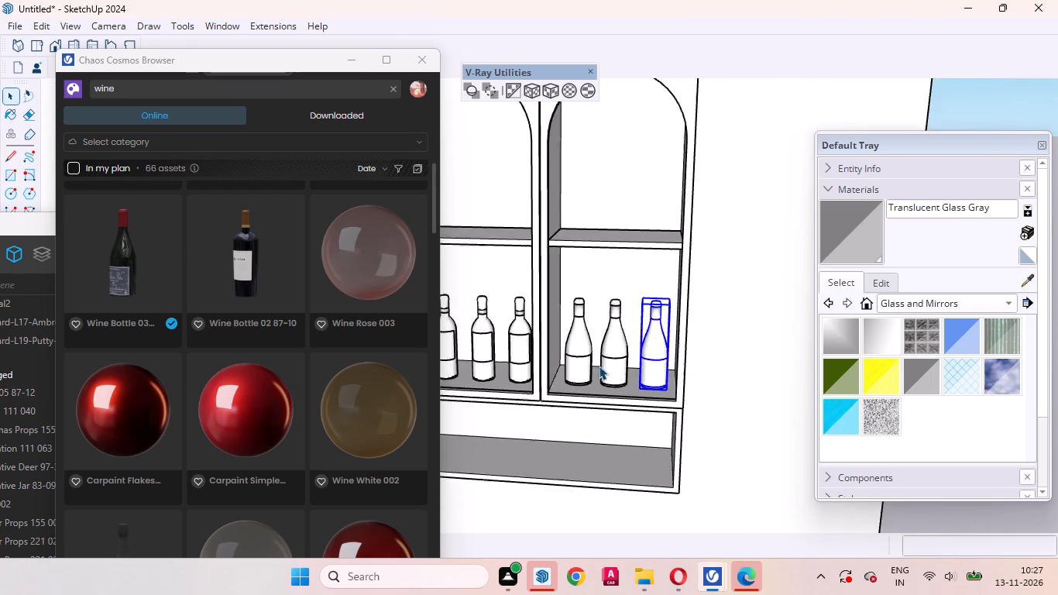
scroll(599, 366, down, 10)
click(681, 189)
scroll(635, 339, up, 4)
middle_drag(623, 350, 717, 339)
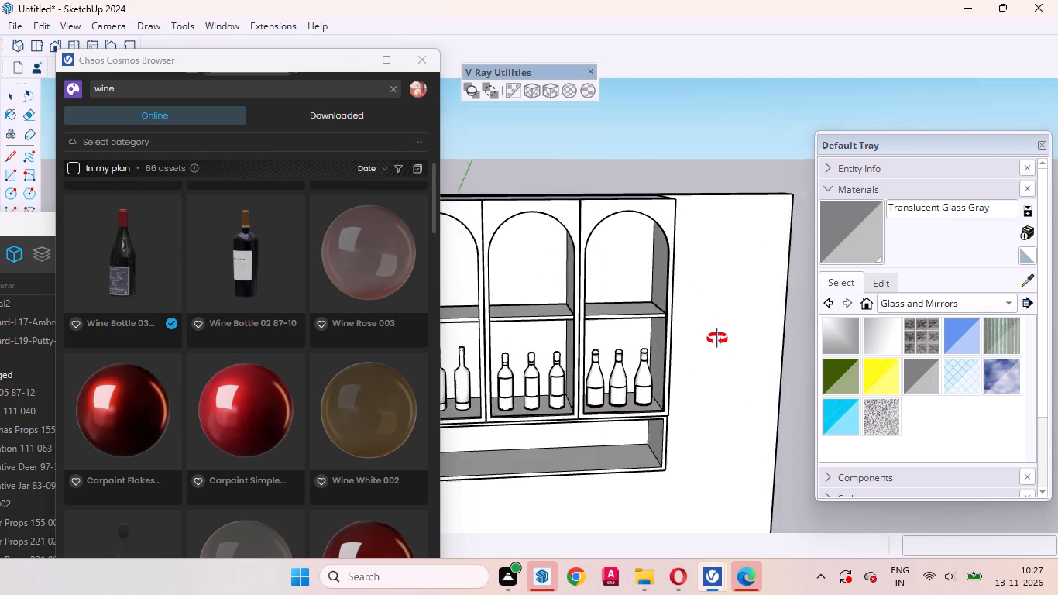
middle_drag(717, 339, 720, 339)
scroll(658, 346, down, 7)
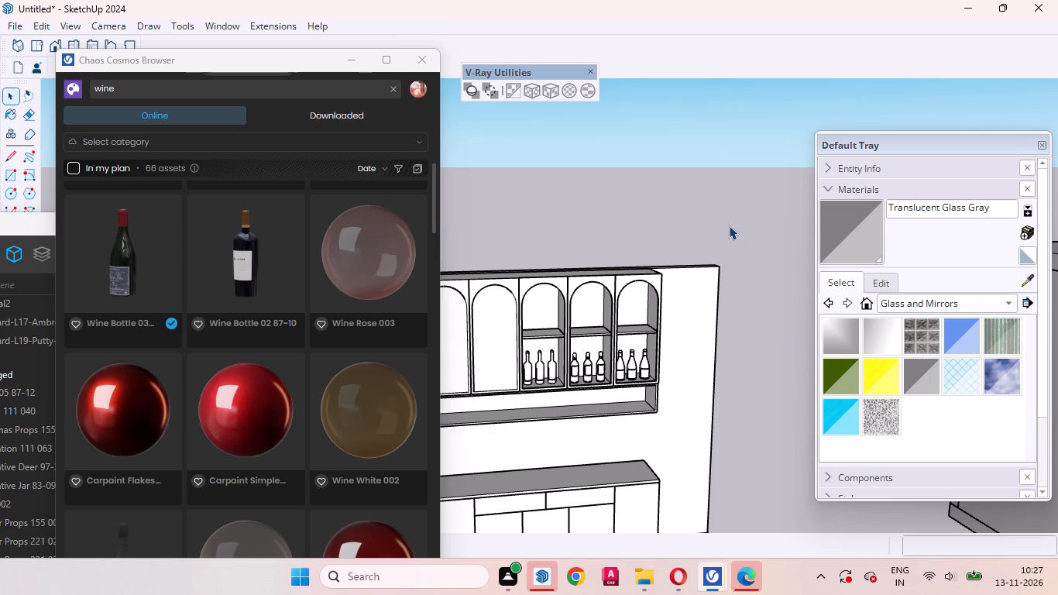
scroll(623, 324, down, 7)
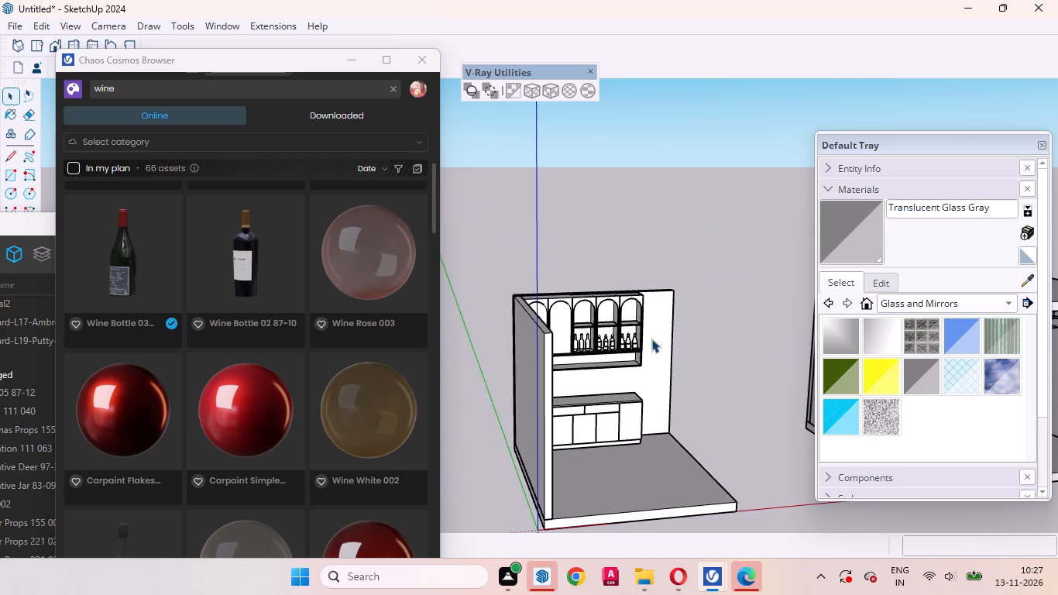
middle_drag(626, 360, 523, 322)
scroll(595, 311, up, 10)
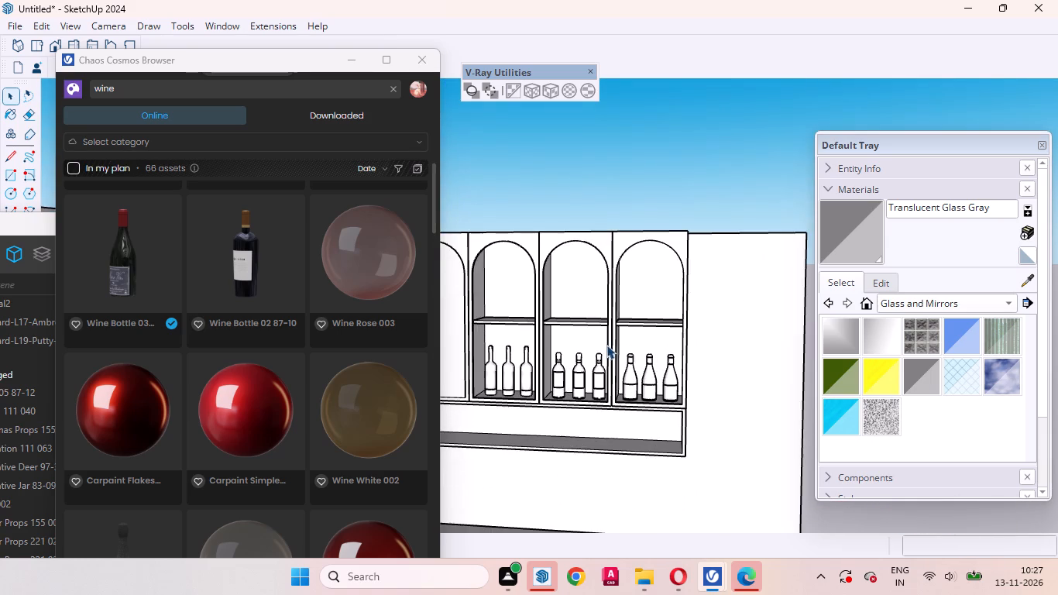
middle_drag(606, 345, 649, 346)
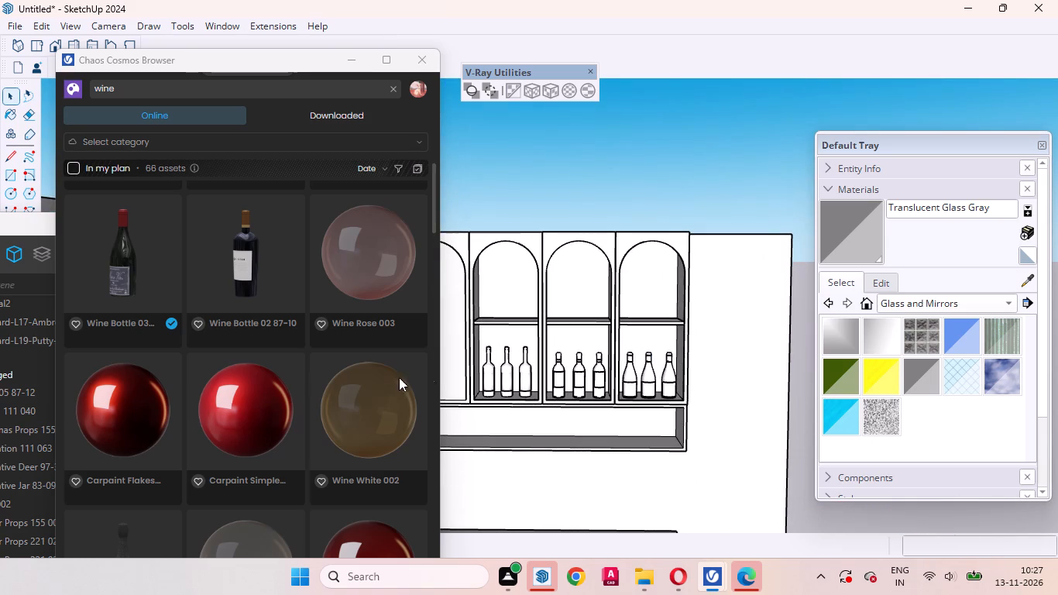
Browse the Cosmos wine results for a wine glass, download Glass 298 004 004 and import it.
scroll(294, 378, down, 6)
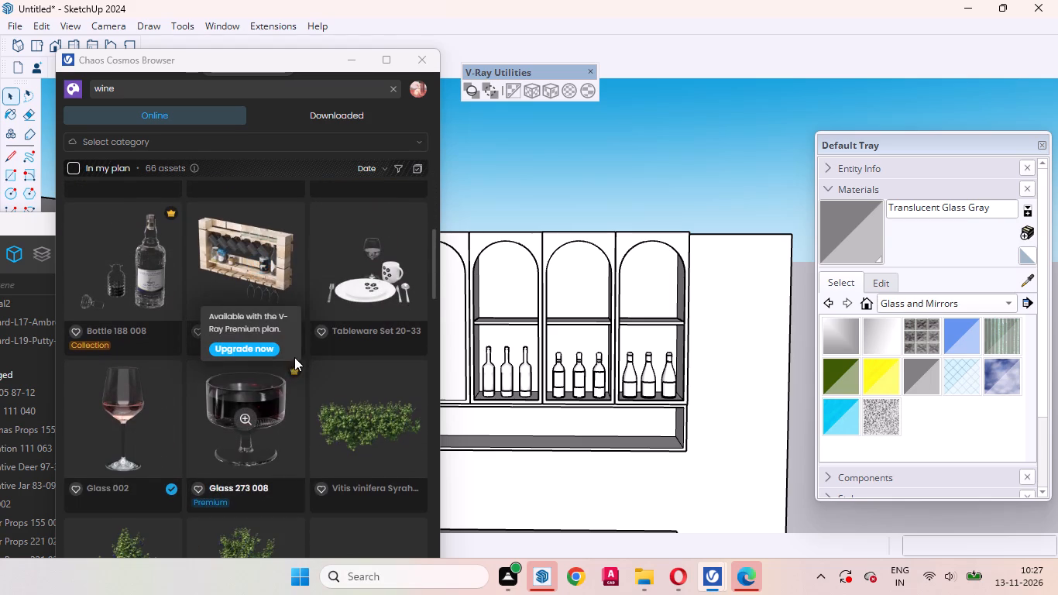
scroll(278, 395, down, 8)
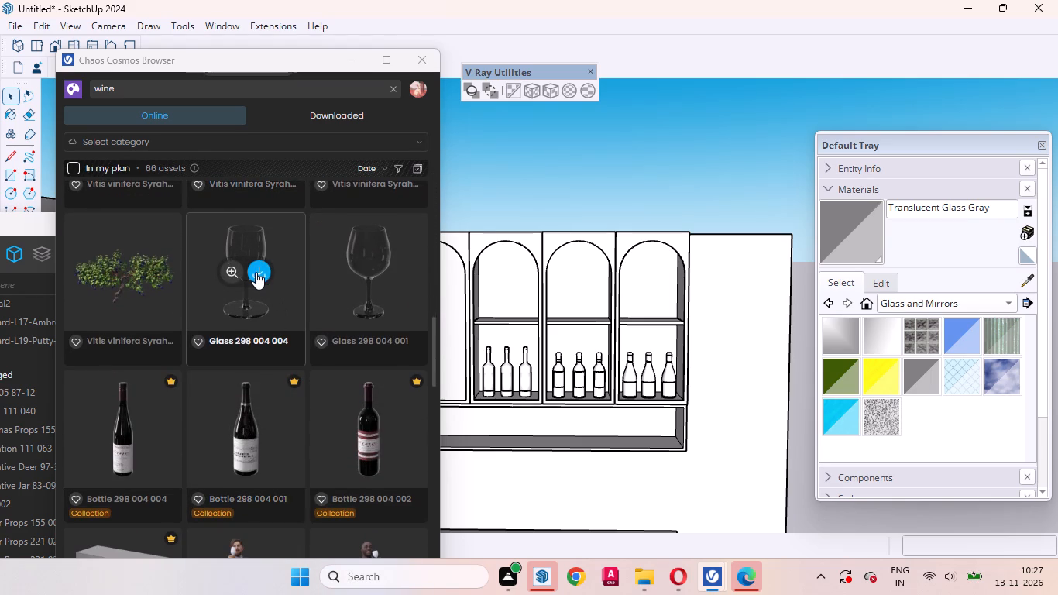
click(256, 272)
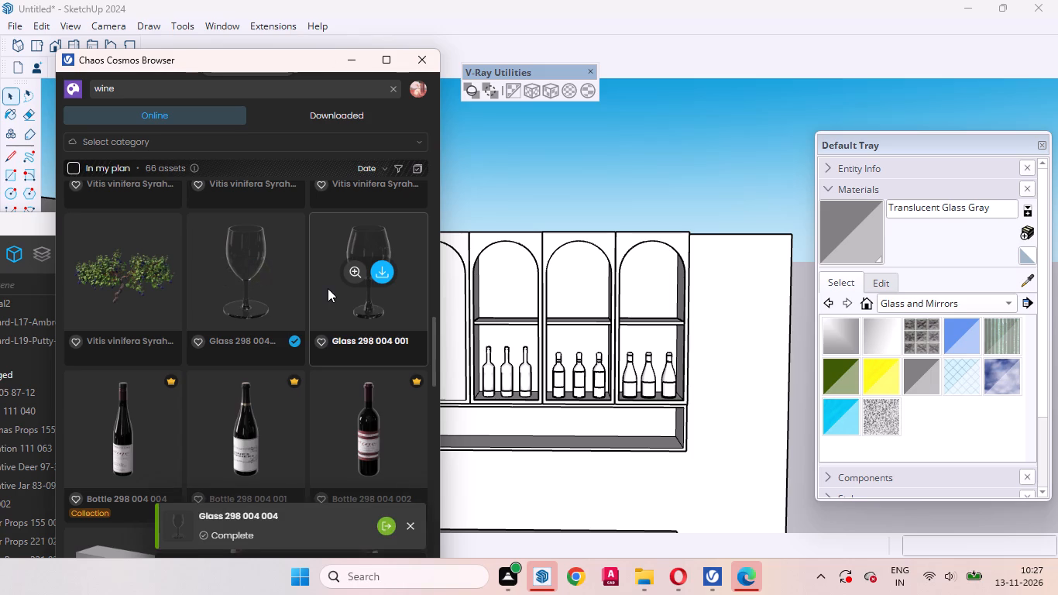
click(259, 268)
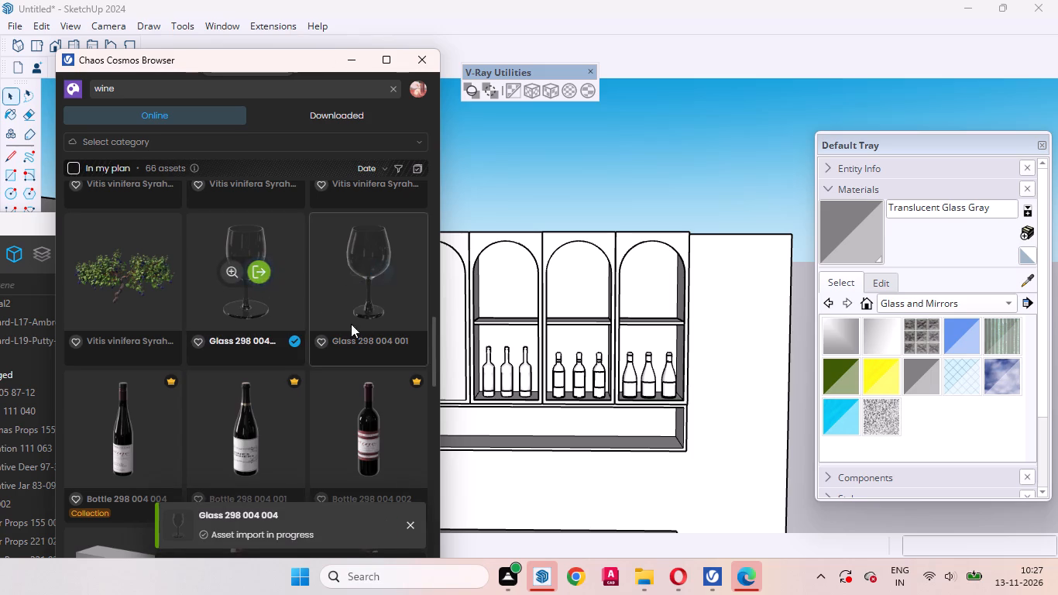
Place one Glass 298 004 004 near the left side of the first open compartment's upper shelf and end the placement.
scroll(505, 308, up, 10)
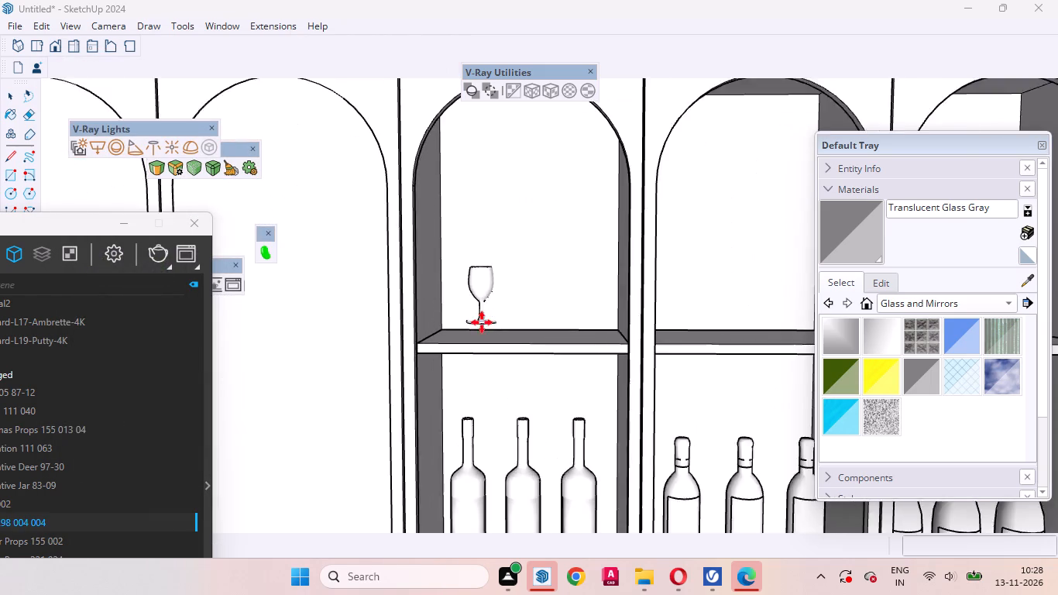
scroll(482, 322, up, 1)
middle_drag(479, 328, 419, 486)
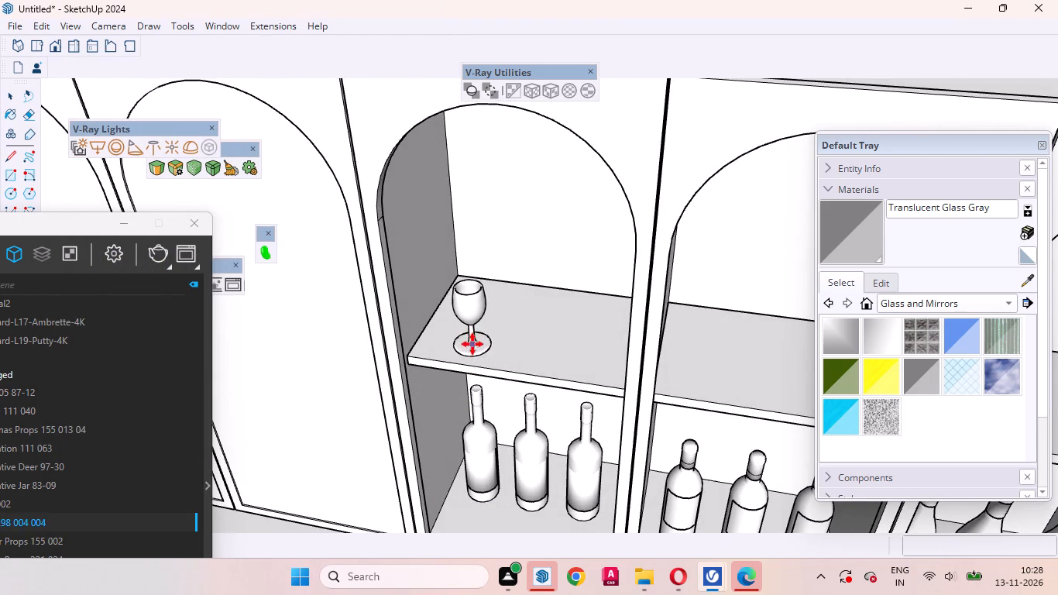
click(467, 323)
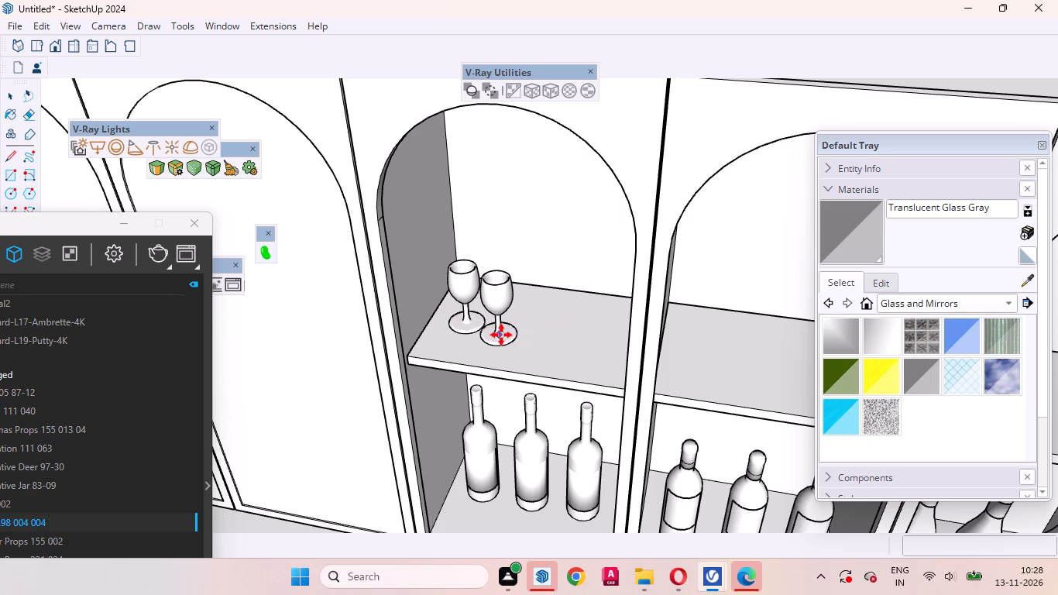
key(space)
Copy the wine glass along its shelf about 3 13/16" and multiply the copy by *3 for a row of four.
middle_drag(498, 339, 657, 315)
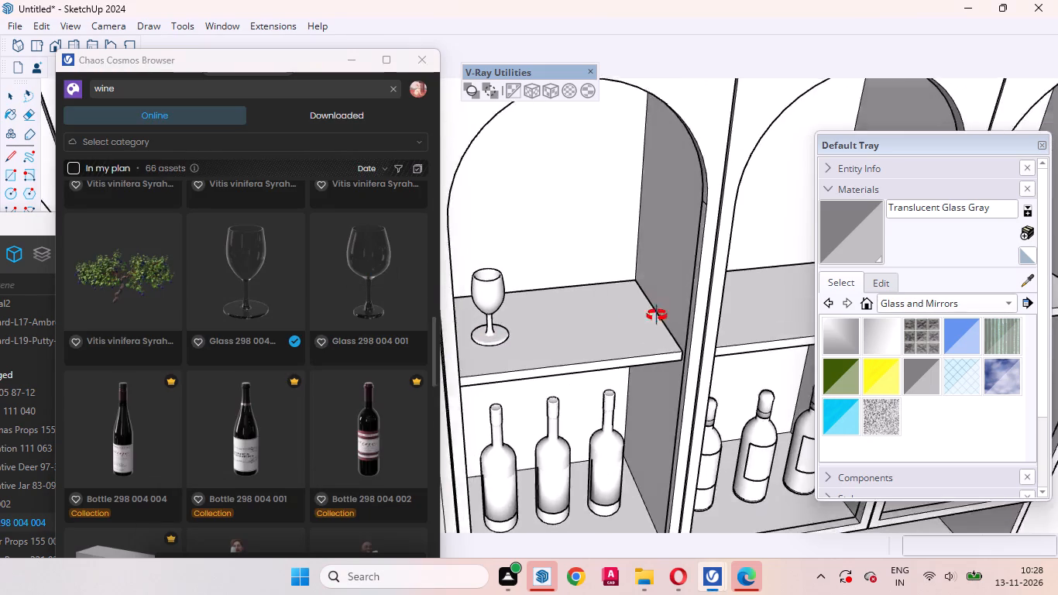
middle_drag(657, 315, 675, 315)
scroll(557, 316, down, 4)
middle_drag(575, 359, 492, 296)
scroll(493, 291, up, 3)
click(494, 284)
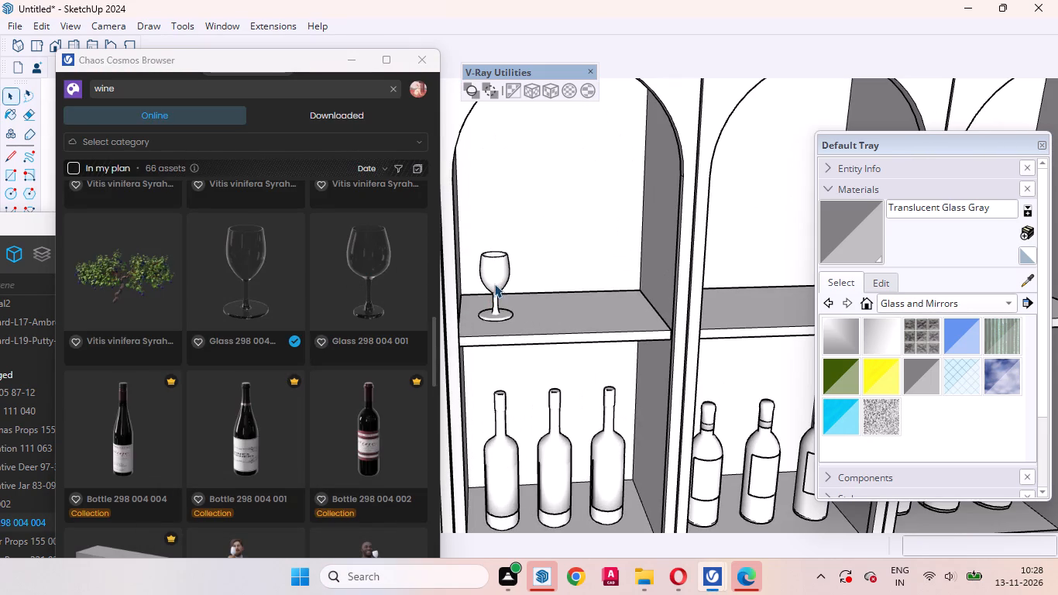
key(m)
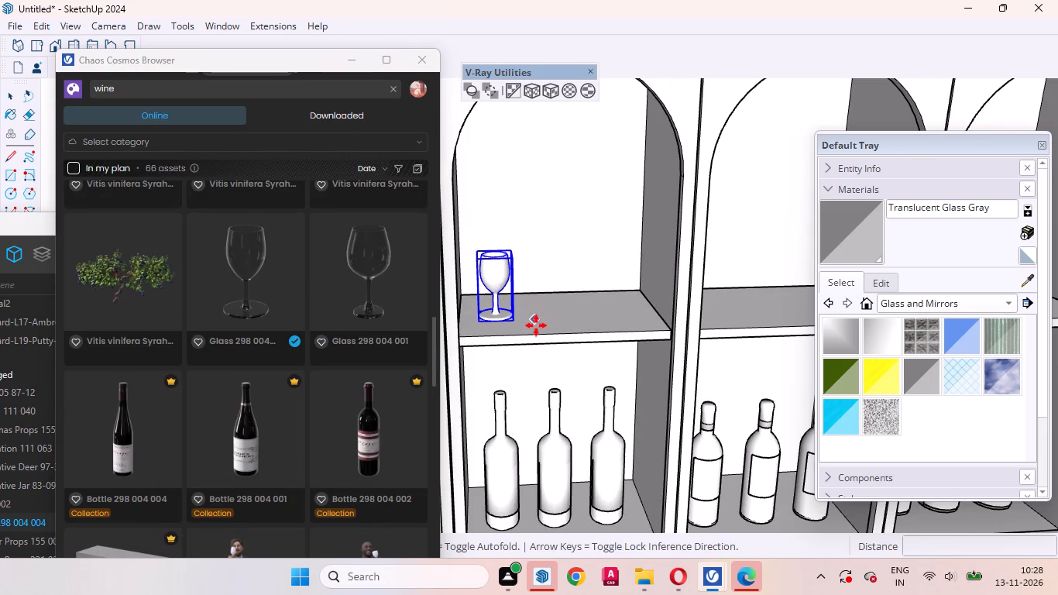
click(536, 322)
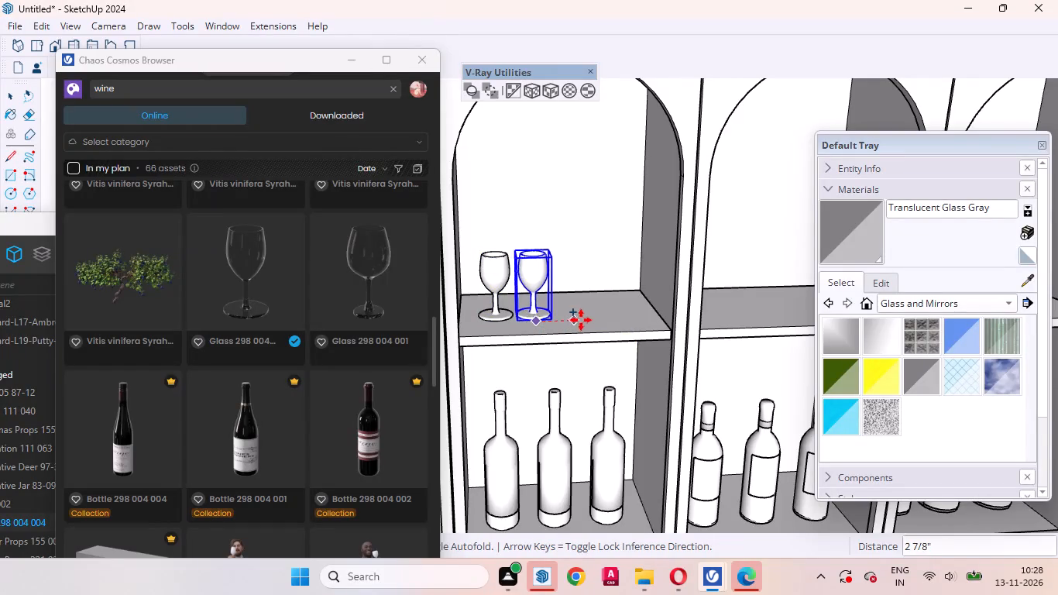
click(586, 320)
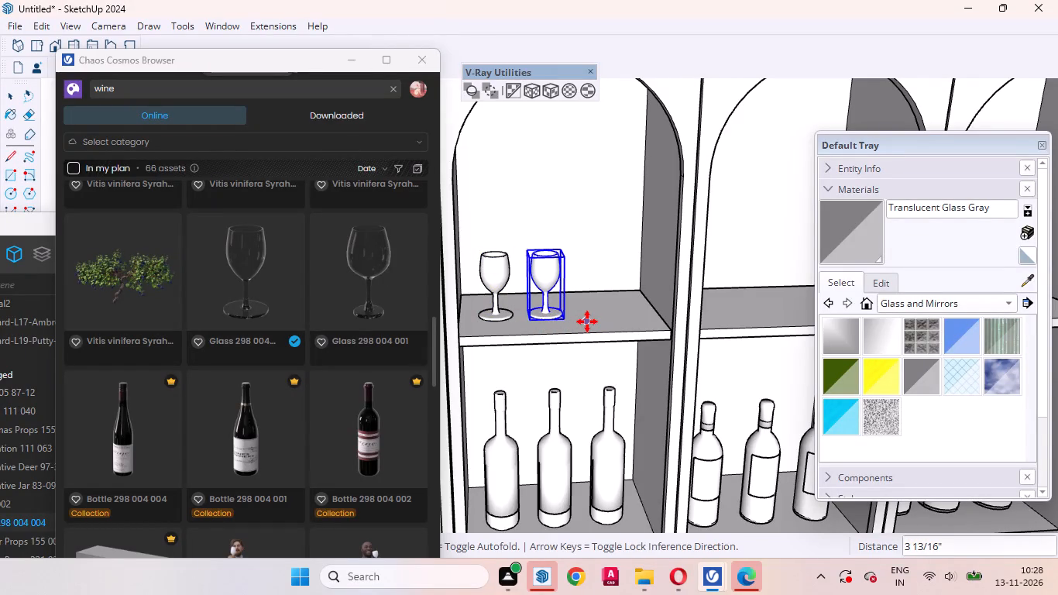
text(*3)
key(Return)
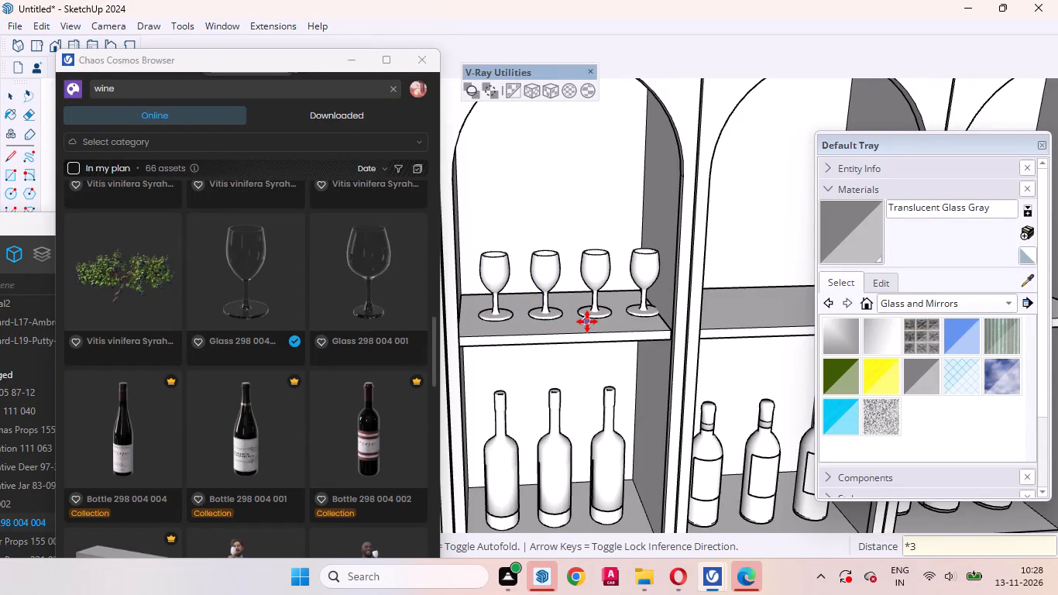
key(space)
Move the rightmost glass slightly toward its neighbour so its base clears the compartment's side panel.
scroll(602, 255, up, 8)
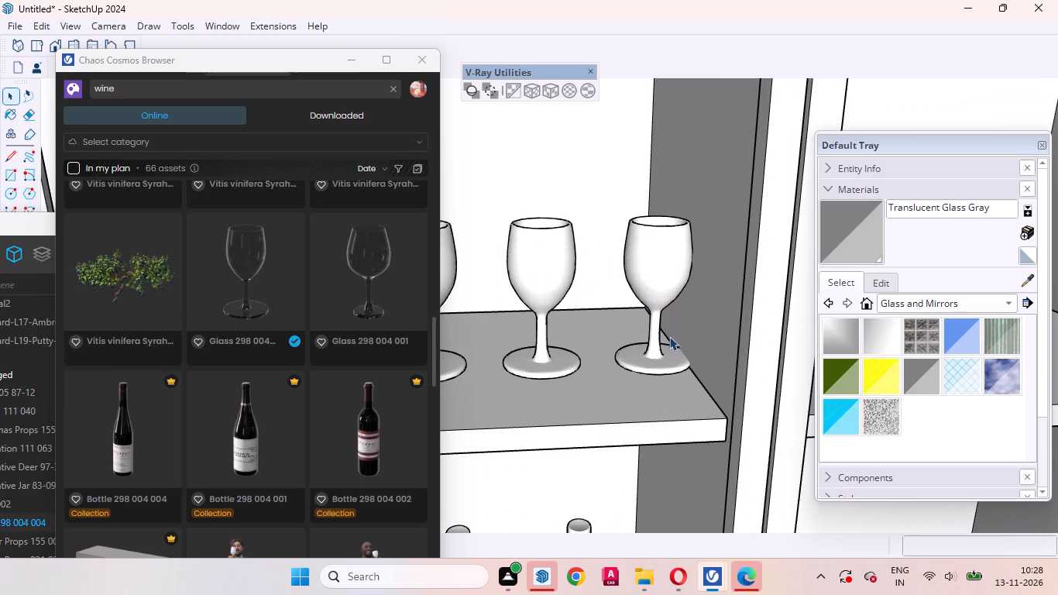
click(658, 290)
scroll(641, 410, up, 4)
middle_drag(655, 411, 634, 487)
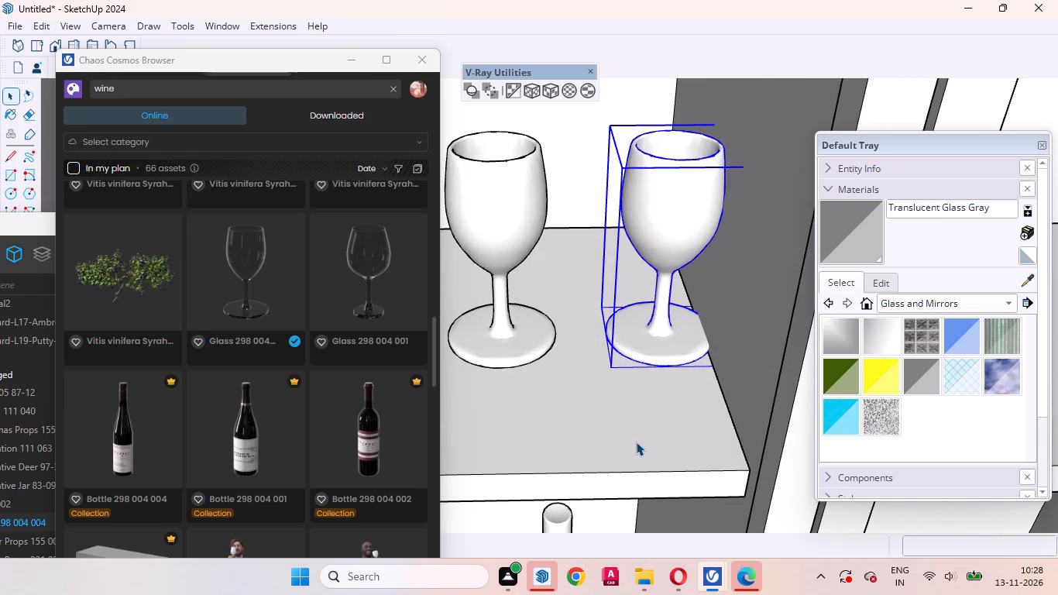
key(m)
click(653, 438)
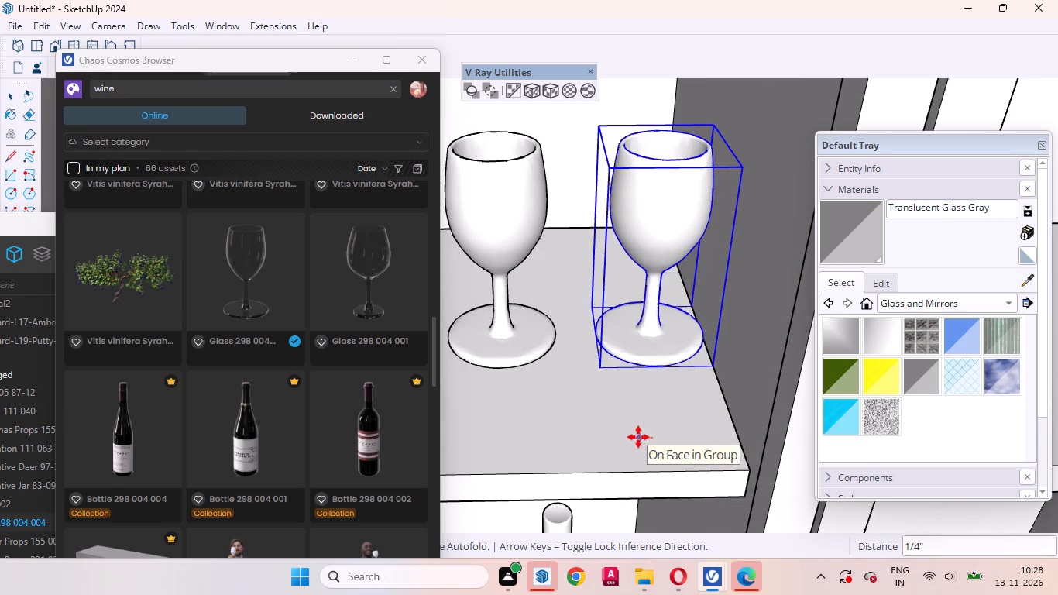
click(635, 437)
key(space)
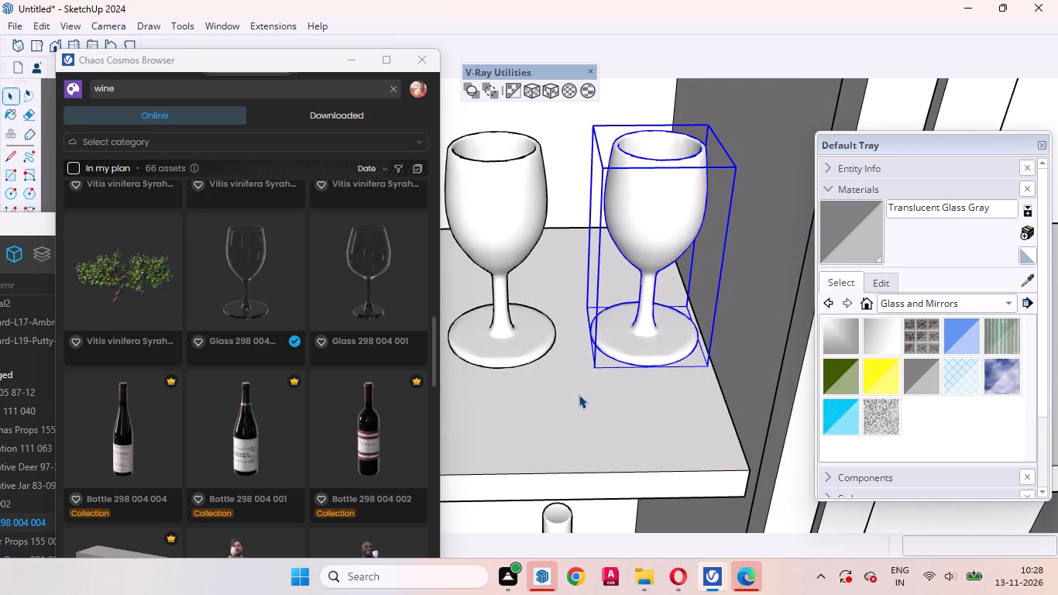
Examine the row of glasses above the bottles and the remaining empty upper shelves from different angles.
scroll(653, 327, down, 10)
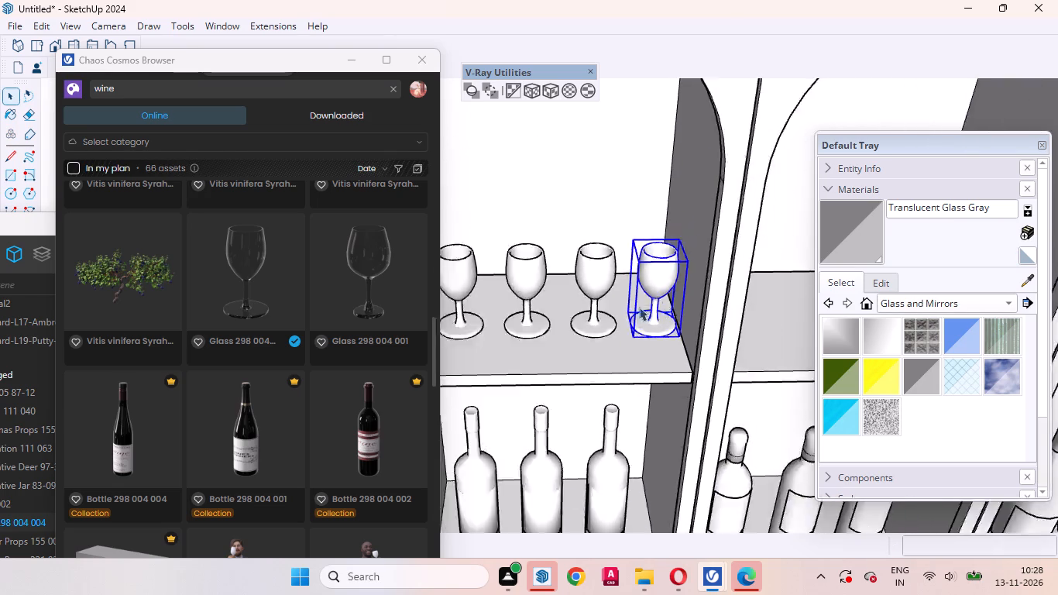
scroll(639, 307, down, 13)
click(605, 159)
middle_drag(617, 362, 557, 243)
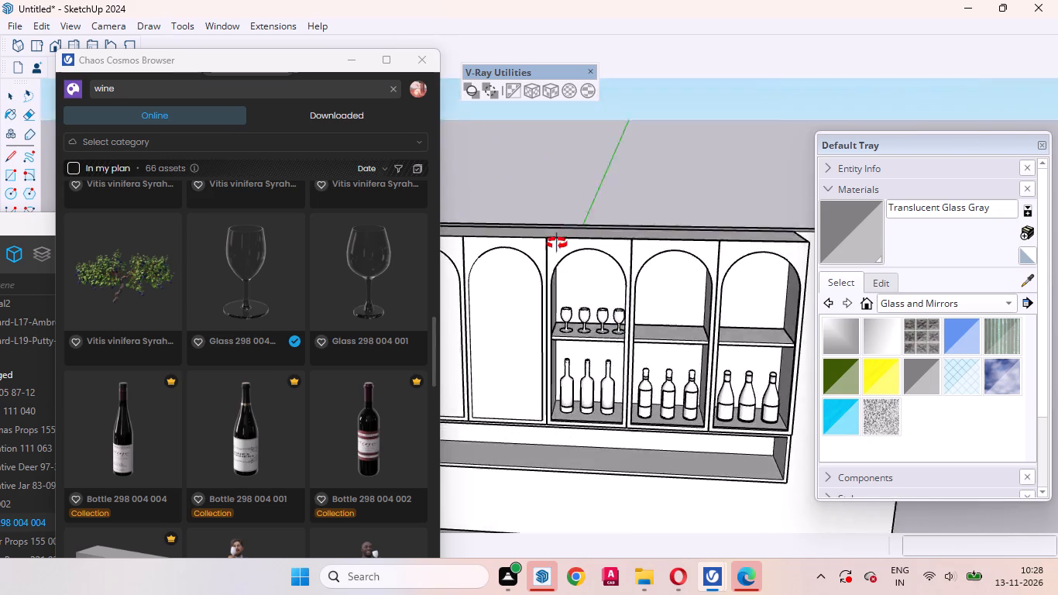
middle_drag(557, 243, 545, 218)
scroll(578, 292, up, 7)
middle_drag(562, 346, 411, 416)
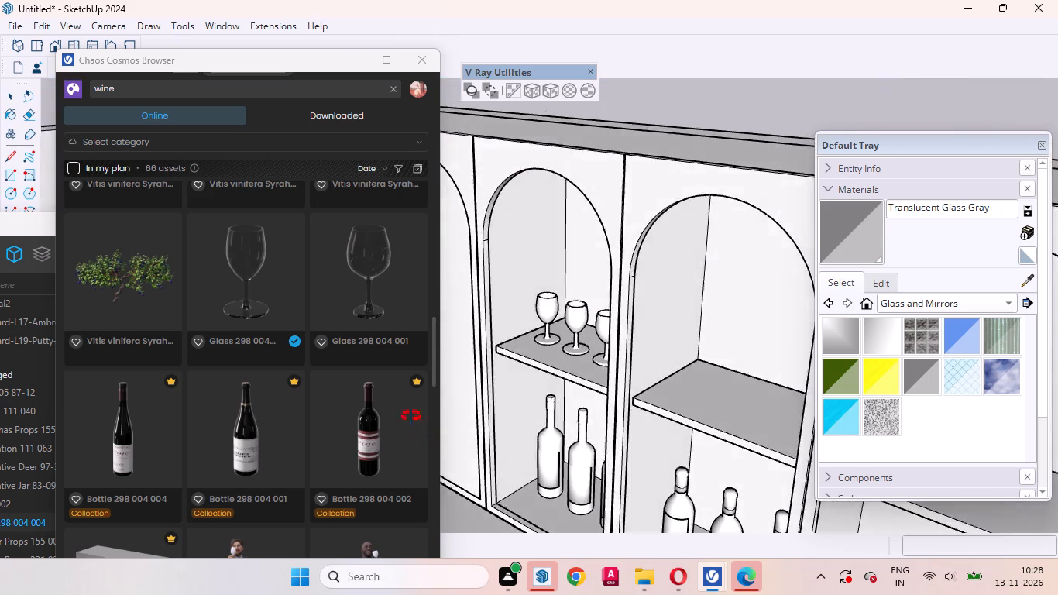
middle_drag(411, 416, 582, 321)
scroll(589, 348, down, 6)
Look through the remaining wine assets and download Plates 001.
scroll(247, 391, down, 4)
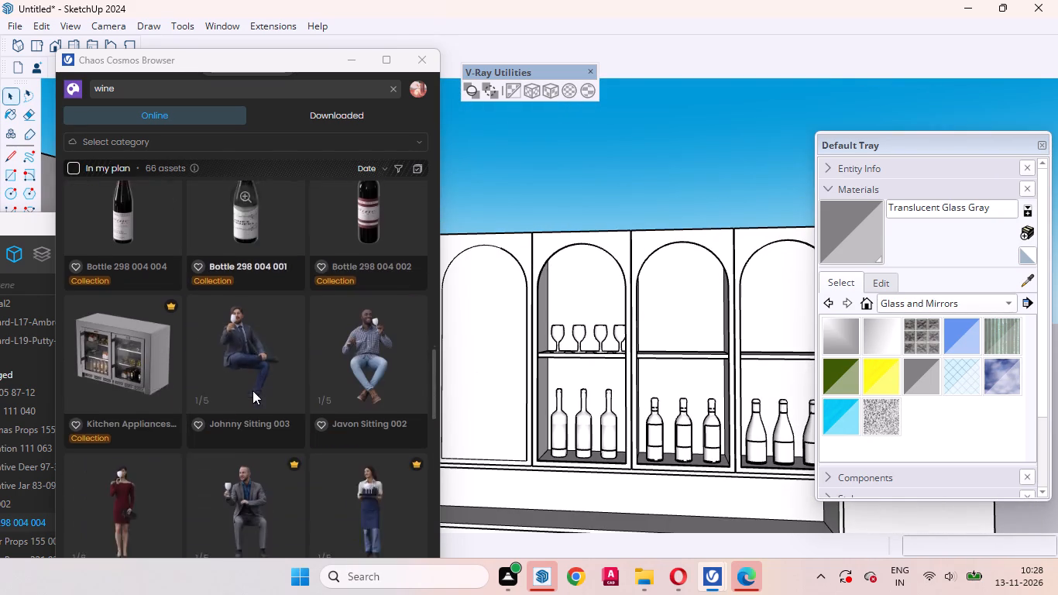
scroll(256, 390, down, 10)
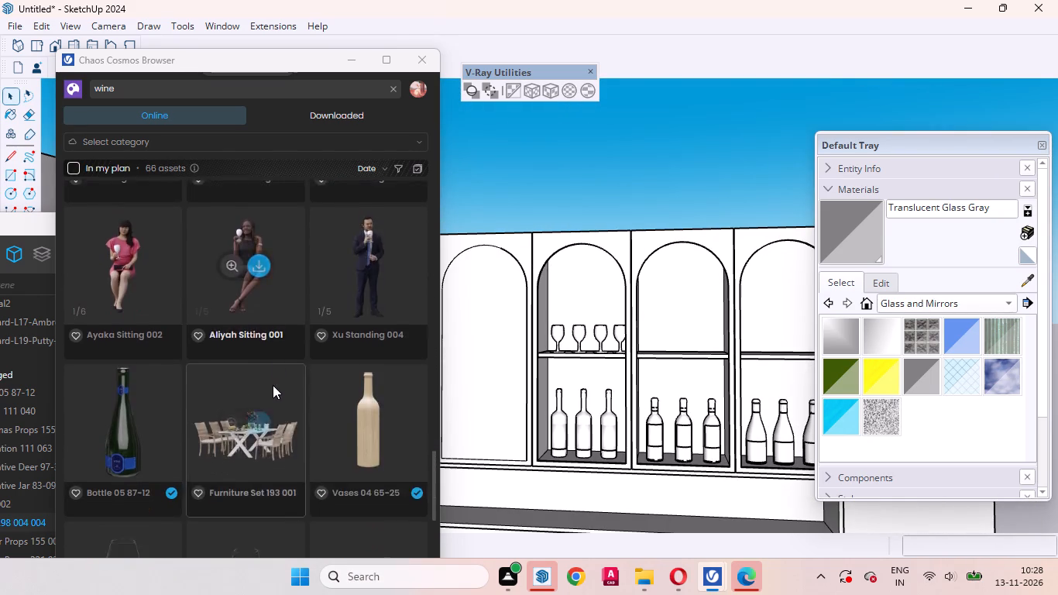
scroll(259, 386, down, 1)
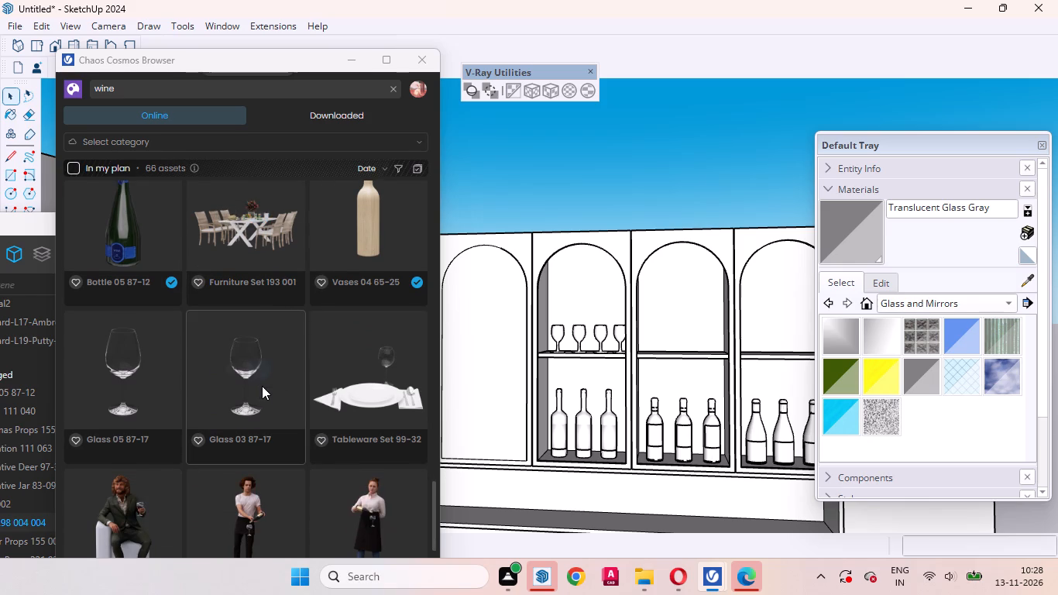
scroll(273, 384, down, 3)
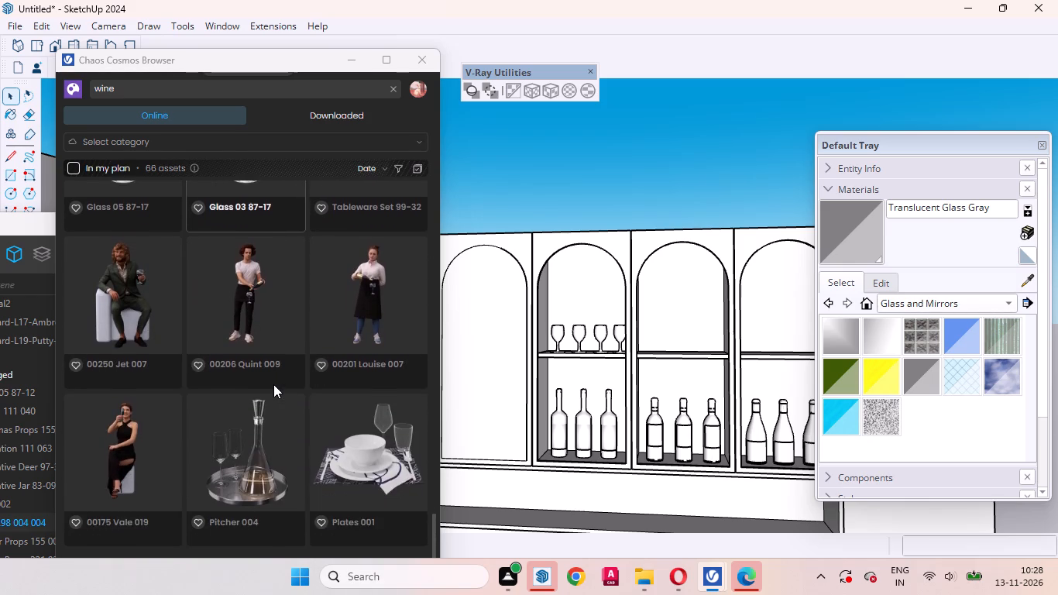
scroll(273, 384, down, 2)
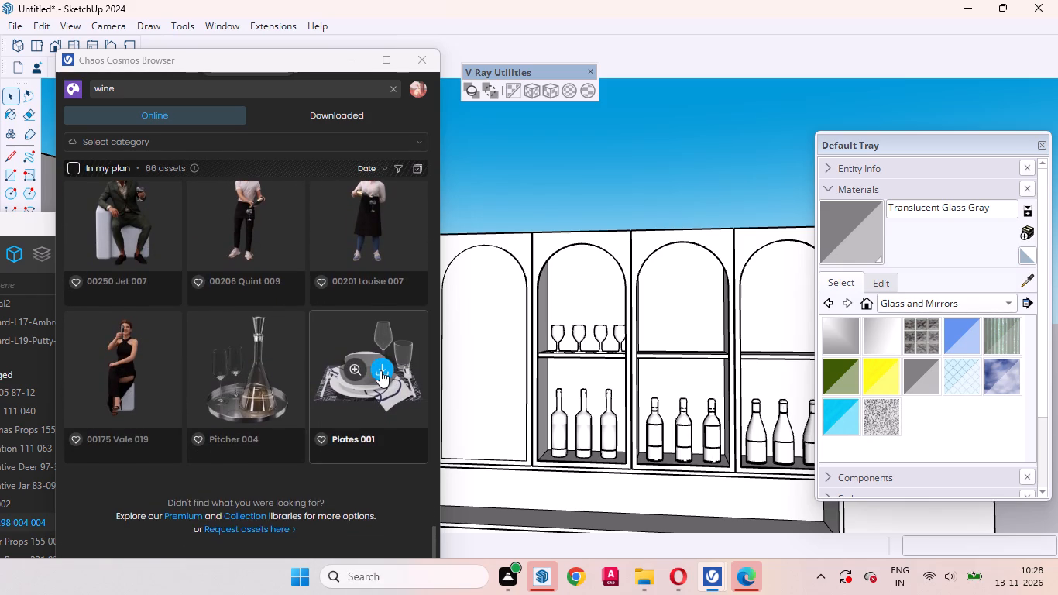
click(380, 370)
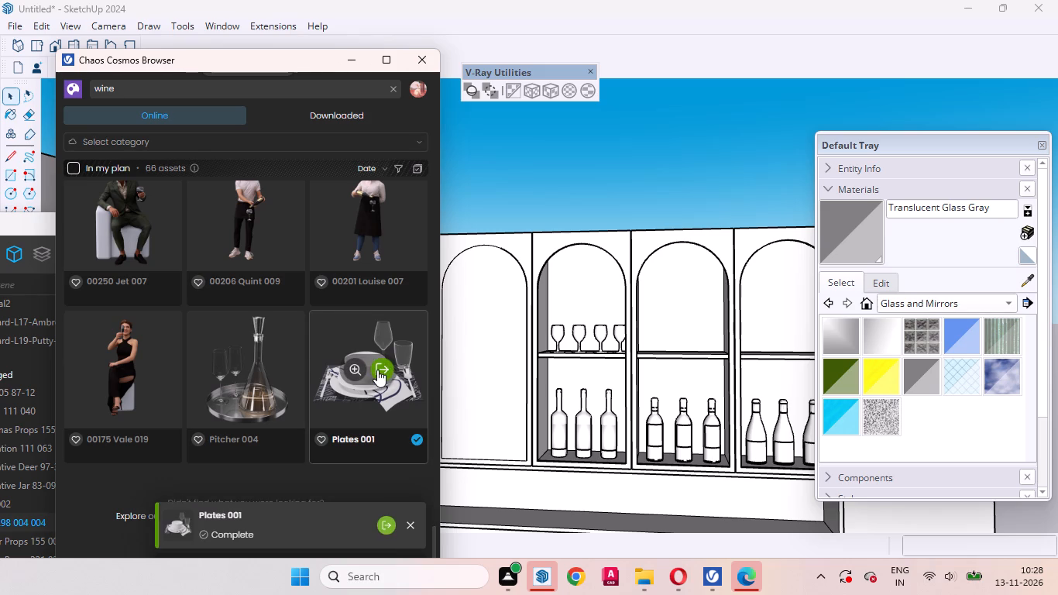
Import Plates 001, place one setting near the right end of the lower cabinet's countertop and end the placement.
click(377, 370)
scroll(599, 423, down, 7)
scroll(652, 466, up, 3)
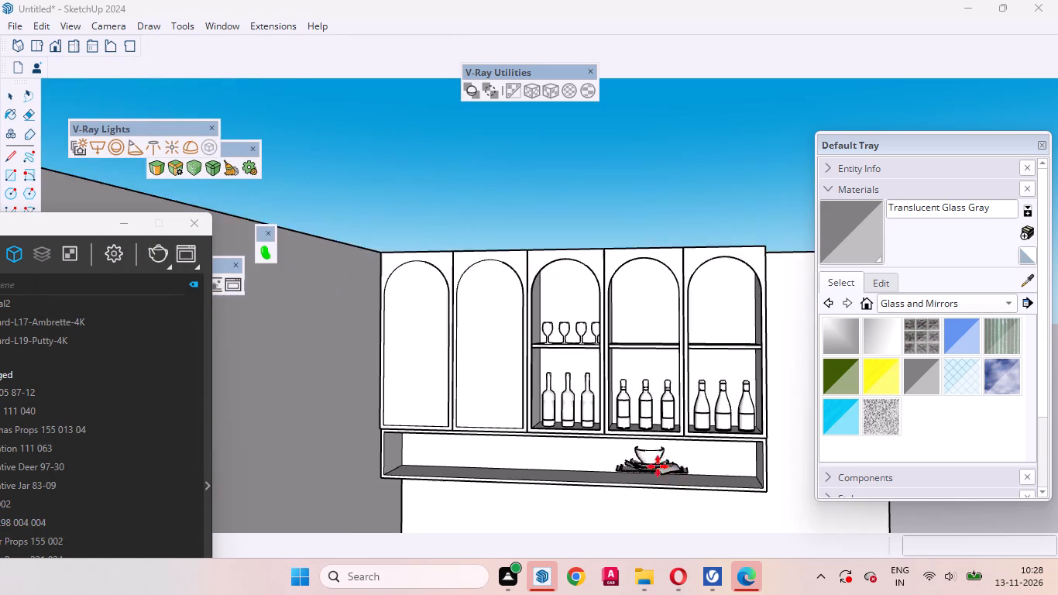
scroll(658, 466, up, 4)
middle_drag(692, 482, 699, 578)
scroll(723, 472, up, 6)
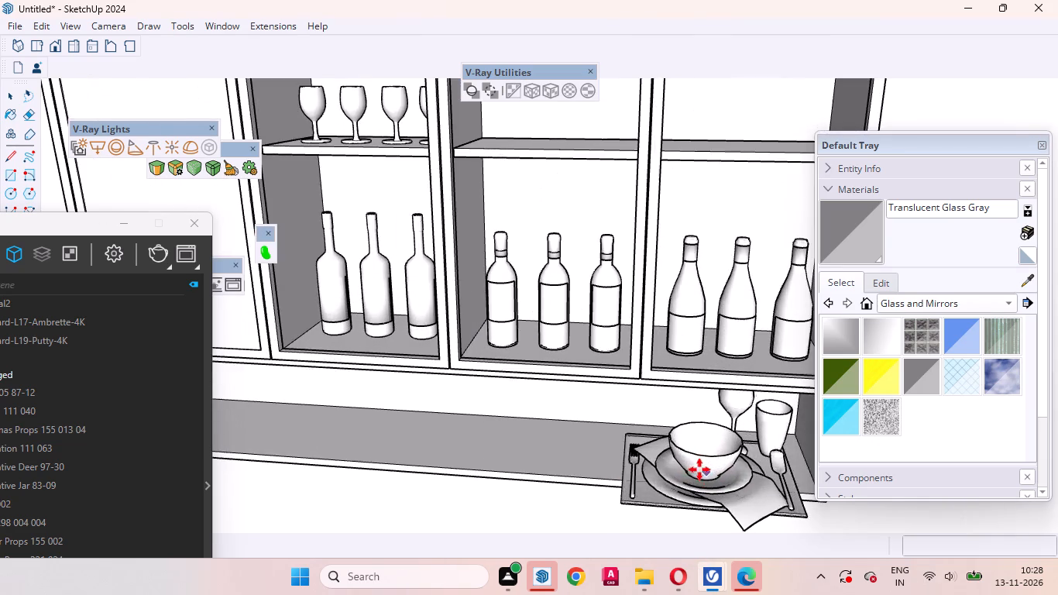
scroll(684, 435, down, 13)
scroll(673, 466, up, 7)
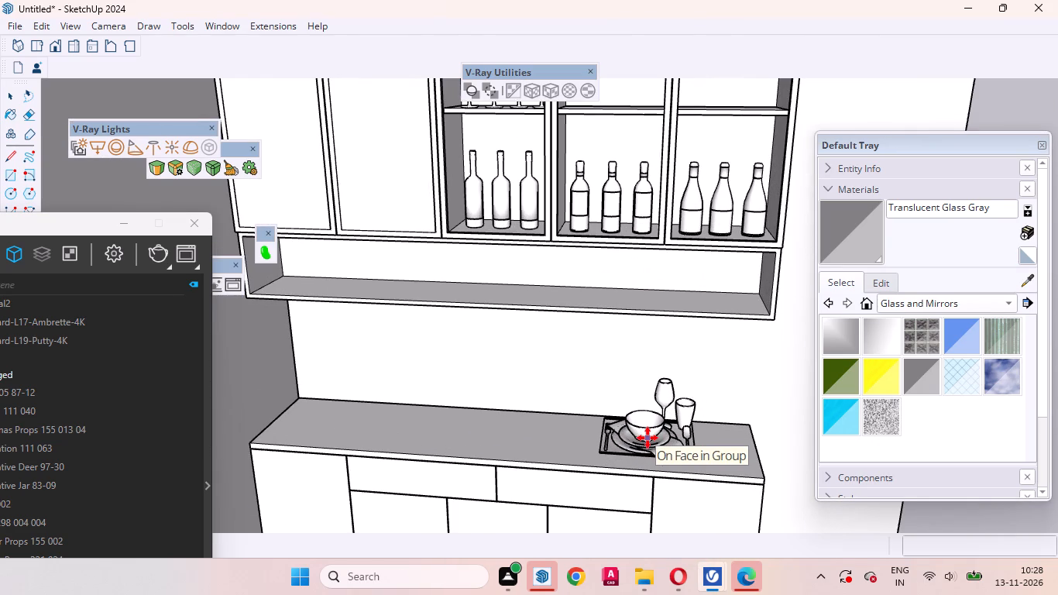
click(648, 438)
key(space)
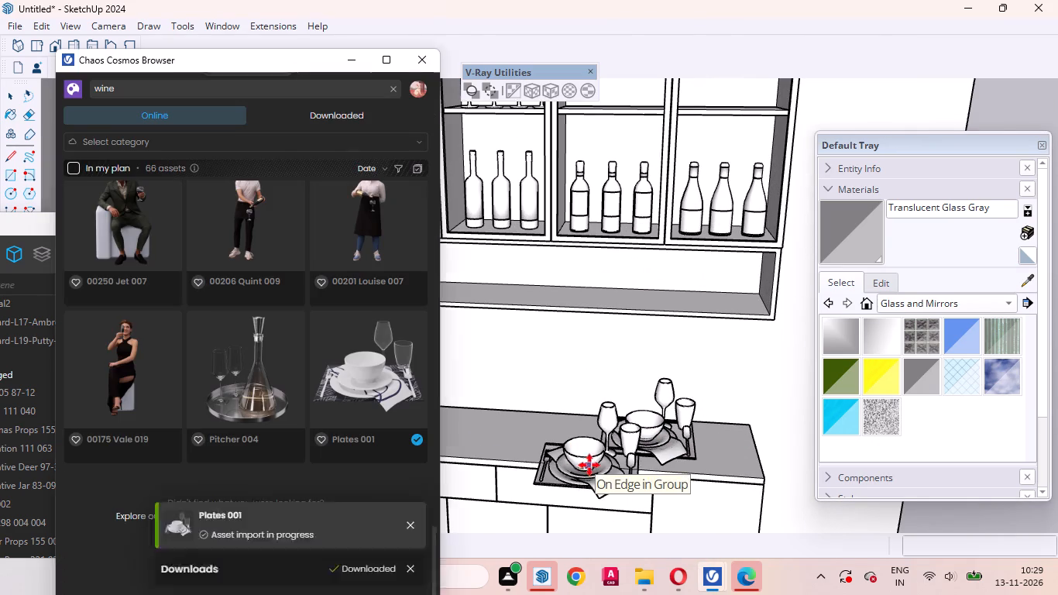
Import Vases 04 65-25, place one near the left side of the last compartment's upper shelf and end the placement.
scroll(163, 304, up, 4)
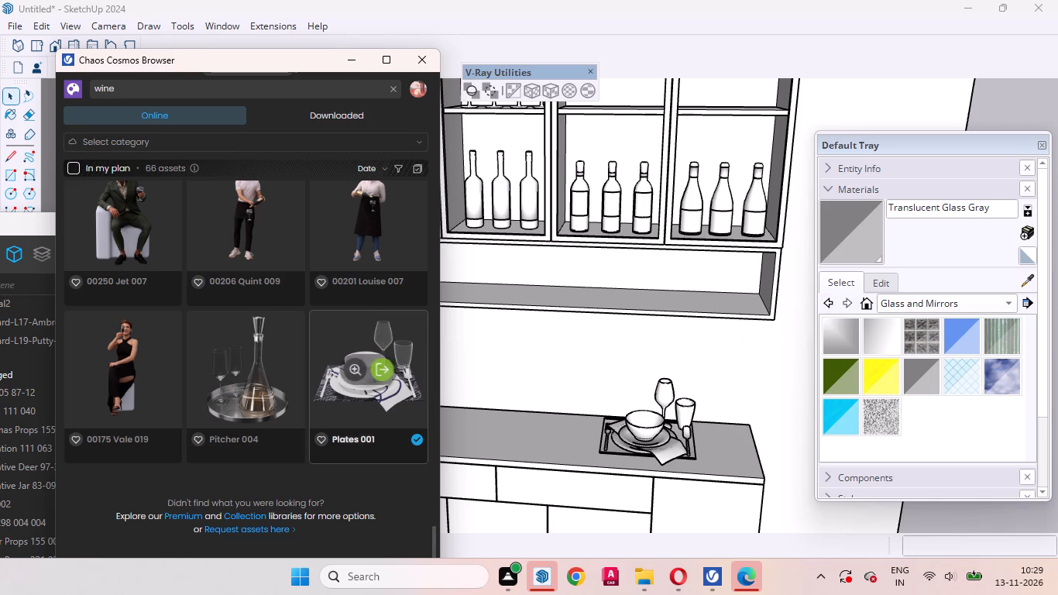
scroll(365, 333, up, 5)
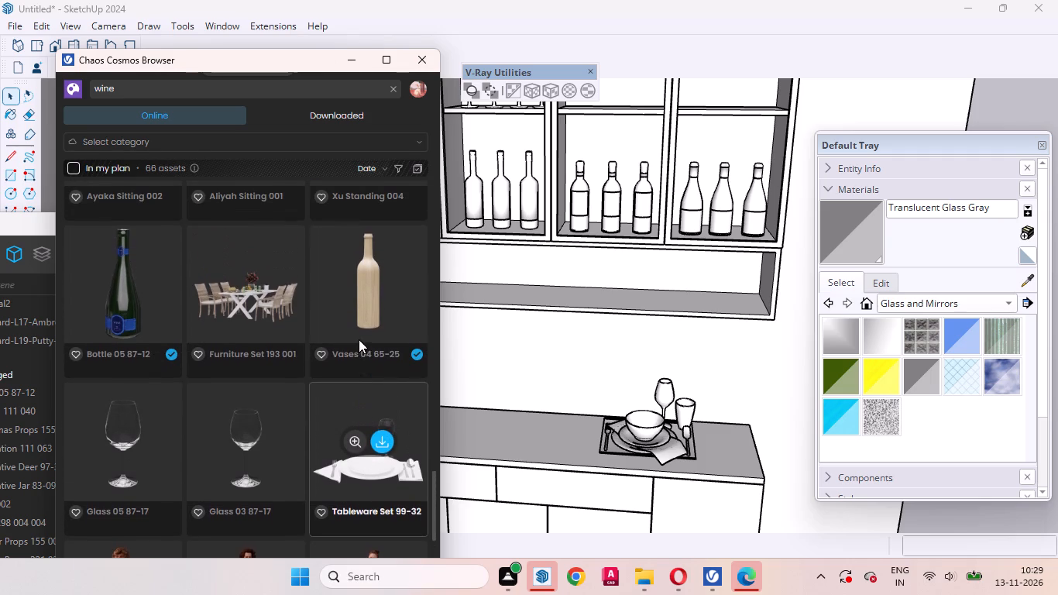
click(379, 287)
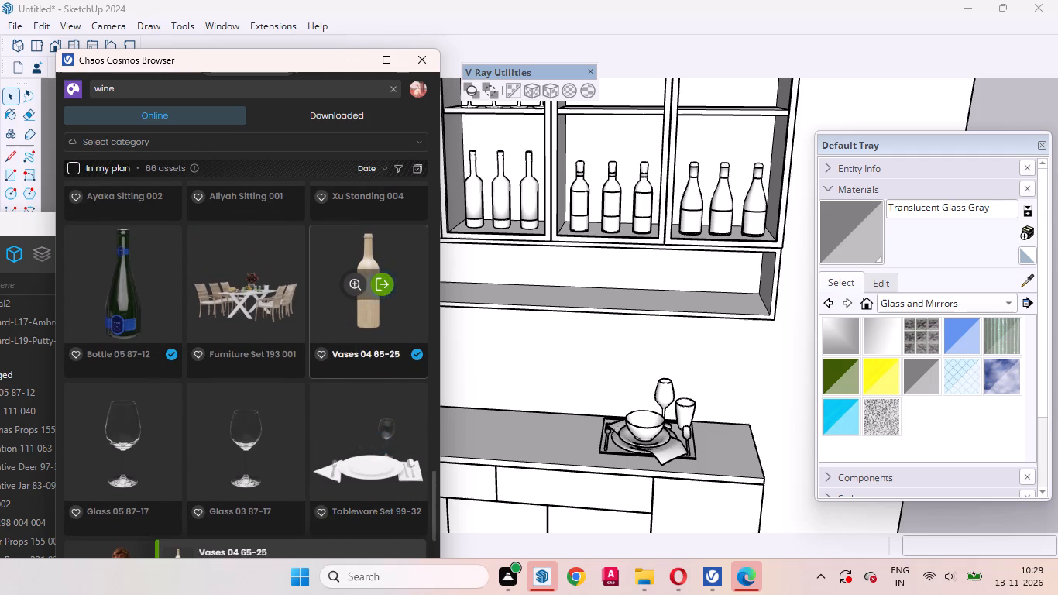
scroll(574, 463, down, 6)
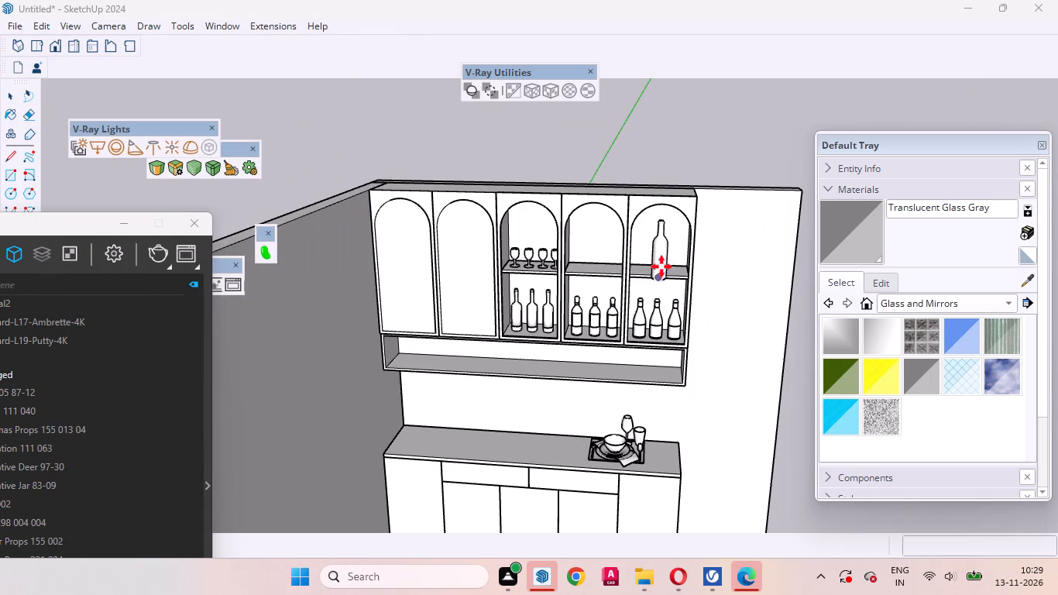
scroll(661, 266, up, 12)
middle_drag(631, 281, 425, 387)
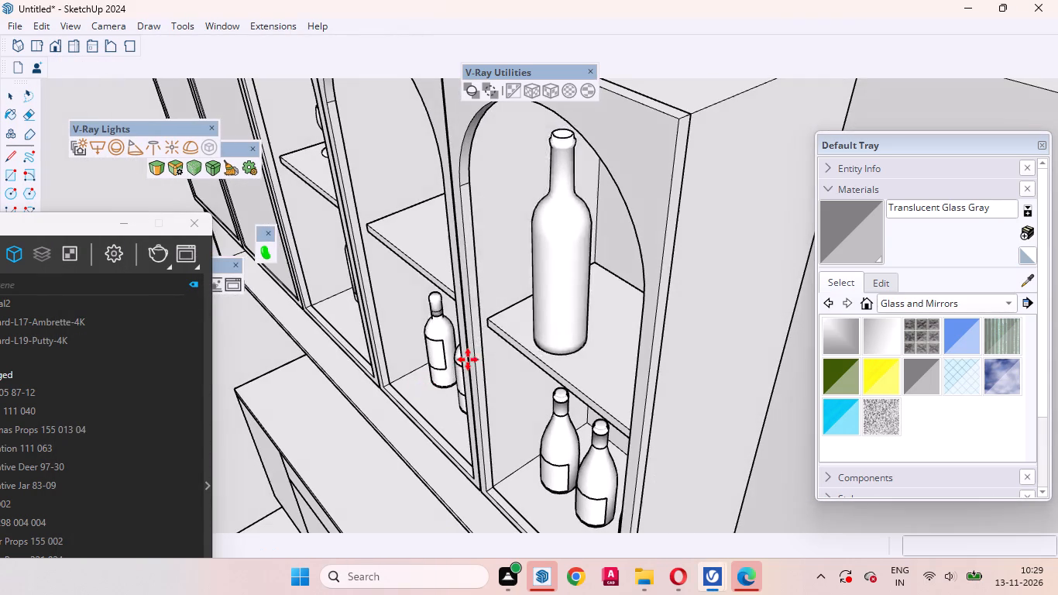
click(565, 305)
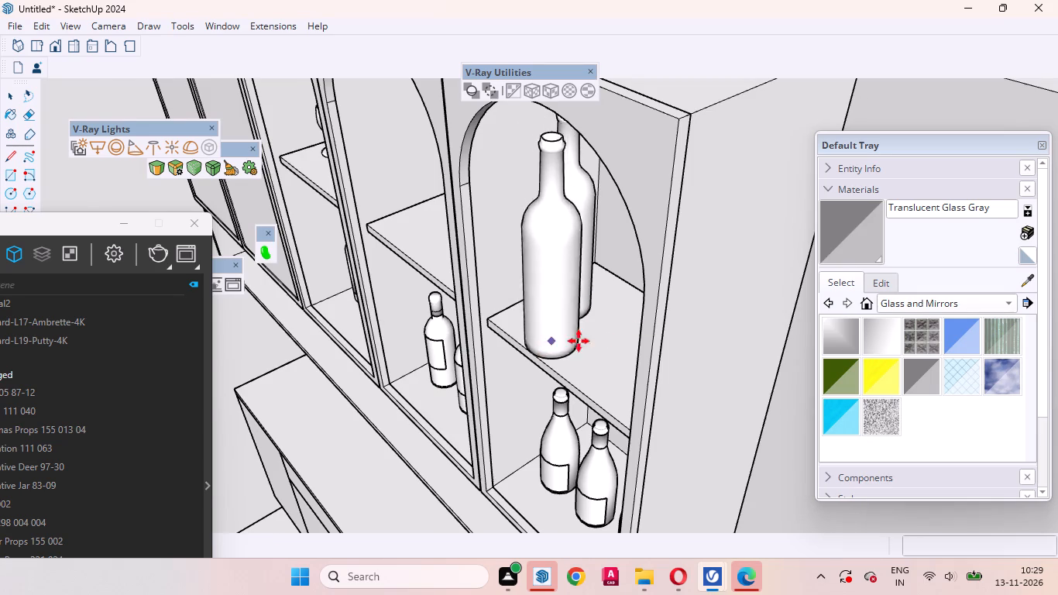
middle_drag(579, 341, 799, 266)
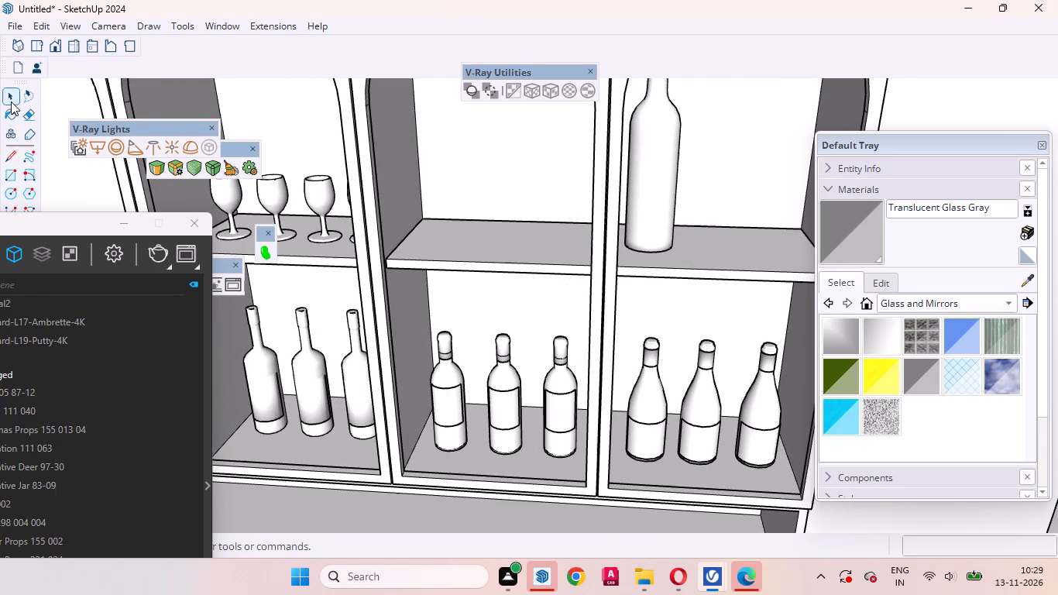
click(11, 101)
Copy the bottle-shaped vase along its shelf about 5 1/16" and multiply the copy by *2 for a row of three.
scroll(486, 336, down, 4)
scroll(621, 347, down, 7)
middle_drag(603, 341, 601, 275)
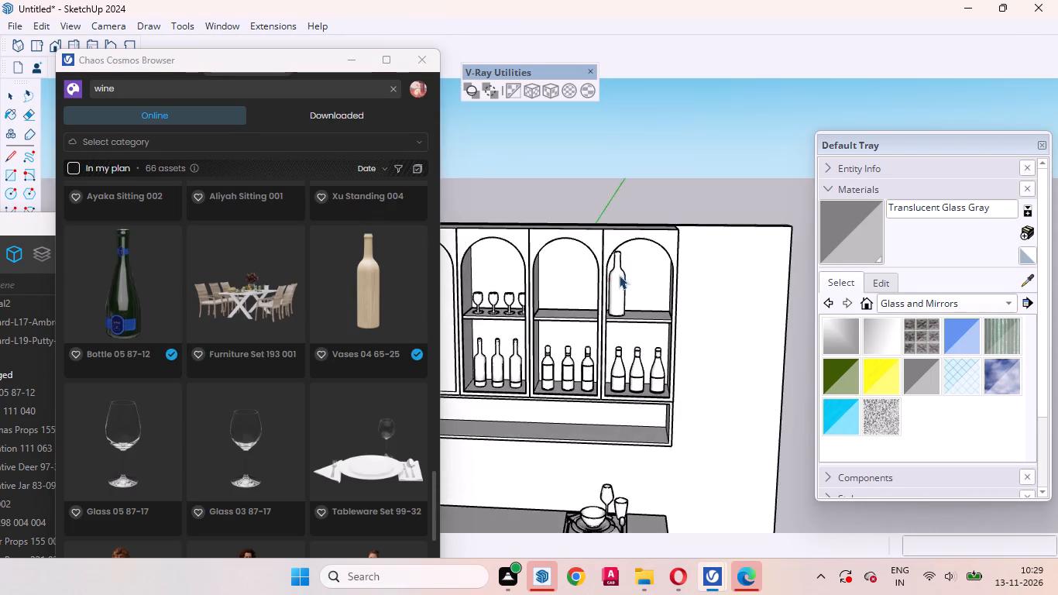
scroll(627, 280, up, 7)
click(613, 297)
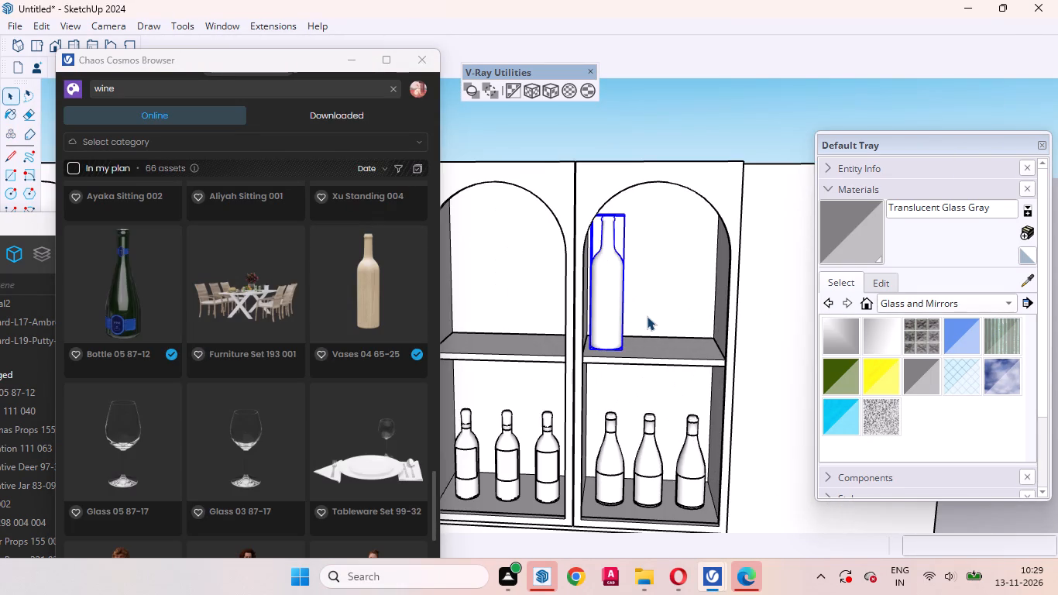
key(m)
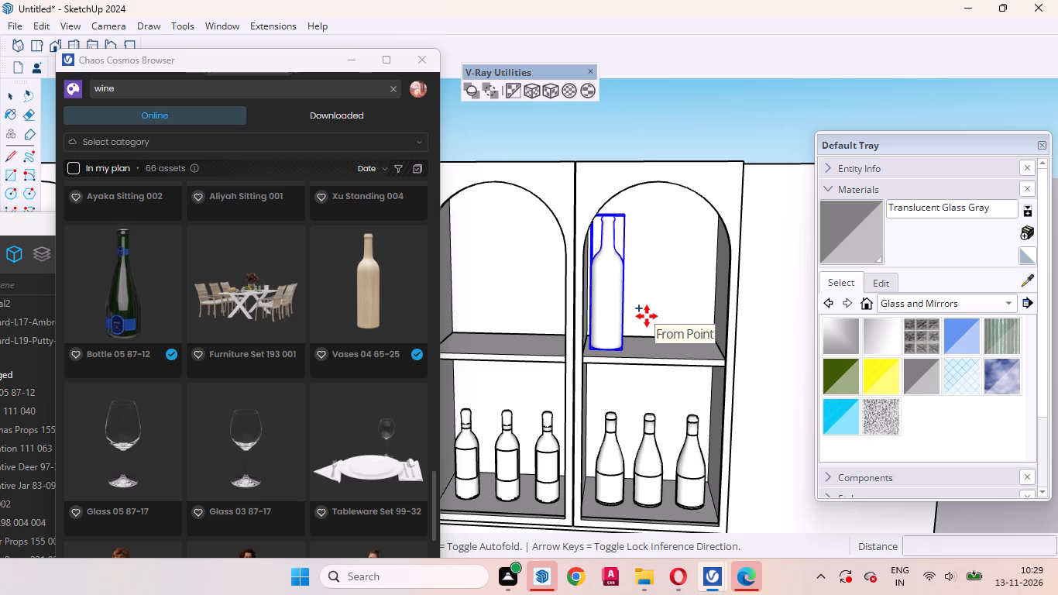
scroll(708, 367, up, 4)
middle_drag(640, 375, 640, 447)
click(555, 374)
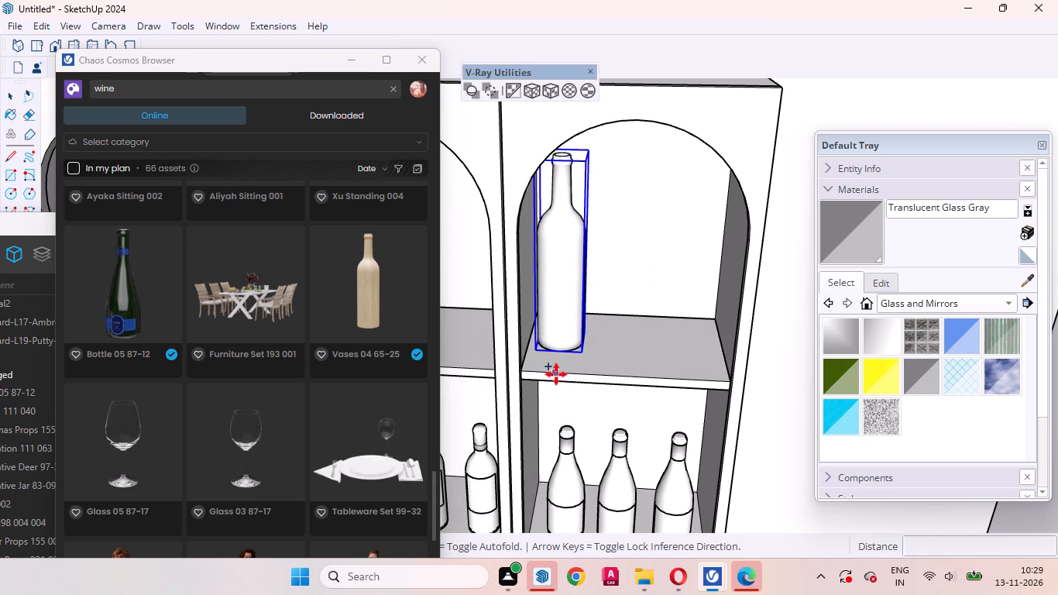
click(627, 381)
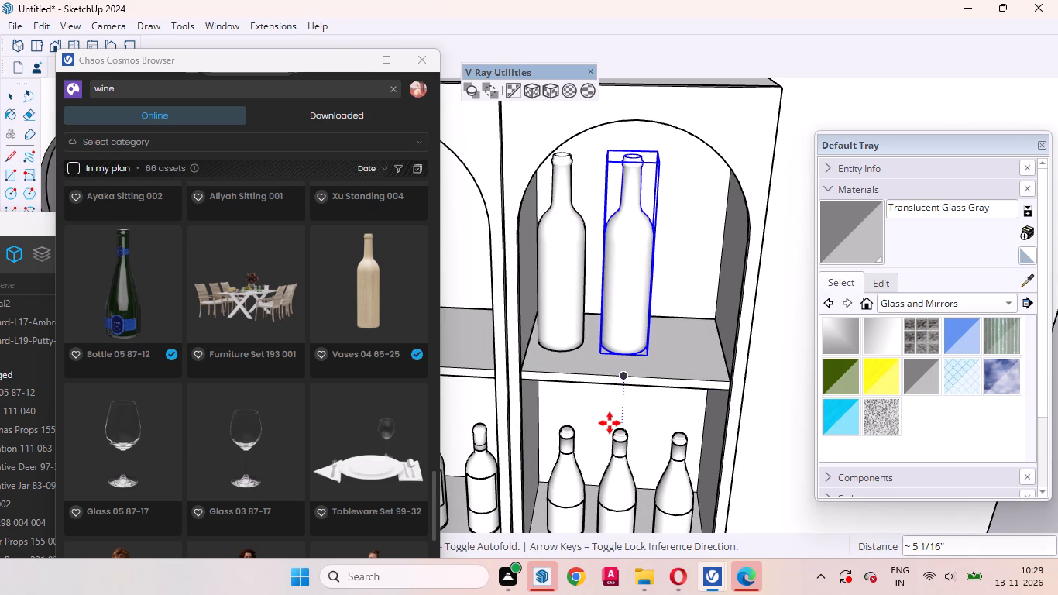
key(shift+asterisk)
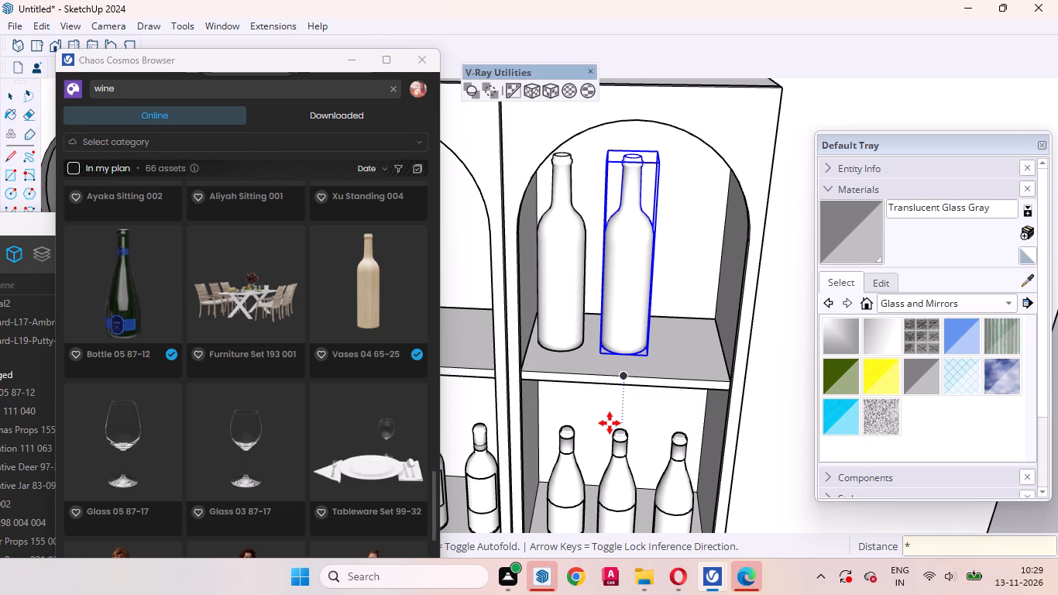
key(2)
key(Return)
key(space)
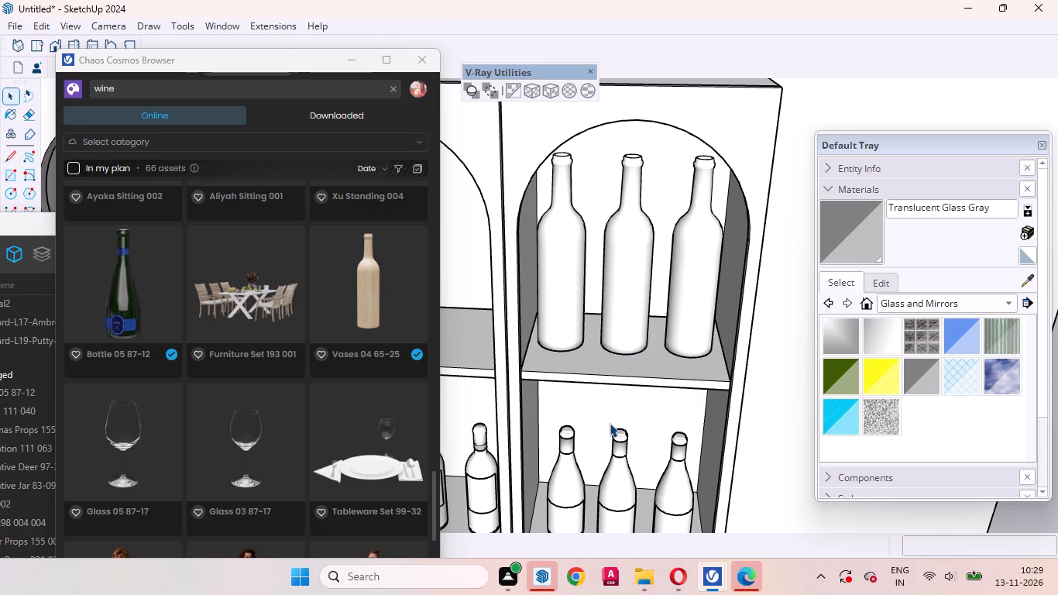
Select the three bottle-shaped vases on the last upper shelf and scale their height down to about 0.93.
scroll(634, 311, down, 14)
middle_drag(617, 302, 615, 267)
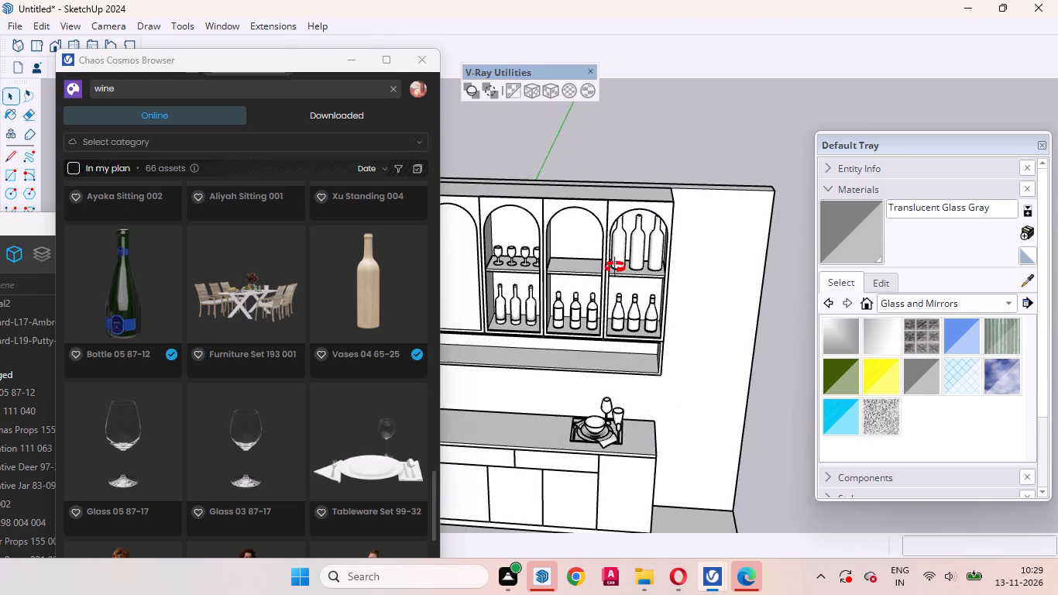
middle_drag(615, 267, 625, 228)
scroll(628, 224, down, 4)
scroll(648, 292, down, 3)
scroll(640, 224, up, 8)
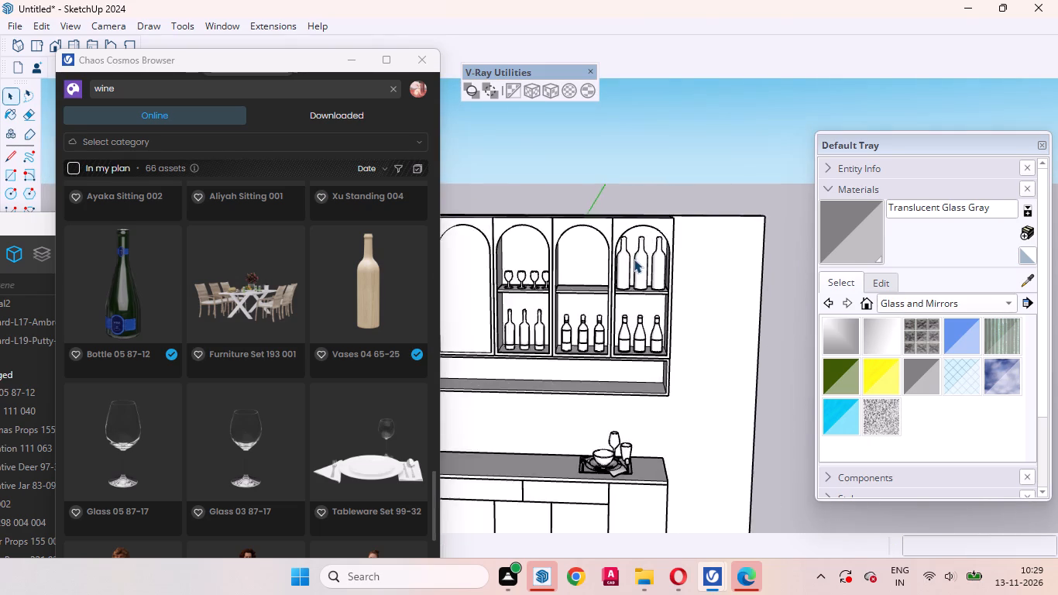
scroll(634, 259, up, 2)
click(619, 260)
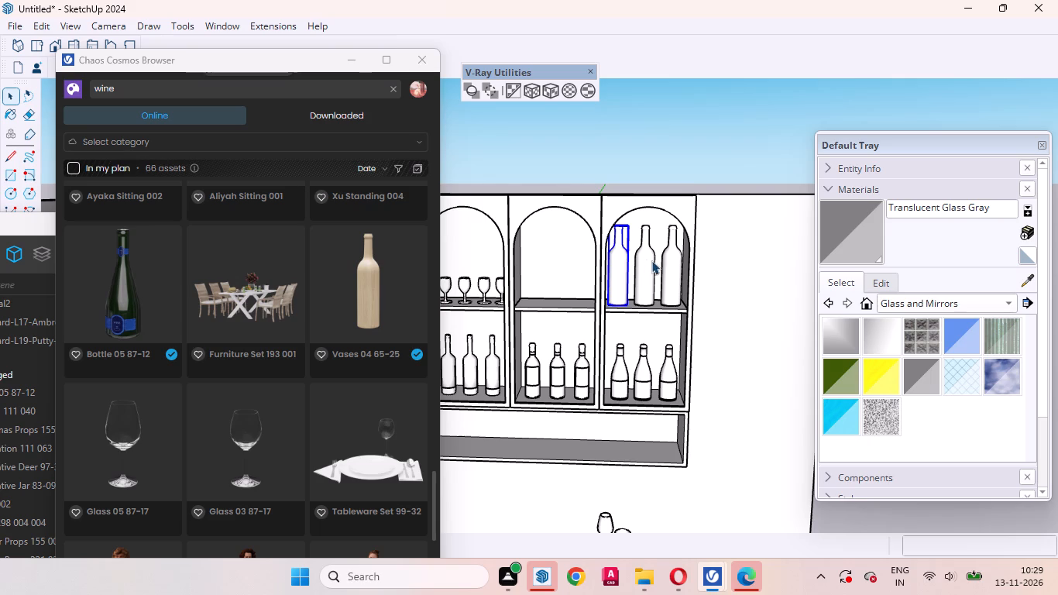
ctrl+click(647, 260)
ctrl+click(675, 263)
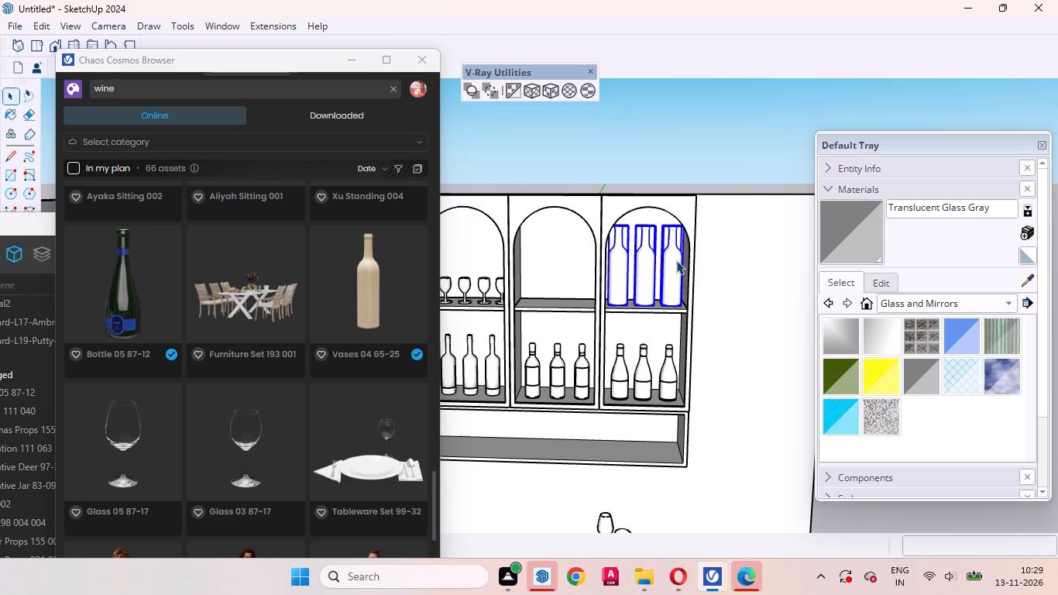
key(s)
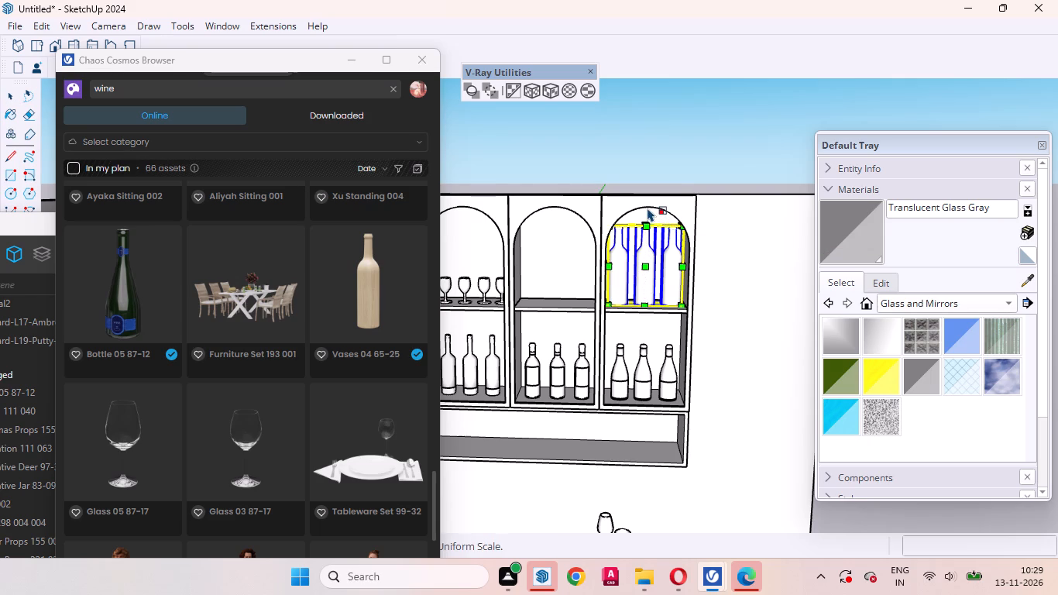
scroll(648, 218, up, 13)
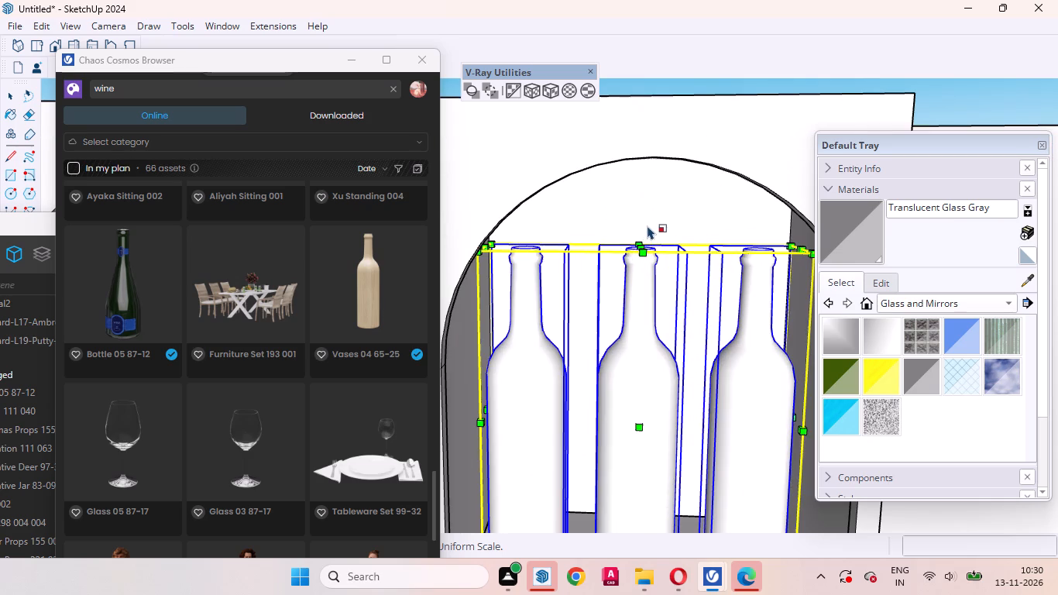
click(644, 242)
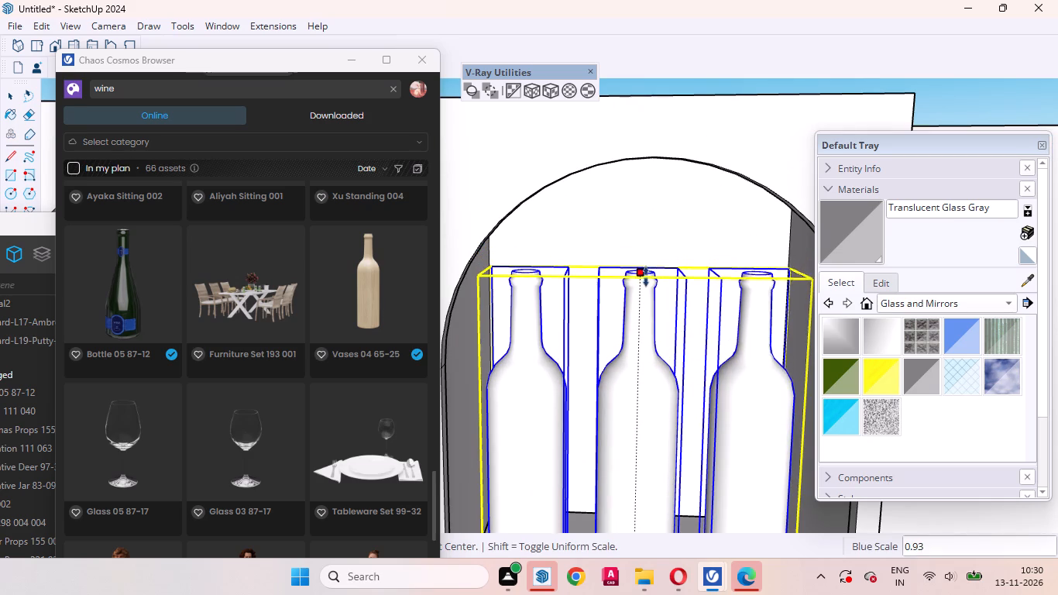
click(646, 287)
Scale the row of three vases to 0.94 along the red axis, bringing its left side inward, and deselect it.
scroll(671, 208, down, 4)
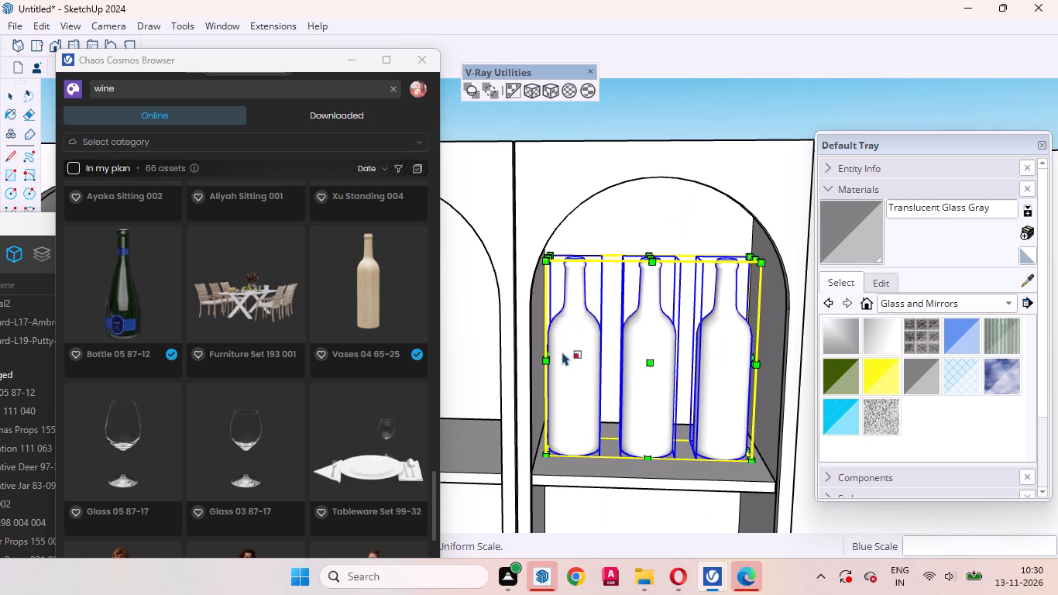
click(548, 350)
click(560, 351)
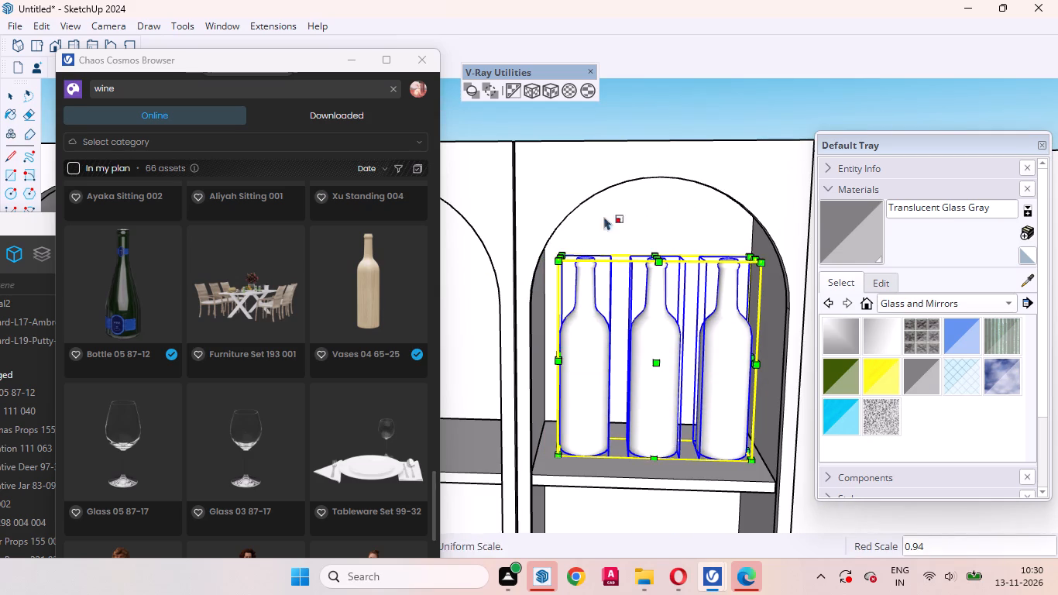
key(space)
click(627, 109)
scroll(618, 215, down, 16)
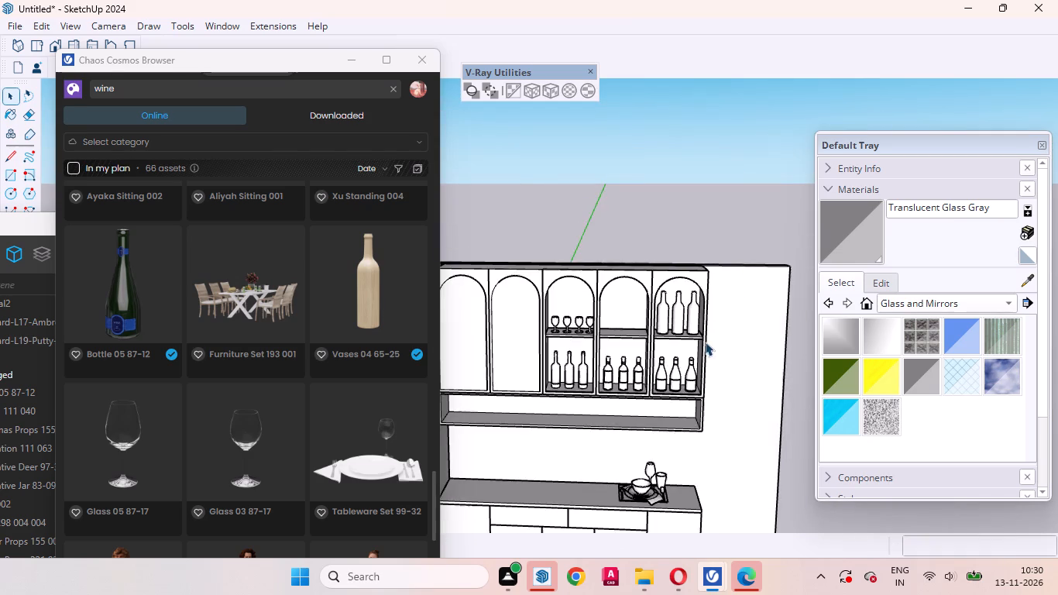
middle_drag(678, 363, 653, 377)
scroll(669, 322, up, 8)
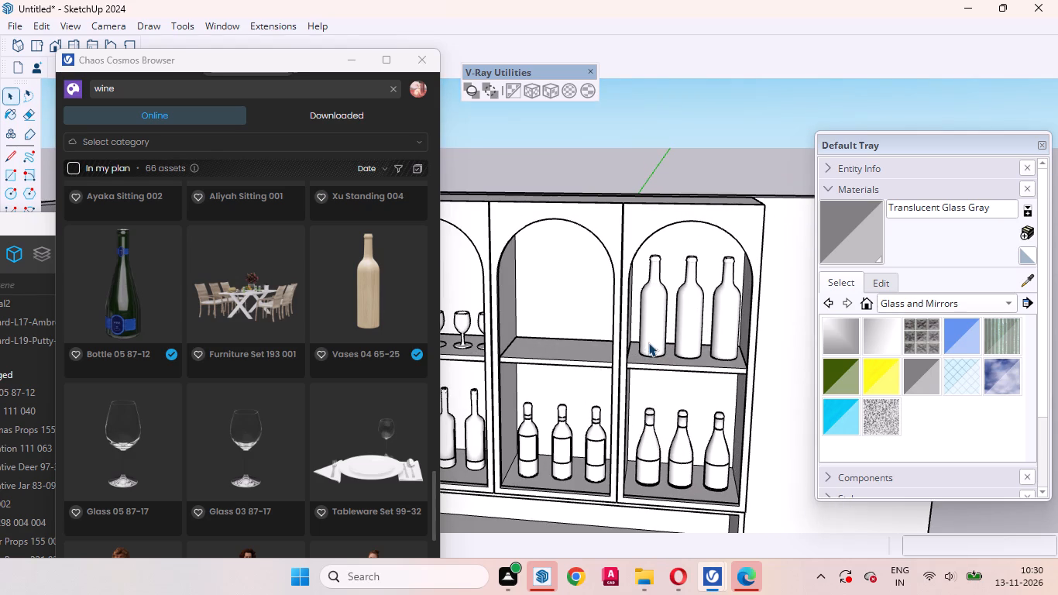
Move the first bottle-shaped vase on the last compartment's upper shelf about 5/8" toward the compartment's left side.
click(649, 342)
scroll(660, 355, up, 8)
key(m)
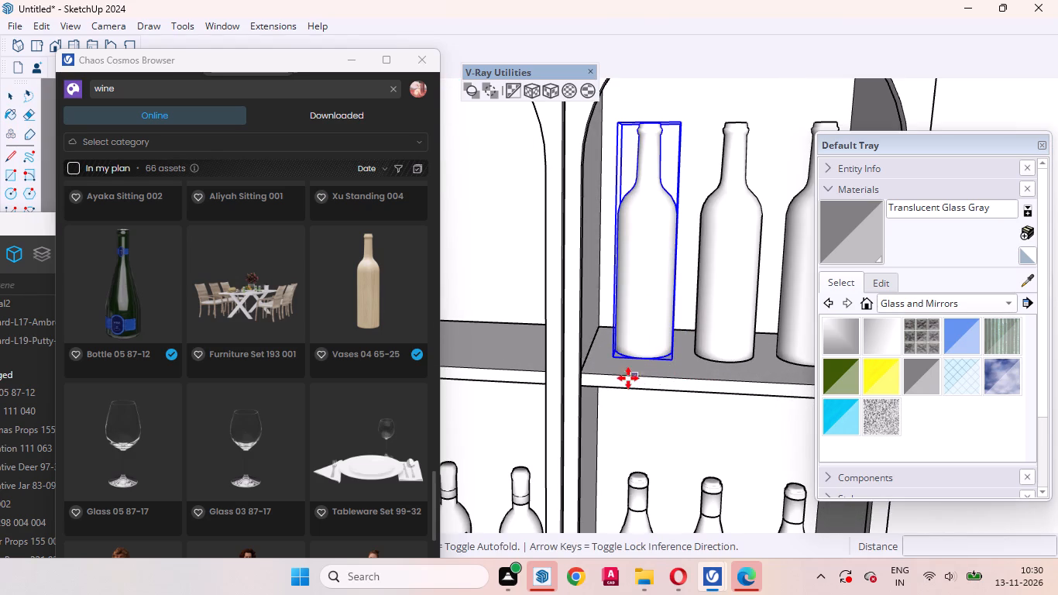
click(686, 376)
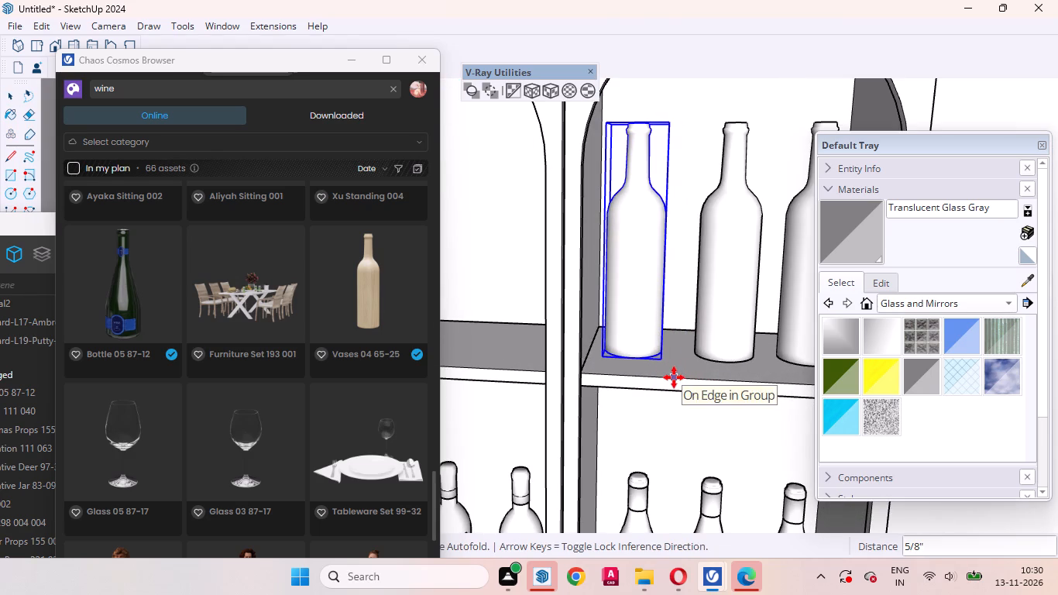
click(674, 377)
key(space)
Shift the middle bottle-shaped vase about 3/8" toward the first one along the same shelf and deselect it.
click(729, 315)
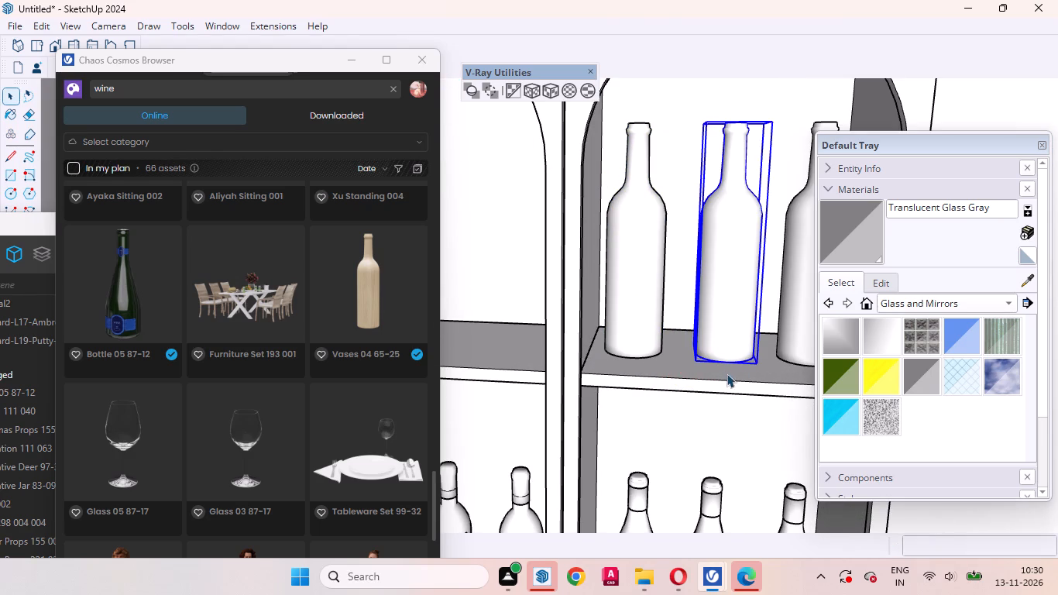
key(m)
scroll(751, 383, up, 4)
click(751, 385)
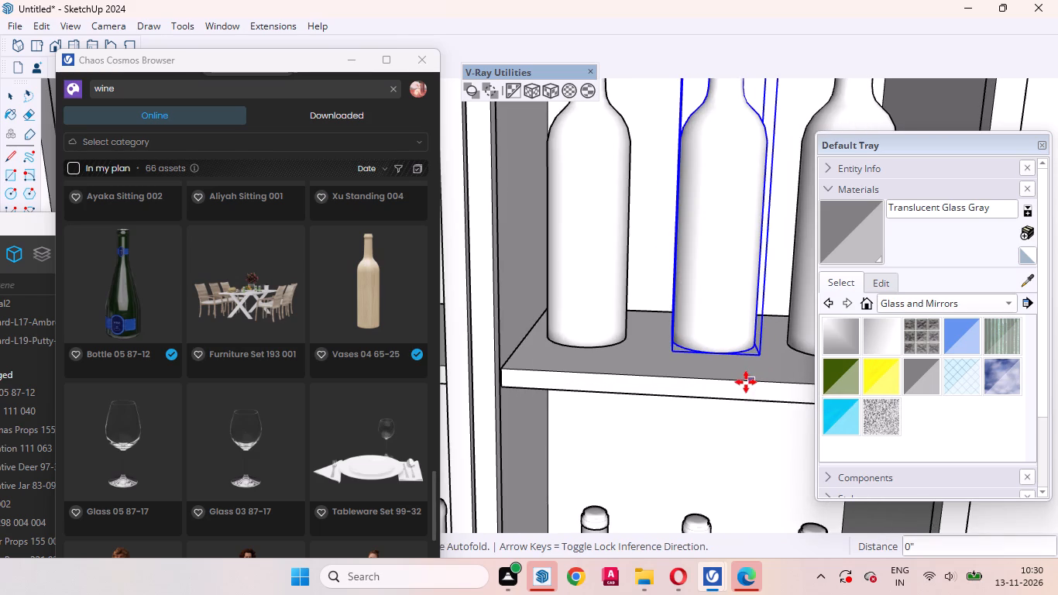
click(740, 380)
key(space)
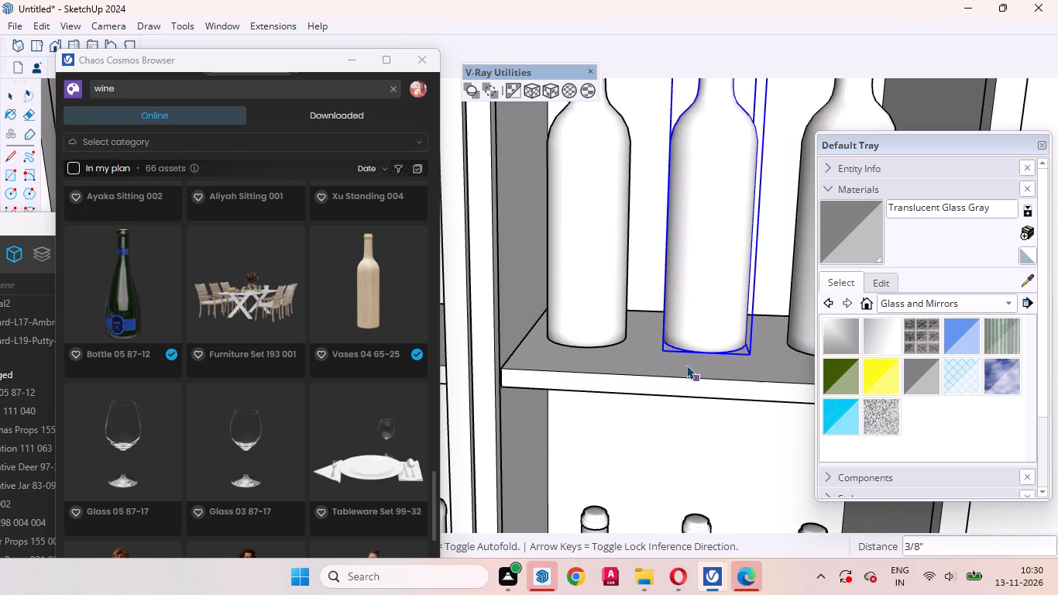
scroll(687, 361, down, 20)
click(680, 171)
Download the Glass 05 87-17 asset from the wine search results in Chaos Cosmos.
scroll(701, 201, down, 7)
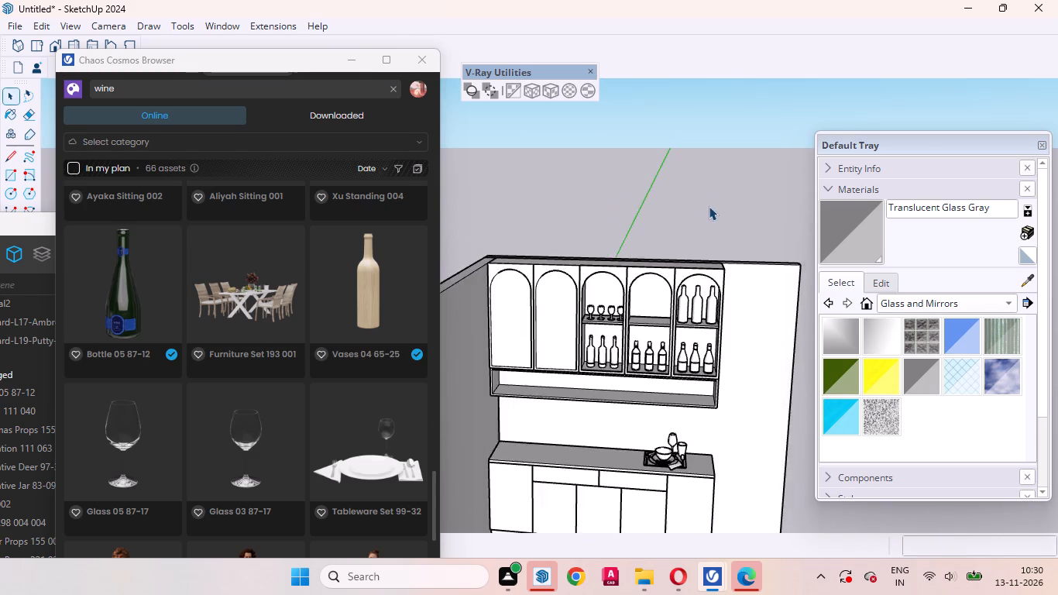
scroll(709, 206, down, 2)
middle_drag(672, 280, 613, 251)
scroll(620, 271, up, 8)
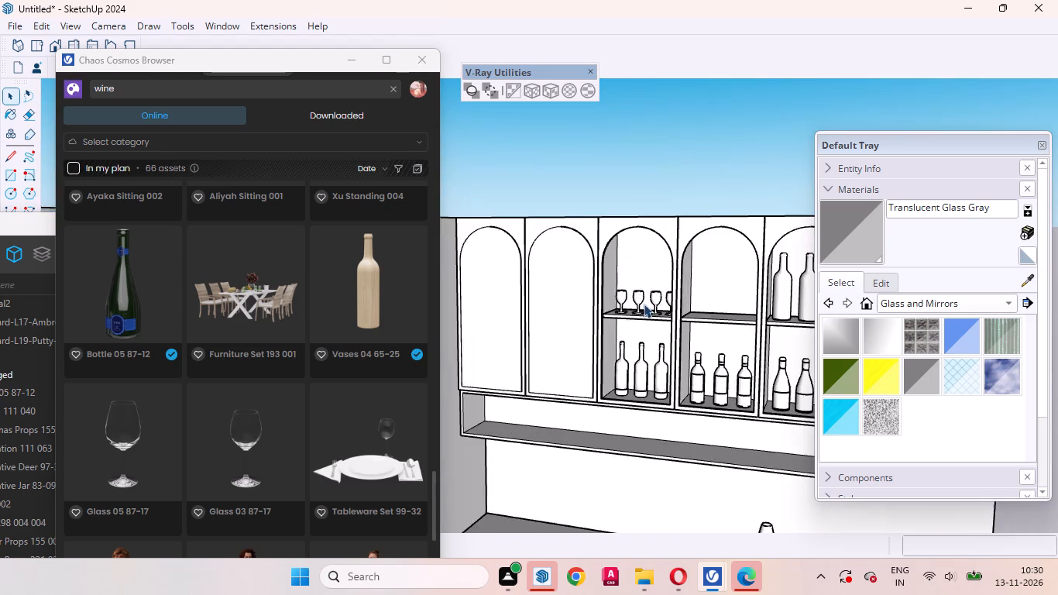
scroll(644, 304, up, 4)
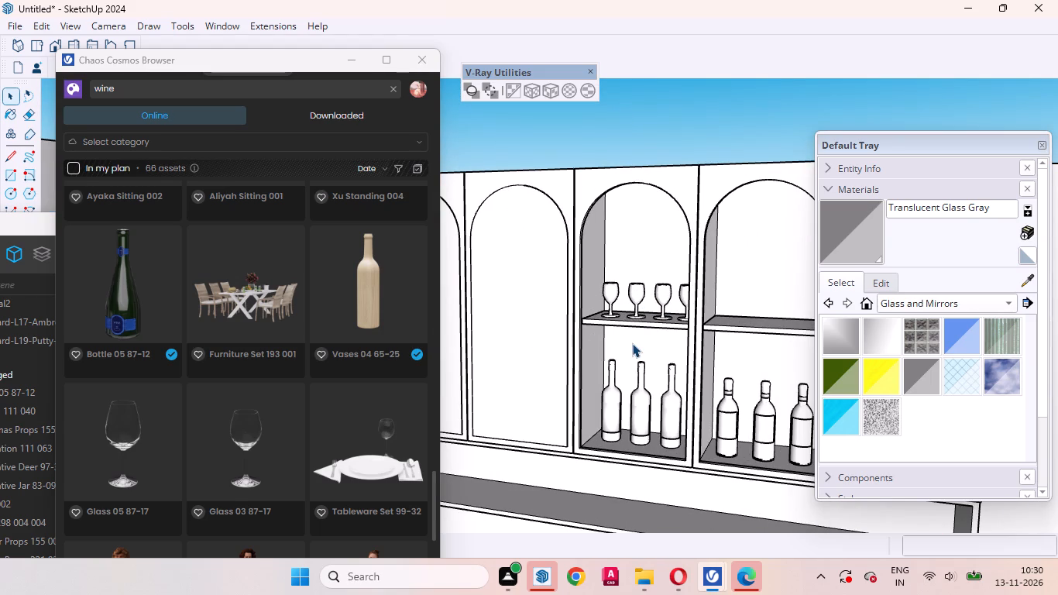
scroll(452, 351, up, 3)
scroll(299, 374, up, 1)
scroll(292, 357, down, 3)
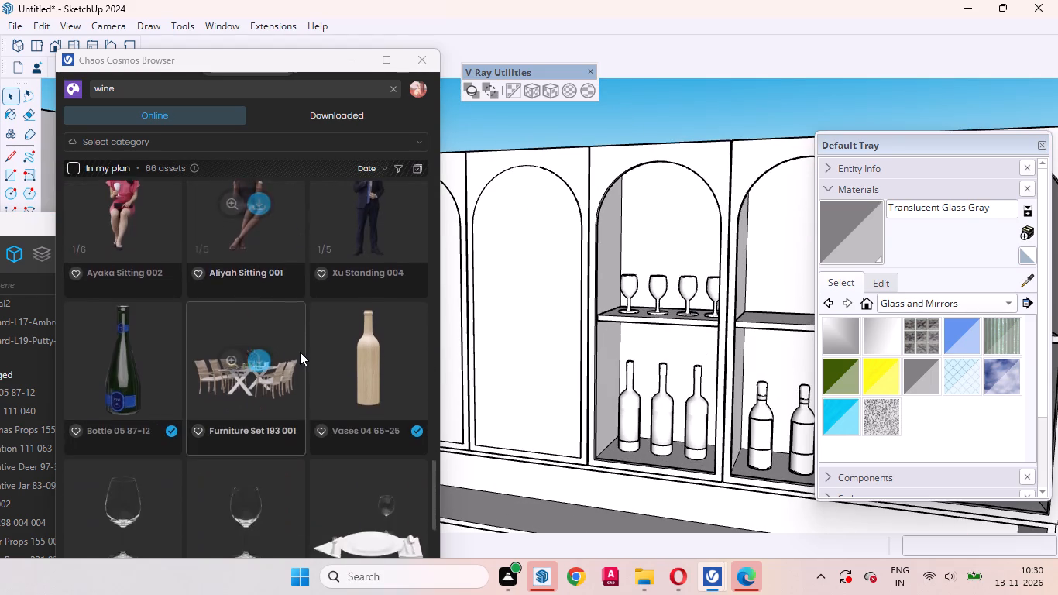
scroll(300, 352, down, 1)
click(138, 363)
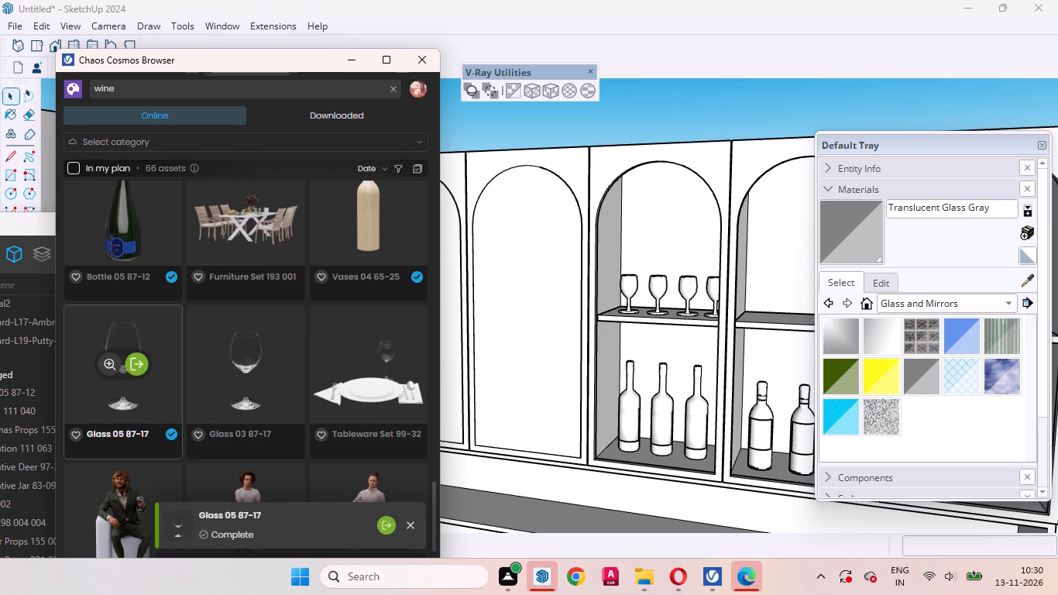
Import Bottle 05 87-12, place one near the left side of the fourth compartment's empty upper shelf and end the placement.
scroll(139, 294, up, 1)
click(138, 285)
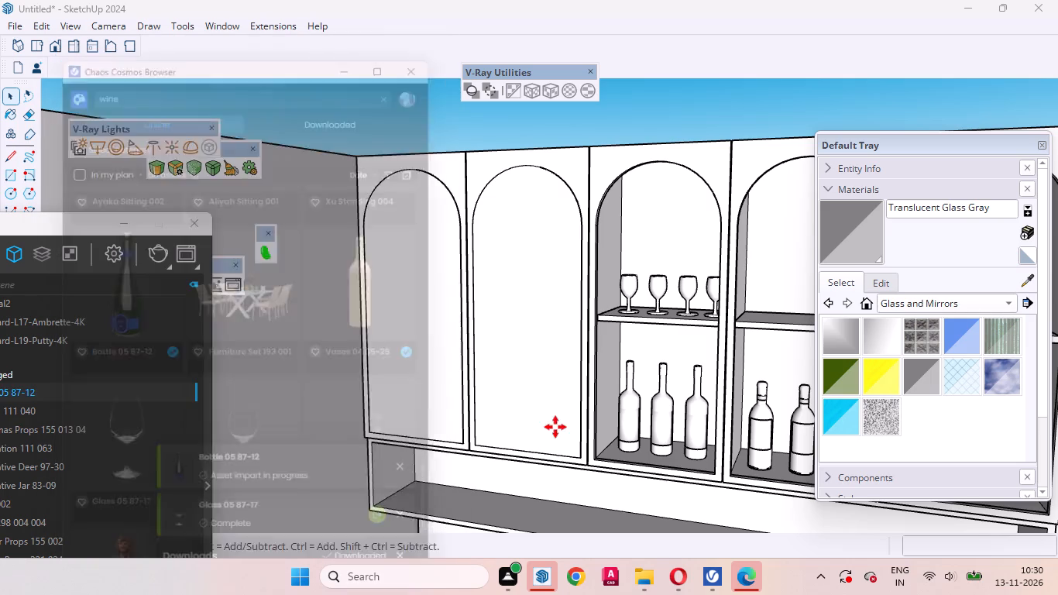
scroll(503, 485, down, 7)
scroll(661, 442, up, 5)
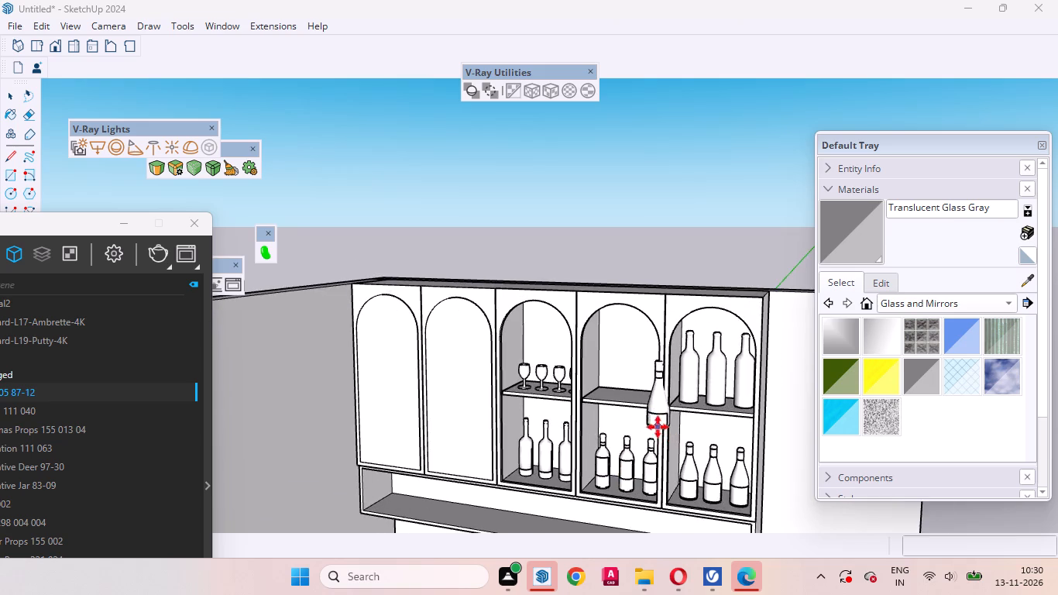
scroll(658, 427, up, 4)
middle_drag(577, 365, 686, 446)
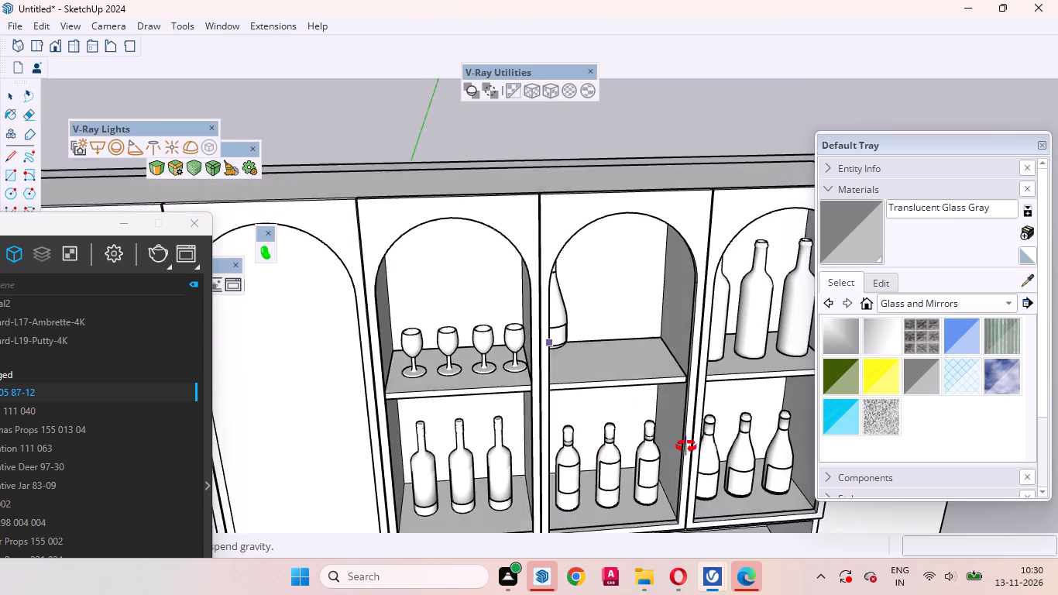
middle_drag(686, 446, 650, 436)
scroll(569, 367, up, 4)
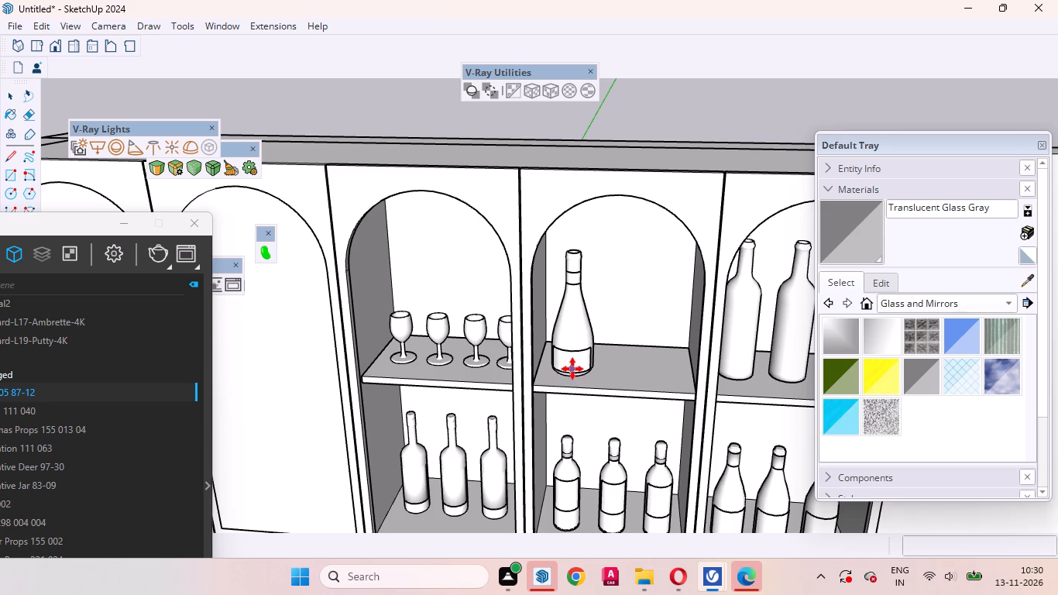
click(572, 366)
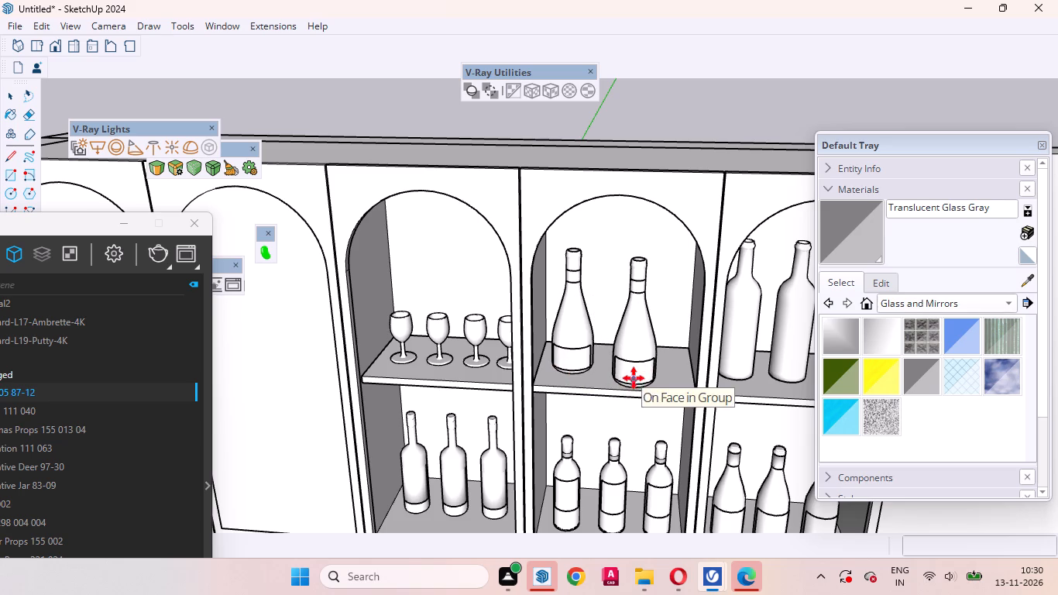
key(space)
Copy the newly placed bottle about 7 5/8" along its shelf toward the compartment's other side and deselect the copy.
middle_drag(617, 414, 623, 346)
click(581, 349)
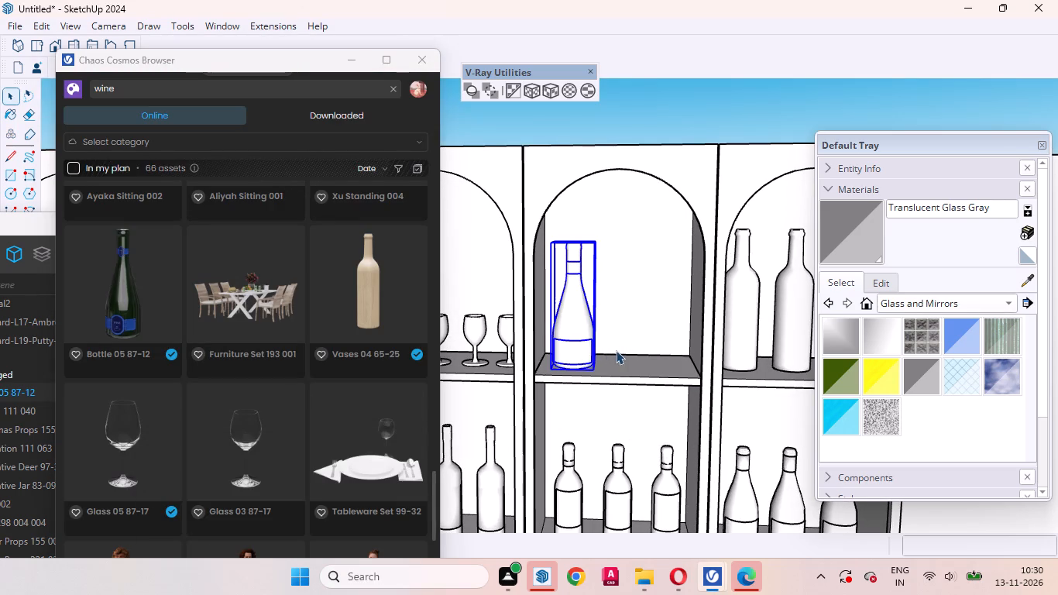
click(616, 350)
key(m)
scroll(611, 365, up, 3)
click(599, 372)
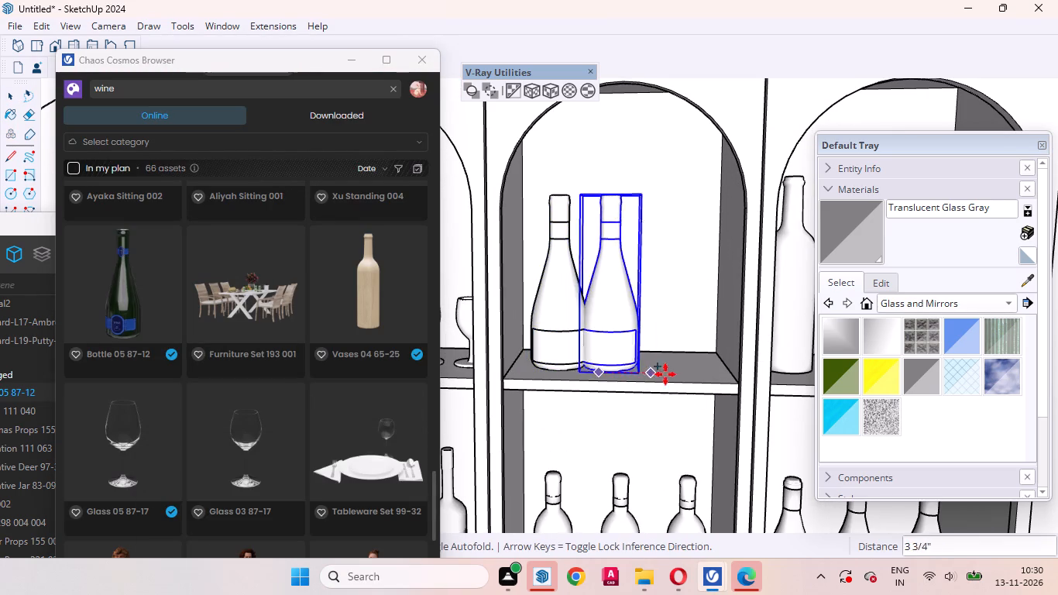
click(711, 374)
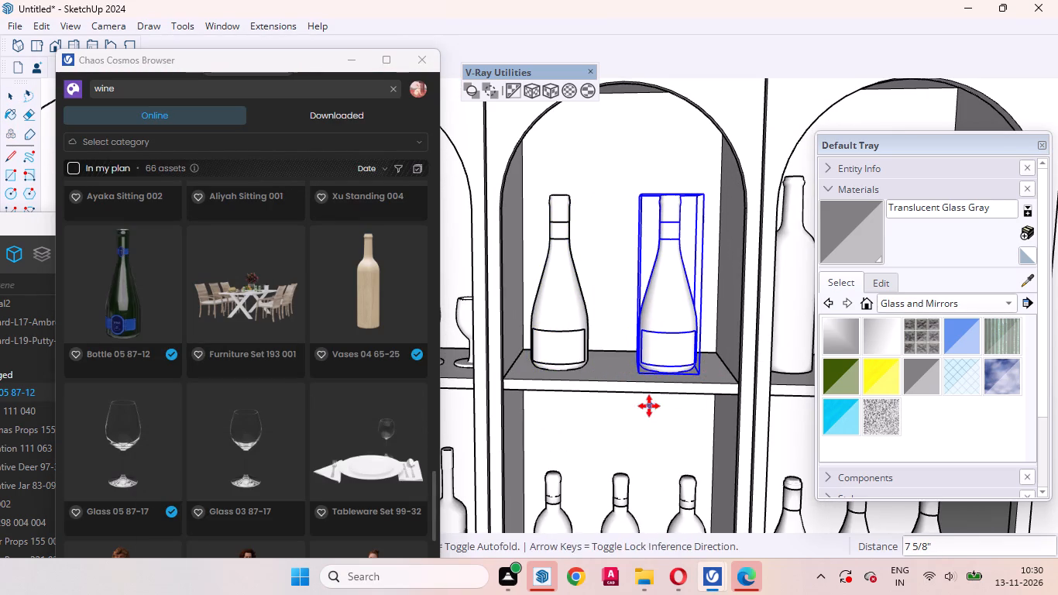
key(space)
scroll(623, 404, down, 13)
click(648, 221)
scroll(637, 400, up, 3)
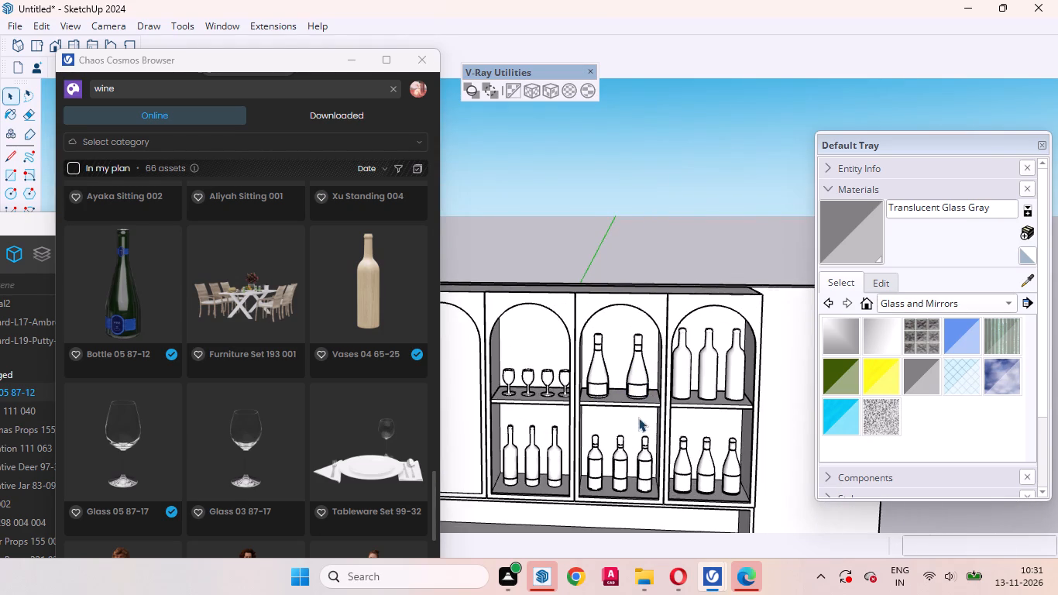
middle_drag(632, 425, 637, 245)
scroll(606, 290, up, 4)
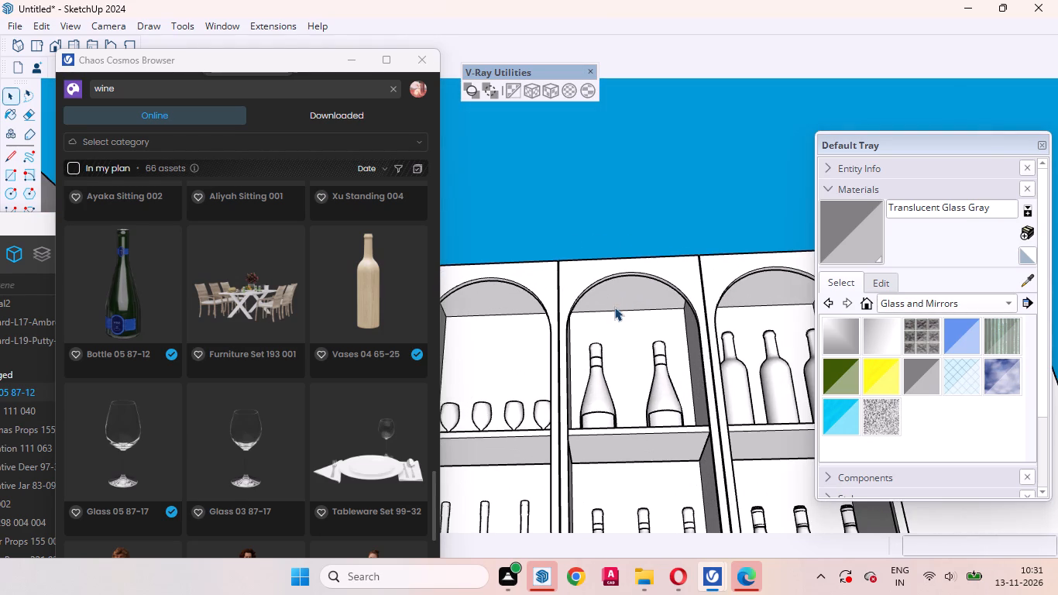
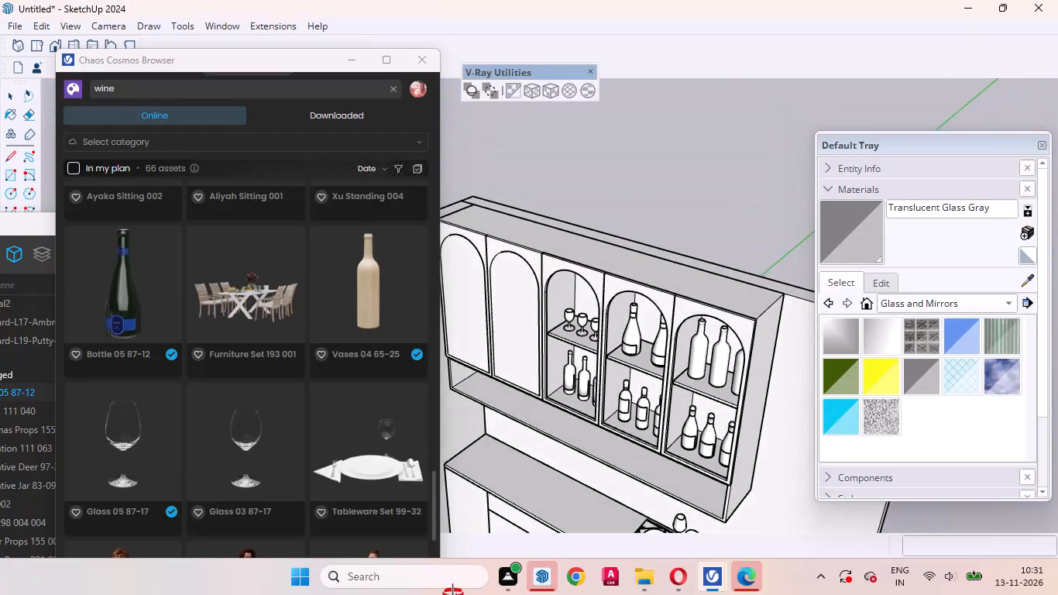
Add a guide line across the third compartment's ceiling, parallel to its back edge and about 5 7/16" forward of it.
scroll(534, 322, up, 8)
scroll(595, 309, down, 3)
middle_drag(601, 340, 599, 339)
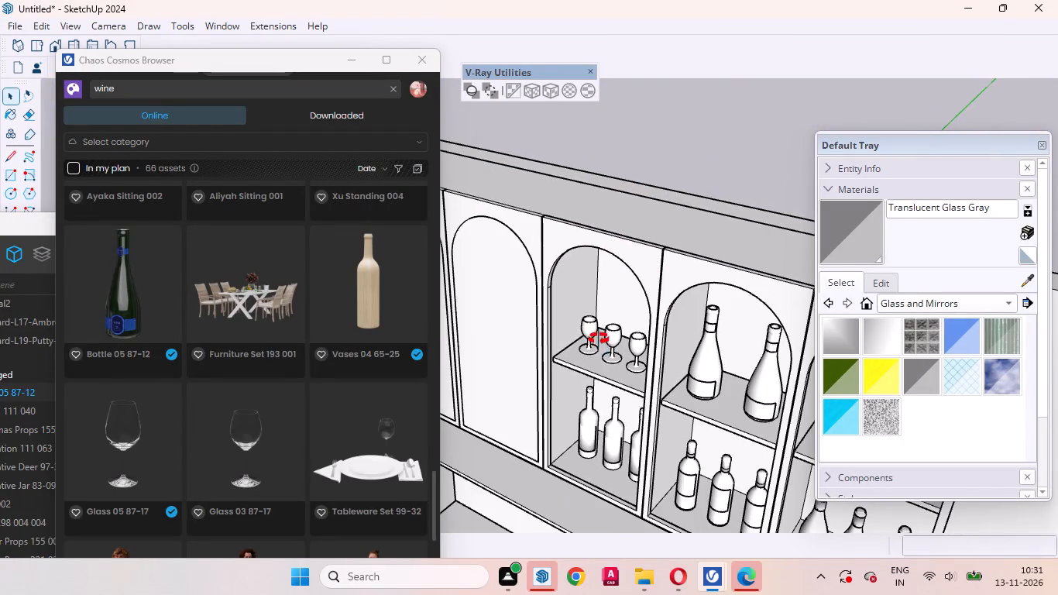
middle_drag(599, 339, 632, 105)
scroll(594, 249, up, 8)
middle_drag(621, 286, 596, 203)
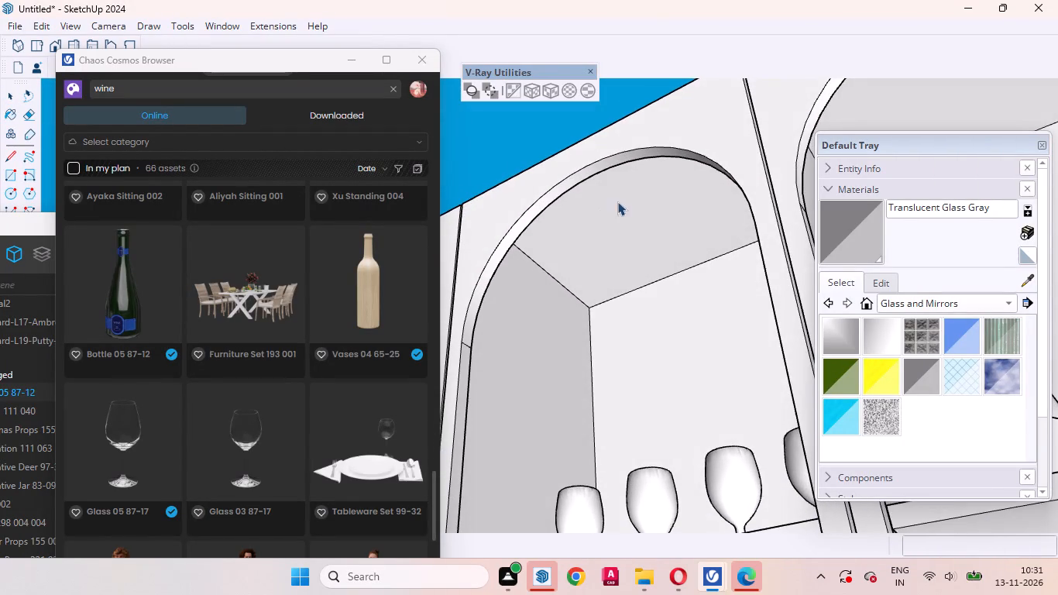
key(t)
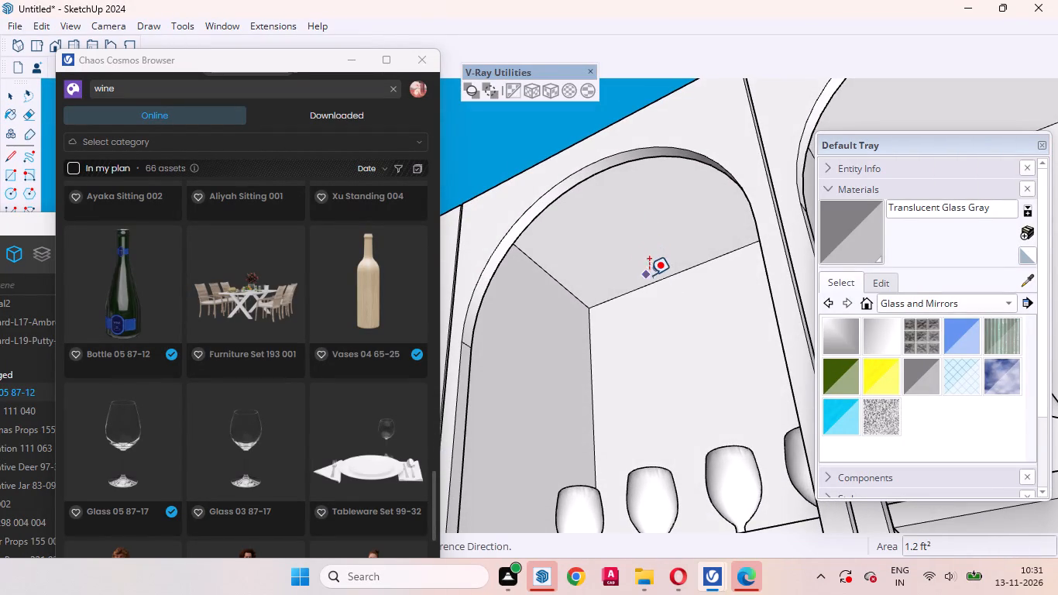
click(660, 276)
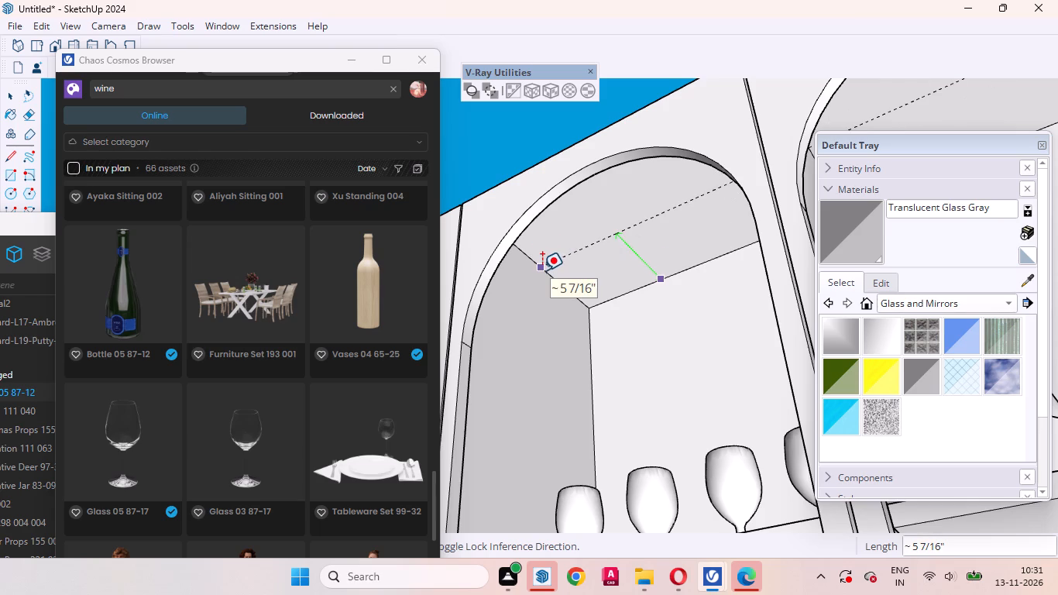
click(542, 270)
Add a second parallel guide on the third compartment's ceiling, offset 18 mm from the first toward the arched front.
scroll(643, 248, up, 4)
middle_drag(645, 235, 630, 242)
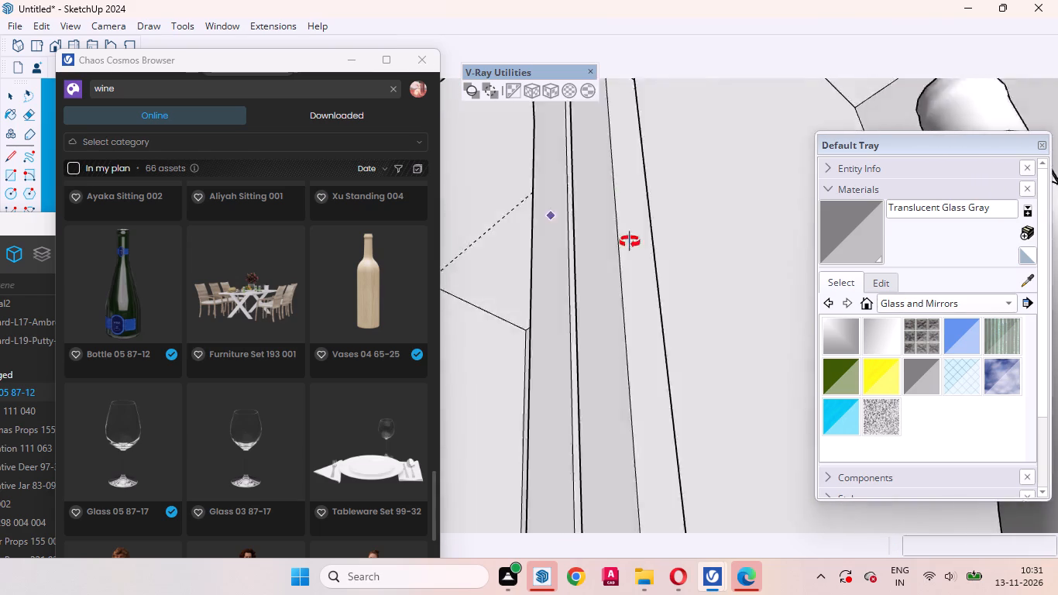
middle_drag(630, 242, 702, 246)
scroll(792, 232, down, 11)
scroll(719, 242, up, 4)
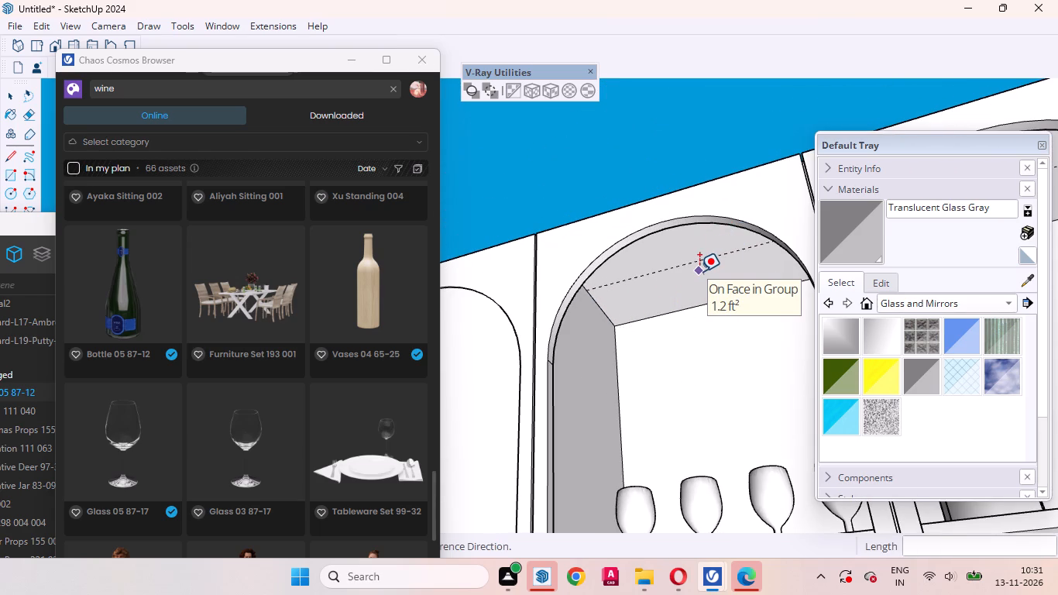
scroll(706, 249, up, 5)
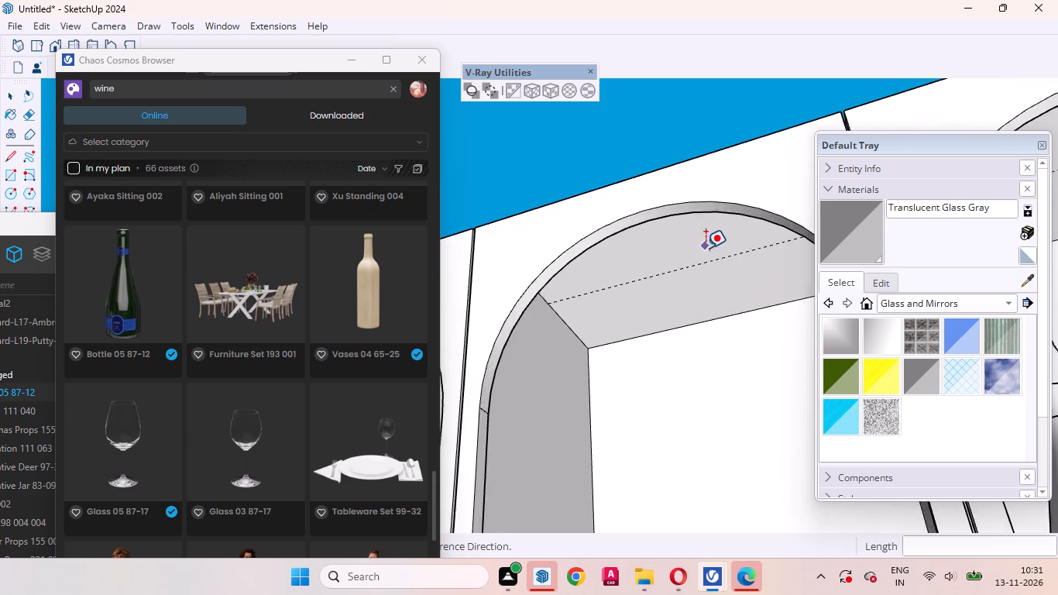
scroll(706, 248, up, 2)
click(707, 269)
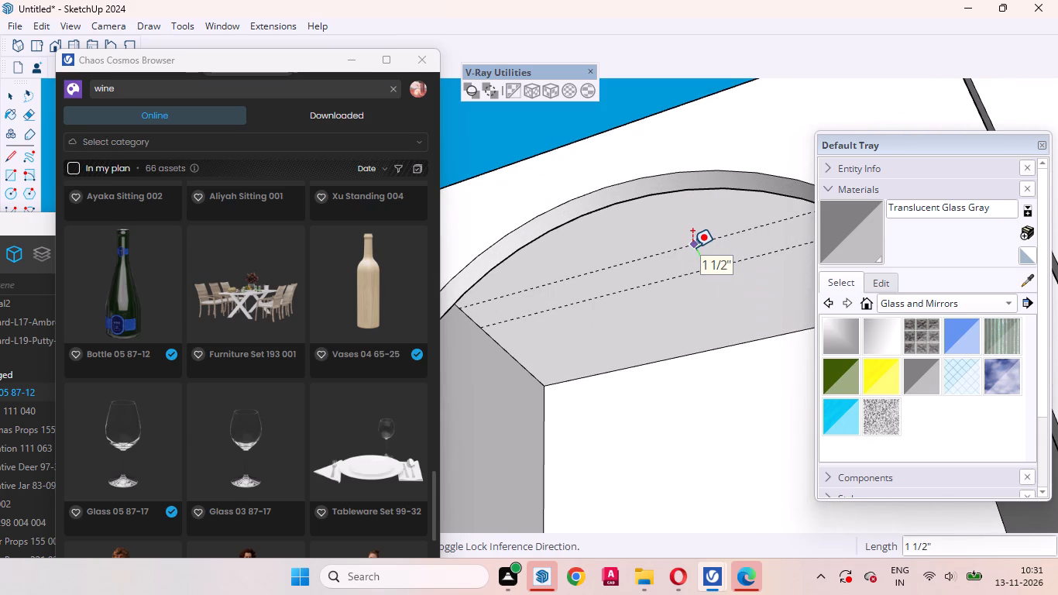
key(1)
text(8mm)
key(Return)
key(space)
Close the Chaos Cosmos browser.
scroll(665, 267, down, 4)
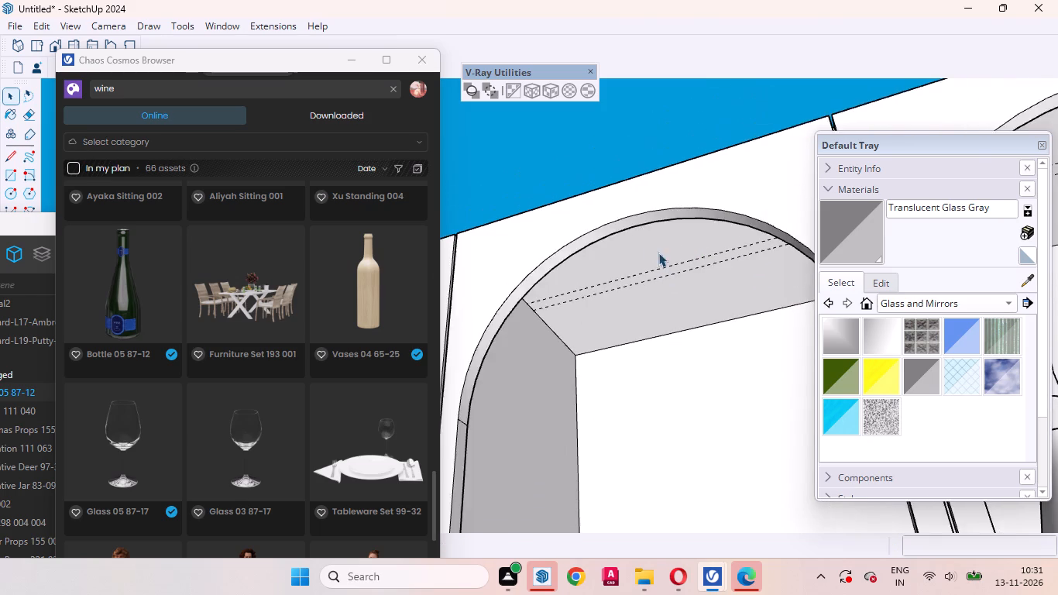
scroll(658, 253, down, 17)
middle_drag(629, 294, 727, 335)
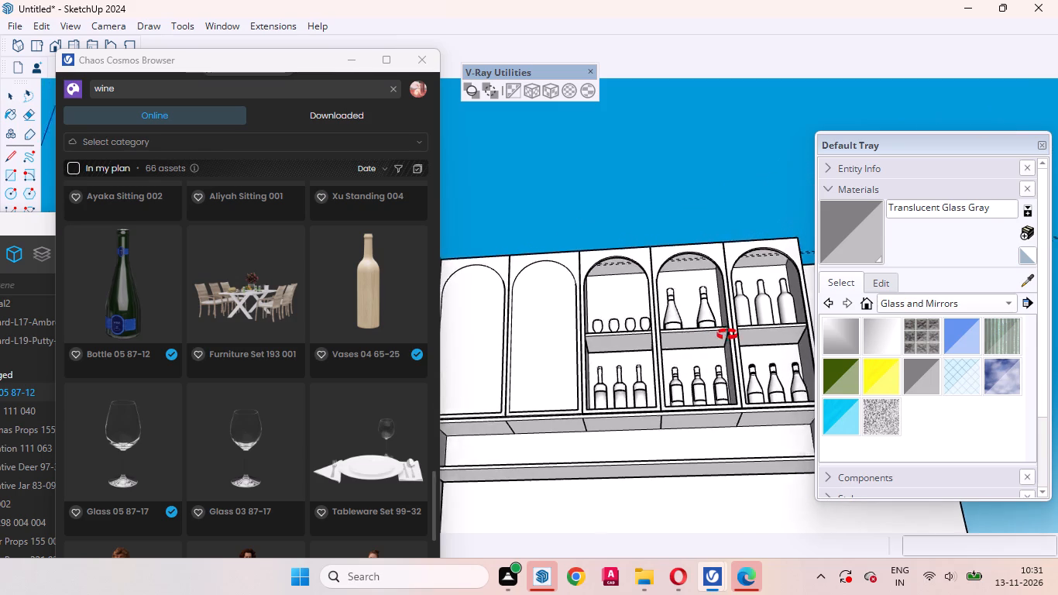
middle_drag(727, 335, 737, 333)
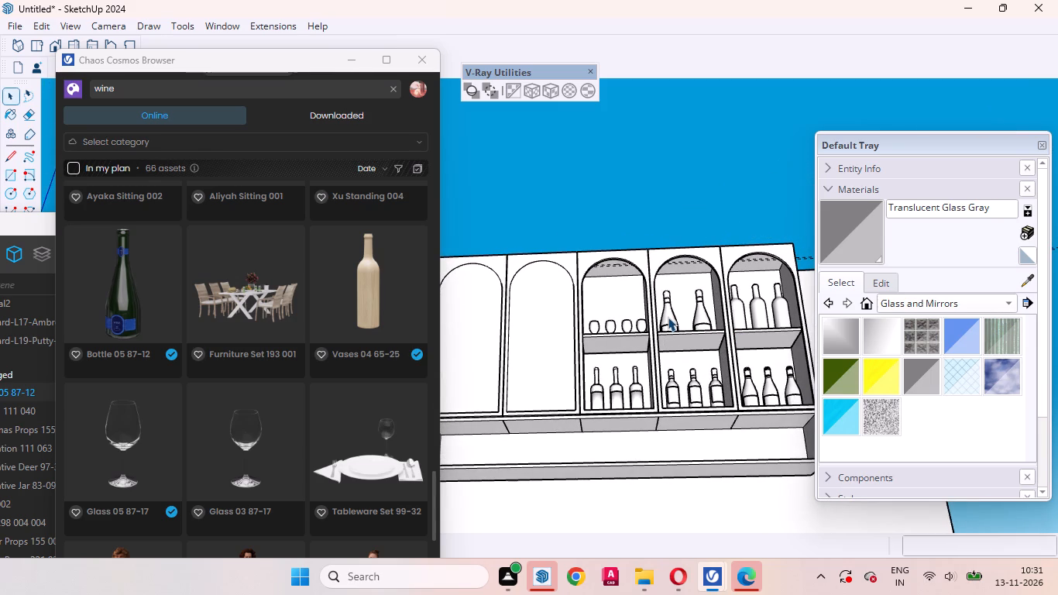
click(421, 63)
Draw a V-Ray rectangle light filling the strip between the two guides across the full width of the third compartment's ceiling.
click(98, 147)
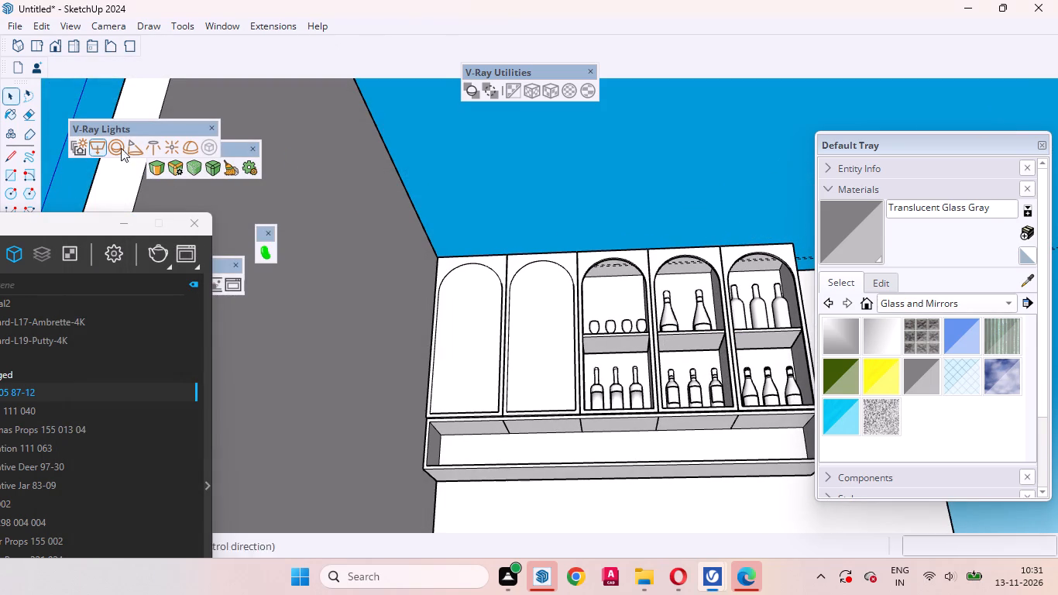
scroll(571, 263, up, 7)
scroll(647, 297, up, 2)
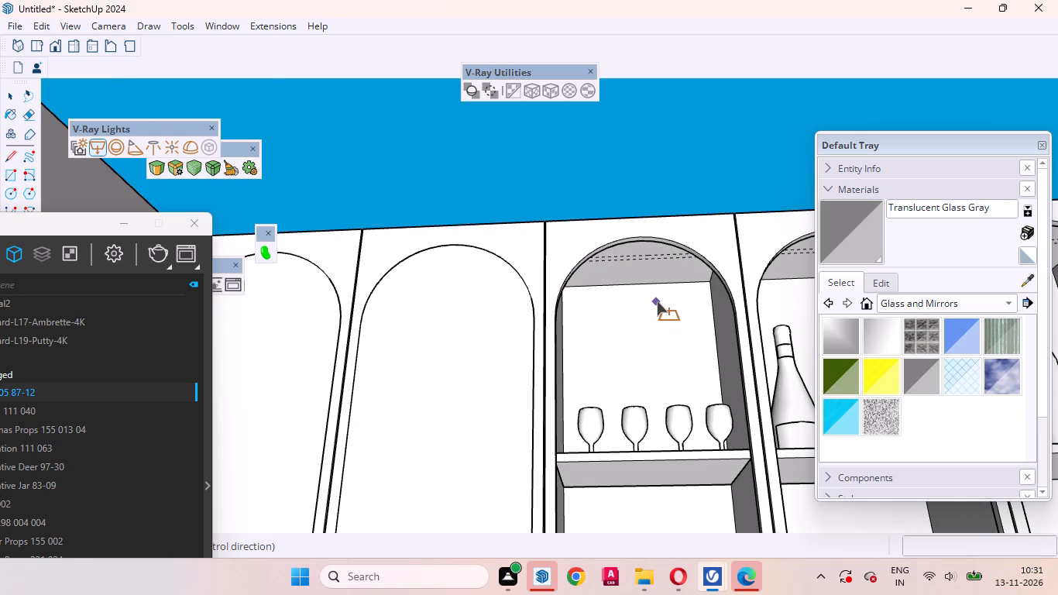
scroll(654, 300, up, 1)
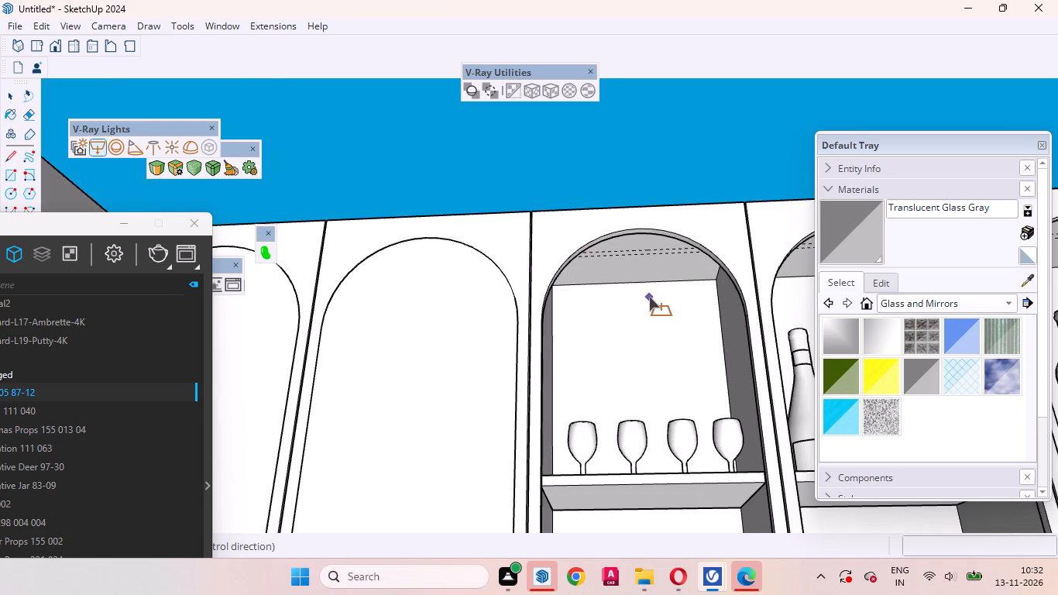
scroll(649, 297, up, 1)
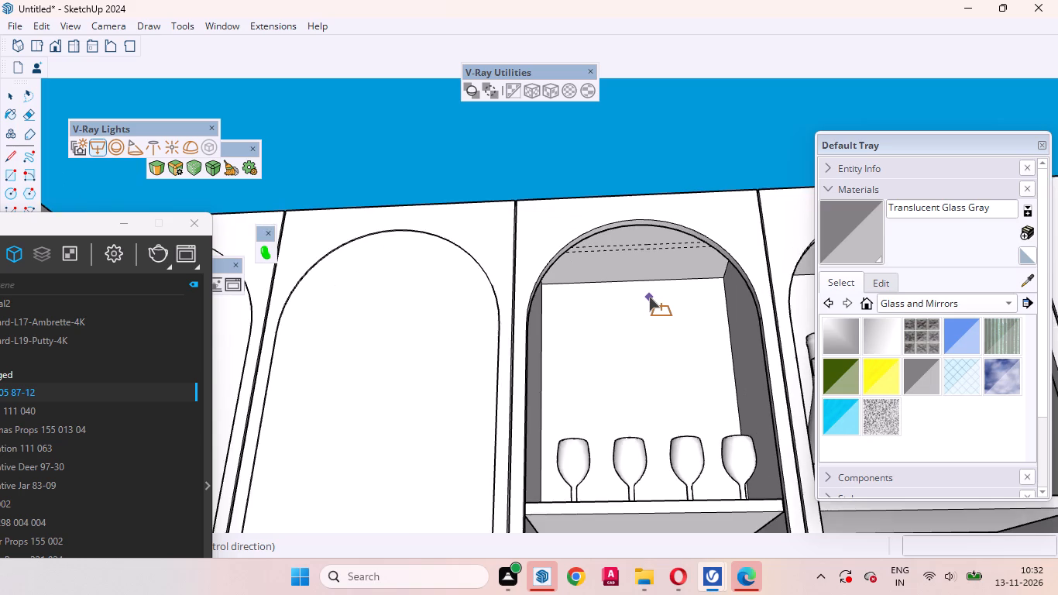
scroll(649, 297, up, 1)
scroll(641, 301, down, 2)
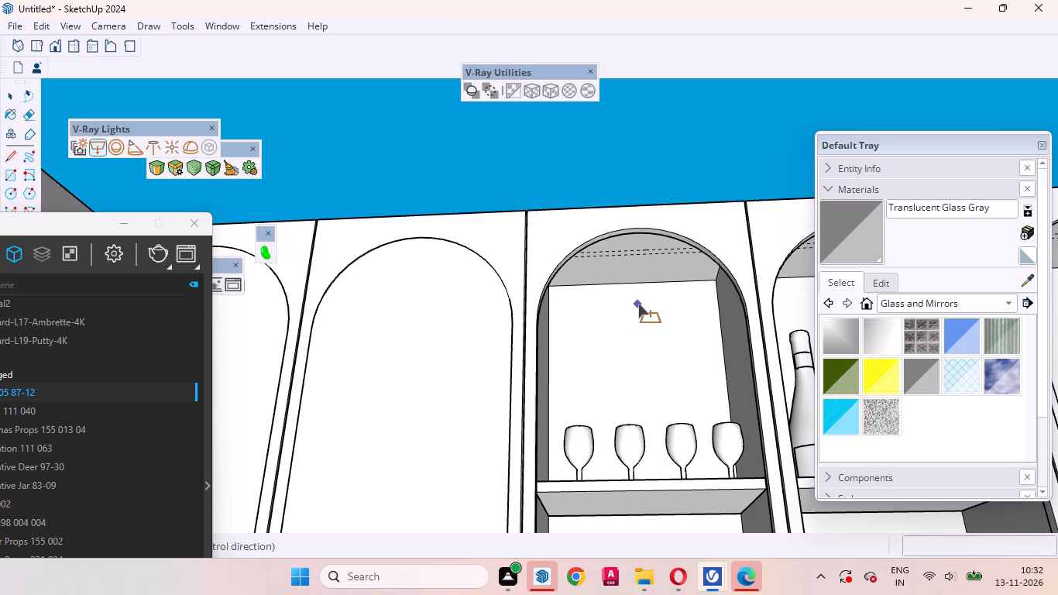
scroll(611, 281, up, 6)
middle_drag(616, 270, 560, 169)
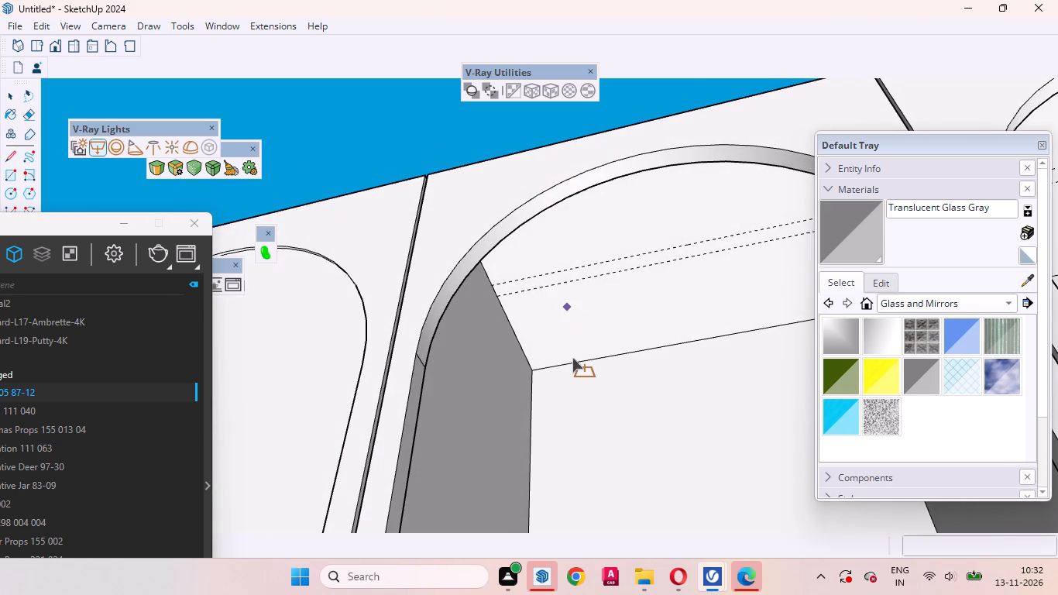
scroll(589, 373, down, 4)
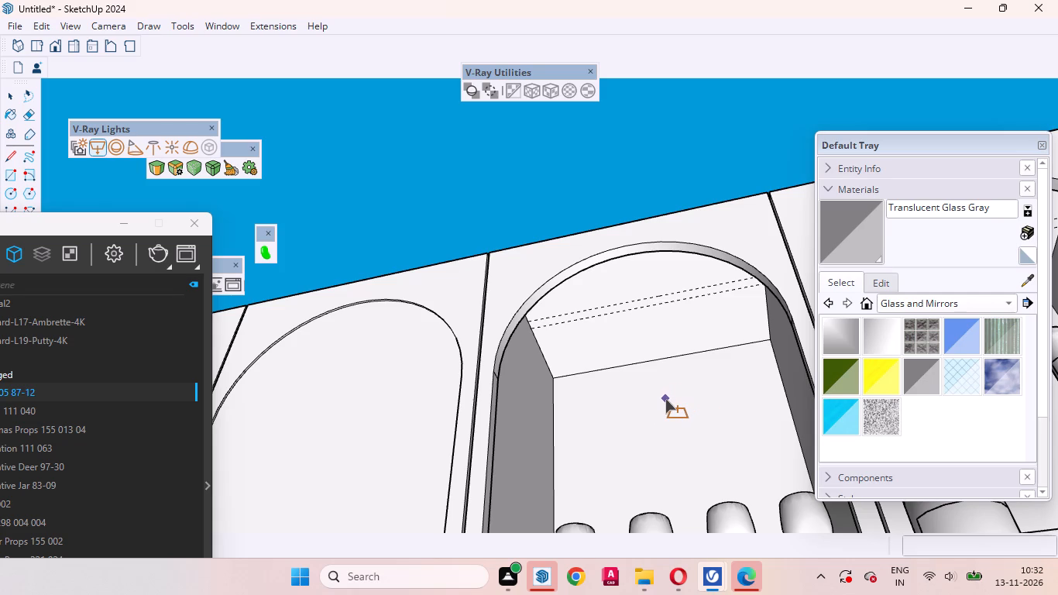
scroll(586, 439, down, 3)
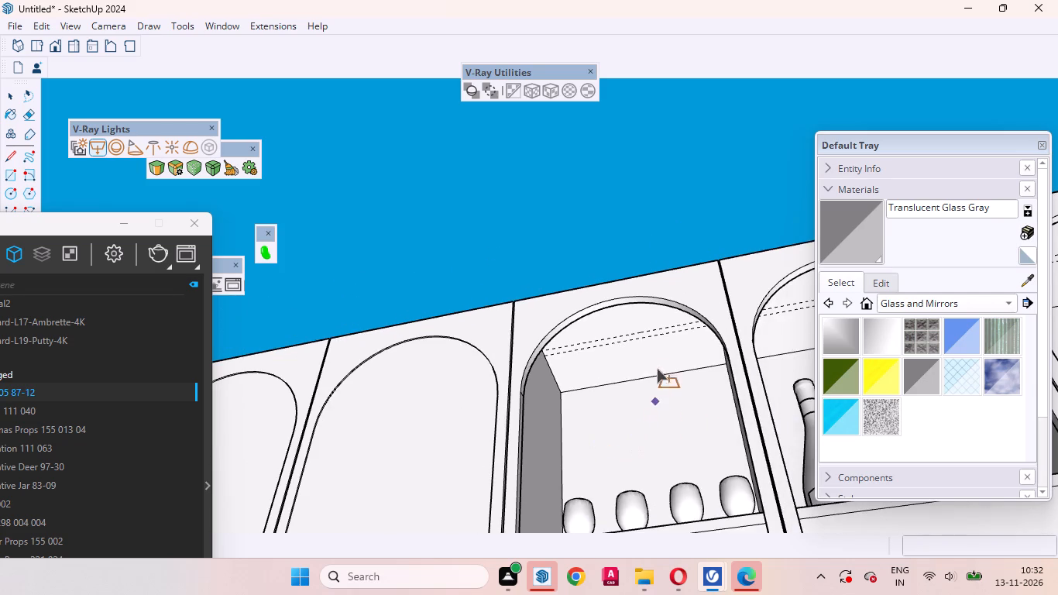
scroll(657, 357, up, 9)
middle_drag(652, 352, 740, 319)
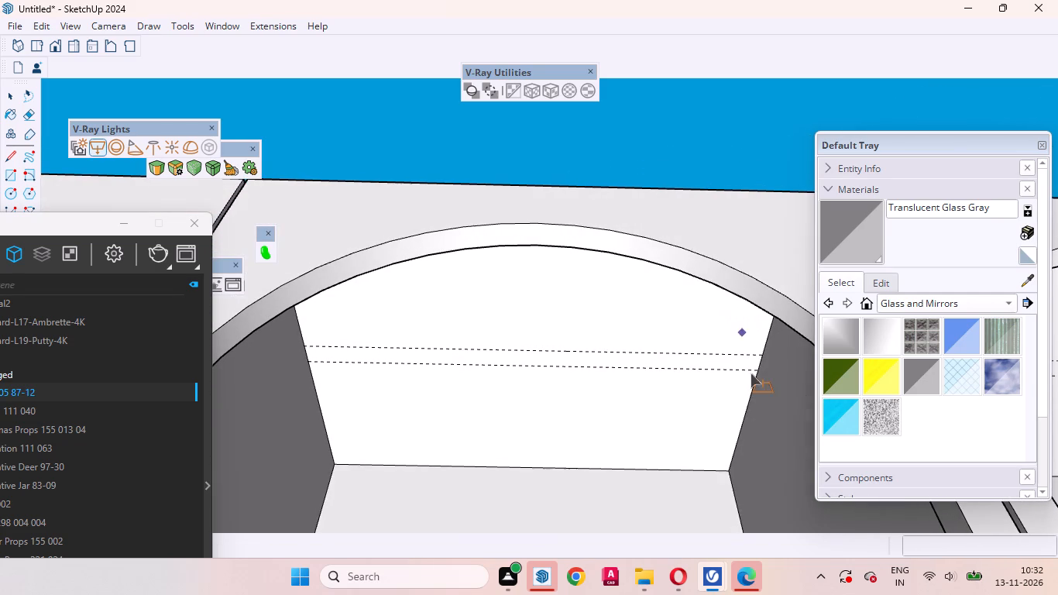
click(756, 370)
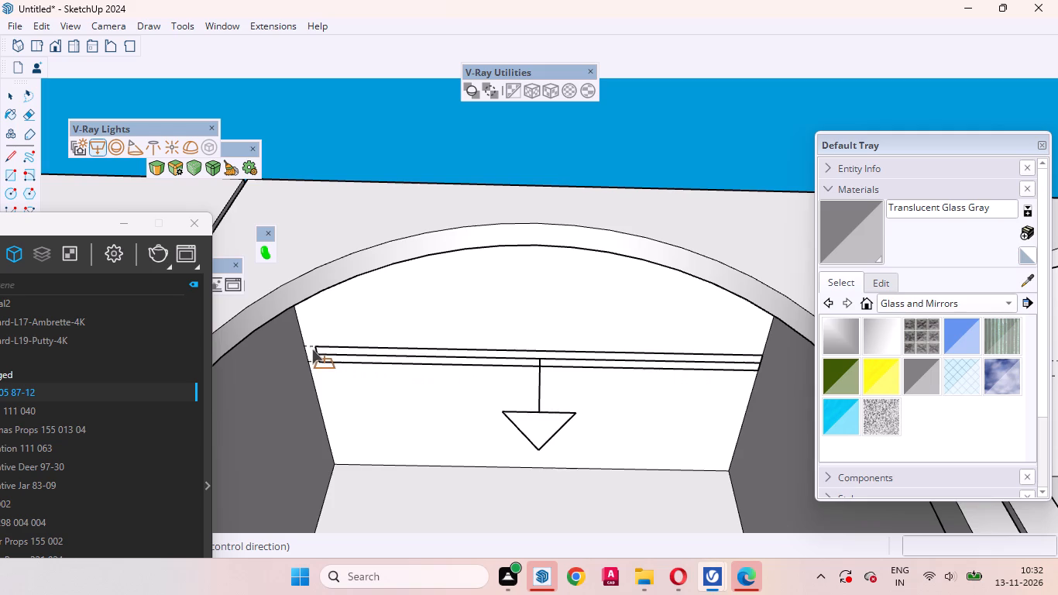
click(304, 348)
key(space)
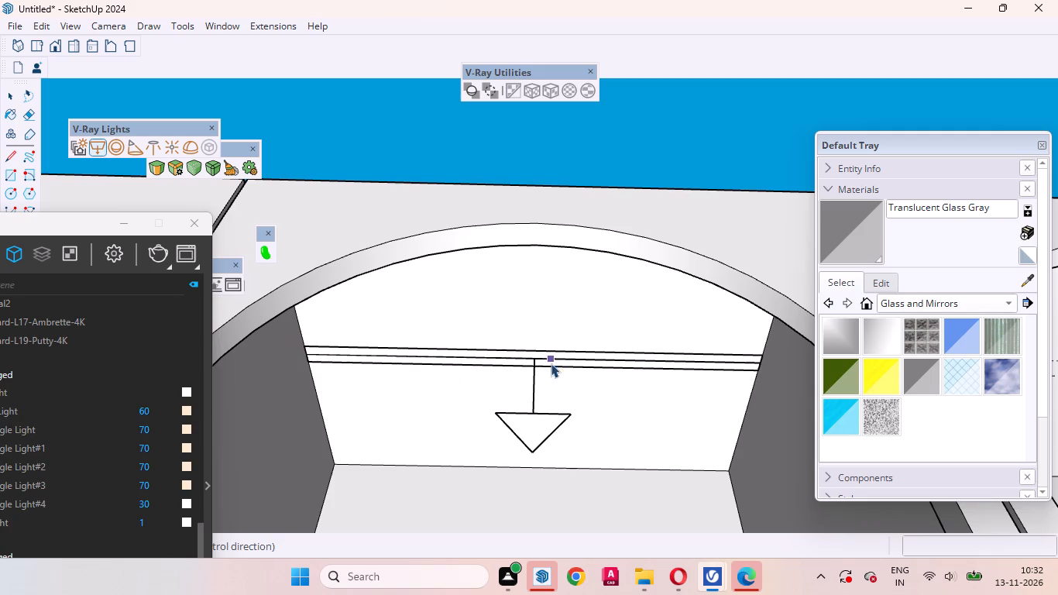
Copy the rectangle light about 1' 4 13/16" sideways into the fourth compartment, matching the back ceiling corners.
scroll(507, 254, down, 8)
scroll(501, 315, up, 1)
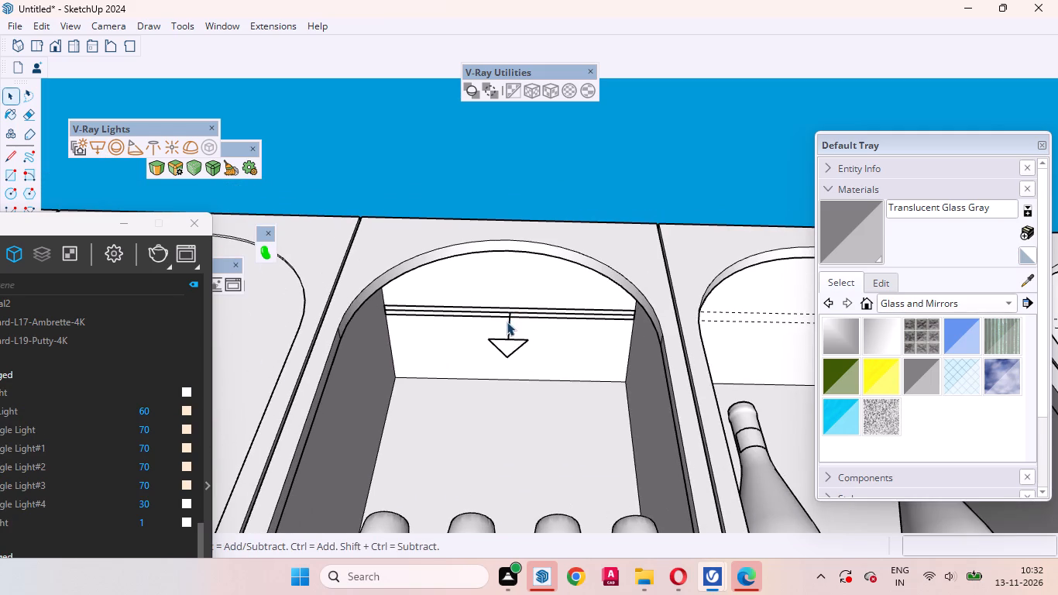
scroll(472, 328, down, 7)
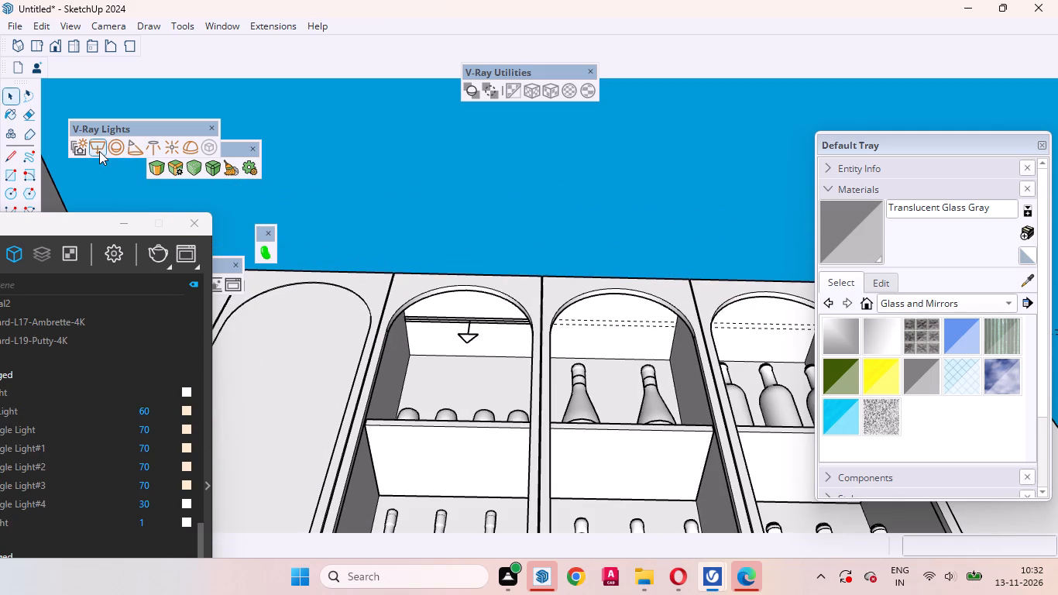
click(469, 328)
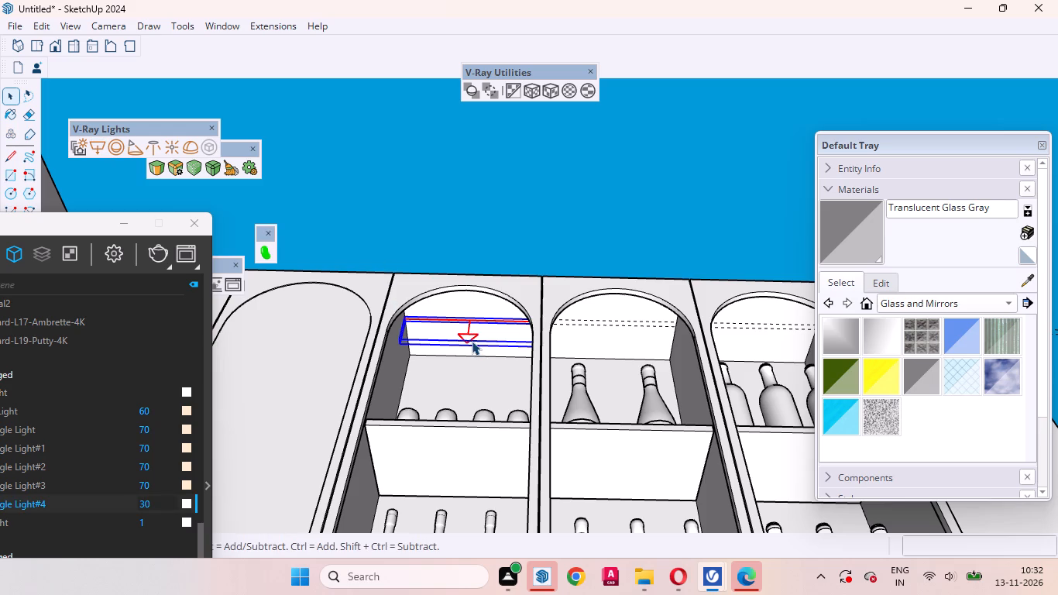
key(m)
scroll(414, 369, up, 3)
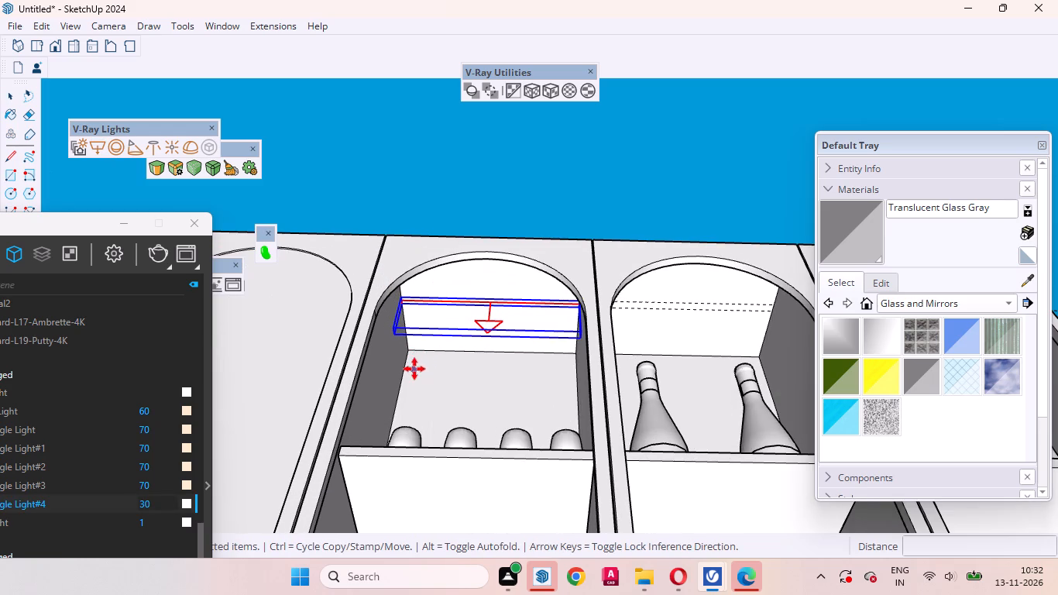
click(411, 349)
scroll(586, 387, down, 3)
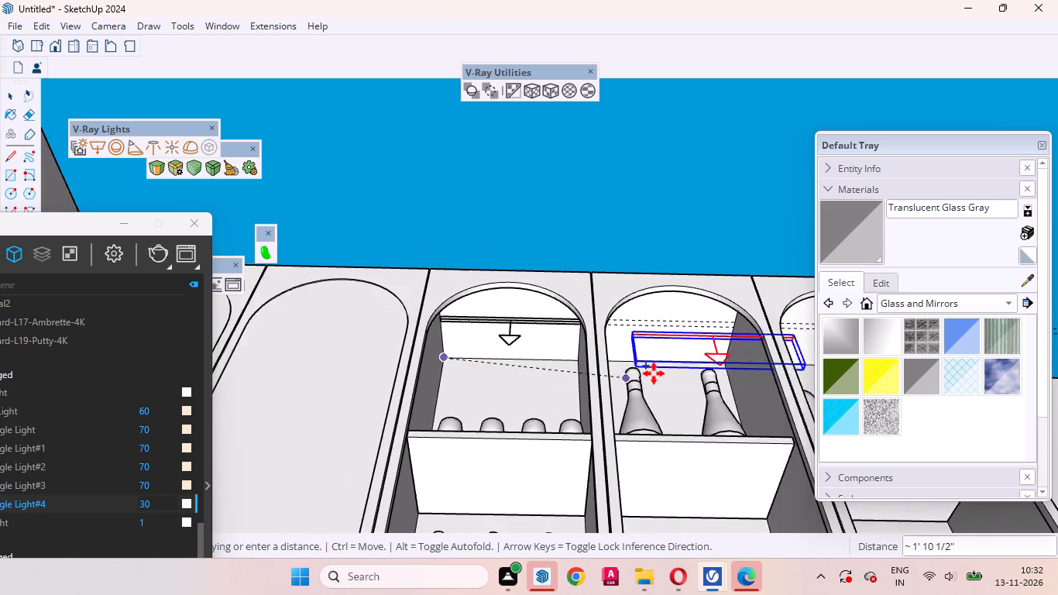
scroll(671, 366, up, 10)
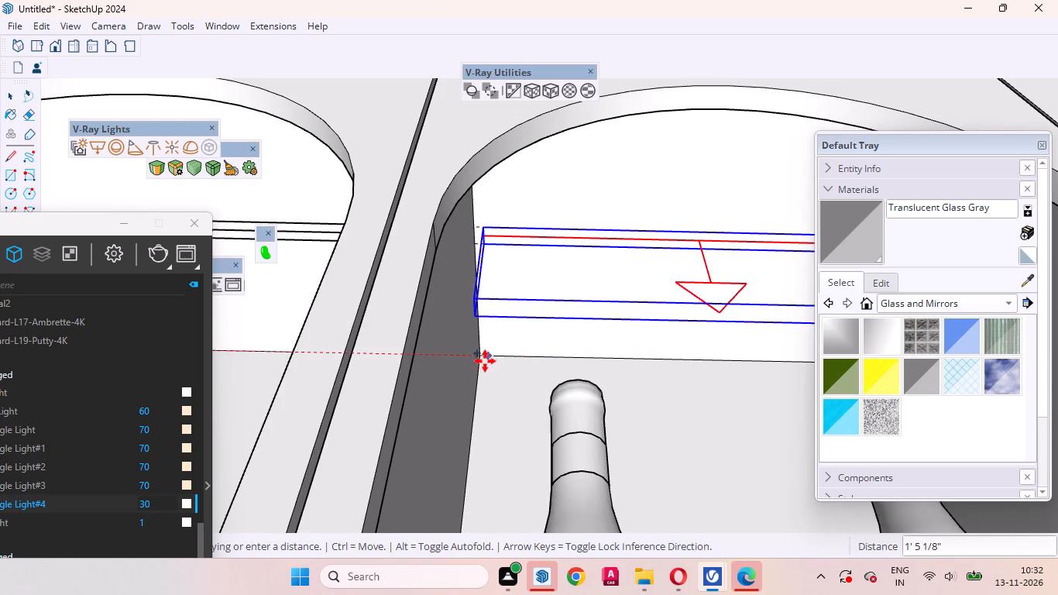
click(481, 359)
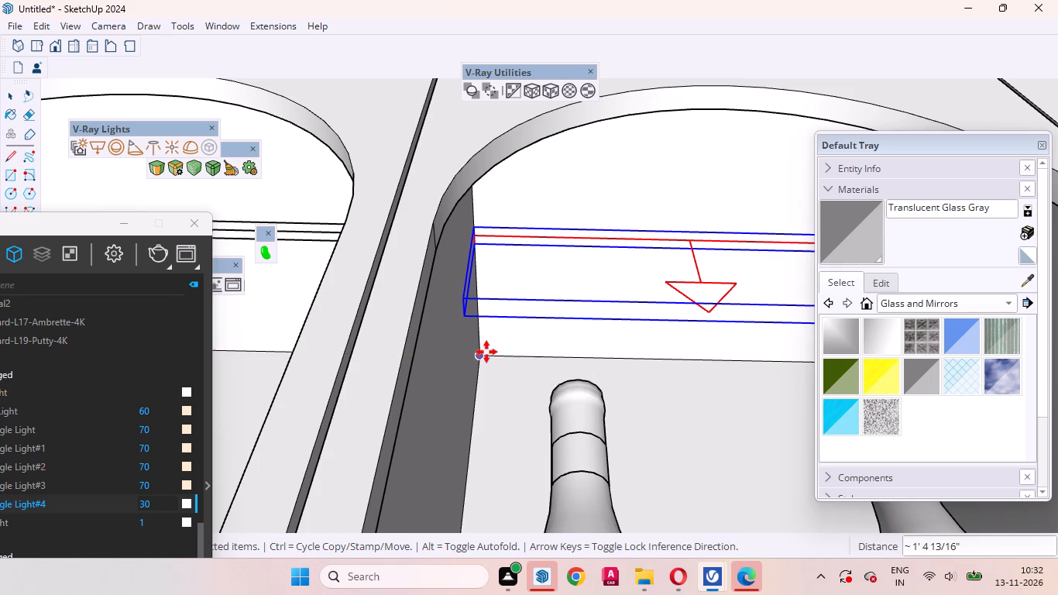
Copy the fourth compartment's rectangle light about 1' 4 13/16" into the fifth compartment at the matching ceiling position.
click(480, 356)
scroll(512, 356, down, 9)
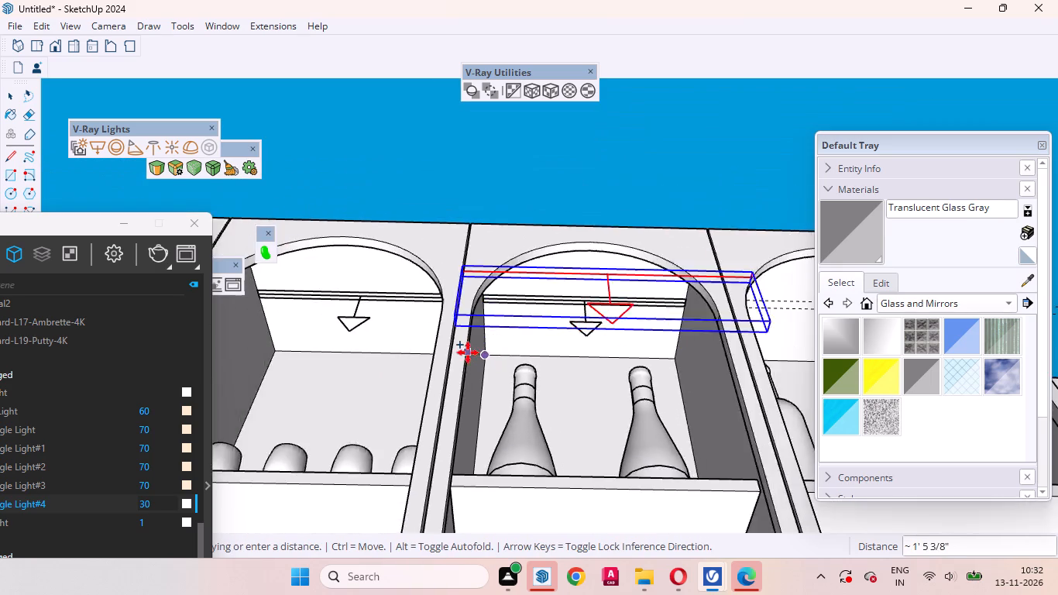
scroll(468, 353, down, 3)
scroll(696, 358, up, 3)
middle_drag(700, 358, 582, 371)
click(673, 324)
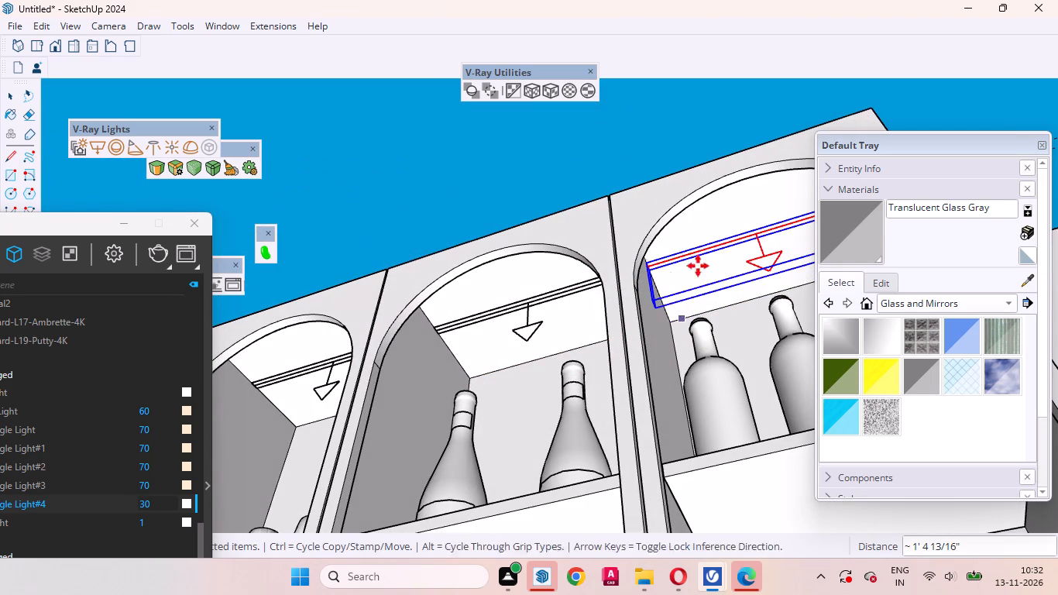
key(space)
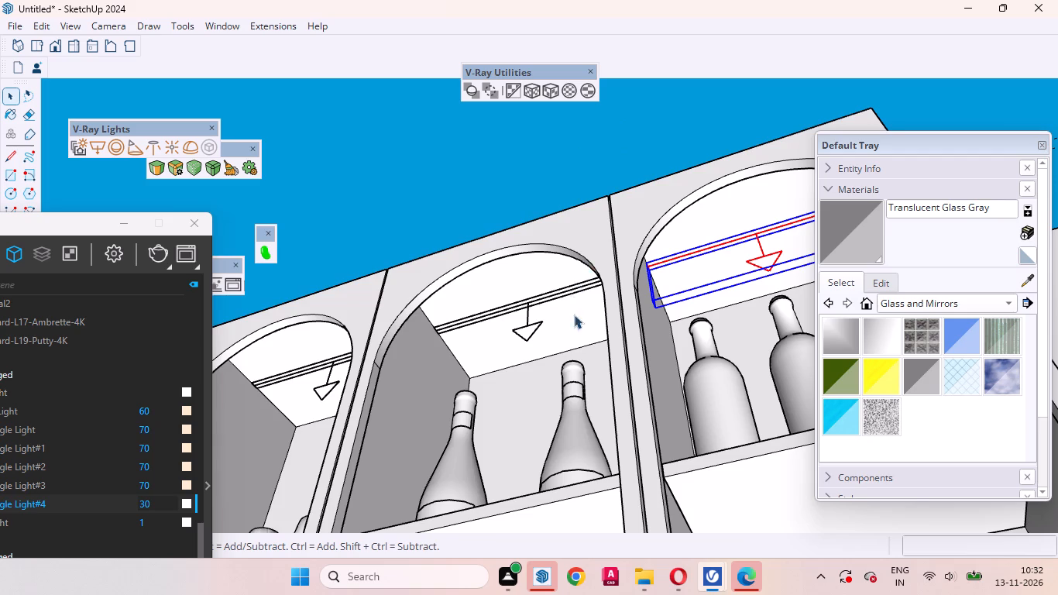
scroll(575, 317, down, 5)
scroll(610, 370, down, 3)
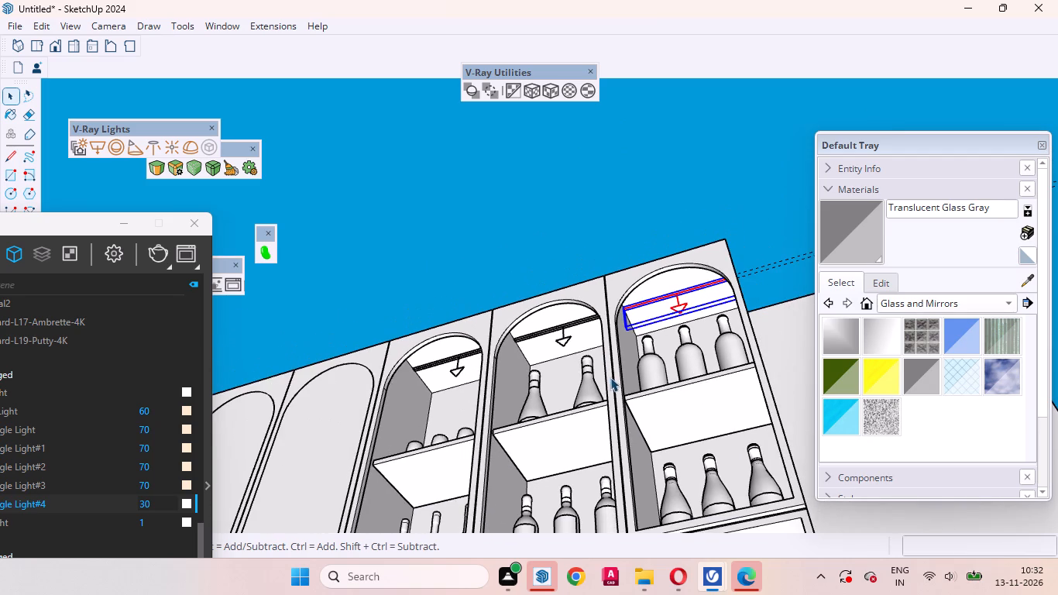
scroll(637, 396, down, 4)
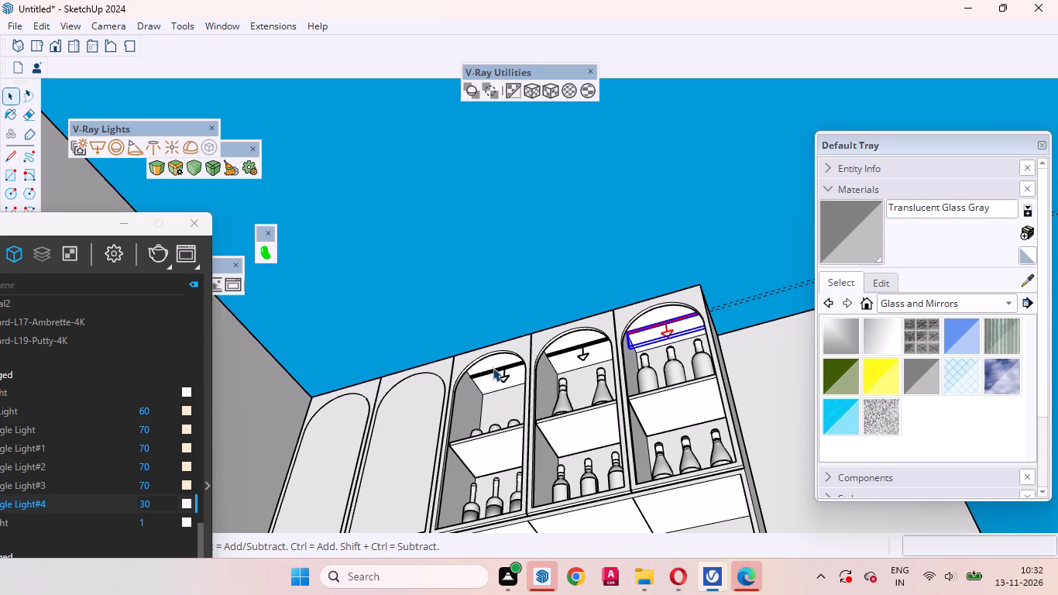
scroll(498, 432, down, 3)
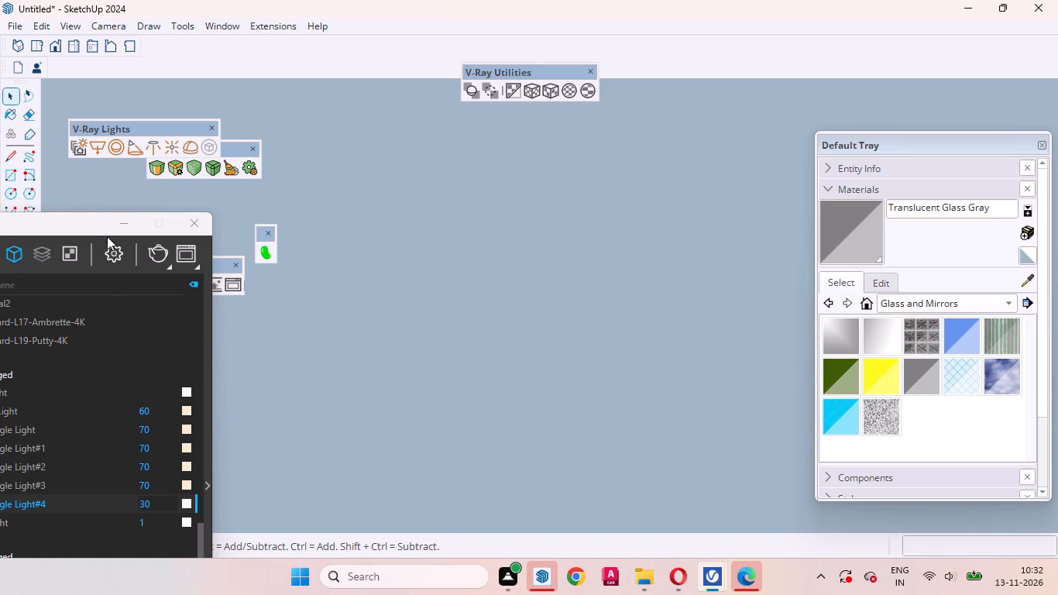
Minimize the V-Ray Asset Editor.
click(116, 222)
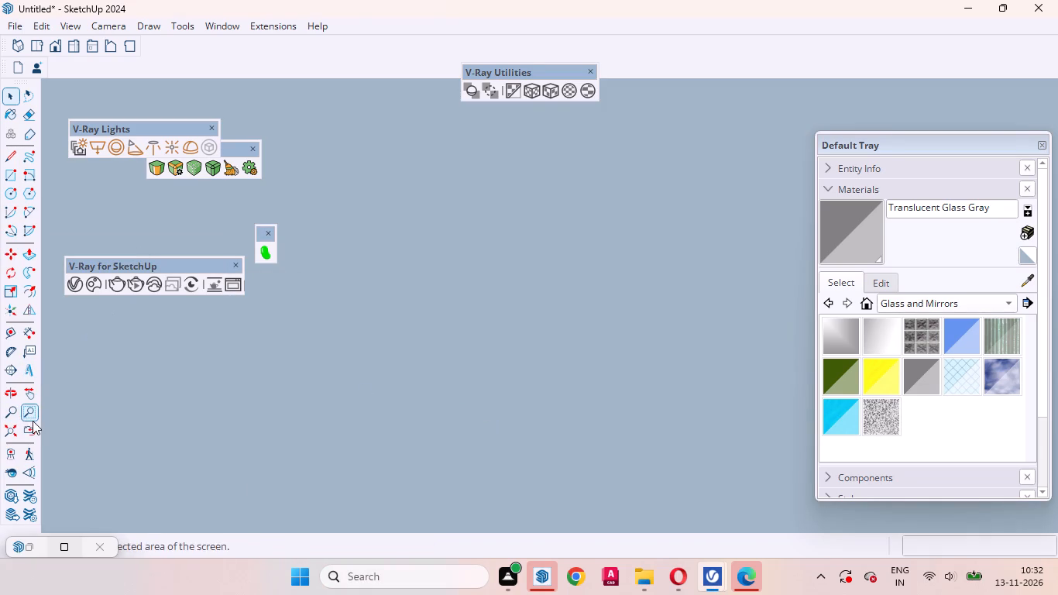
Return to the previous cabinet view and examine how the rectangle lights sit under the arched compartments' ceilings.
click(33, 425)
scroll(616, 318, down, 3)
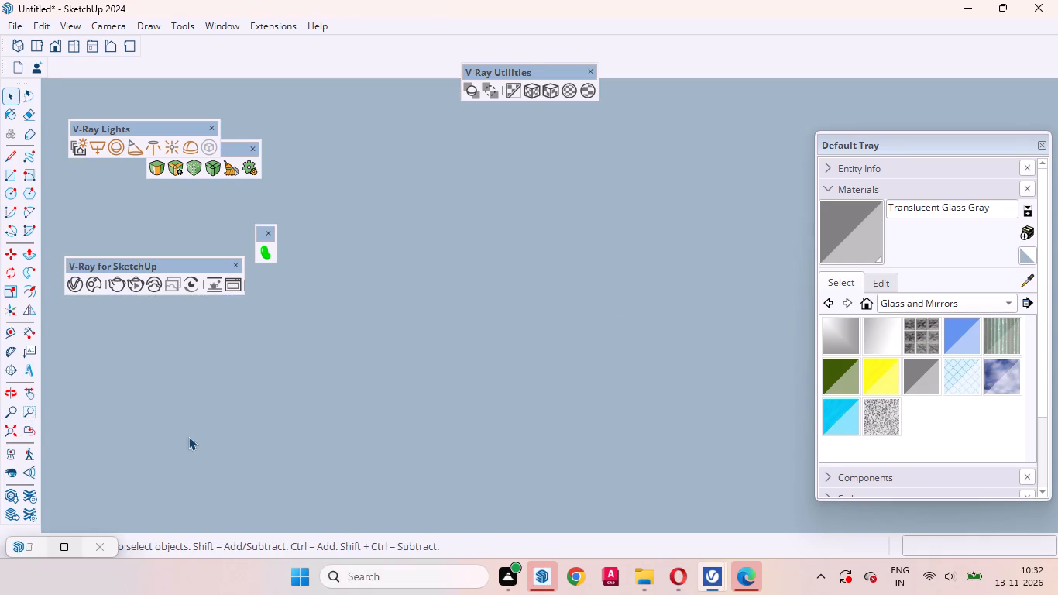
click(32, 431)
middle_drag(556, 348, 589, 462)
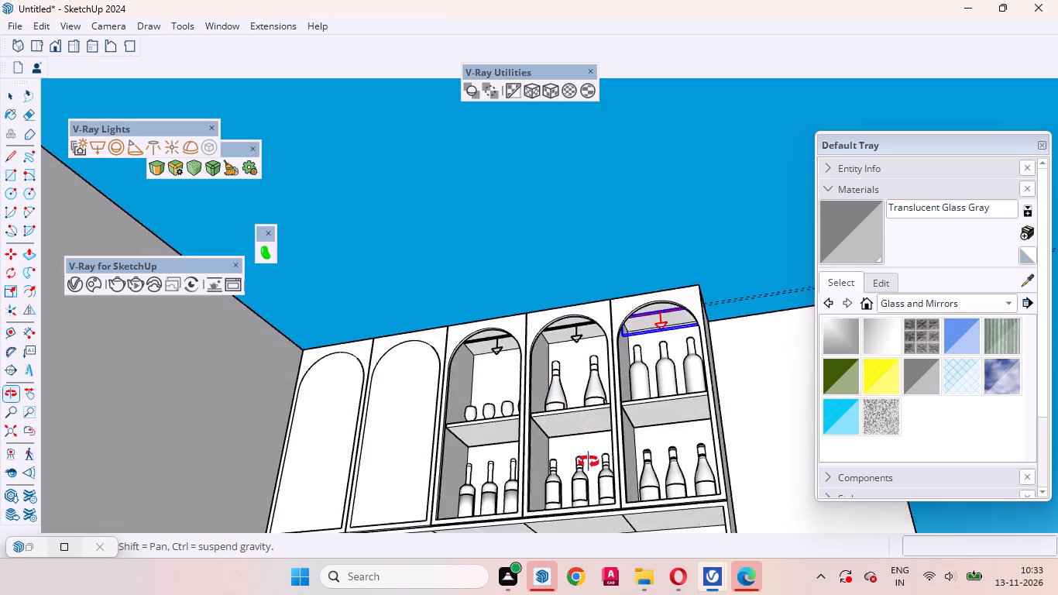
middle_drag(589, 462, 601, 502)
click(566, 205)
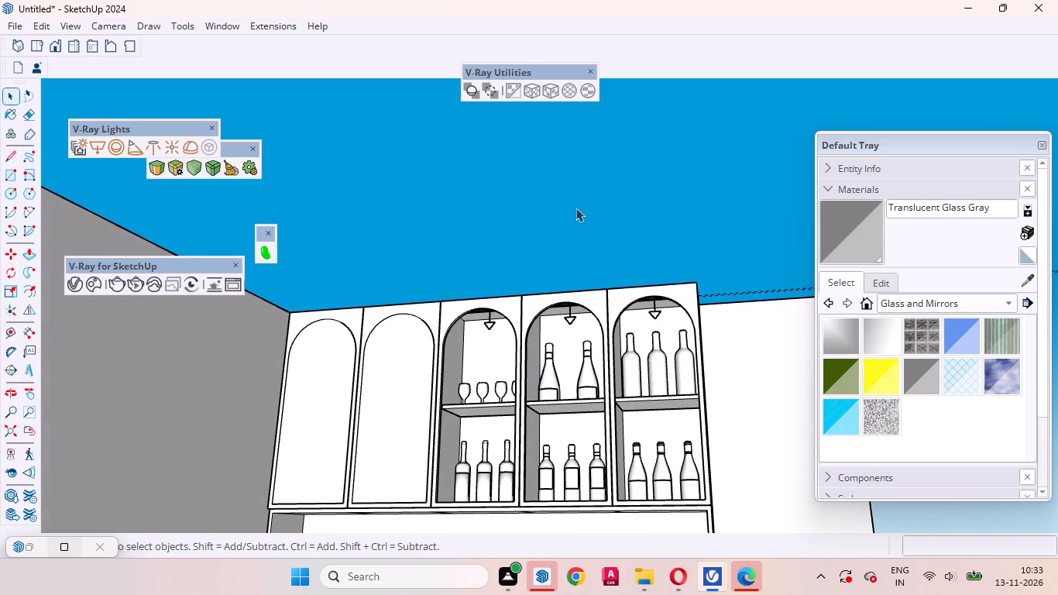
scroll(671, 291, up, 8)
middle_drag(667, 328, 704, 146)
scroll(726, 335, up, 8)
scroll(728, 318, down, 2)
scroll(797, 359, up, 1)
scroll(826, 379, down, 2)
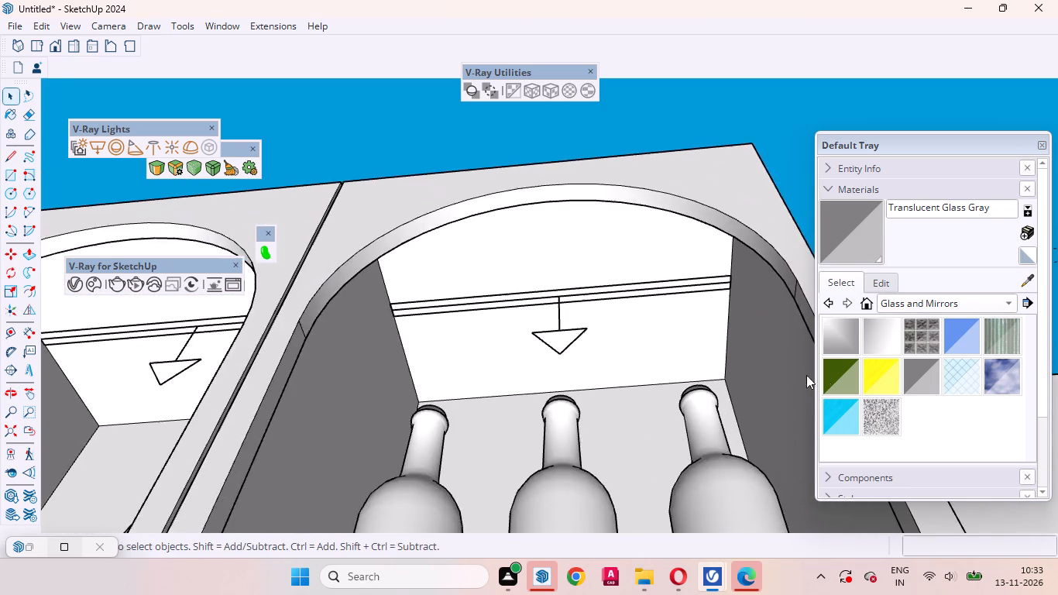
scroll(806, 375, down, 13)
Delete the dashed construction guides extending sideways from the upper cabinet's top.
middle_drag(543, 337, 654, 581)
scroll(505, 283, down, 4)
middle_drag(520, 345, 492, 367)
drag(764, 287, 723, 184)
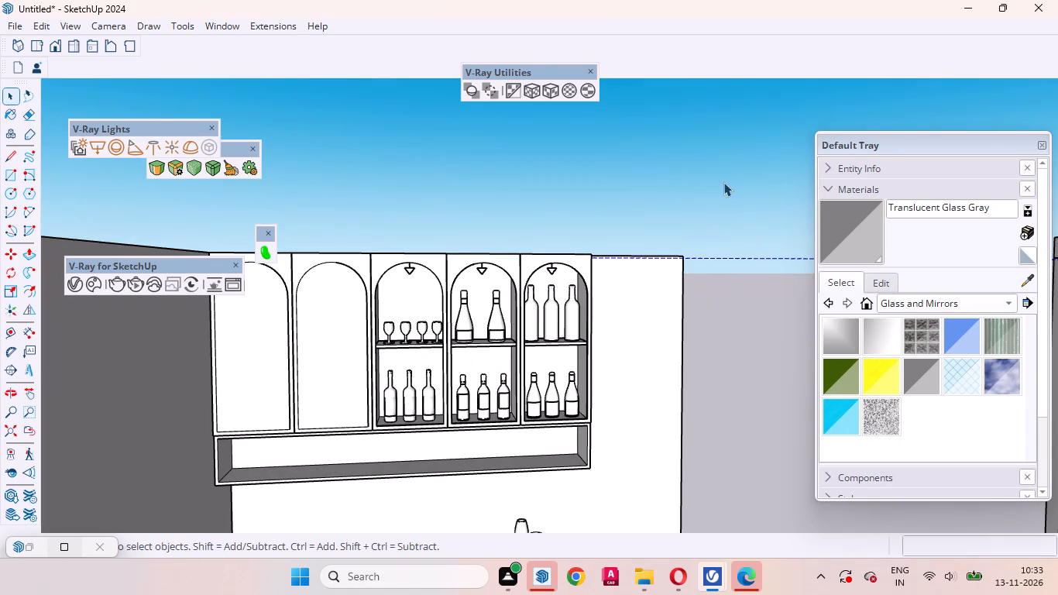
key(Delete)
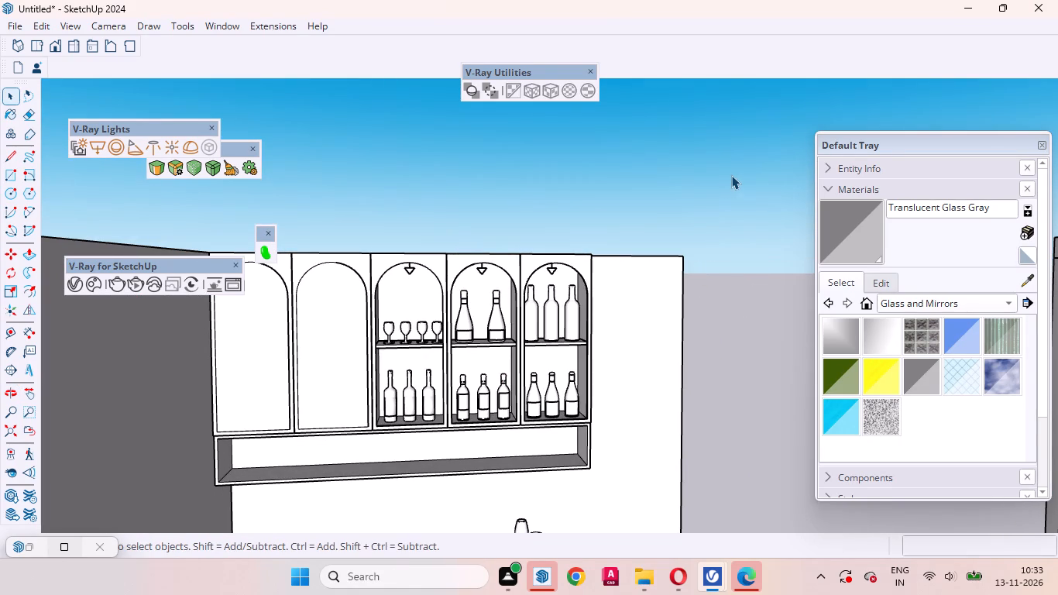
Move the three bottles on the fourth compartment's lower shelf about 5/8" toward the back panel.
scroll(406, 377, up, 3)
middle_drag(457, 425, 181, 585)
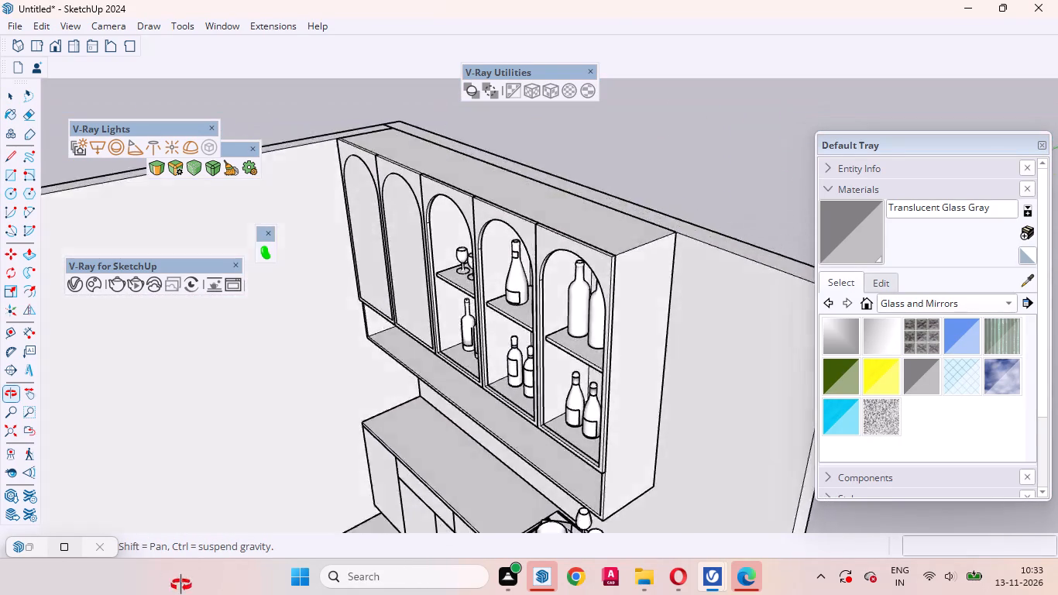
middle_drag(181, 585, 664, 565)
scroll(476, 269, up, 9)
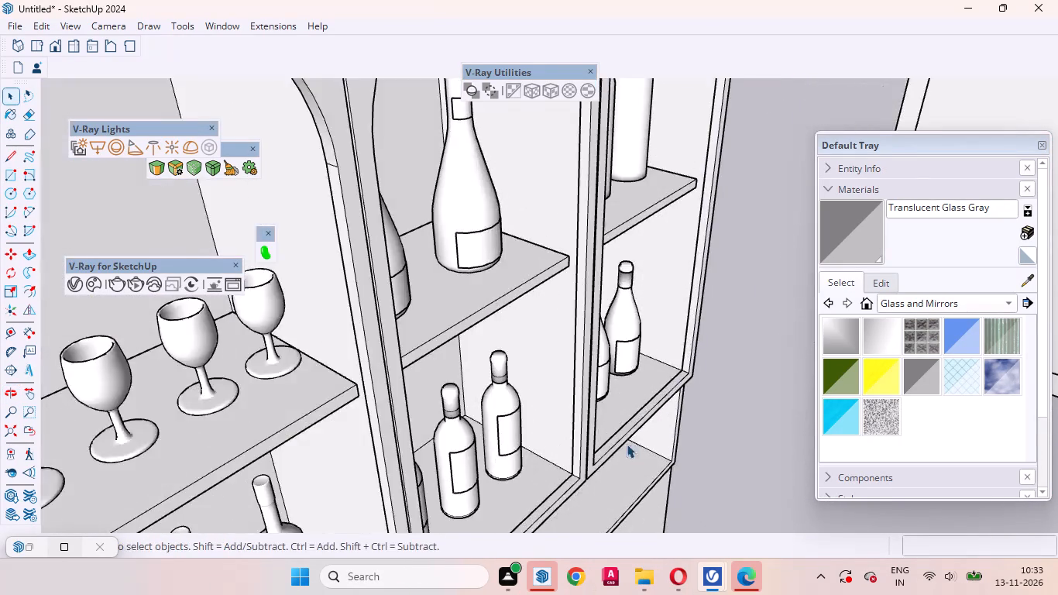
middle_drag(627, 459, 205, 433)
scroll(424, 393, up, 4)
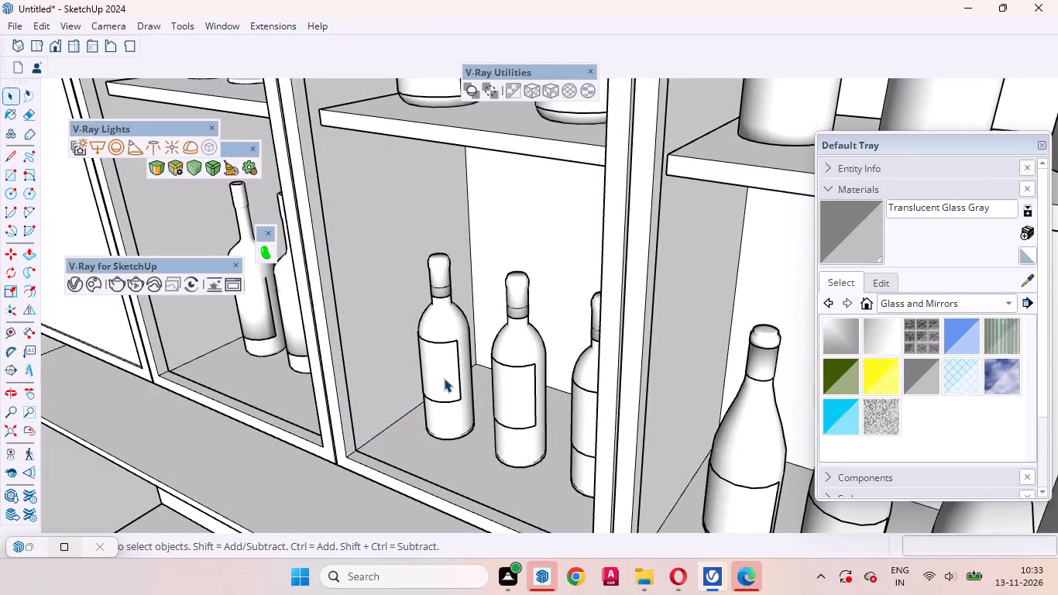
click(448, 377)
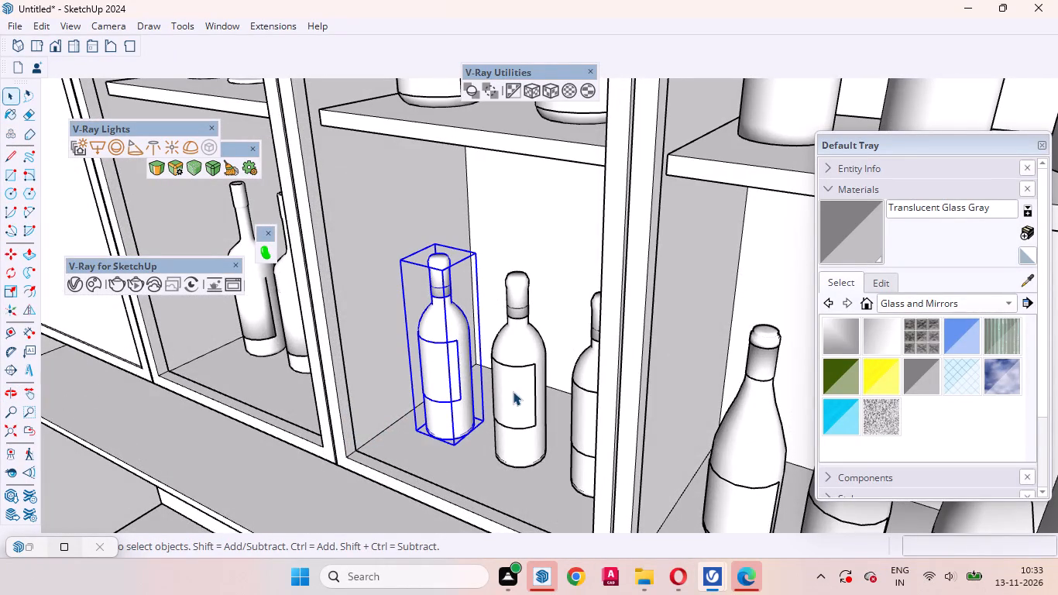
ctrl+click(514, 391)
ctrl+click(582, 393)
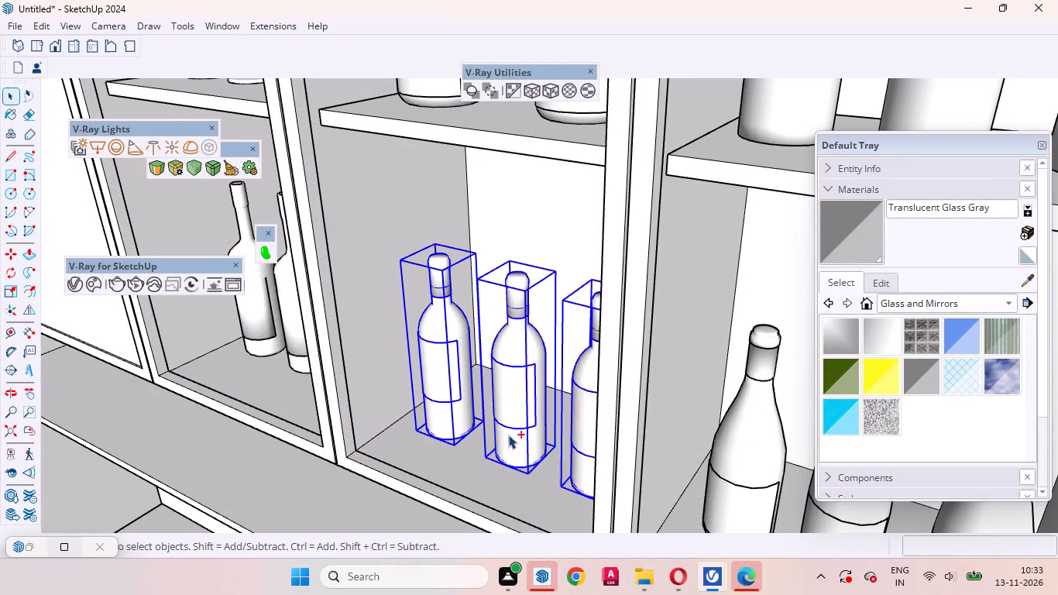
scroll(486, 448, up, 3)
middle_drag(462, 477, 346, 527)
scroll(407, 431, up, 4)
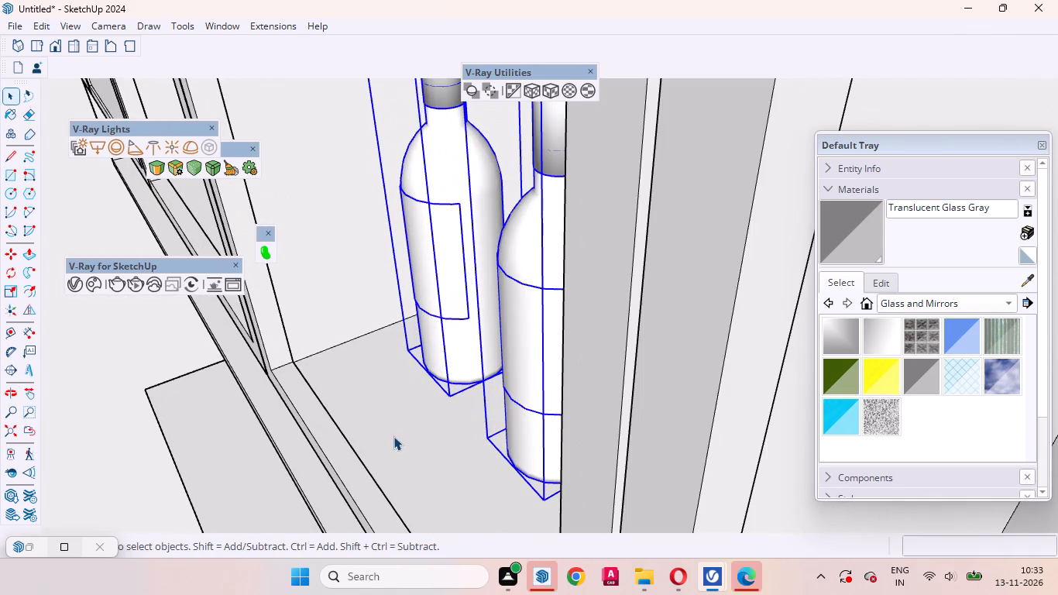
key(m)
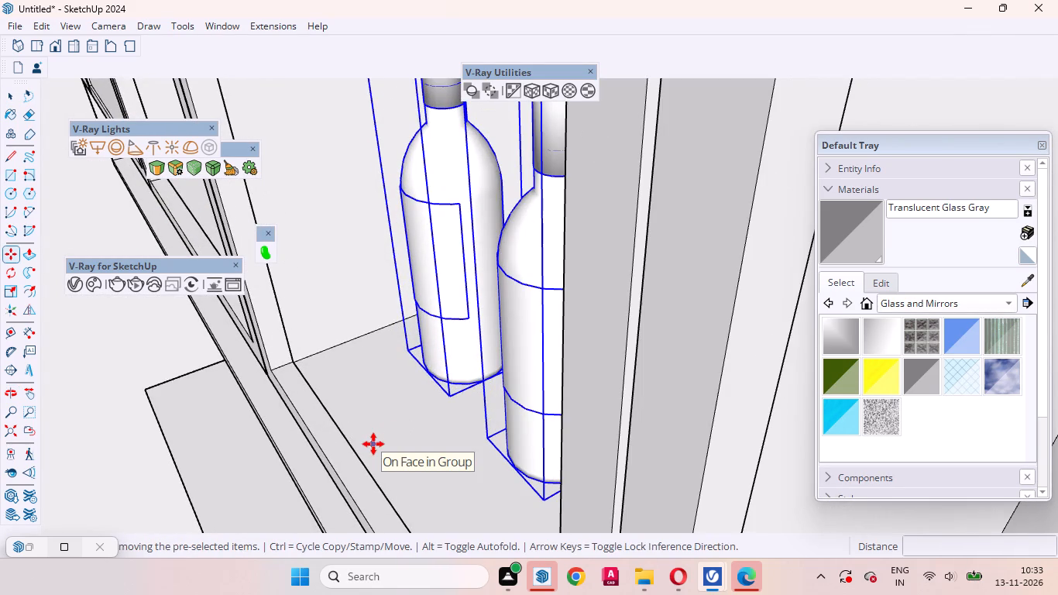
click(373, 444)
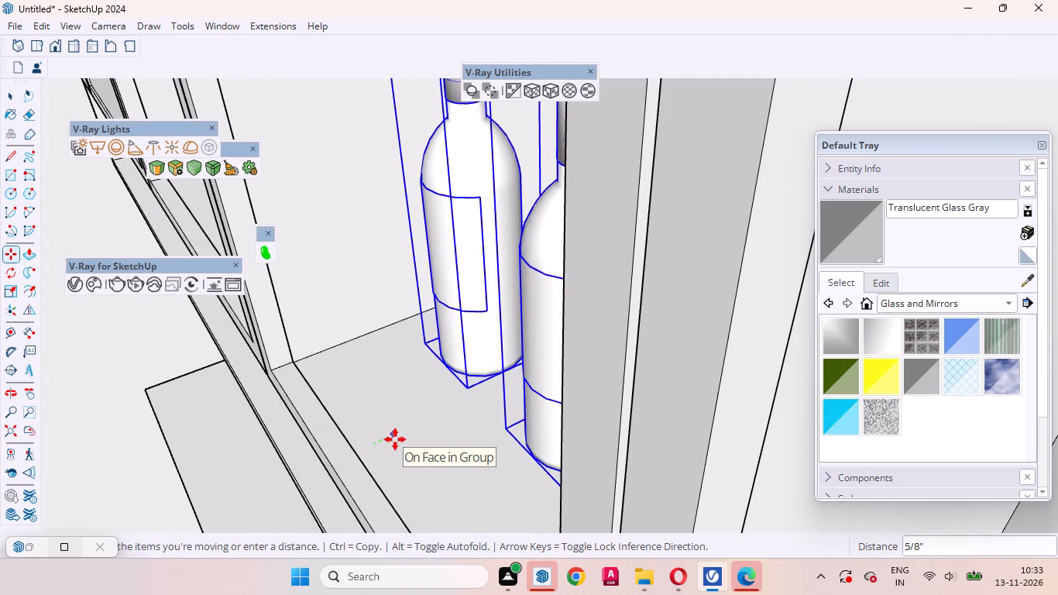
click(395, 439)
key(space)
scroll(483, 347, down, 5)
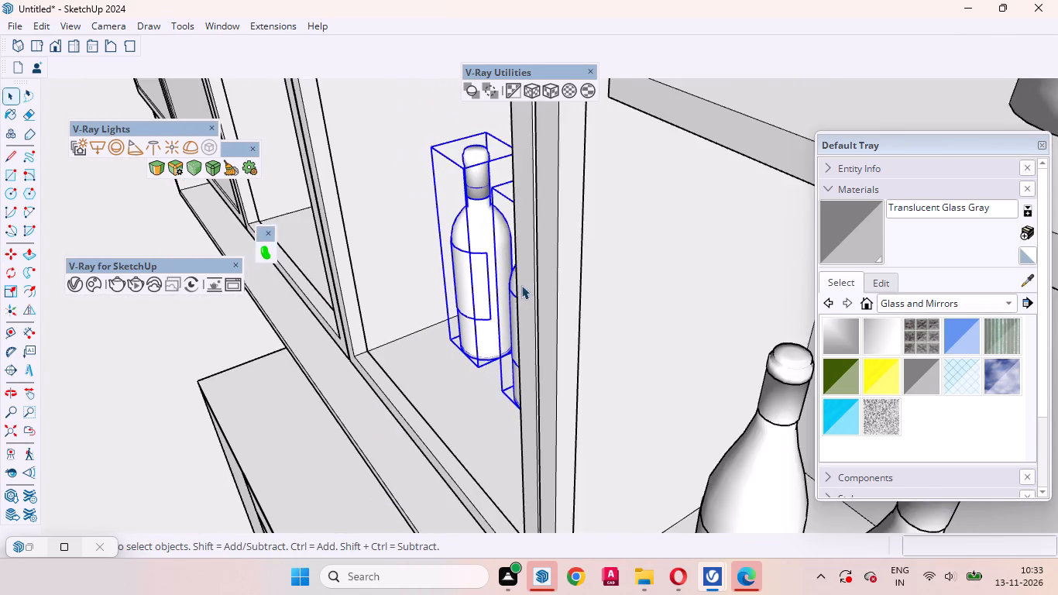
scroll(521, 285, down, 16)
middle_drag(511, 337, 607, 132)
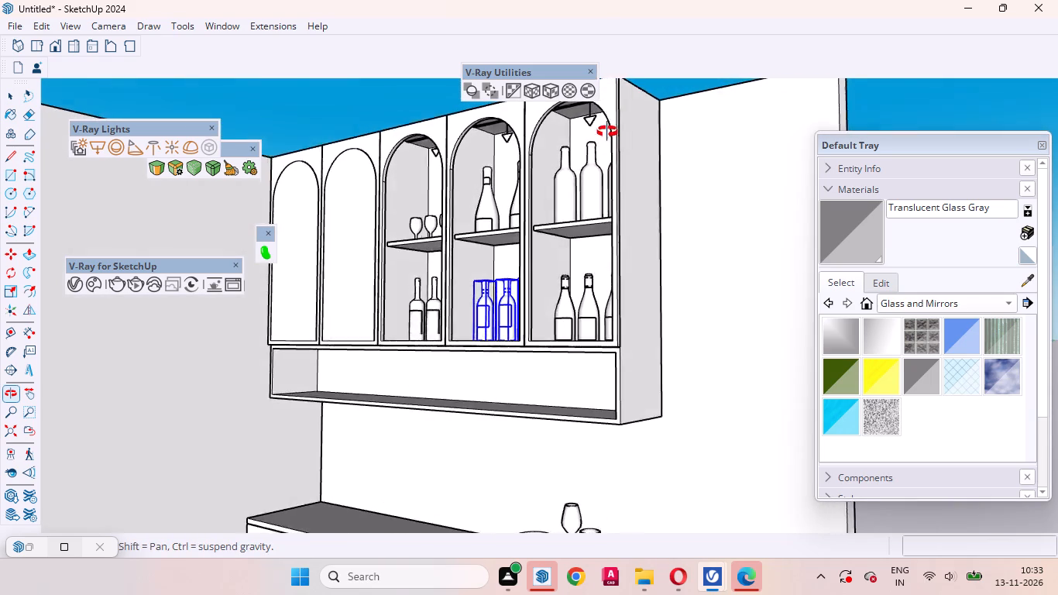
middle_drag(607, 132, 717, 136)
scroll(605, 310, down, 4)
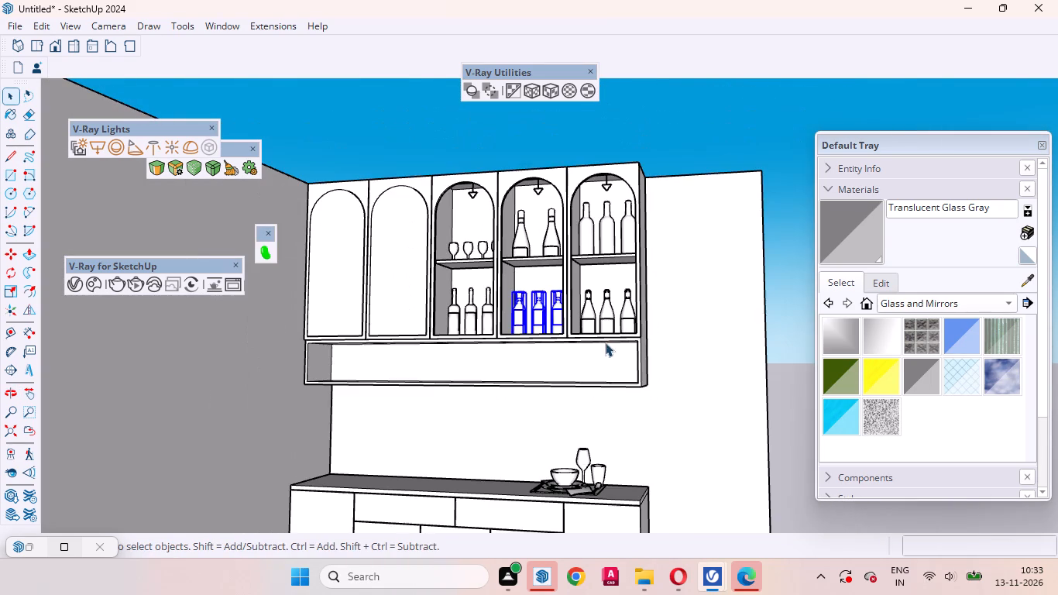
click(687, 132)
Move the three bottles on the fifth compartment's lower shelf about 3/8" toward the back panel.
scroll(479, 187, up, 4)
scroll(521, 223, down, 4)
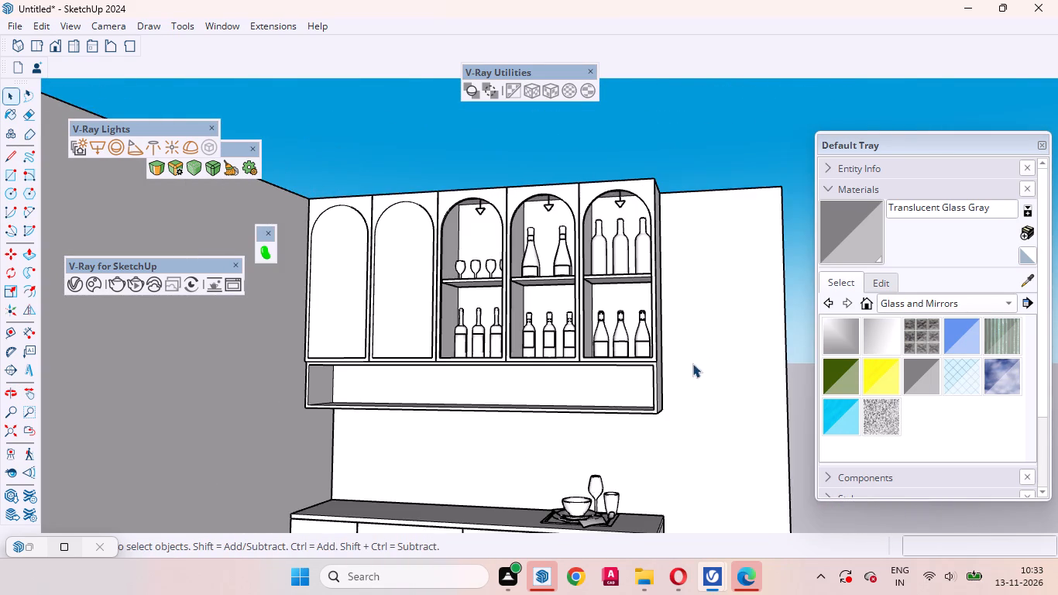
middle_drag(621, 344, 487, 559)
scroll(573, 388, up, 5)
middle_drag(582, 409, 496, 468)
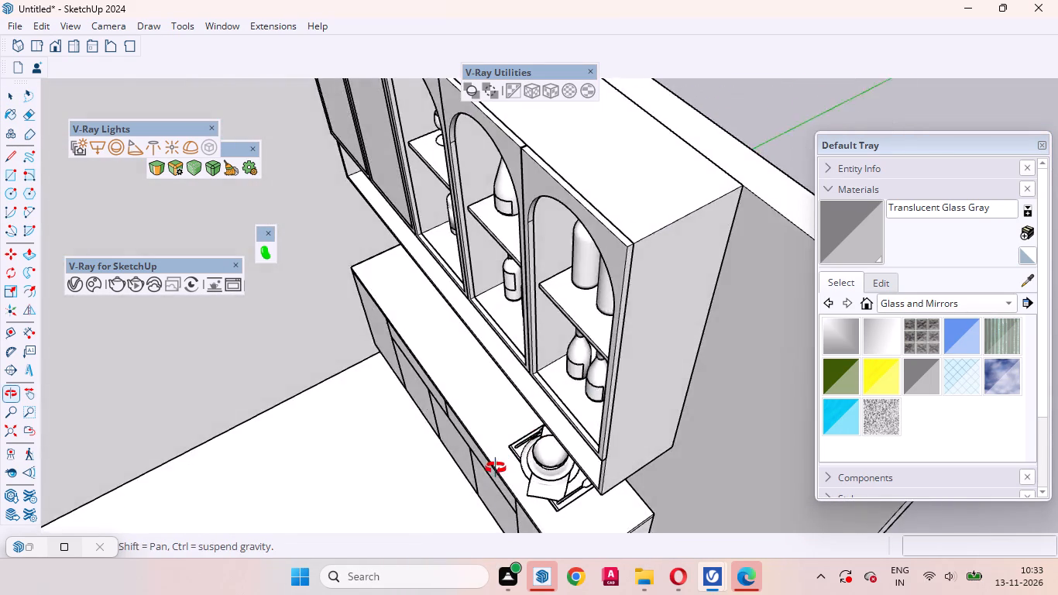
middle_drag(496, 468, 488, 466)
scroll(560, 381, up, 7)
ctrl+click(572, 353)
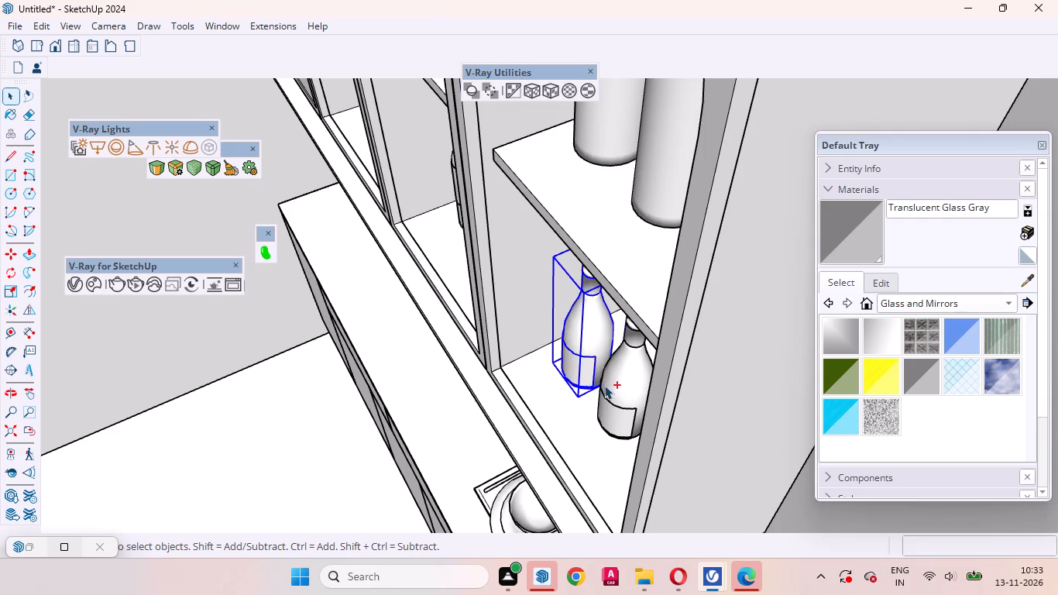
ctrl+click(609, 387)
ctrl+middle_drag(591, 401, 823, 397)
ctrl+click(738, 428)
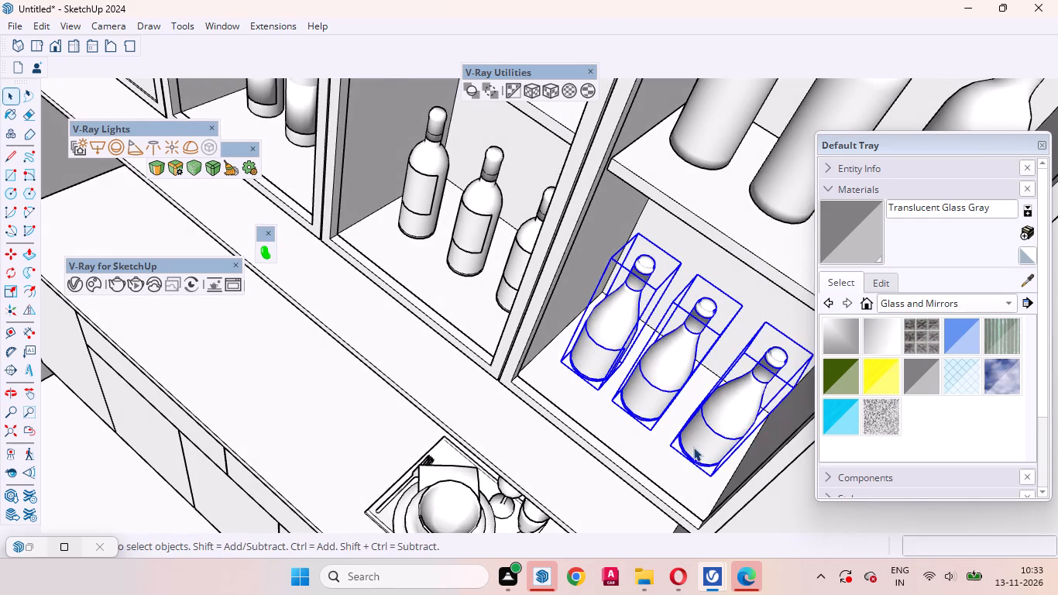
scroll(688, 448, up, 6)
middle_drag(603, 446, 485, 401)
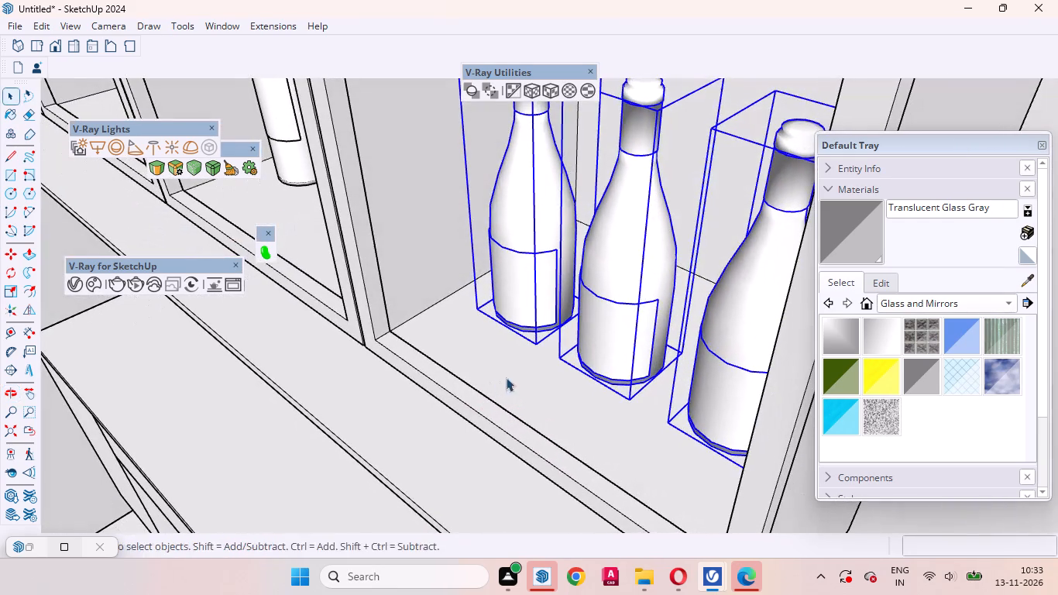
key(m)
scroll(570, 389, up, 3)
click(534, 412)
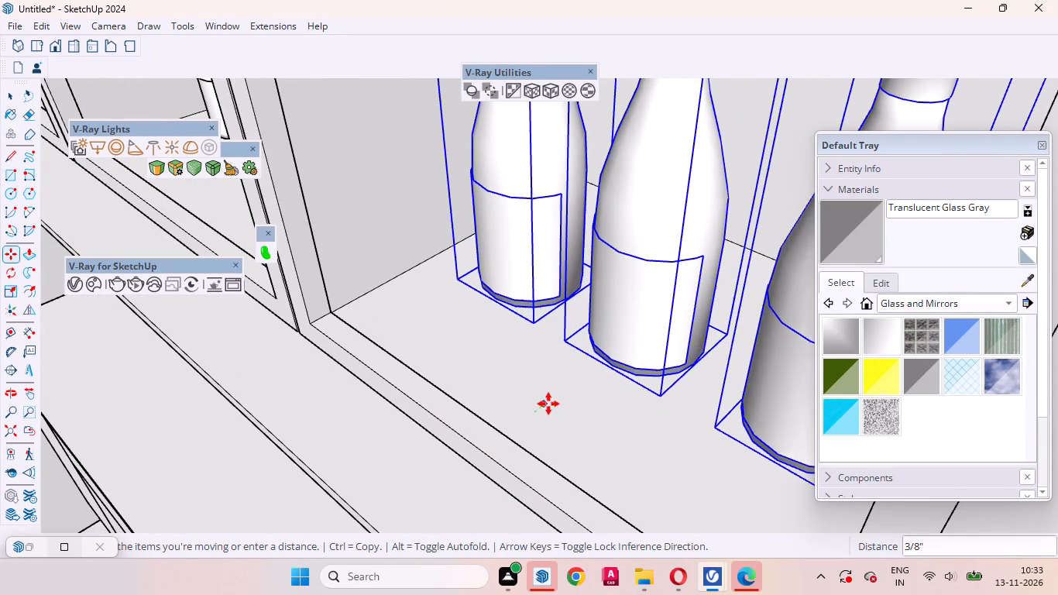
click(548, 404)
key(space)
scroll(535, 398, down, 15)
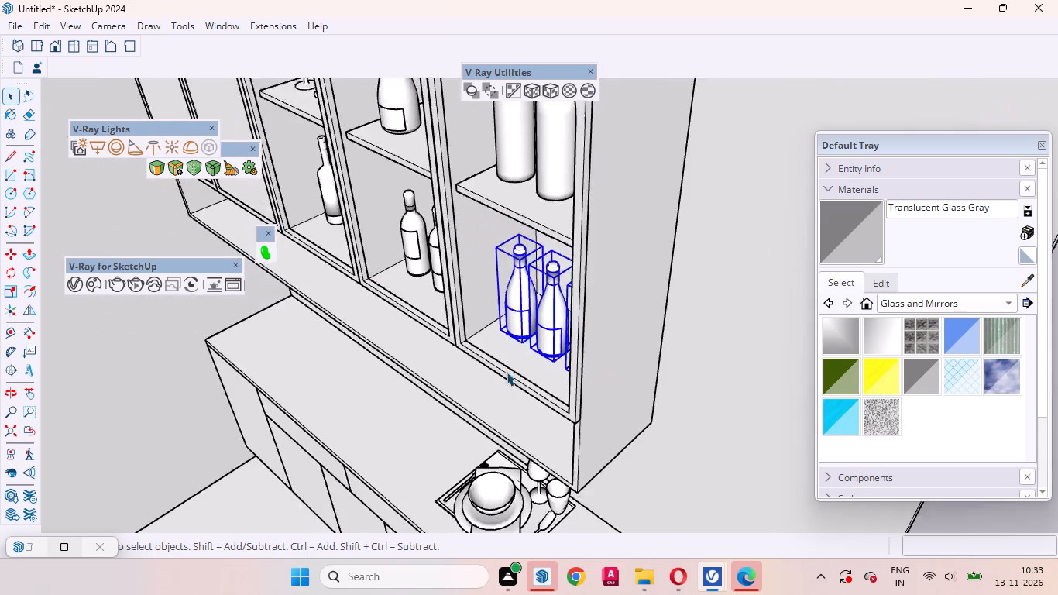
scroll(507, 372, down, 9)
click(660, 166)
Copy the three ceiling rectangle lights about 1' 8 5/8" down to the undersides of the middle shelves, matching the back corners.
scroll(452, 271, up, 2)
middle_drag(404, 300, 541, 74)
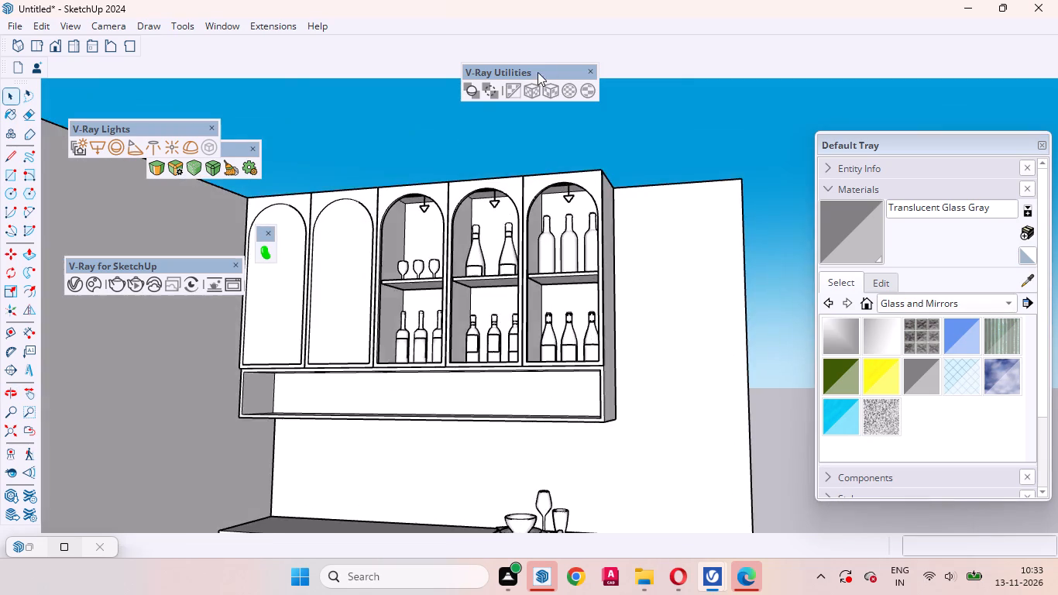
scroll(405, 146, up, 11)
middle_drag(416, 239, 471, 153)
scroll(447, 213, up, 5)
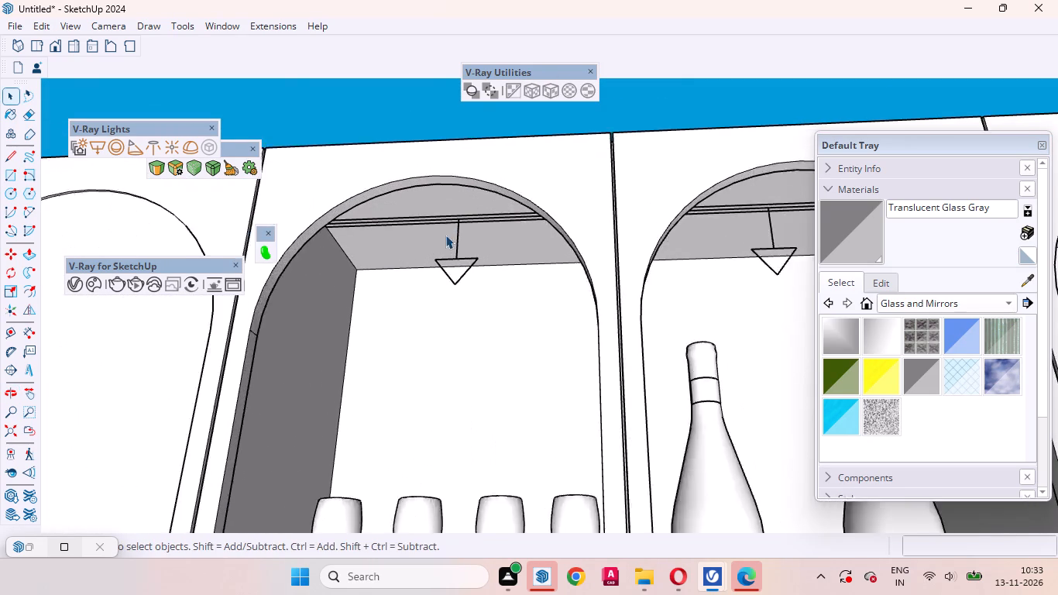
scroll(445, 235, up, 1)
ctrl+click(459, 216)
ctrl+scroll(364, 291, down, 6)
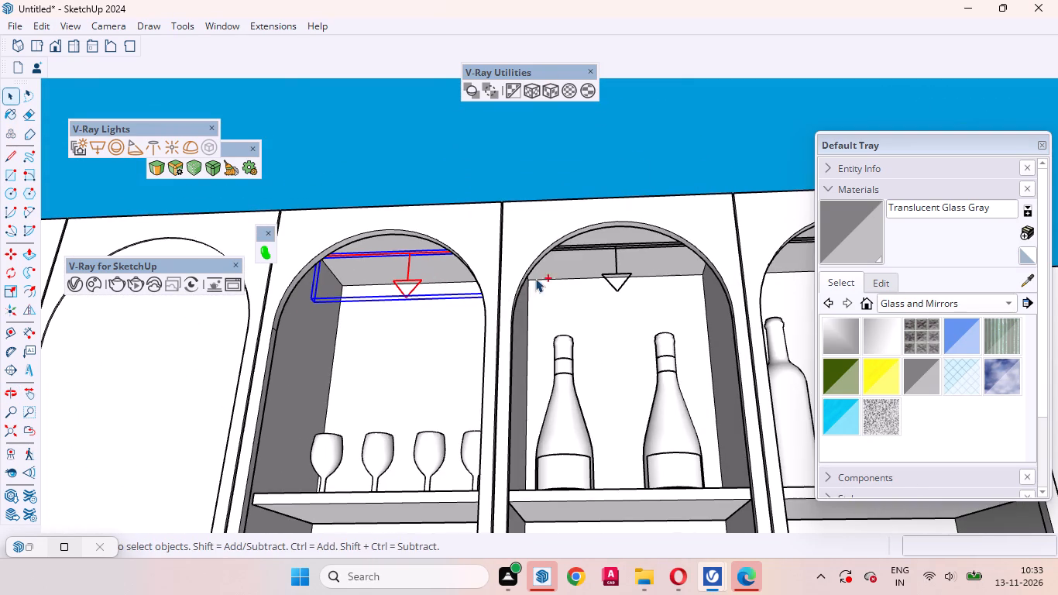
ctrl+click(611, 247)
ctrl+scroll(446, 284, down, 5)
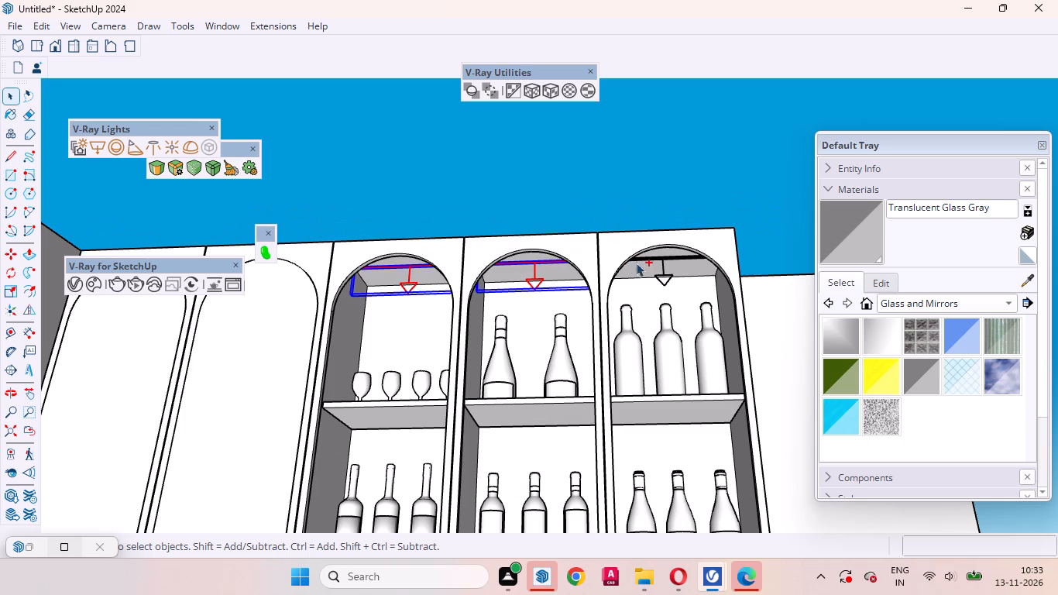
ctrl+click(667, 259)
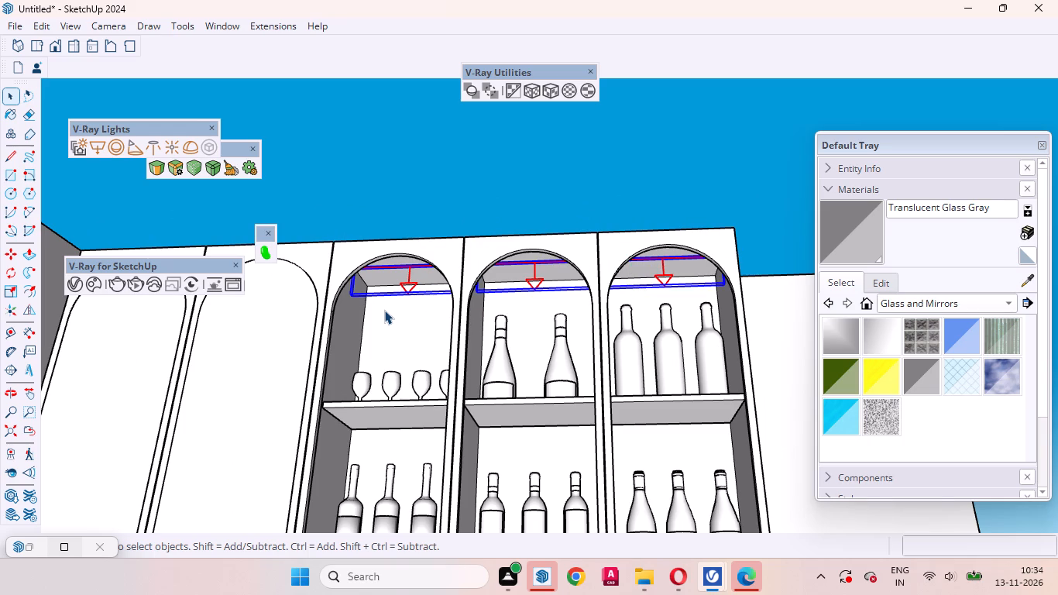
key(m)
scroll(384, 310, up, 7)
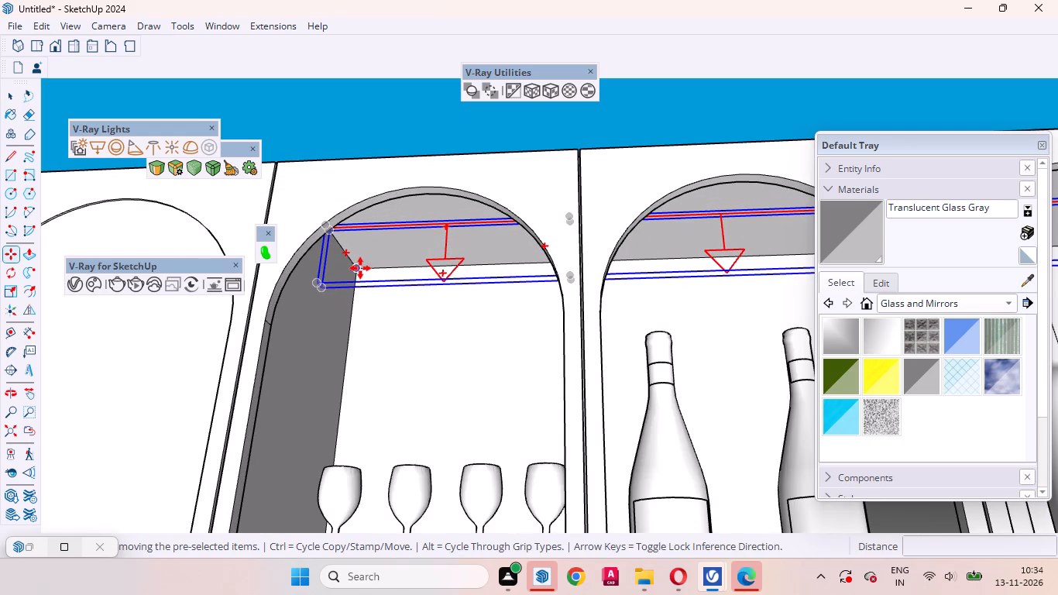
click(360, 268)
scroll(371, 322, down, 10)
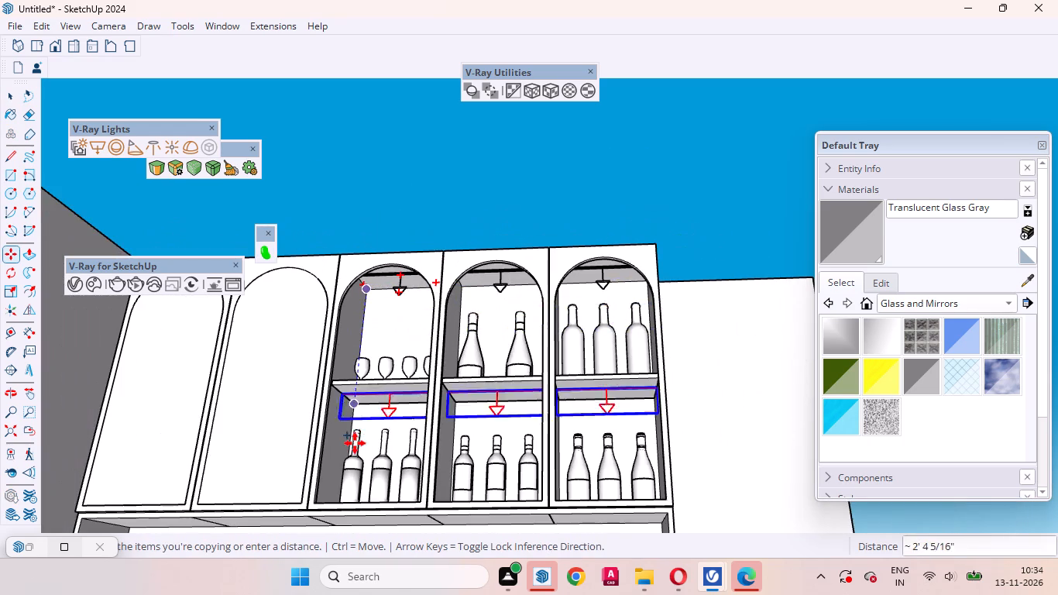
scroll(359, 430, up, 8)
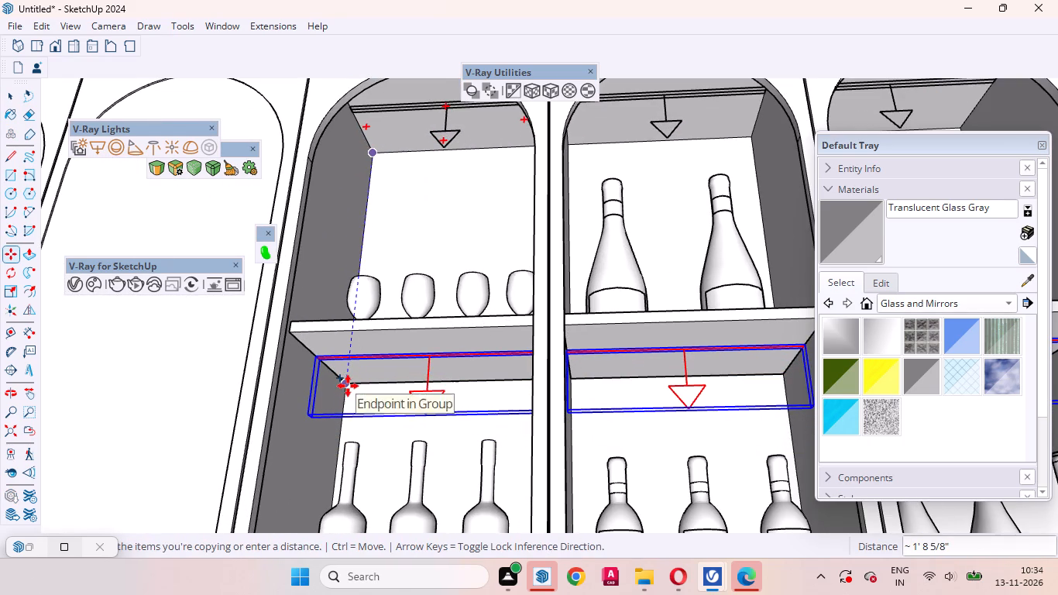
click(348, 383)
scroll(363, 407, down, 11)
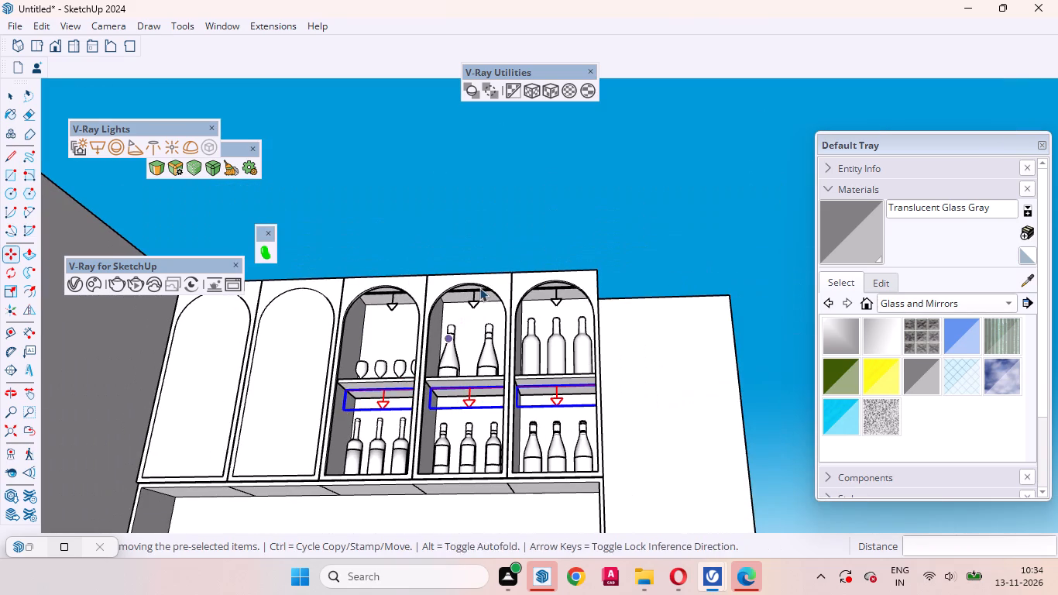
key(space)
click(538, 228)
scroll(430, 408, up, 17)
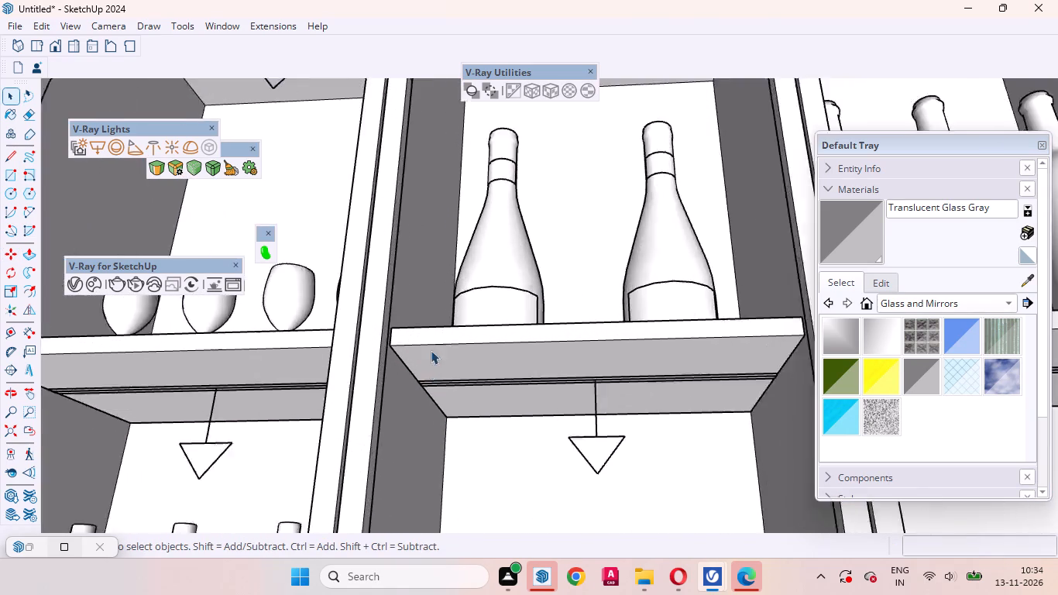
Examine the rectangle lights under the arched ceilings and middle shelves of the three open compartments from several angles.
scroll(431, 350, up, 6)
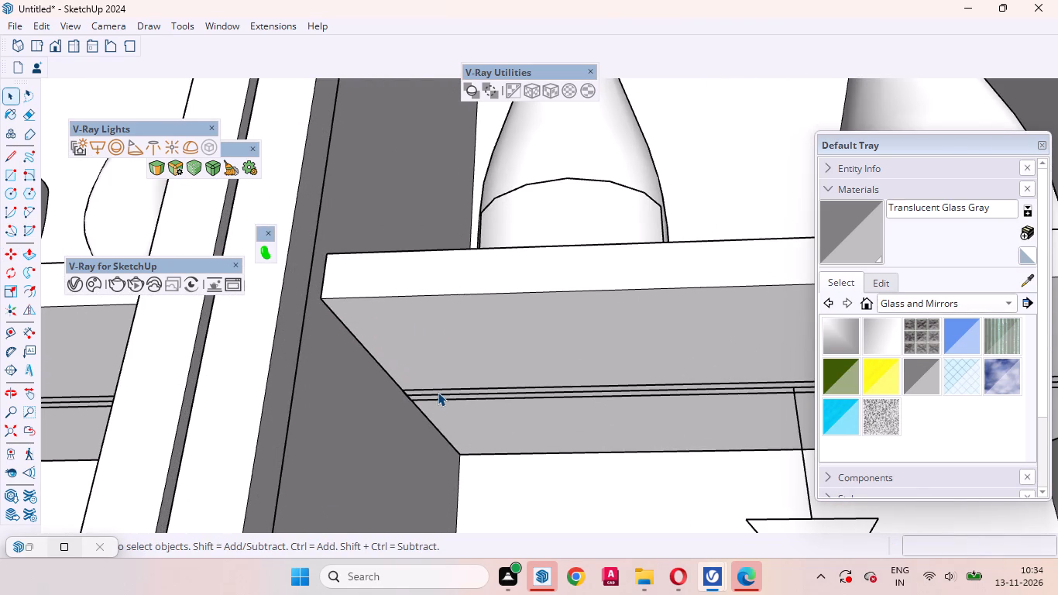
scroll(400, 392, down, 9)
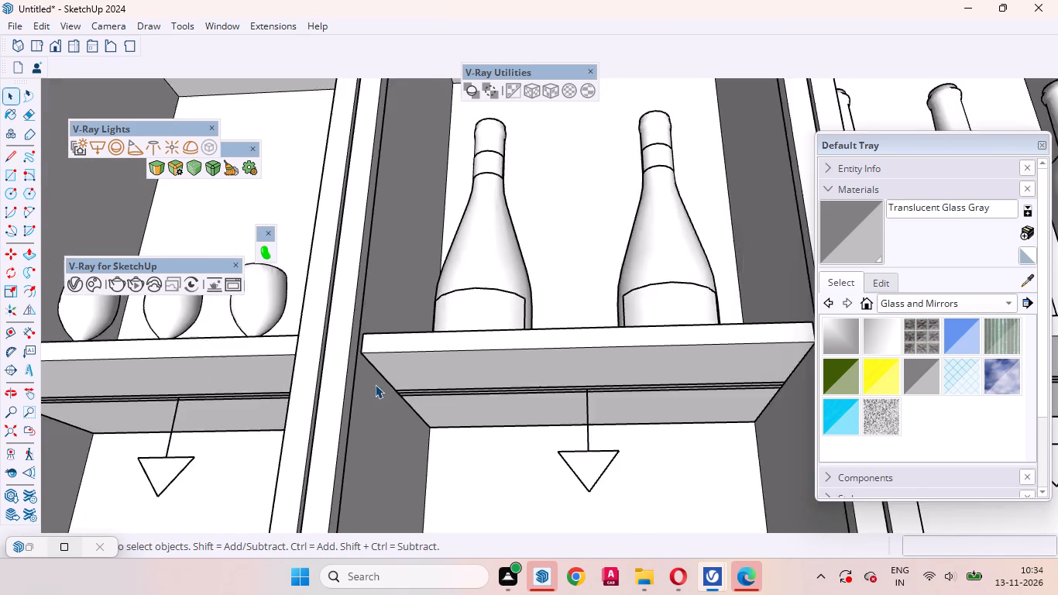
scroll(375, 384, down, 9)
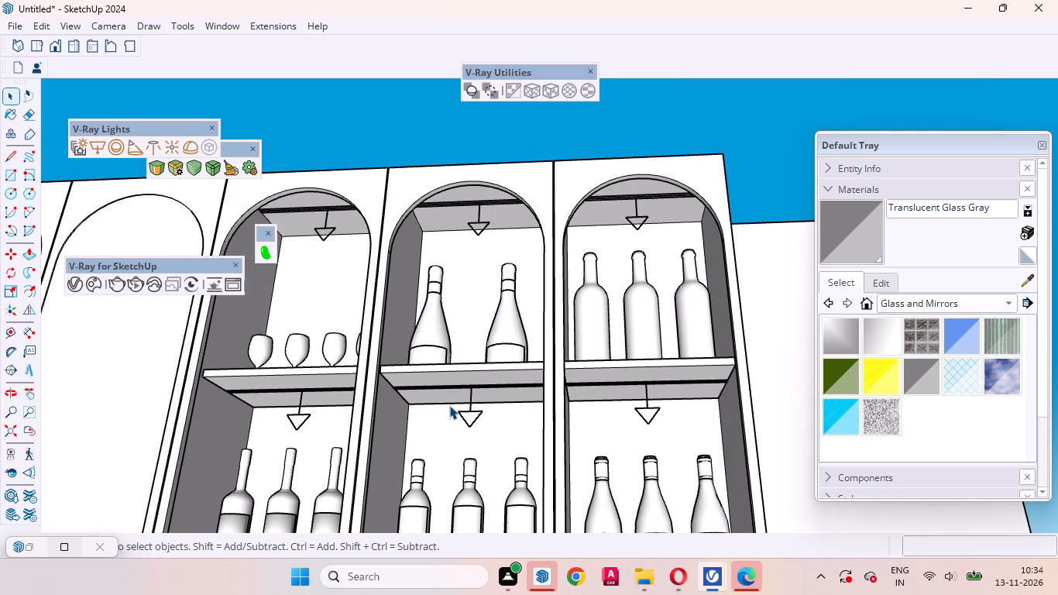
scroll(445, 404, down, 3)
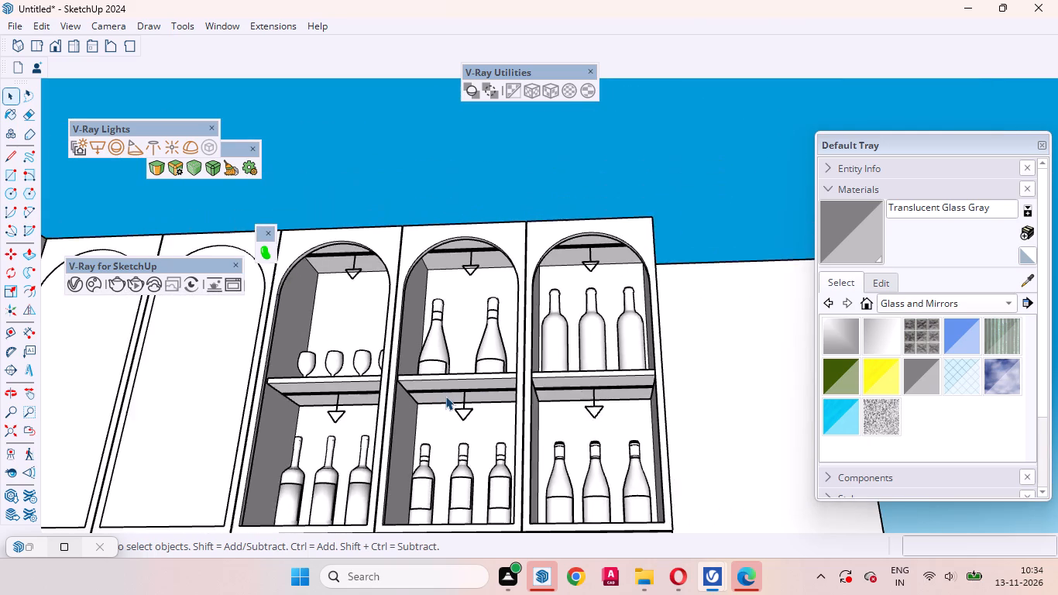
scroll(445, 396, down, 10)
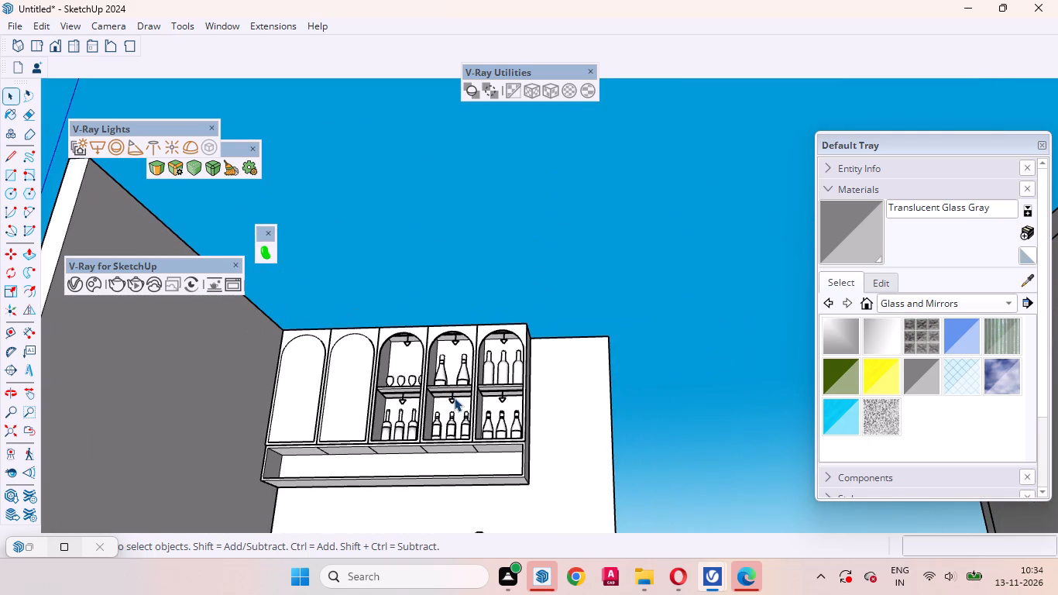
scroll(371, 409, down, 3)
scroll(412, 389, up, 10)
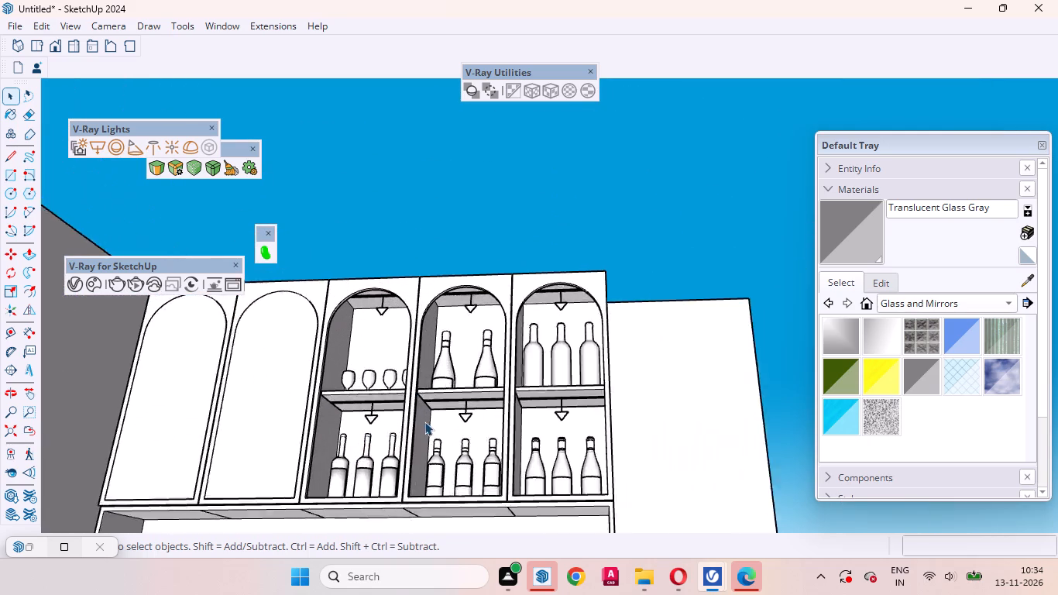
scroll(424, 421, up, 2)
scroll(420, 428, down, 4)
middle_drag(422, 428, 304, 508)
scroll(373, 351, up, 10)
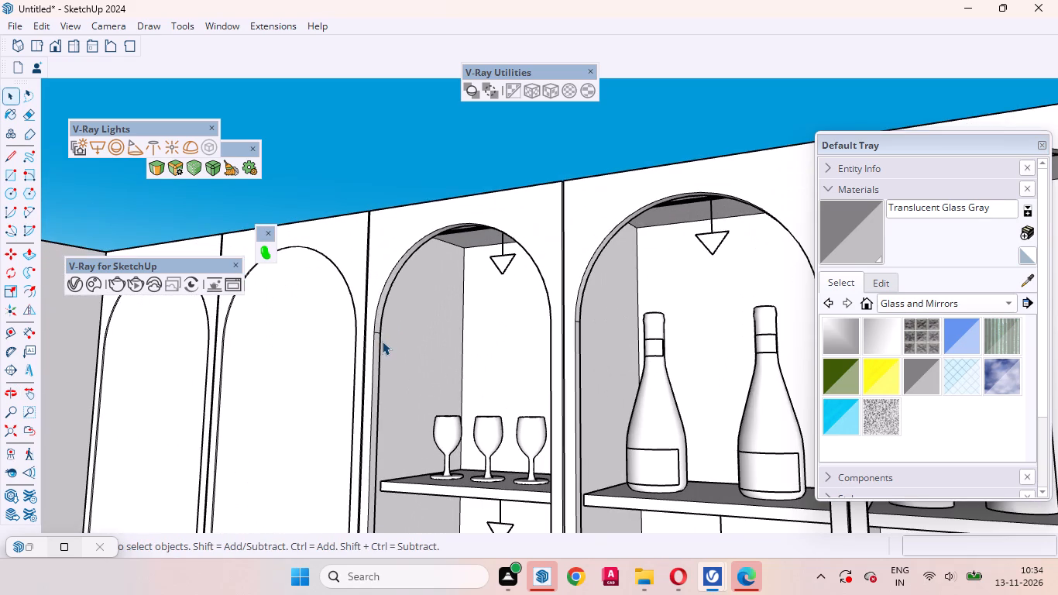
scroll(369, 330, up, 3)
scroll(380, 324, down, 3)
middle_drag(392, 341, 502, 400)
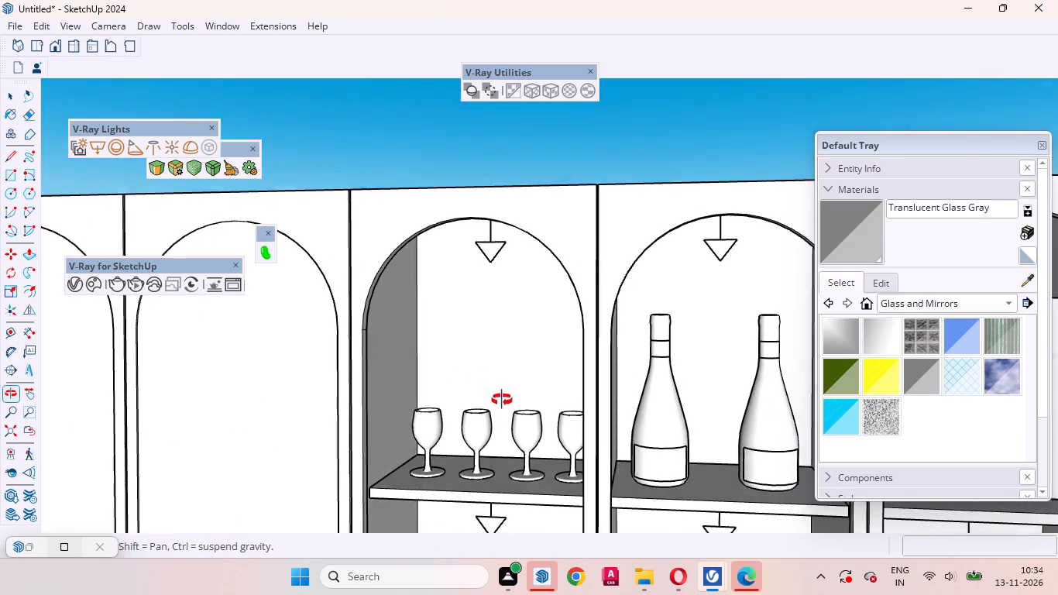
middle_drag(502, 400, 507, 420)
scroll(386, 340, down, 4)
scroll(376, 335, up, 3)
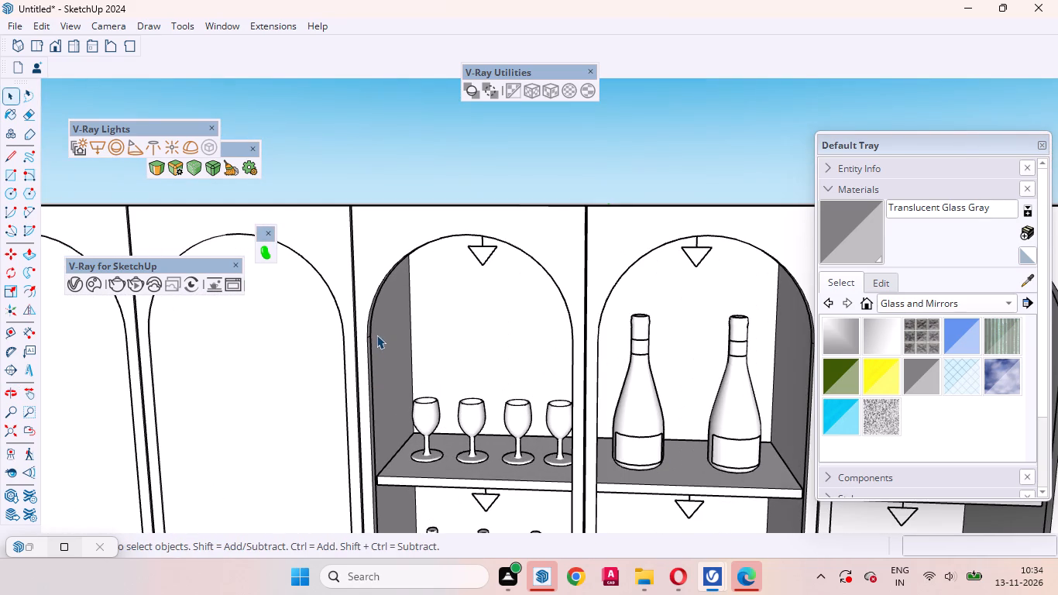
middle_drag(472, 366, 311, 182)
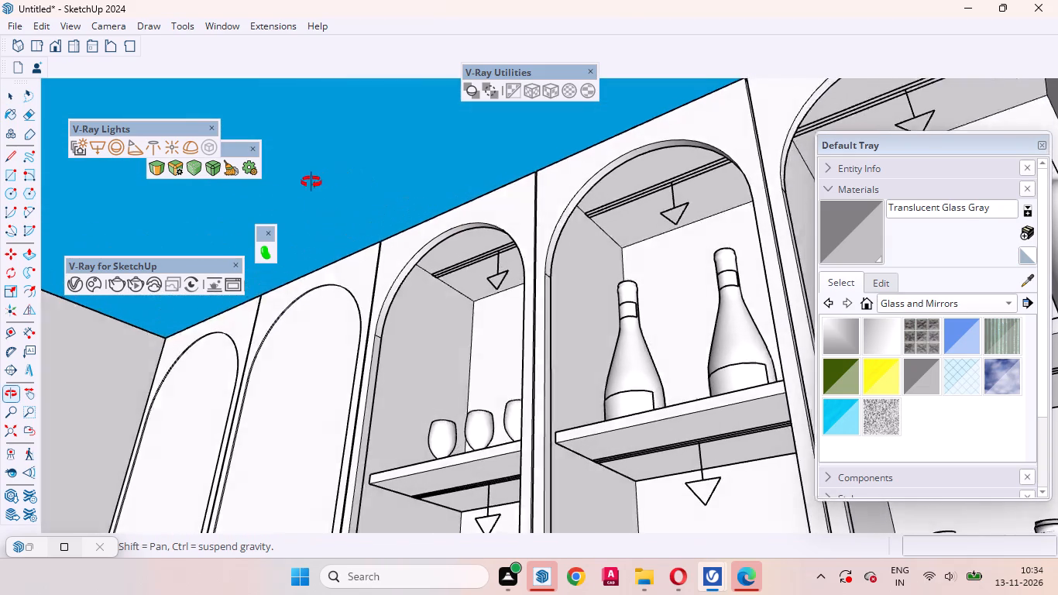
middle_drag(311, 182, 294, 192)
middle_drag(507, 331, 317, 291)
scroll(507, 331, up, 1)
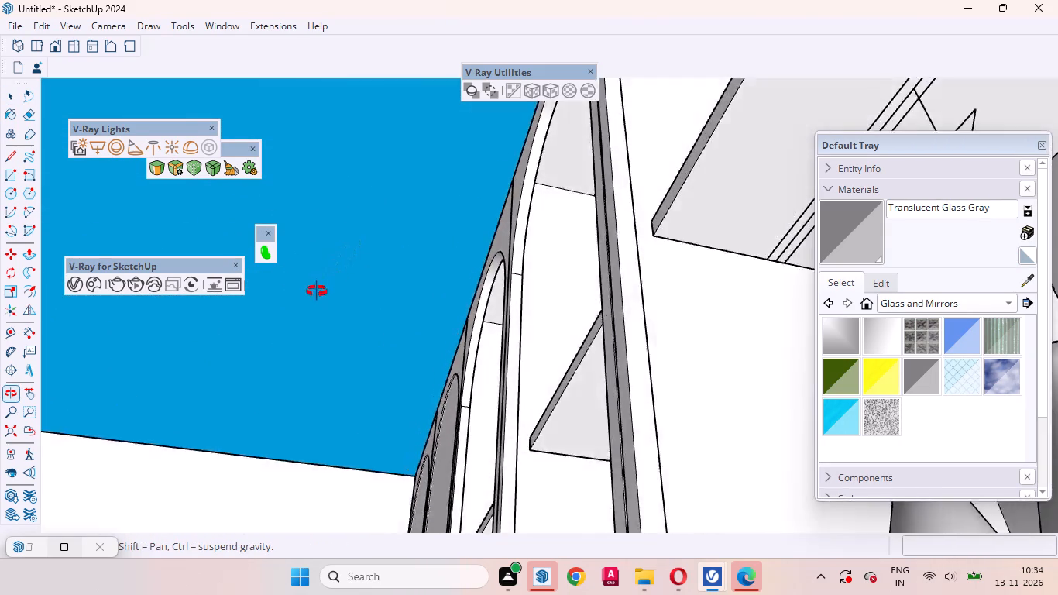
middle_drag(317, 291, 565, 469)
scroll(324, 345, down, 2)
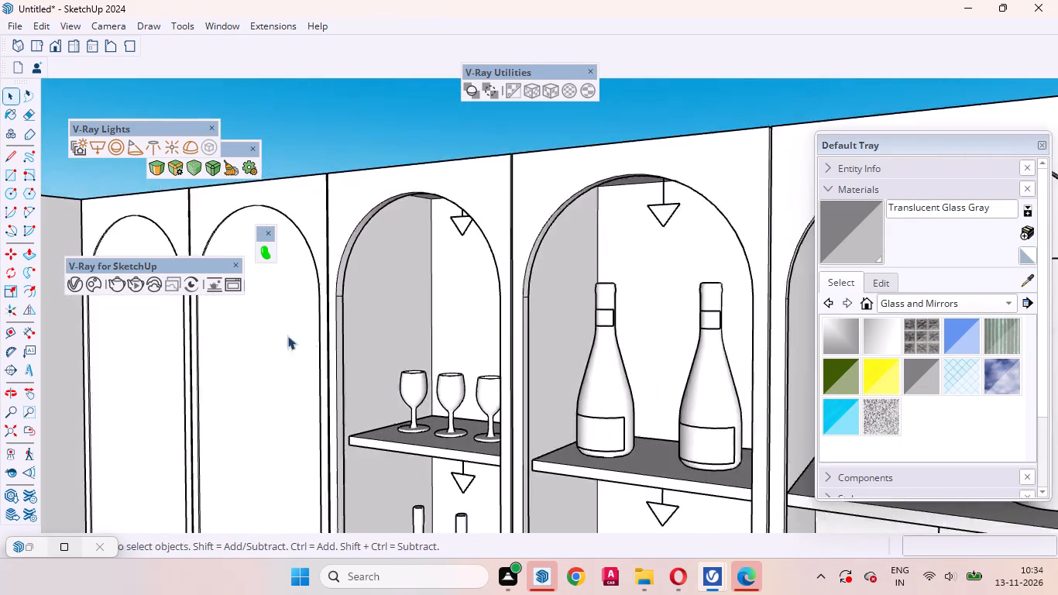
scroll(287, 335, down, 6)
middle_drag(566, 421, 392, 480)
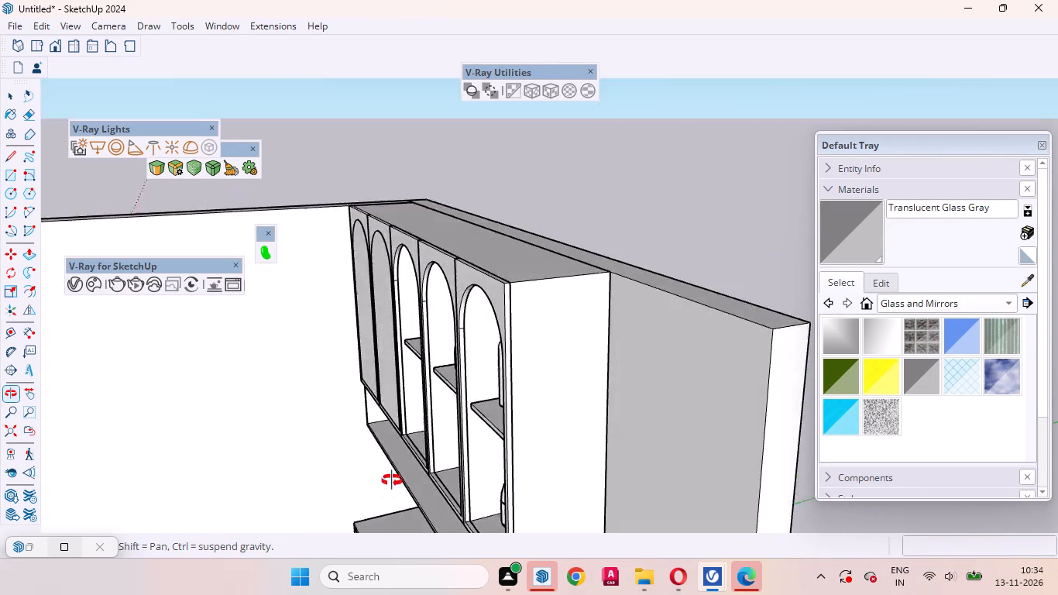
middle_drag(392, 480, 497, 274)
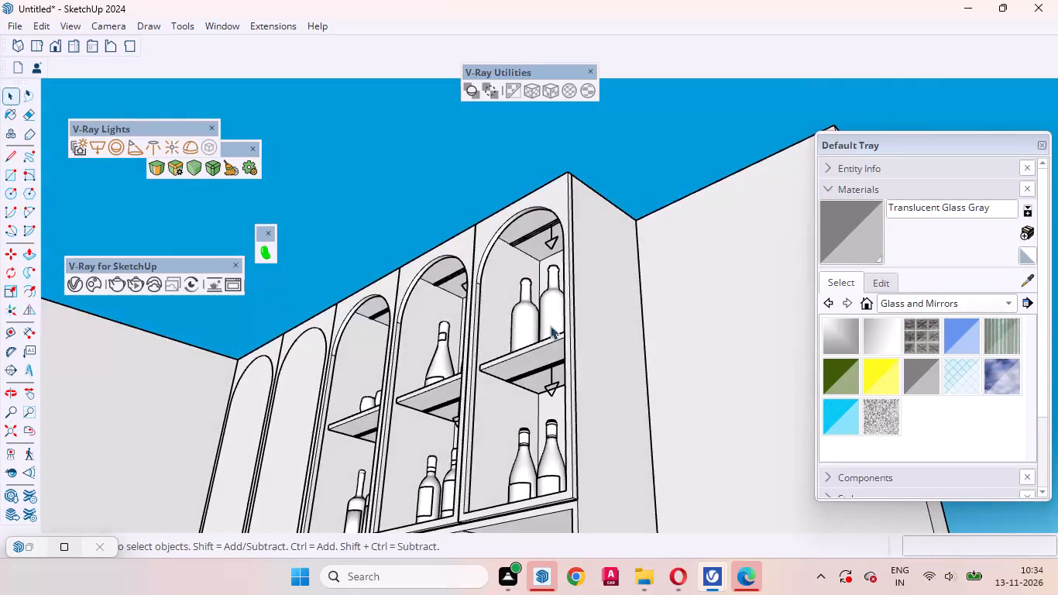
scroll(567, 380, up, 12)
middle_drag(560, 437, 696, 481)
scroll(603, 292, down, 2)
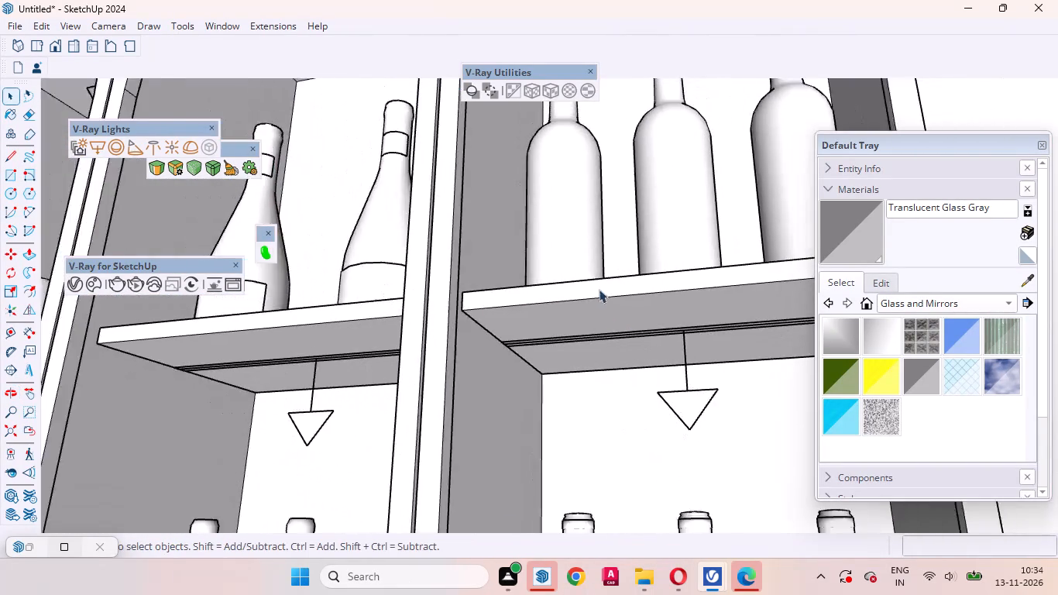
scroll(599, 289, down, 9)
scroll(591, 391, down, 1)
scroll(591, 391, up, 1)
scroll(591, 391, down, 8)
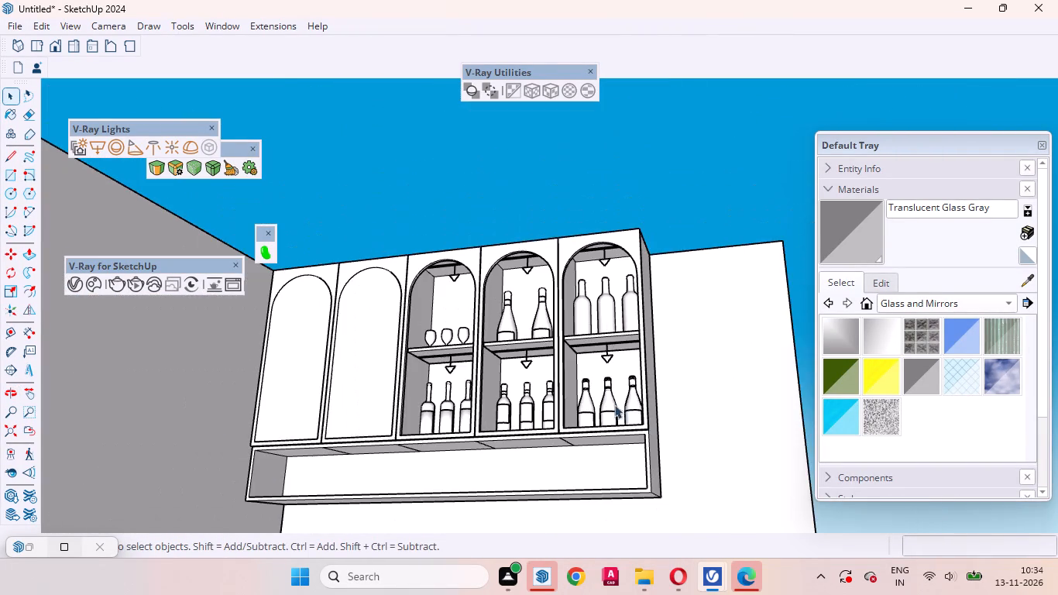
middle_drag(582, 446, 641, 576)
scroll(623, 455, down, 4)
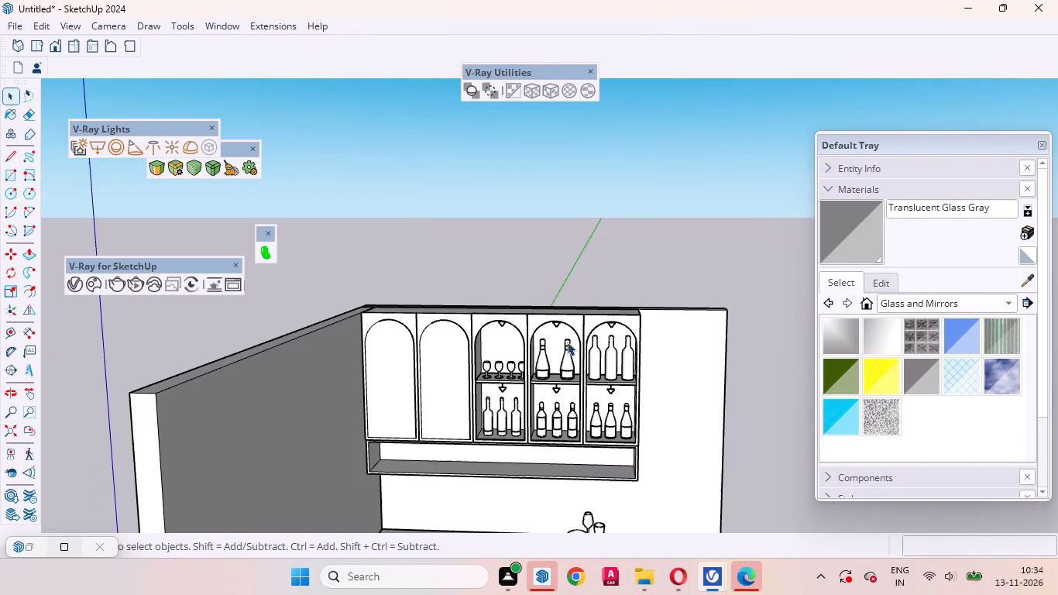
right_click(420, 251)
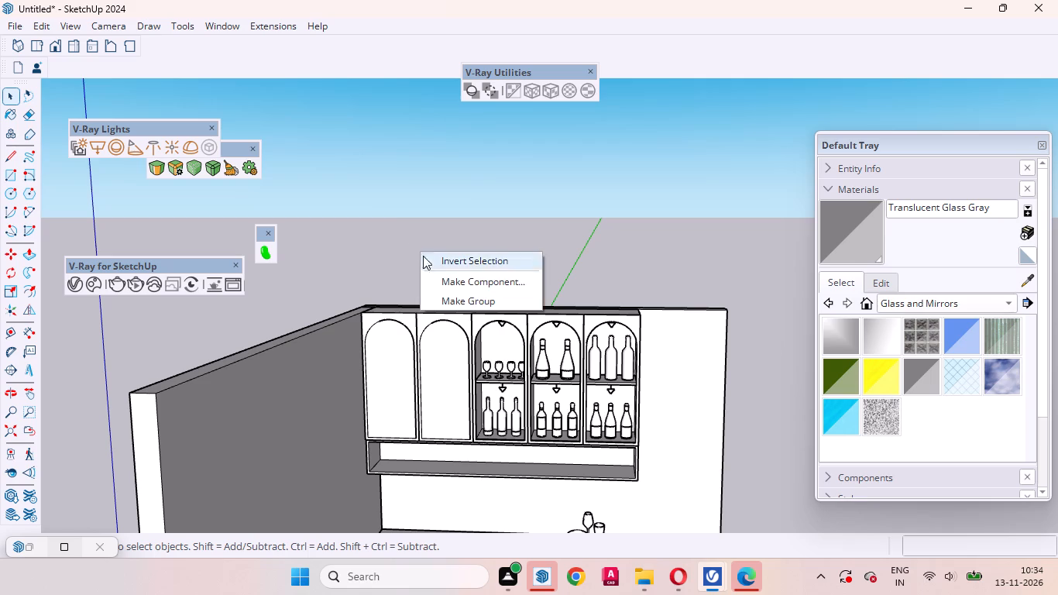
click(403, 232)
Draw a vertical rectangle about 1' 3" by 2' 5 3/8" across the third compartment's opening, from the arch's base to the opposite bottom corner.
click(9, 175)
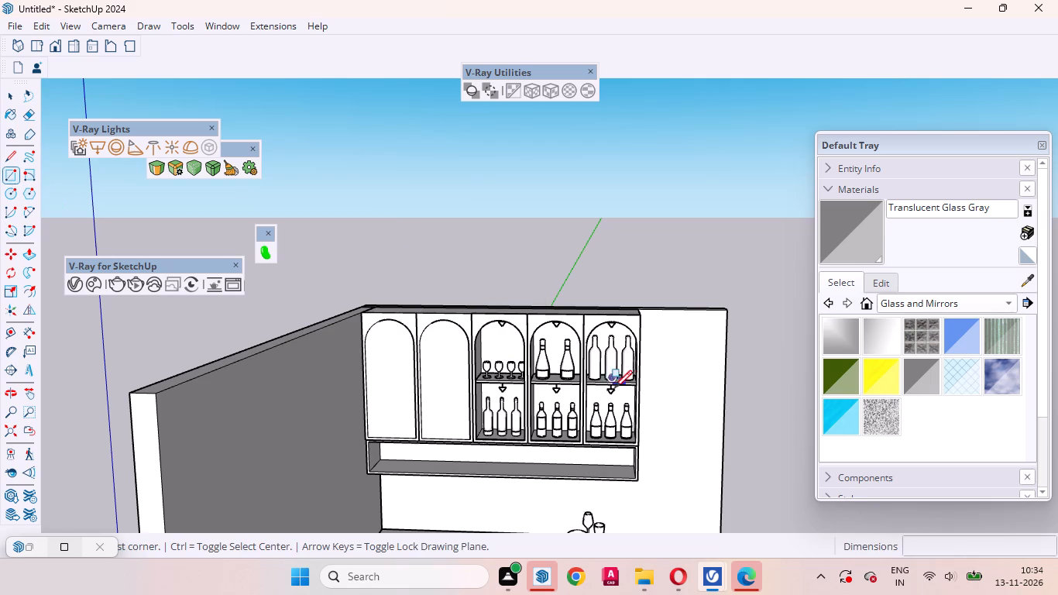
scroll(591, 394, up, 4)
scroll(470, 367, up, 12)
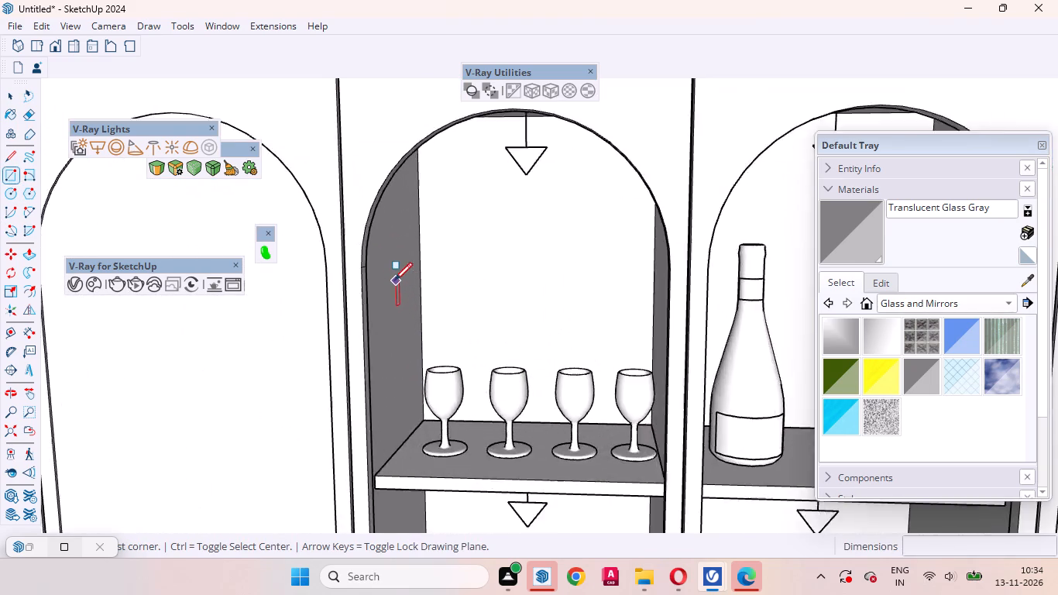
scroll(394, 280, up, 3)
middle_drag(386, 280, 290, 325)
scroll(320, 280, up, 7)
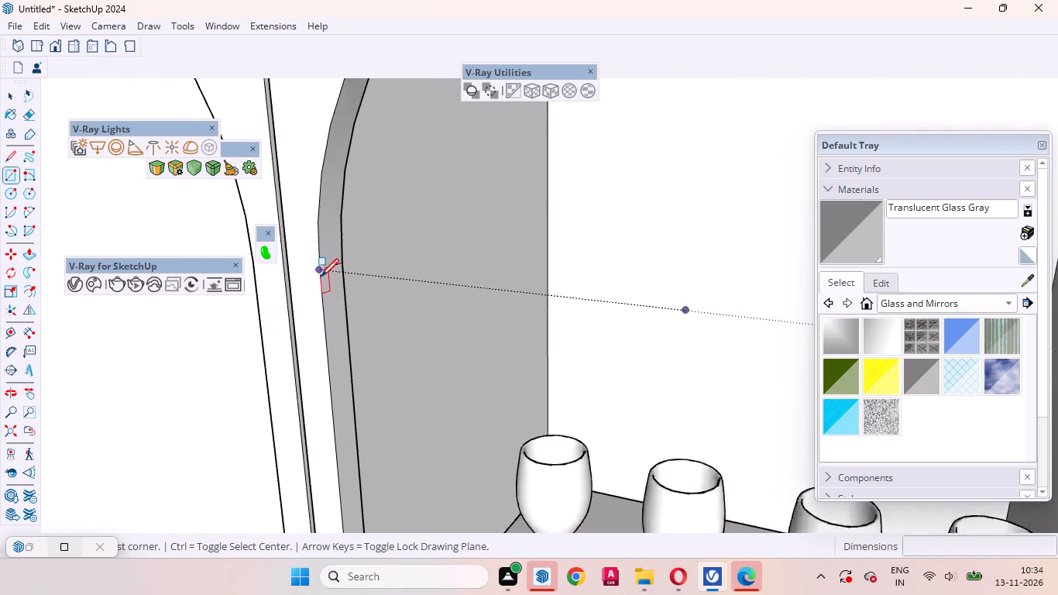
click(329, 267)
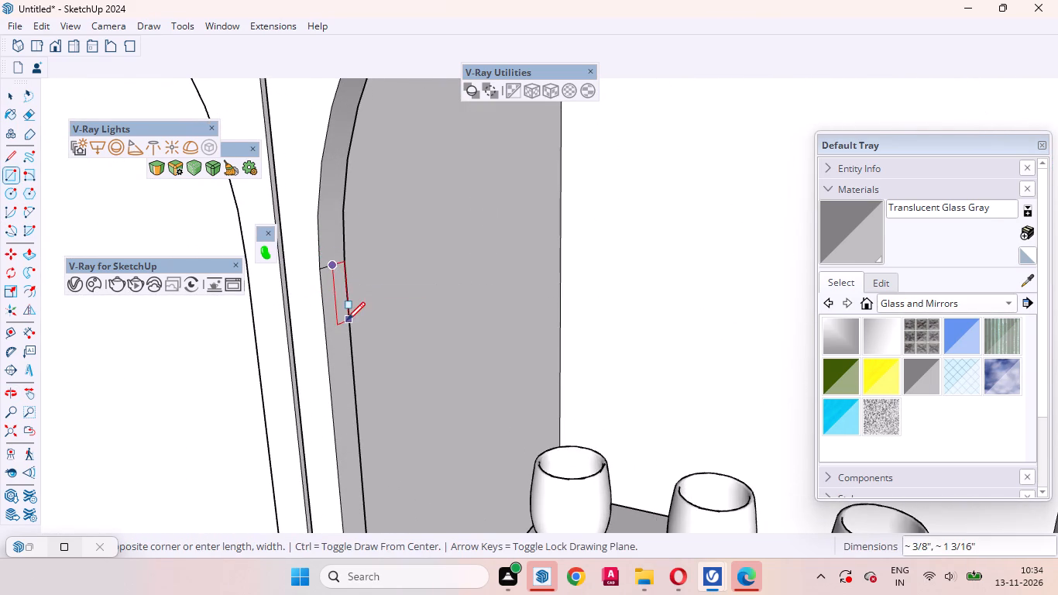
scroll(347, 320, down, 20)
scroll(347, 320, down, 2)
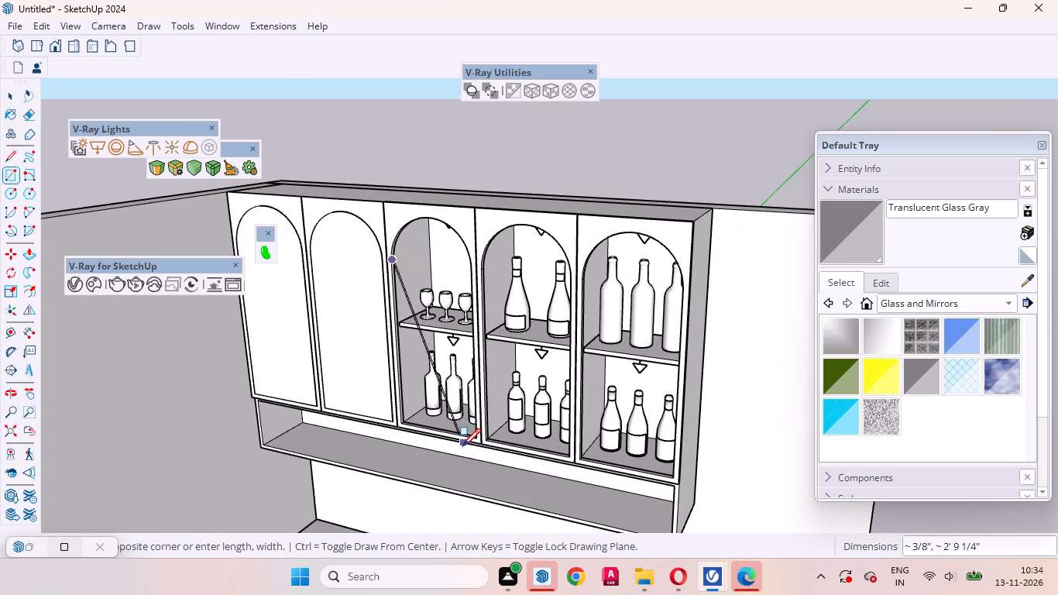
middle_drag(473, 445, 667, 466)
scroll(545, 483, up, 4)
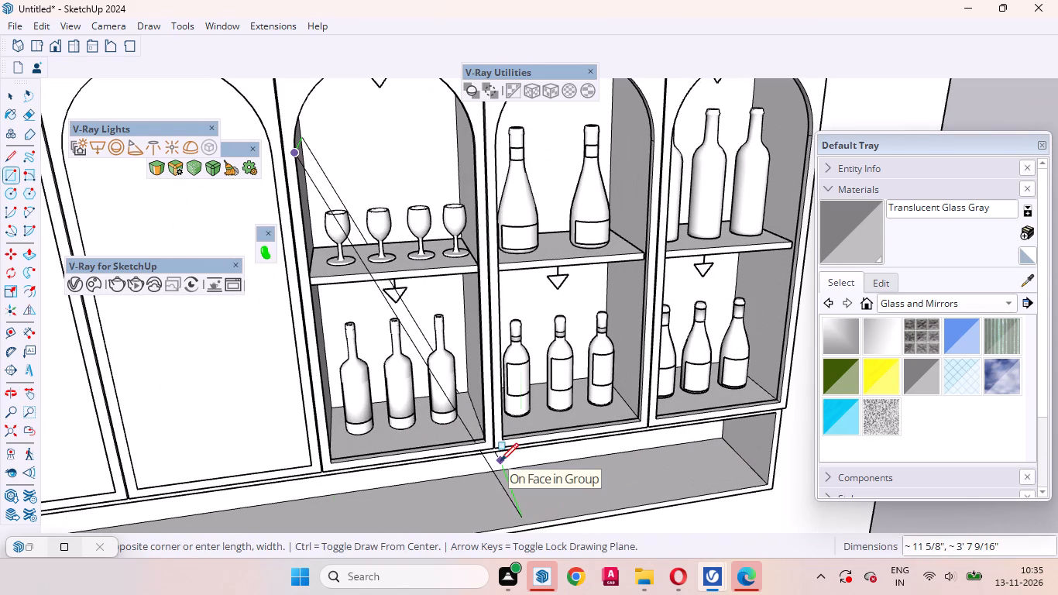
key(Left)
scroll(473, 422, up, 8)
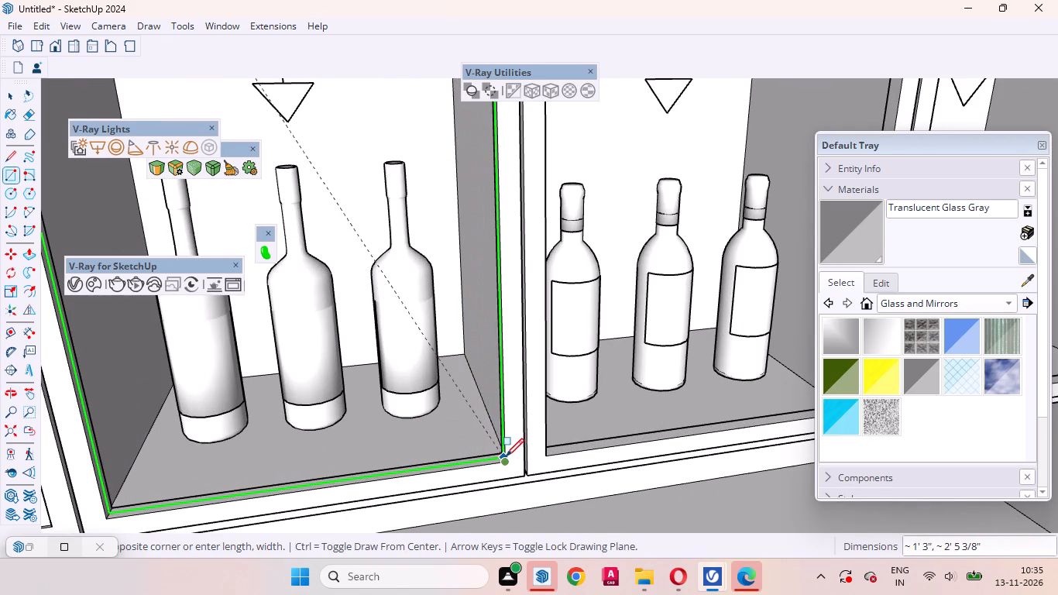
click(506, 460)
scroll(538, 476, down, 13)
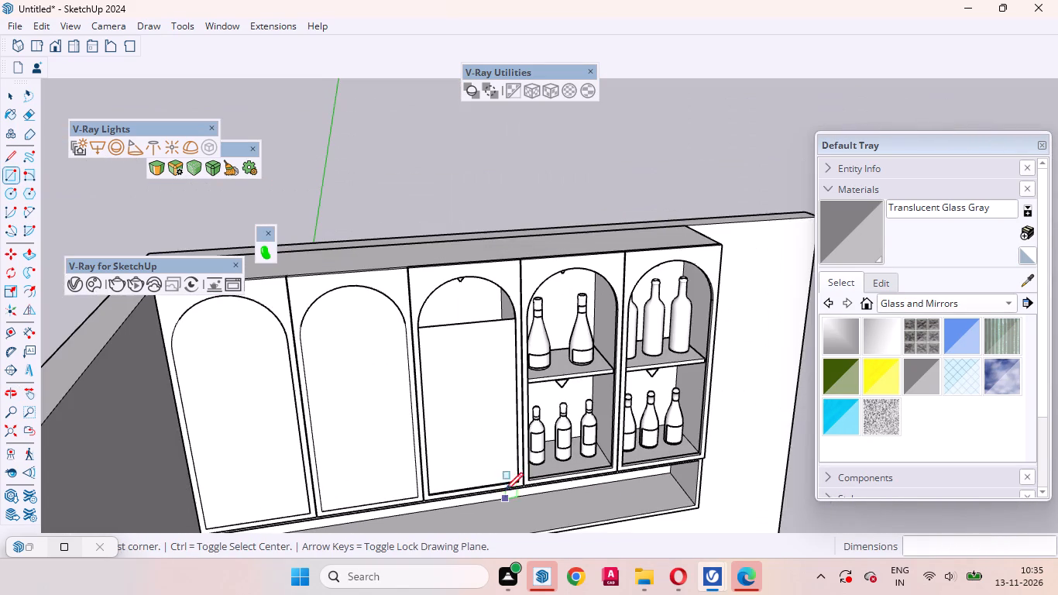
key(space)
Draw a half-circle arc with a bulge of about 7 1/2" on the rectangle's top edge, filling the third compartment's arch.
scroll(422, 305, up, 4)
middle_drag(492, 351, 427, 187)
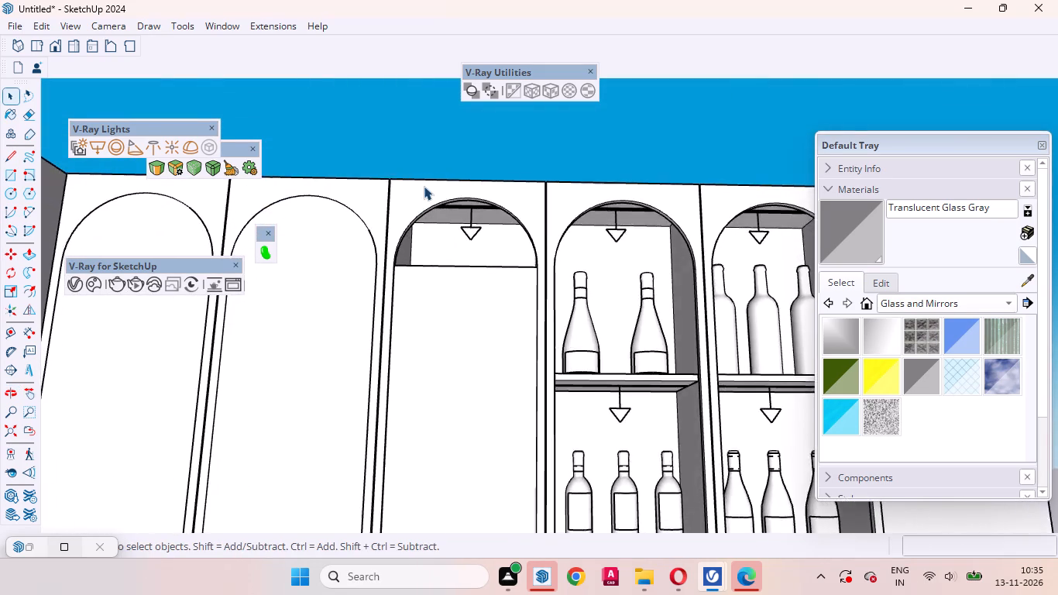
scroll(428, 186, up, 5)
scroll(419, 299, down, 2)
middle_drag(383, 304, 320, 329)
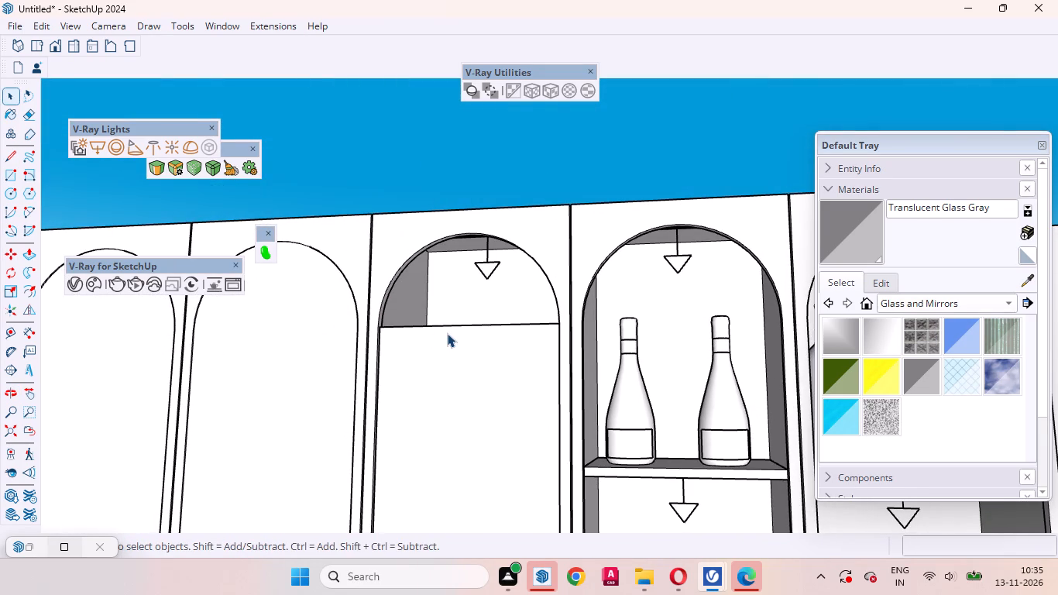
scroll(471, 225, up, 3)
middle_drag(472, 237, 514, 132)
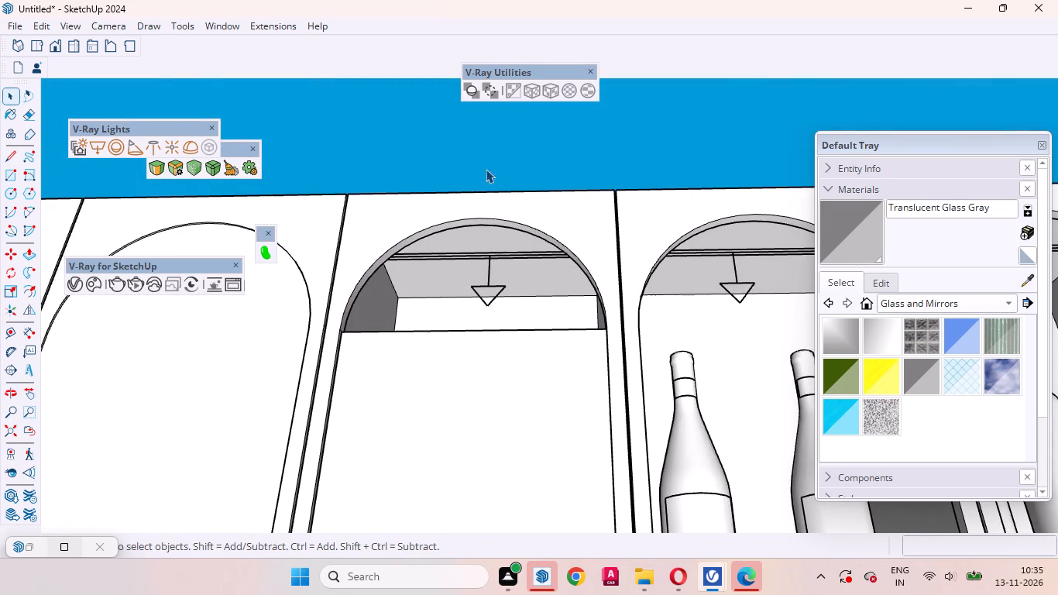
middle_drag(378, 343, 359, 257)
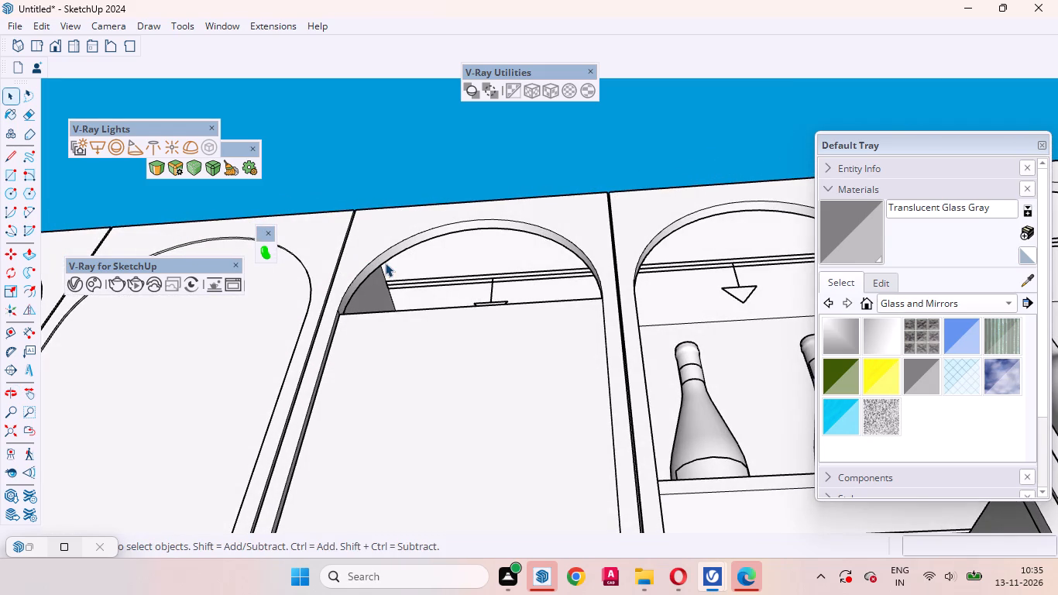
key(a)
scroll(400, 268, up, 1)
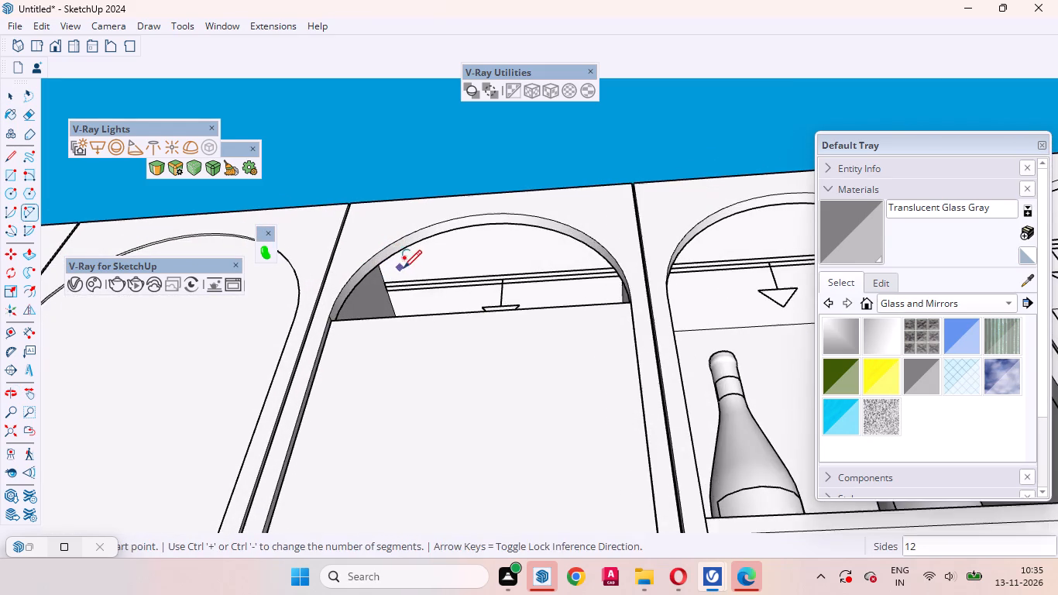
middle_drag(395, 300, 347, 594)
scroll(366, 333, up, 14)
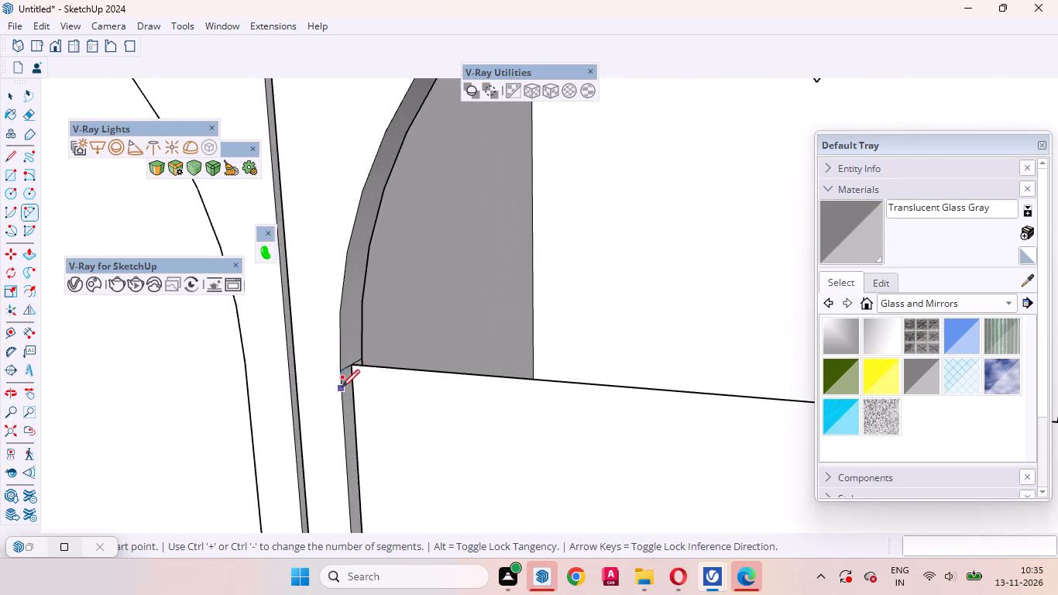
scroll(342, 387, up, 2)
click(356, 354)
scroll(417, 359, down, 7)
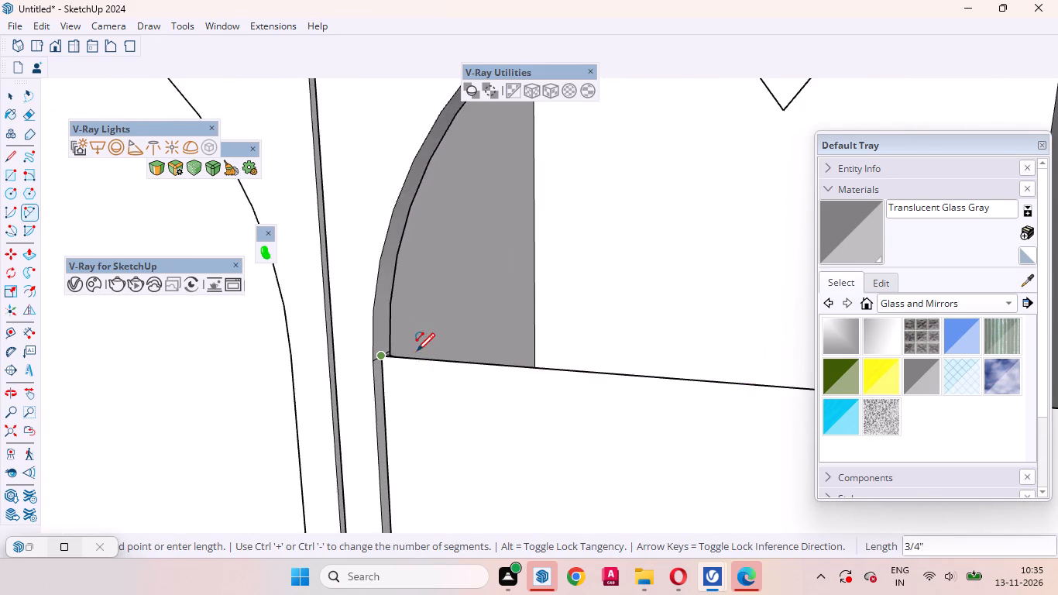
scroll(417, 351, down, 9)
middle_drag(663, 365, 778, 375)
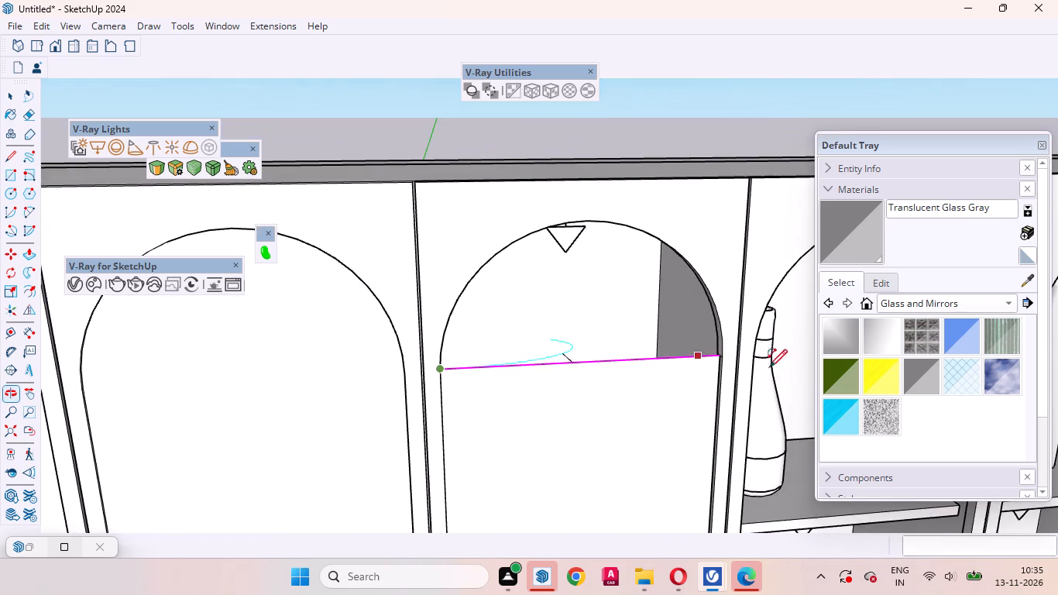
scroll(723, 359, up, 4)
click(716, 353)
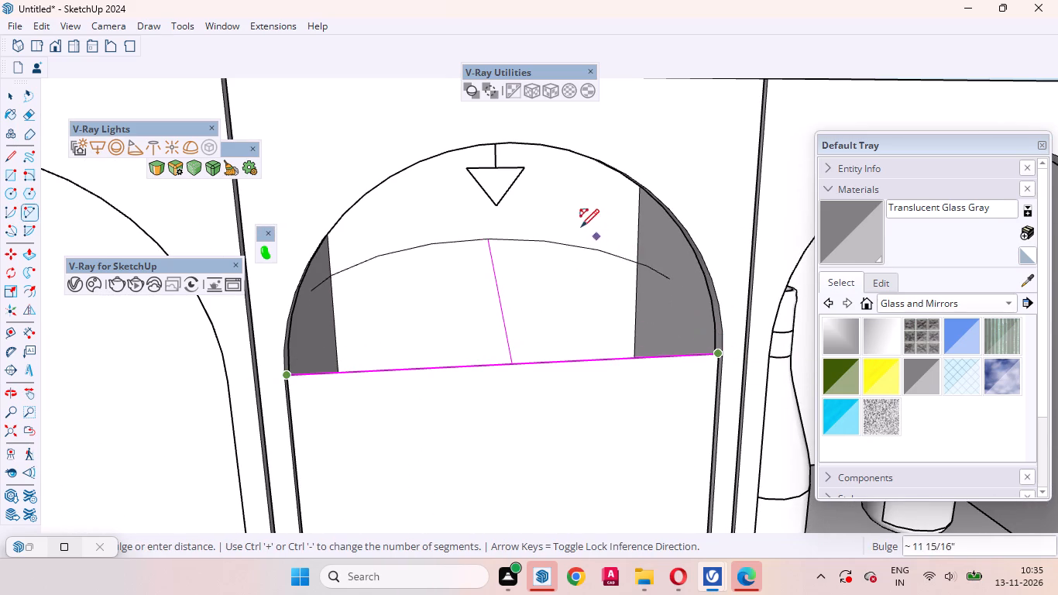
click(524, 144)
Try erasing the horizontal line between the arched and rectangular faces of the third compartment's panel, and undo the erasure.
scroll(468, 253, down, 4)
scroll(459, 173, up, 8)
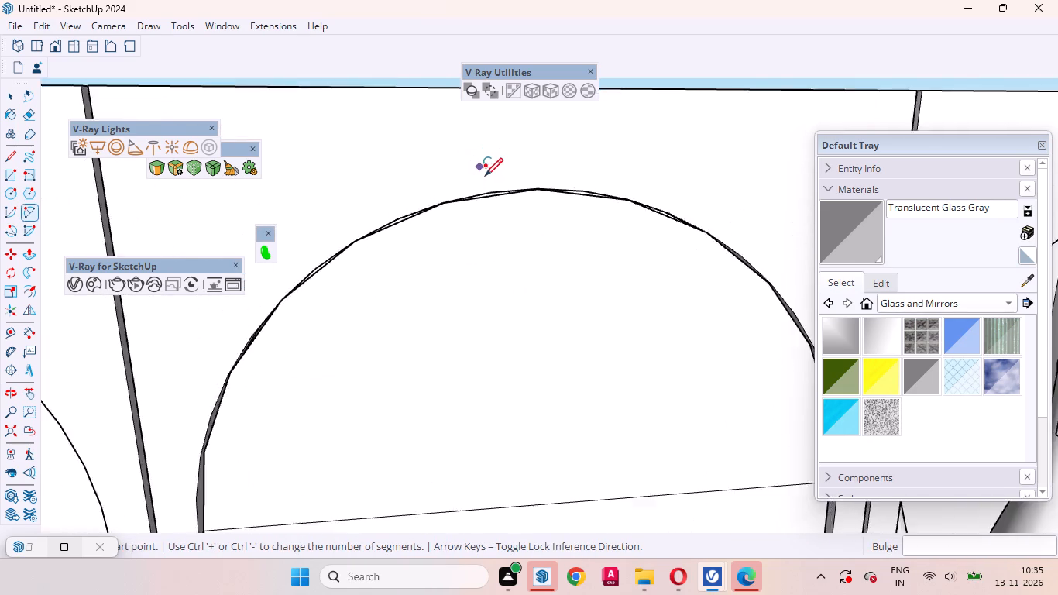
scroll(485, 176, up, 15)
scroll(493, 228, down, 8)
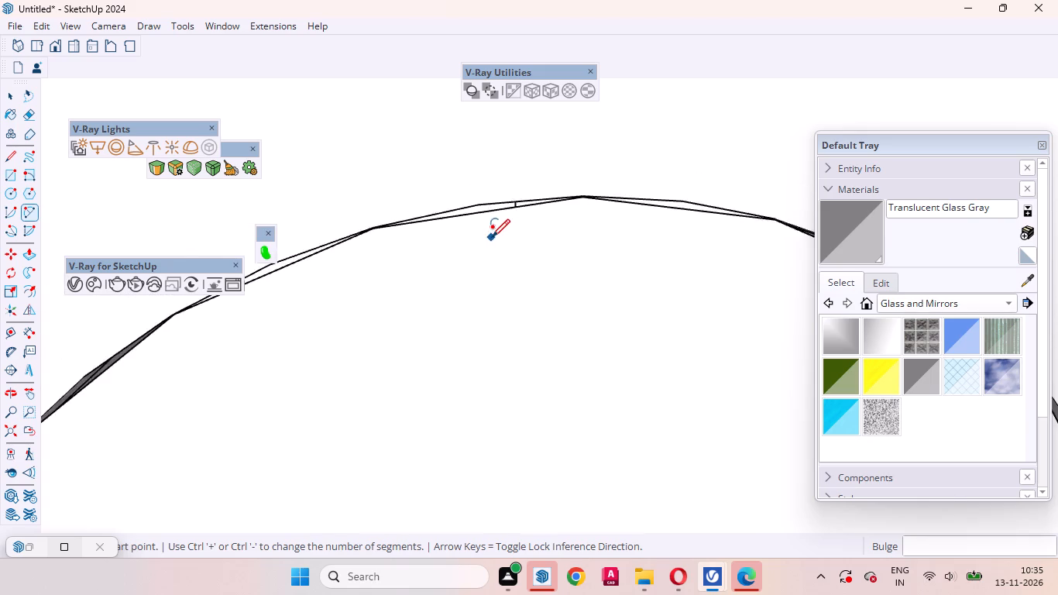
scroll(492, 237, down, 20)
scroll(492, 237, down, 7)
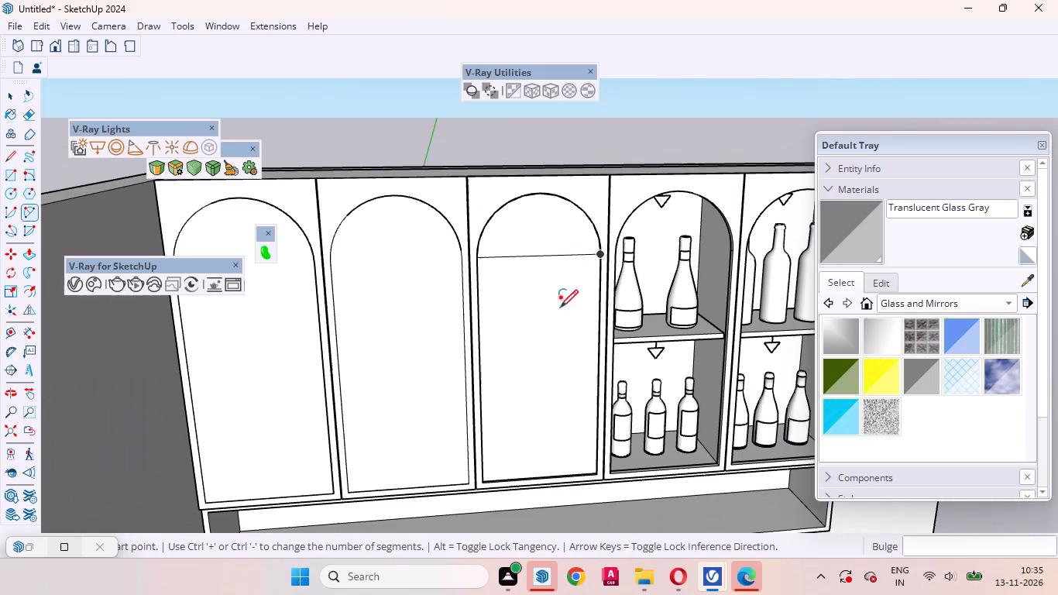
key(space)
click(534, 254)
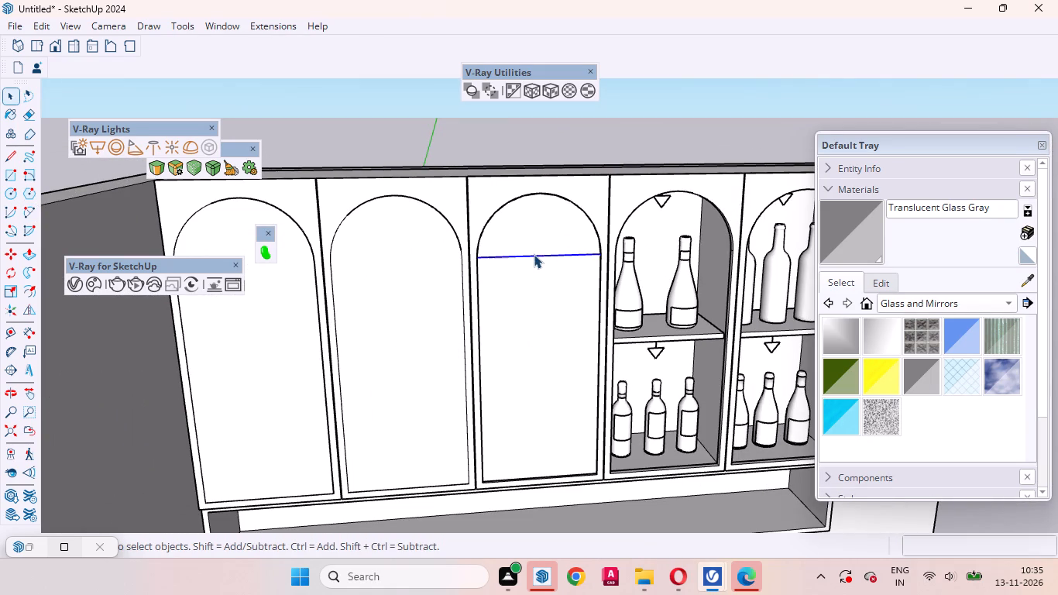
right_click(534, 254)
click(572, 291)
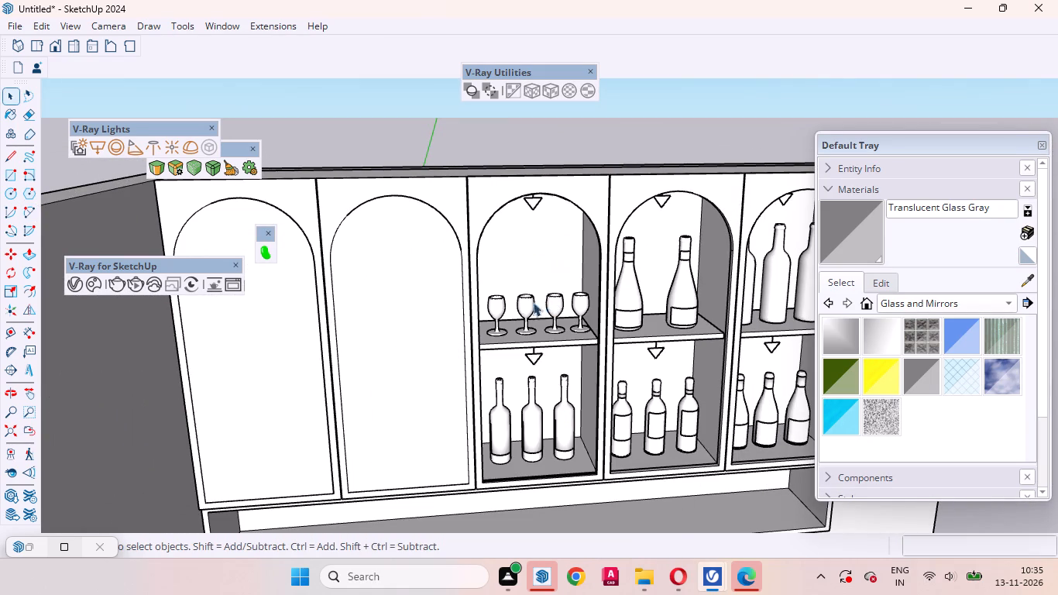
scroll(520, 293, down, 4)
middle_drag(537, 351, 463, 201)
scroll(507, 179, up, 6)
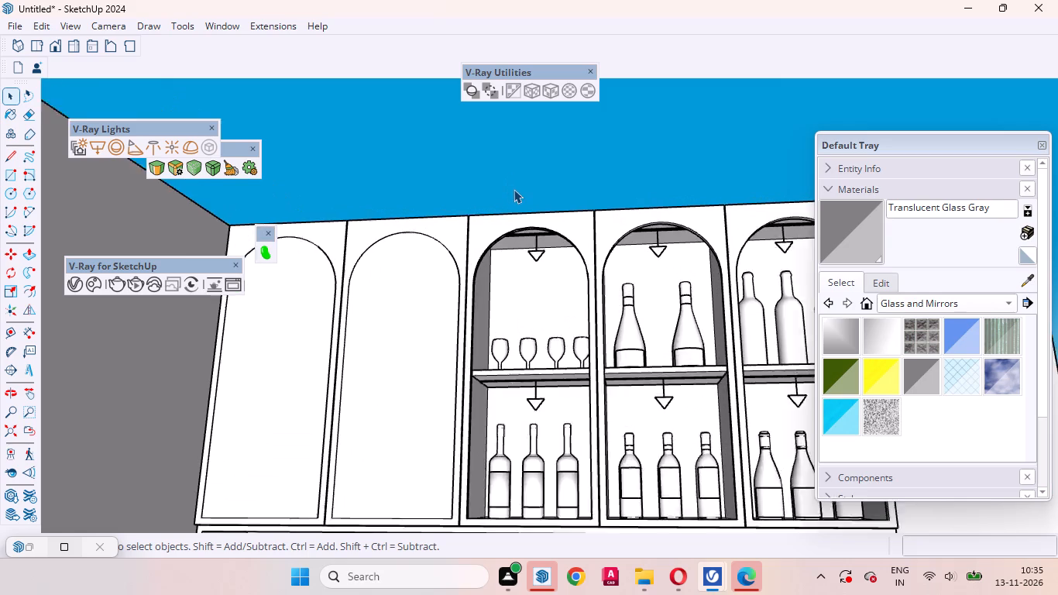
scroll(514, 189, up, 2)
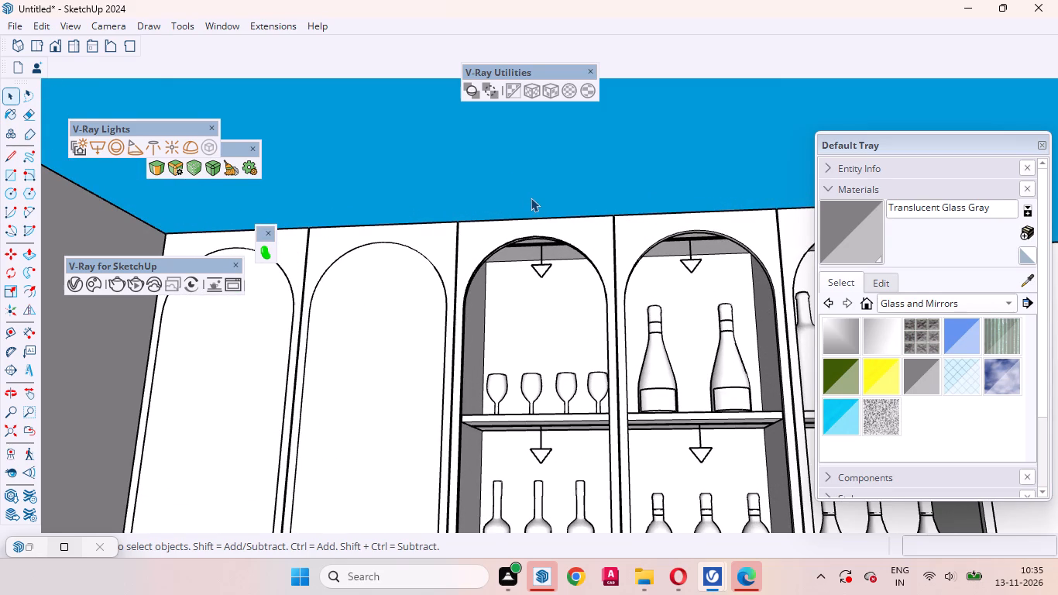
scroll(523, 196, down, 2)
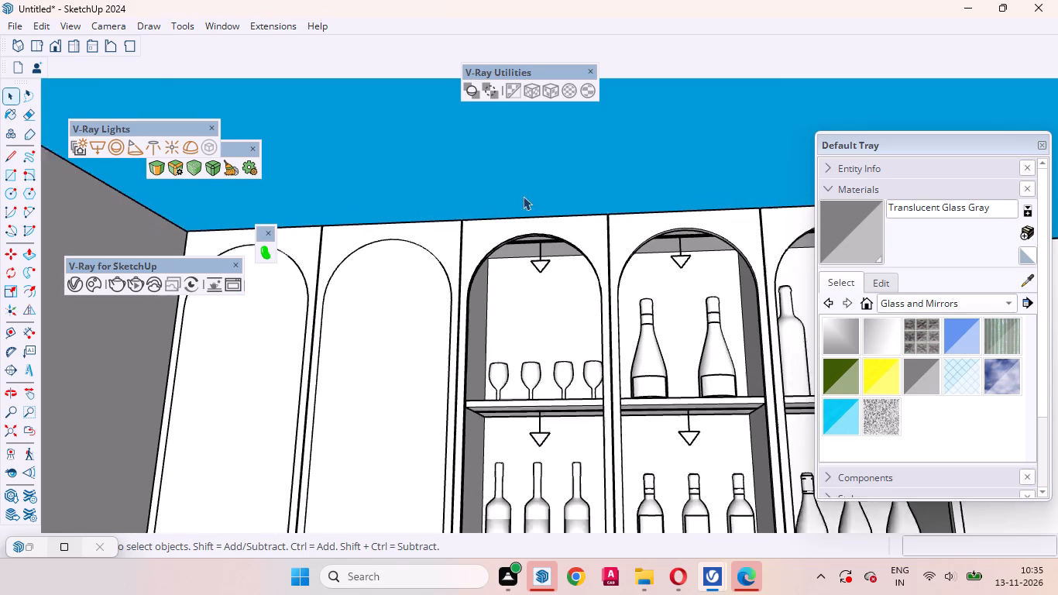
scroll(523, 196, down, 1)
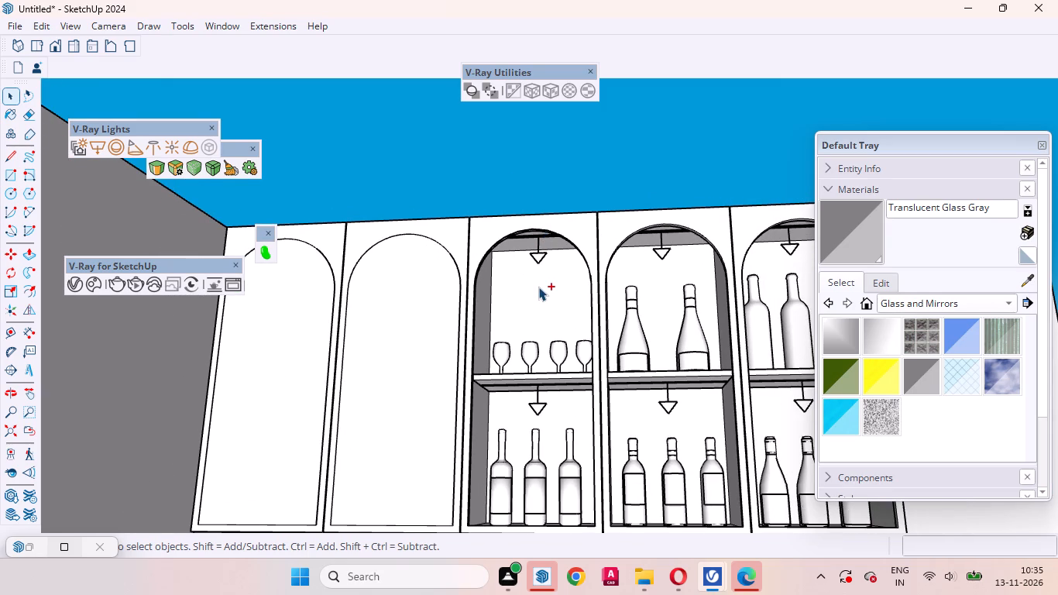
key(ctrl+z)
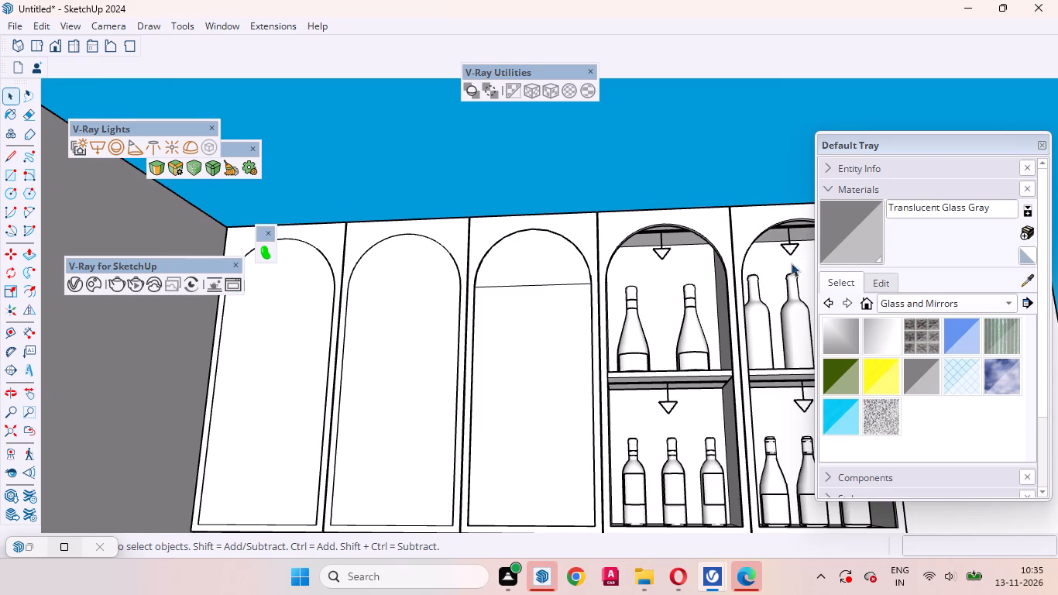
Paint the rectangular and arched faces of the third compartment's panel with Translucent Glass Gray.
click(843, 242)
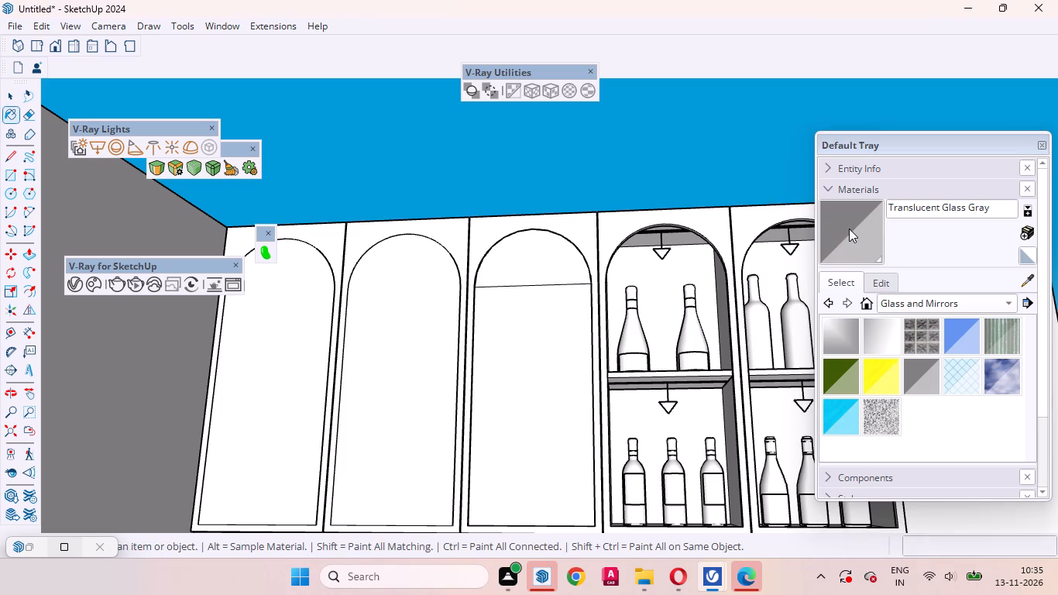
click(849, 229)
click(551, 348)
click(548, 262)
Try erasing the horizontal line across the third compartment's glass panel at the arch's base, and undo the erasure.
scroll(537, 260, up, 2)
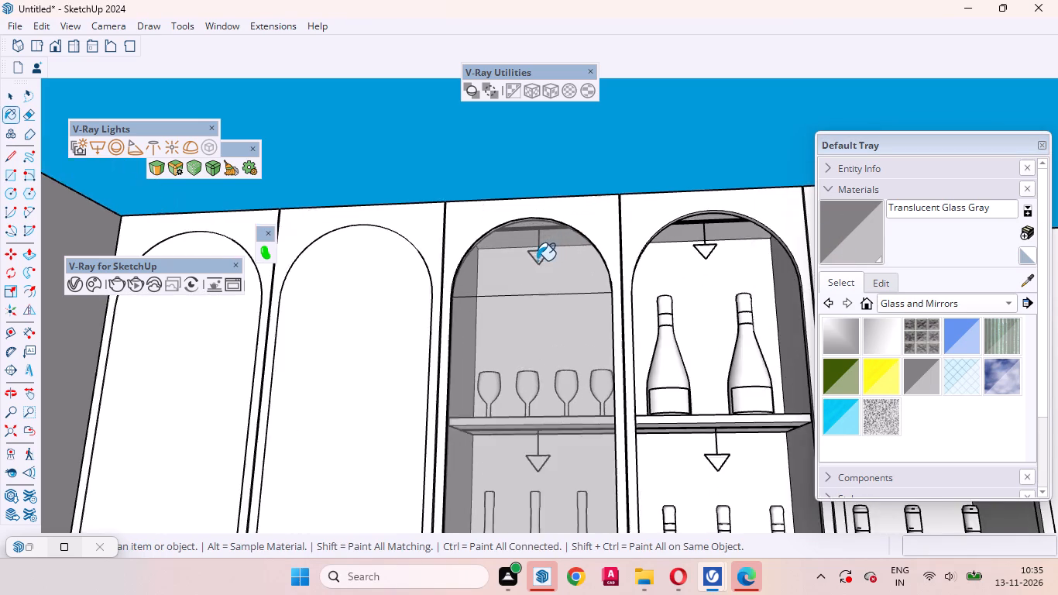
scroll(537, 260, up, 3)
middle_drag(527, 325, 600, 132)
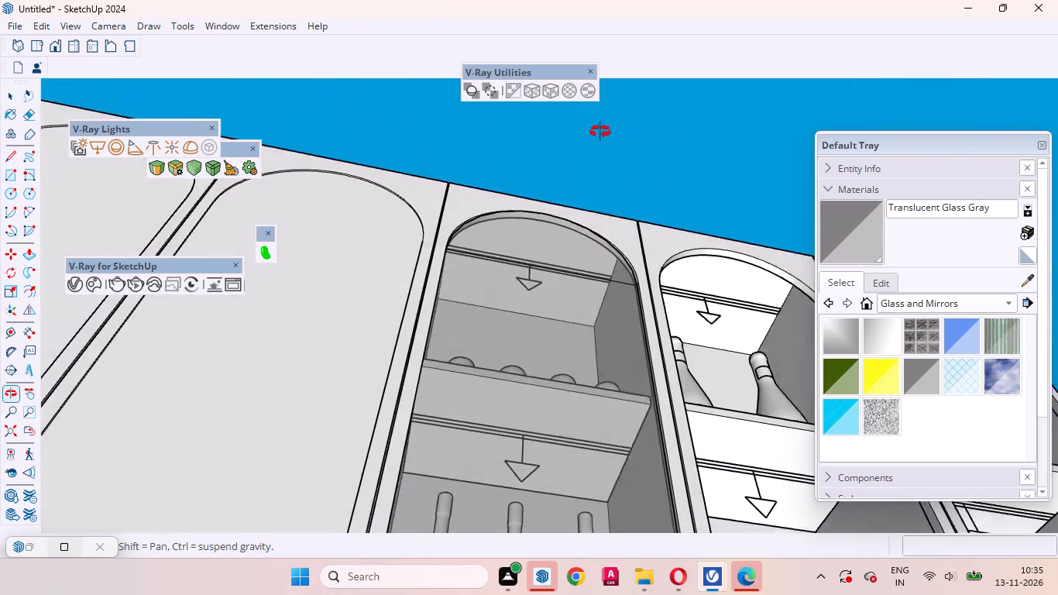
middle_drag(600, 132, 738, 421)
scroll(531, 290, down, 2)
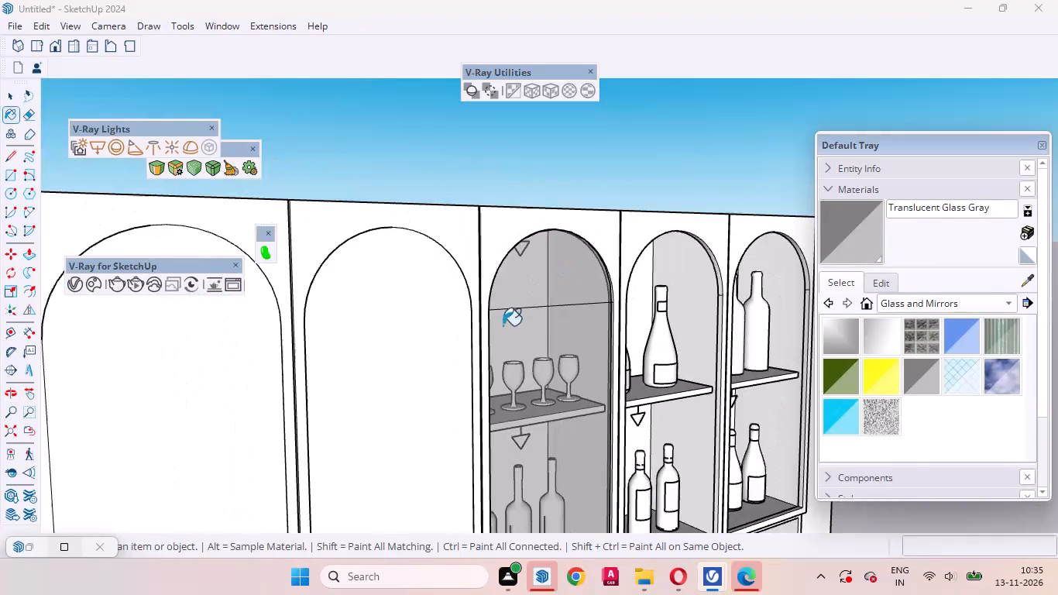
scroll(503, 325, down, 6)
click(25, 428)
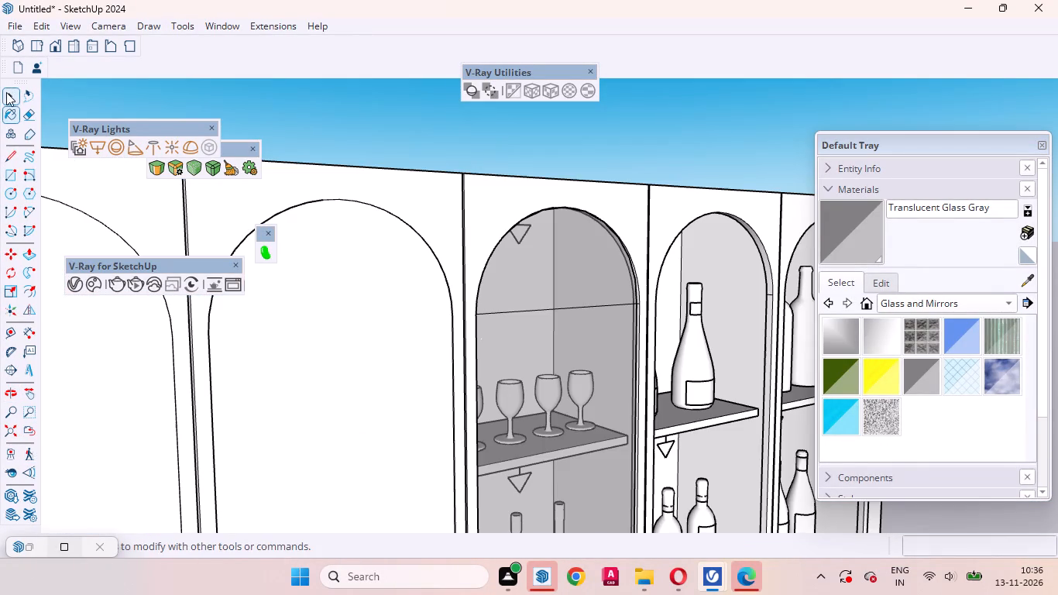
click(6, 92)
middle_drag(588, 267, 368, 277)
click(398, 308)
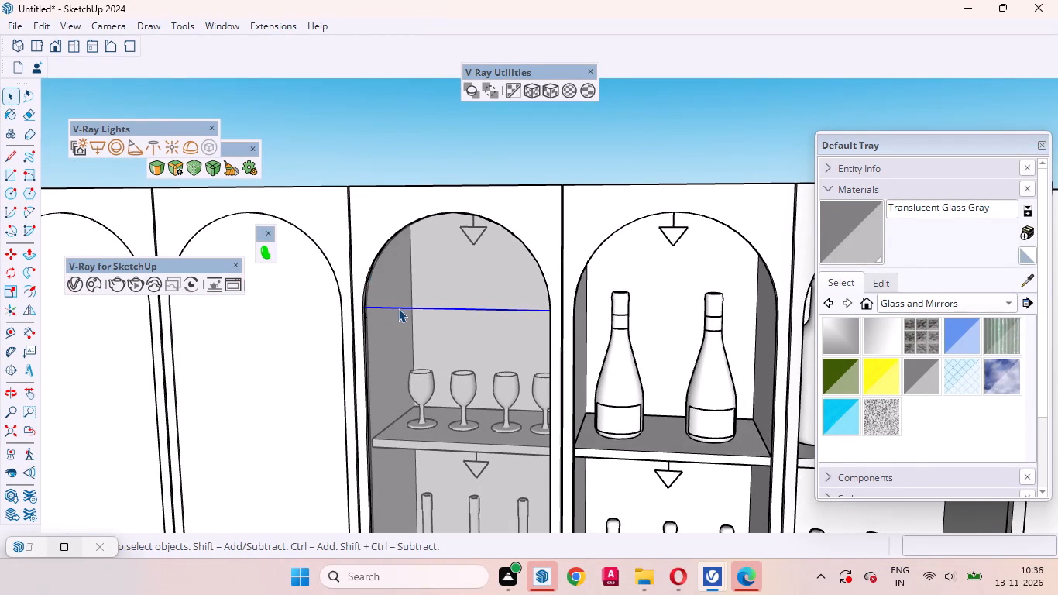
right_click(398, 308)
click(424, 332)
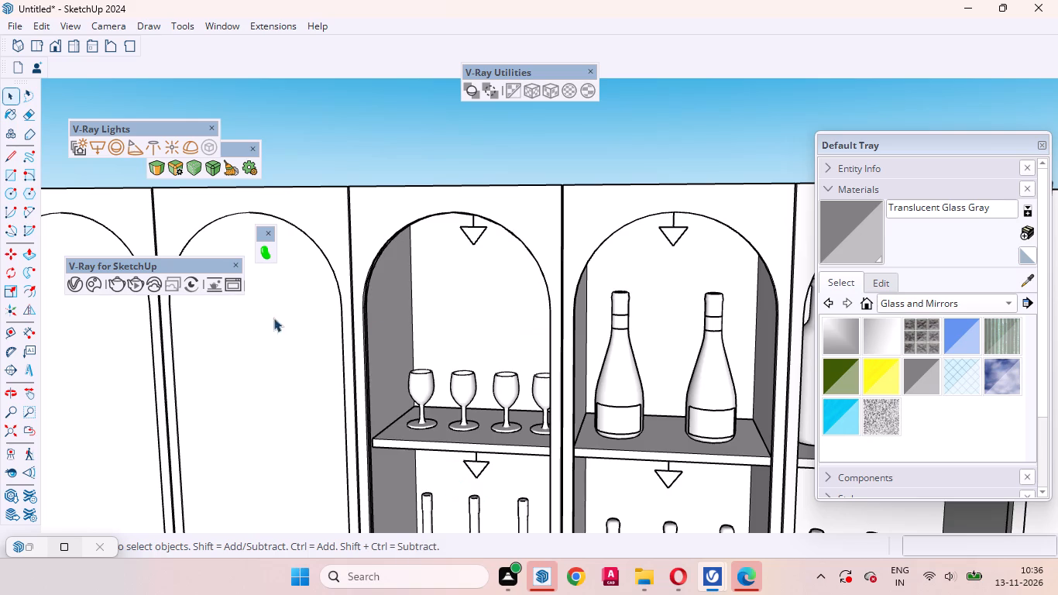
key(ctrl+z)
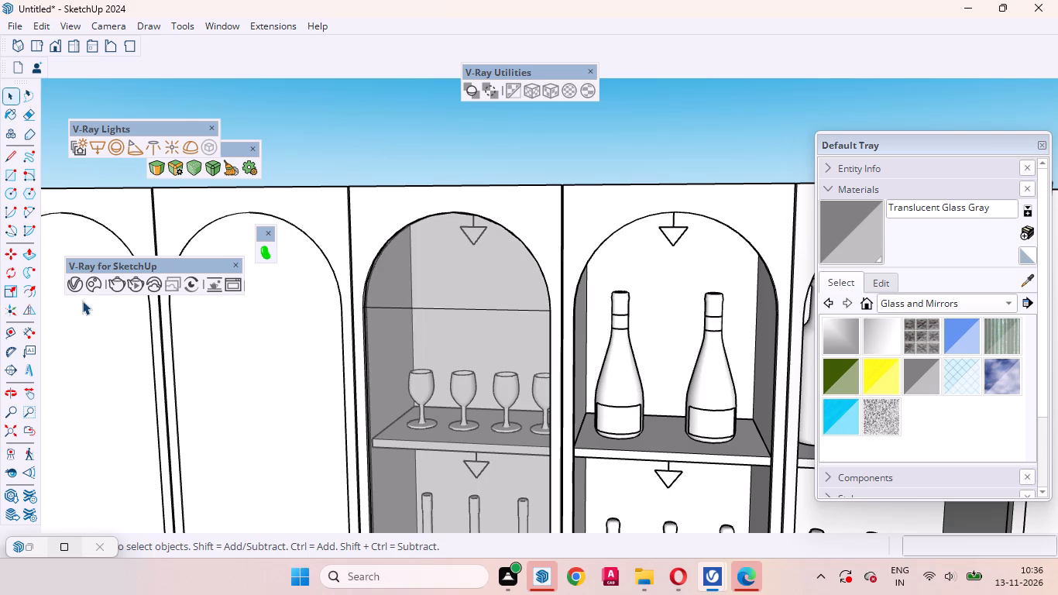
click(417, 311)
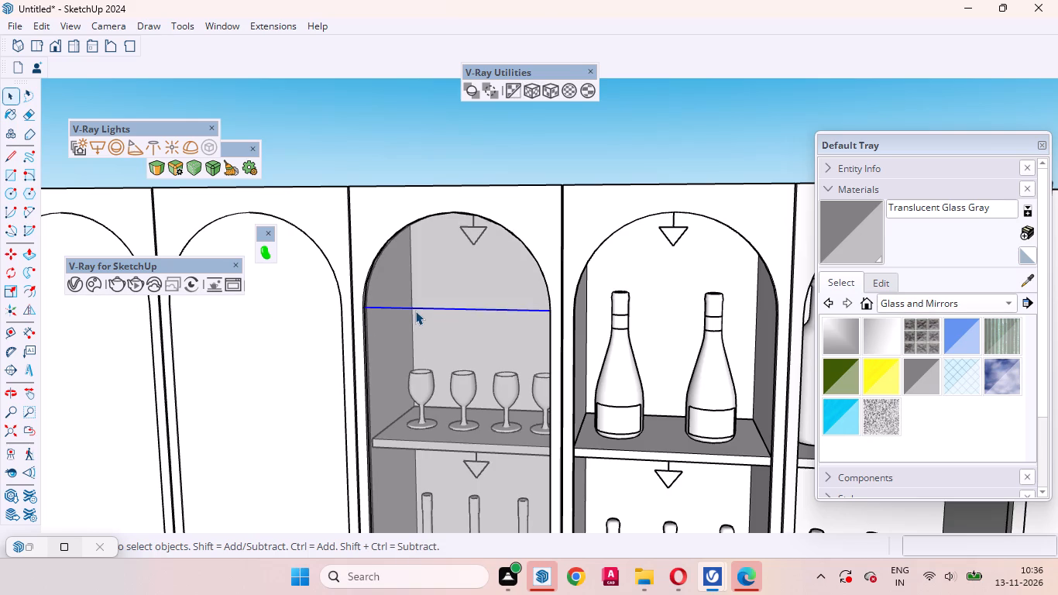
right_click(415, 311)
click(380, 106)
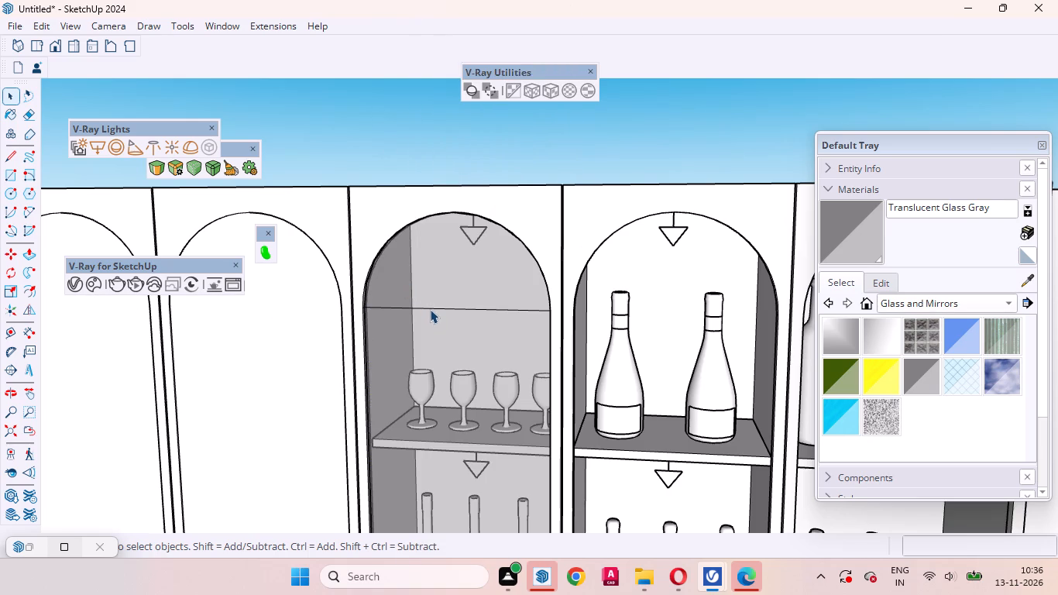
Hide the horizontal line across the third compartment's glass panel at the arch's base.
click(430, 308)
right_click(428, 308)
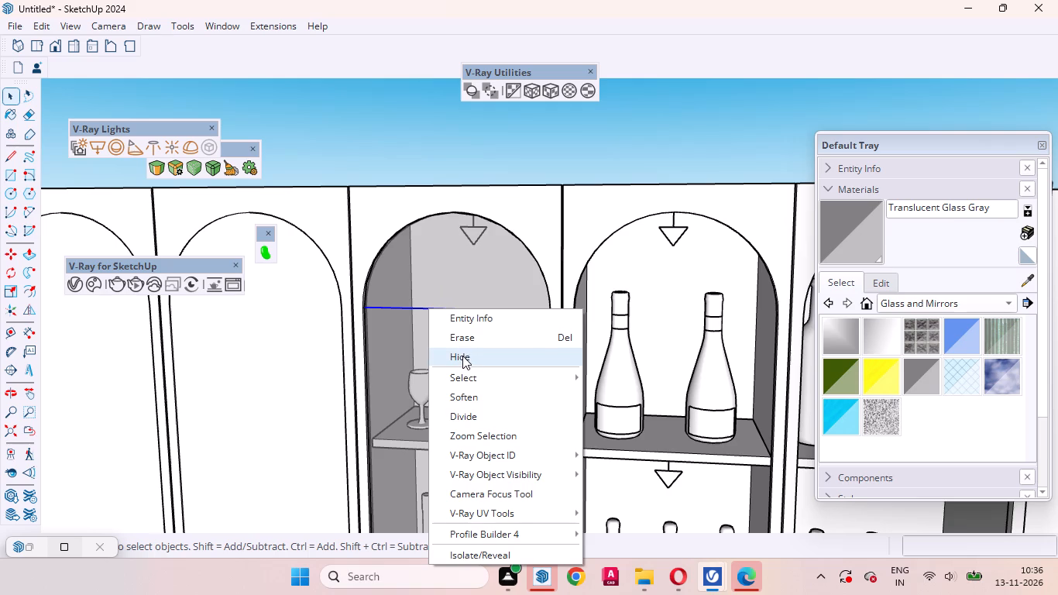
click(462, 356)
Examine the third compartment's glass panel and the neighbouring open compartments from the front at several distances.
scroll(512, 172, down, 9)
middle_drag(521, 287, 551, 256)
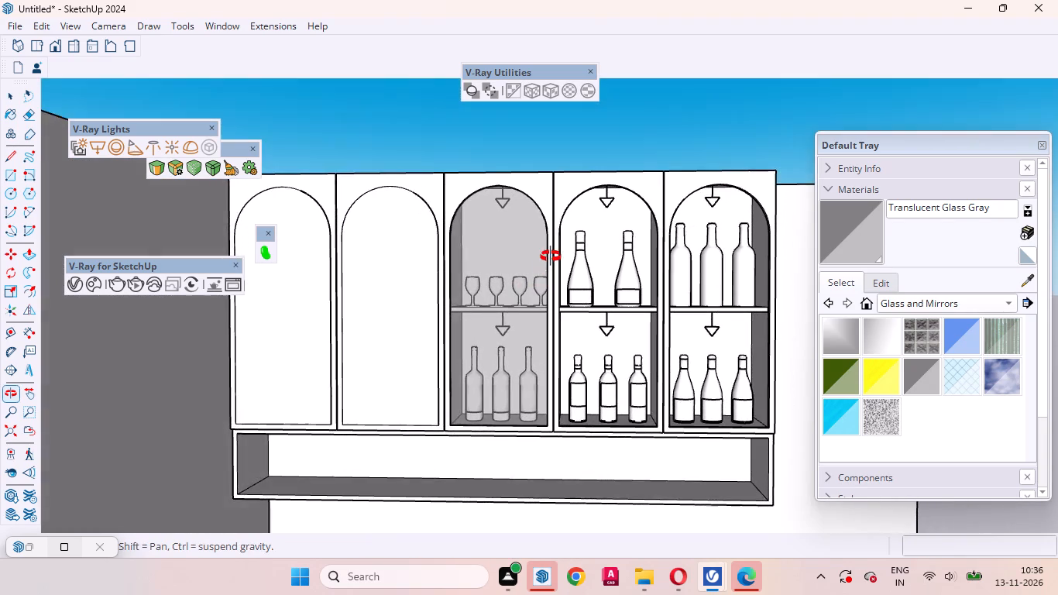
middle_drag(551, 256, 551, 256)
scroll(537, 208, down, 7)
scroll(565, 332, up, 7)
scroll(569, 459, down, 4)
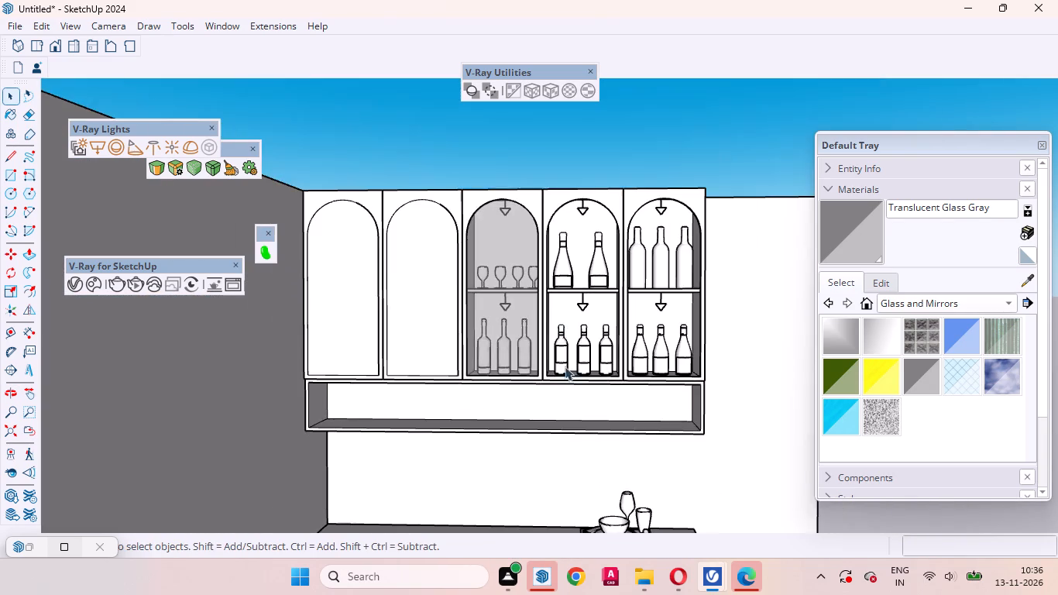
middle_drag(562, 339, 564, 355)
scroll(551, 400, up, 3)
scroll(553, 421, down, 2)
middle_drag(538, 404, 538, 383)
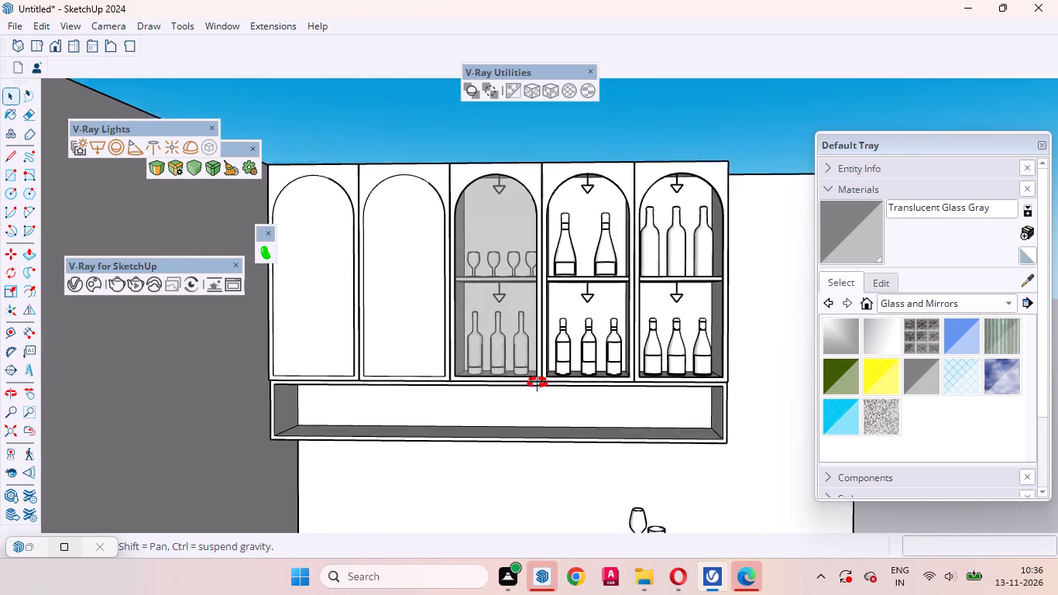
middle_drag(538, 383, 538, 378)
scroll(517, 380, up, 2)
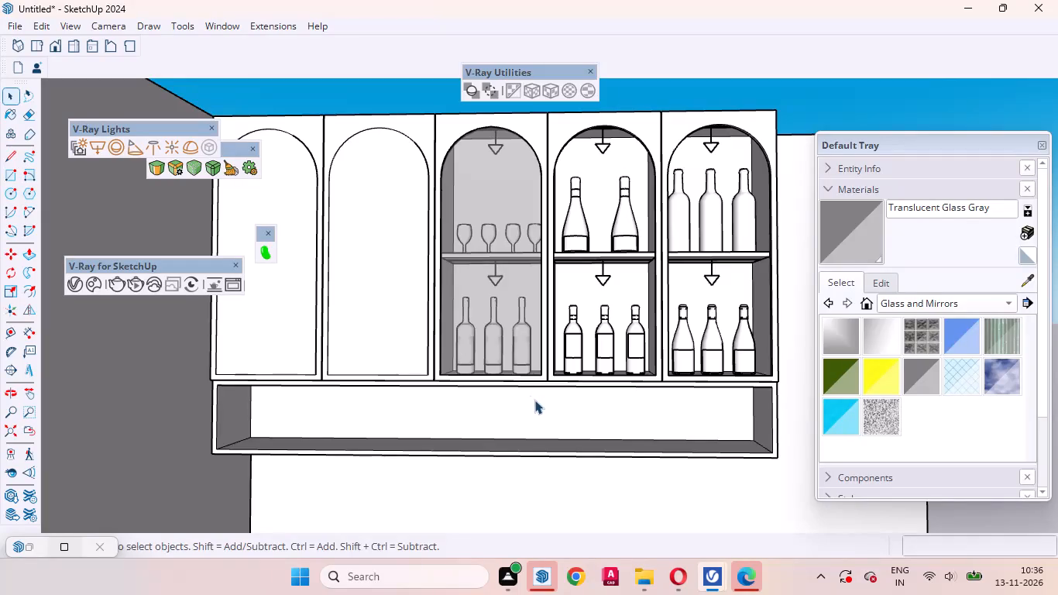
middle_drag(538, 401, 549, 411)
middle_click(551, 412)
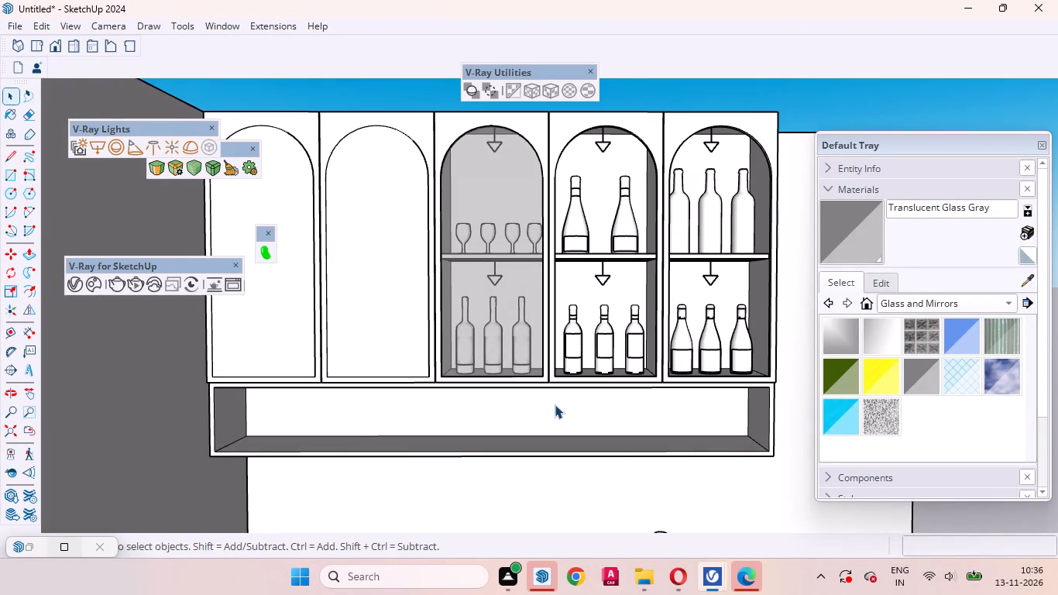
In the V-Ray Asset Editor, copy Rectangle Light#3's warm colour to Rectangle Light#4 and set its intensity to 70.
click(73, 283)
drag(79, 225, 311, 210)
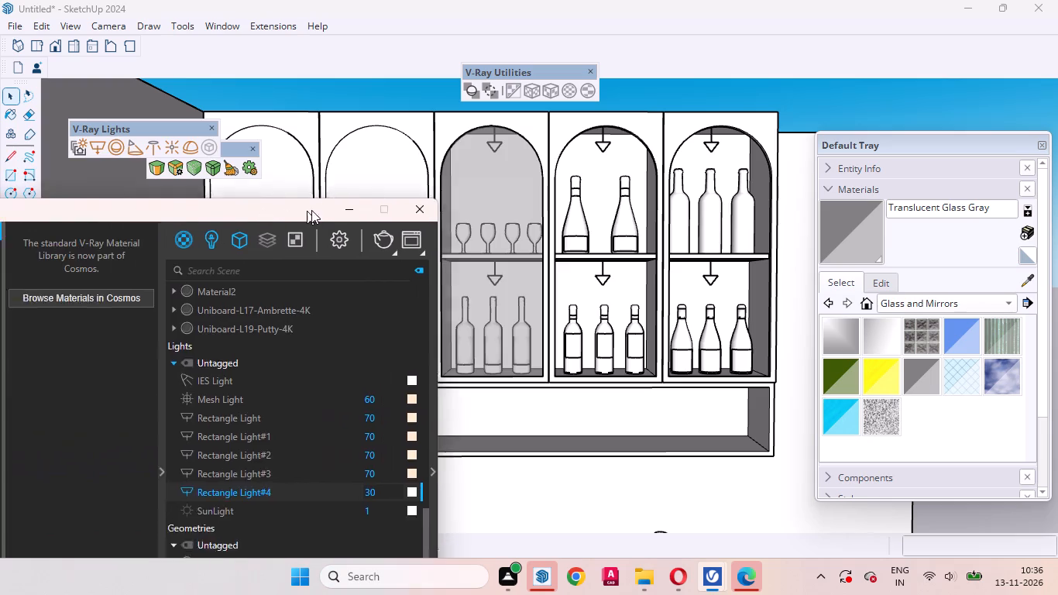
drag(311, 210, 661, 125)
click(562, 160)
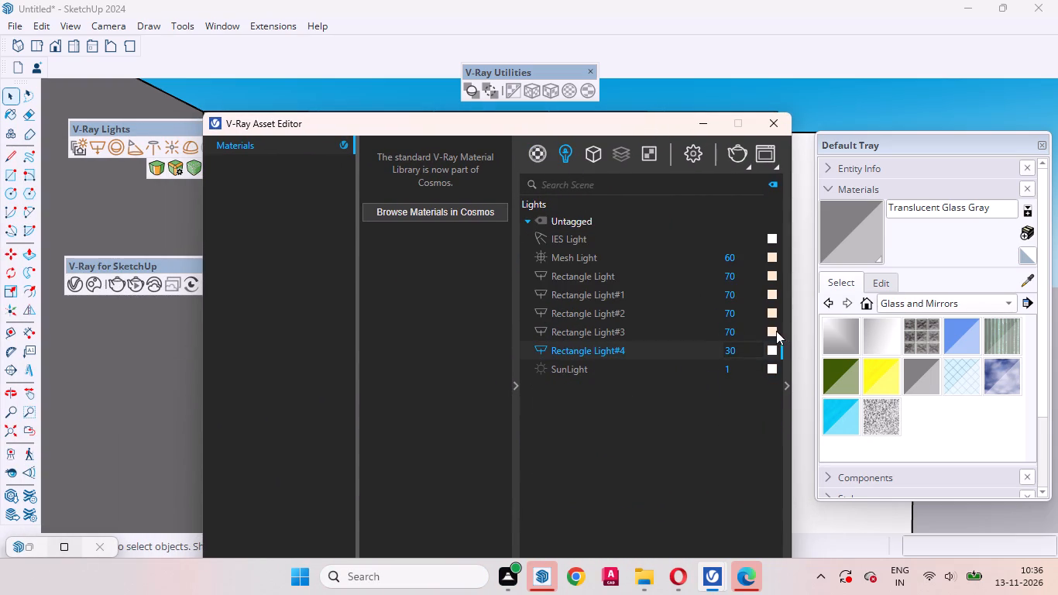
drag(772, 331, 772, 349)
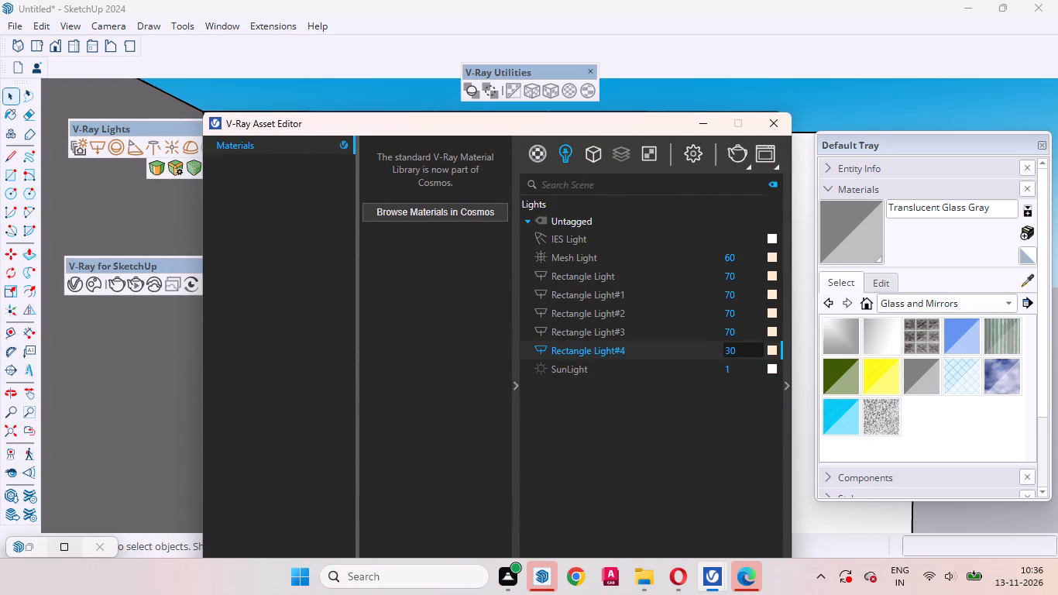
click(730, 349)
key(BackSpace)
key(7)
key(Return)
Start a V-Ray test render of the front view of the upper cabinet.
click(747, 162)
click(744, 194)
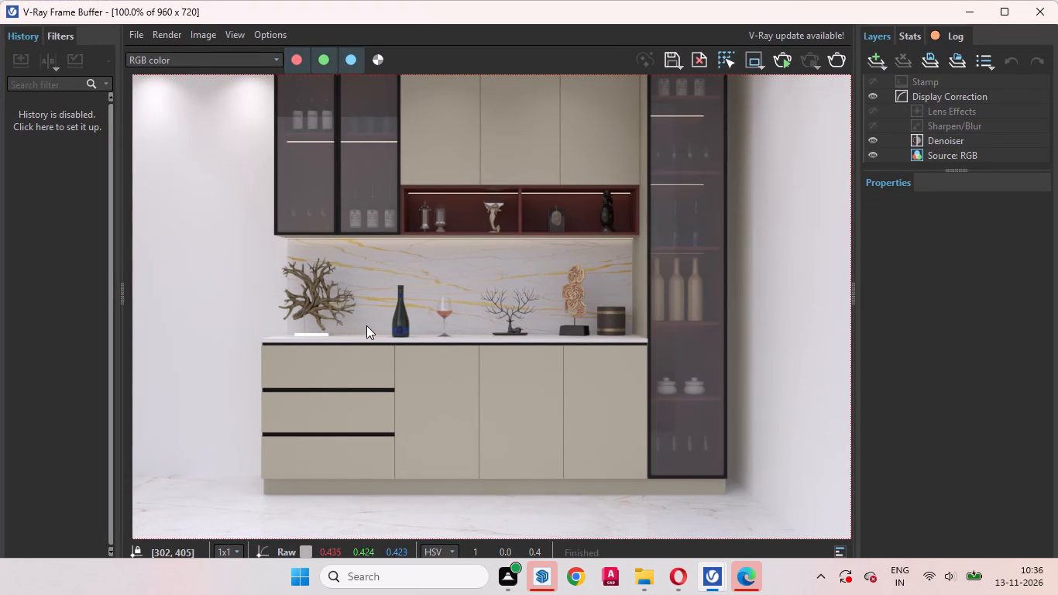
Examine the rendered glass panel and bottle compartments at different zoom levels, ending by stopping the render and closing the frame buffer.
scroll(428, 351, down, 2)
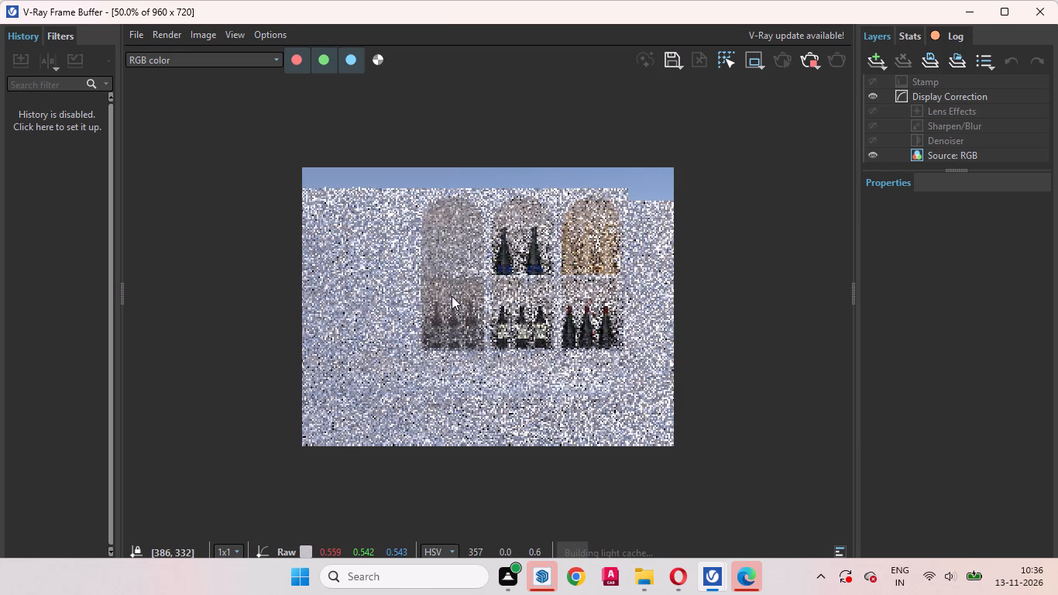
scroll(455, 213, up, 1)
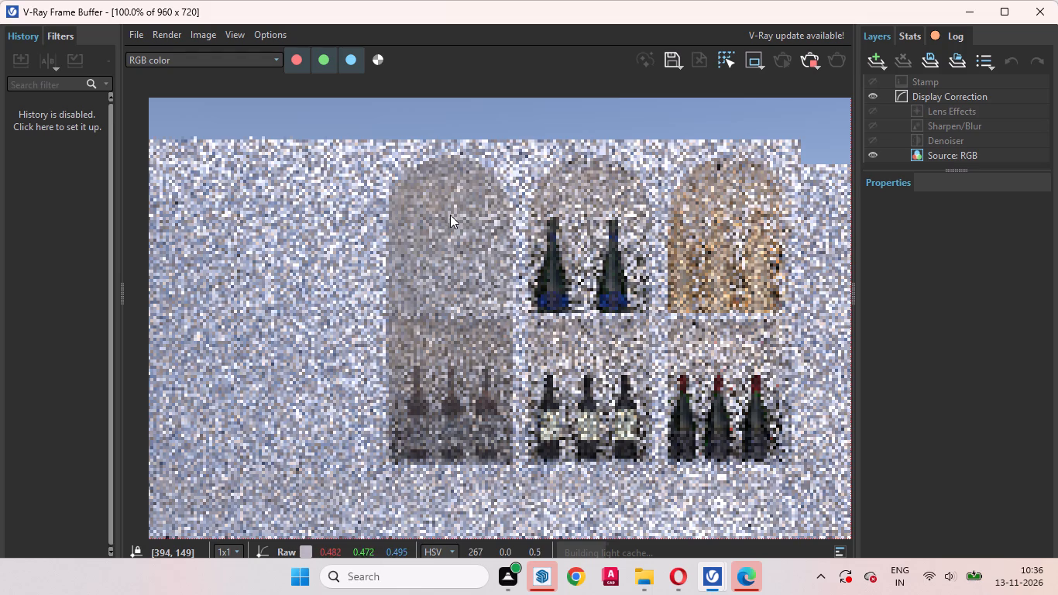
scroll(410, 239, down, 1)
scroll(460, 295, up, 1)
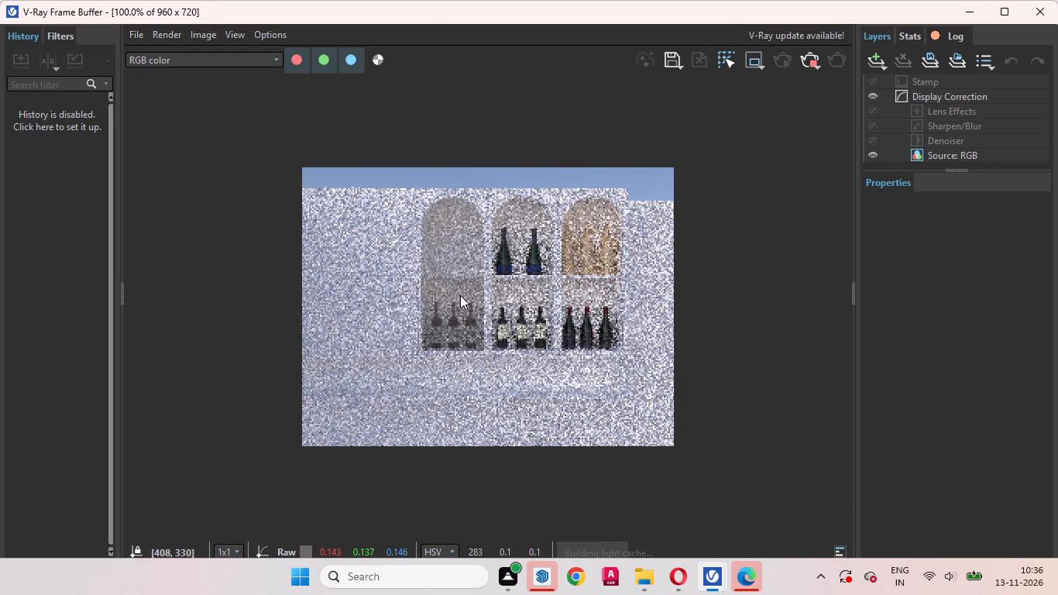
scroll(437, 305, down, 1)
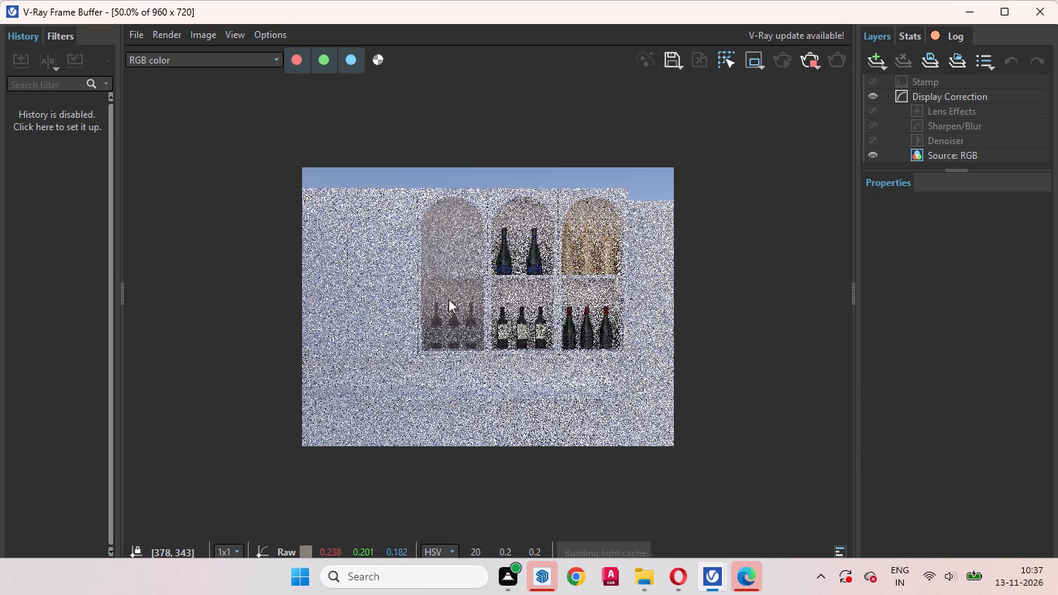
scroll(452, 218, up, 1)
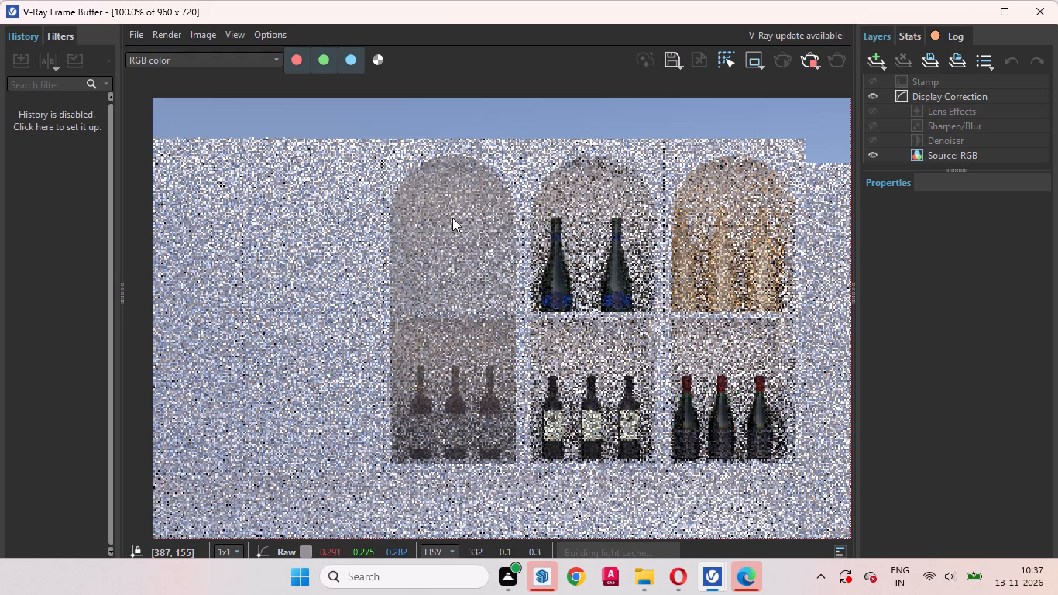
middle_drag(408, 325, 256, 358)
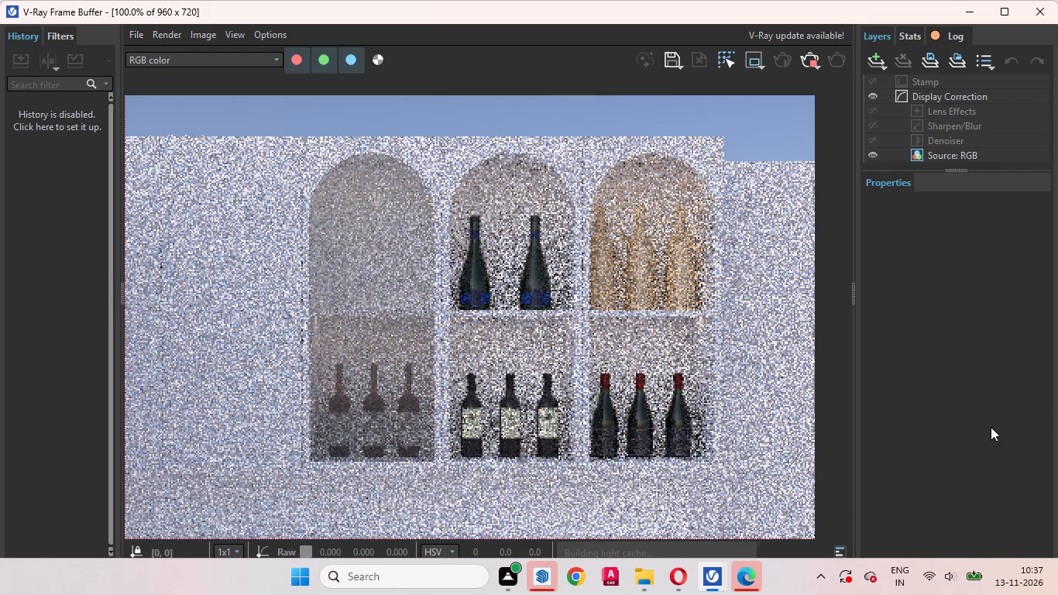
scroll(538, 300, down, 1)
scroll(511, 346, up, 1)
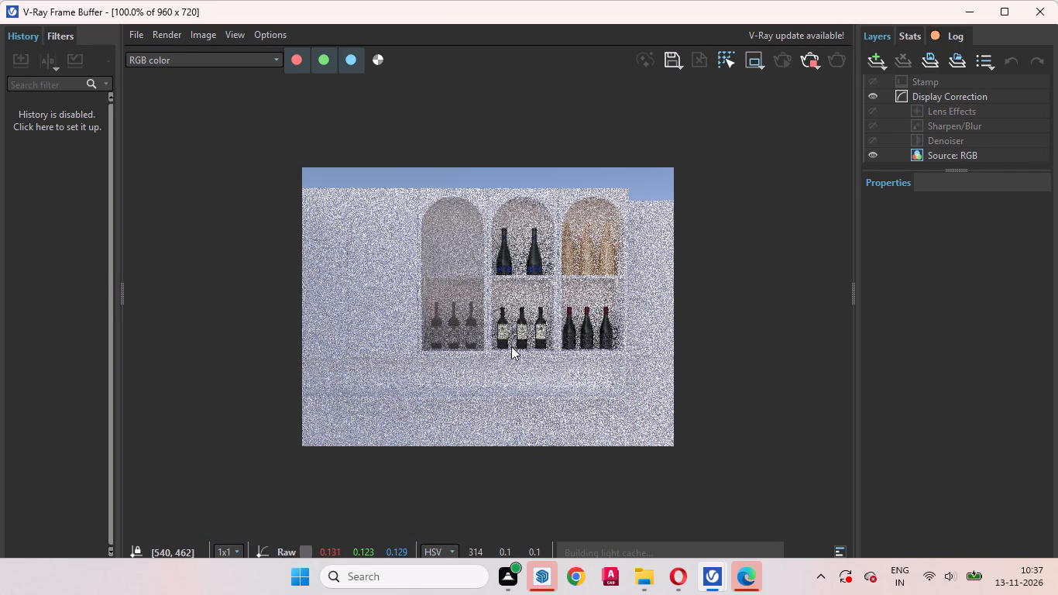
middle_drag(527, 349, 570, 256)
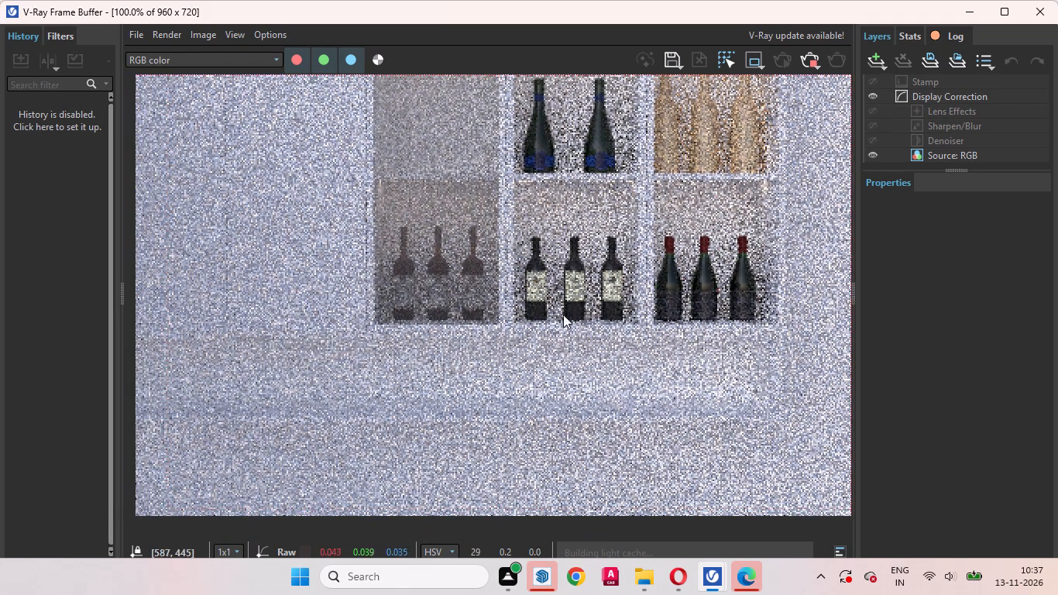
middle_drag(566, 333, 669, 394)
scroll(554, 386, down, 1)
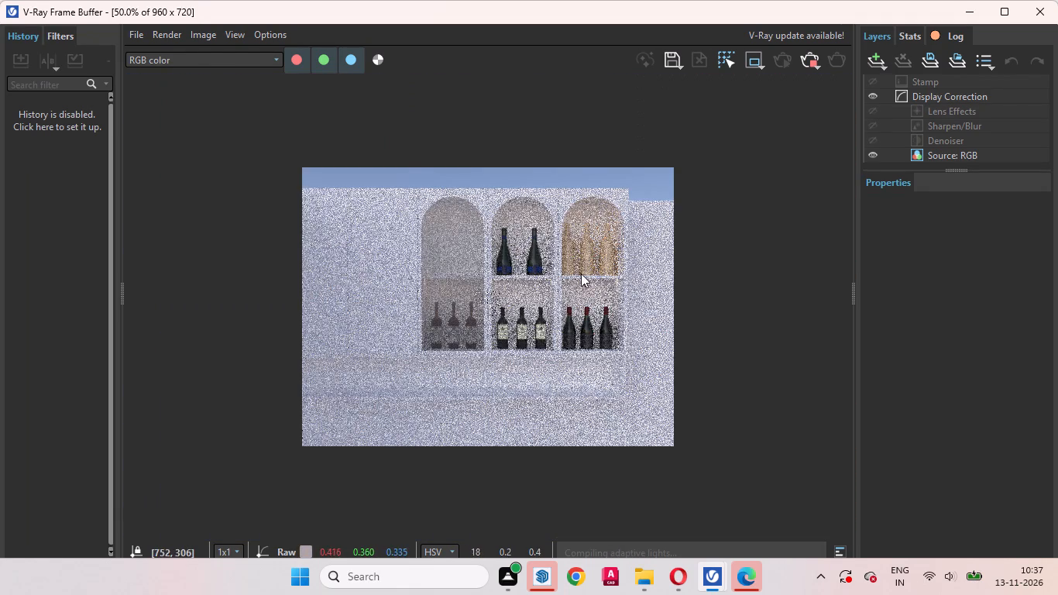
scroll(581, 269, up, 1)
middle_drag(603, 318, 459, 292)
scroll(644, 248, down, 1)
middle_drag(546, 347, 616, 306)
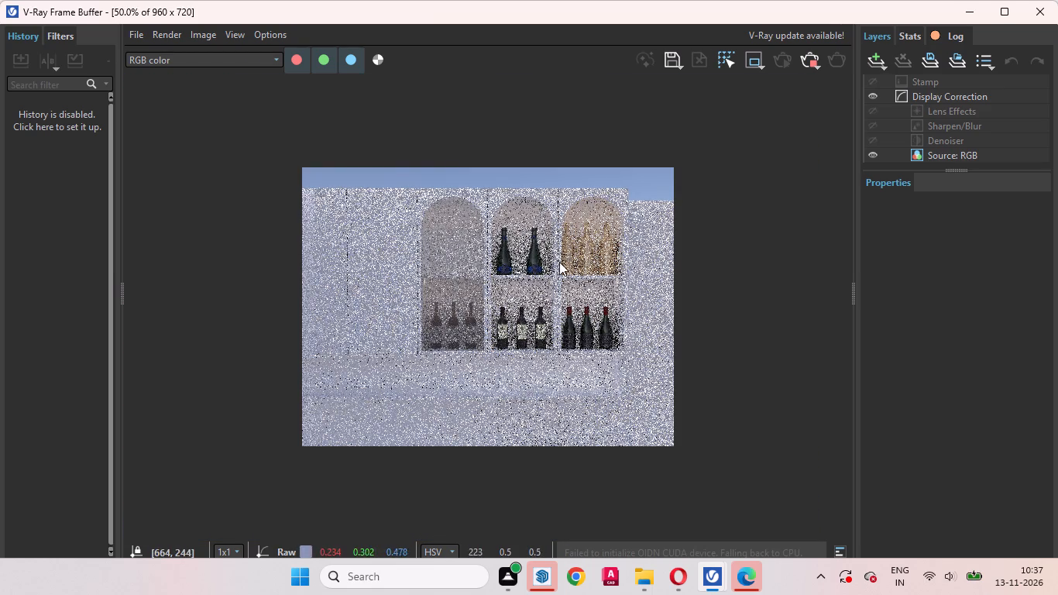
scroll(562, 275, down, 1)
scroll(505, 294, up, 1)
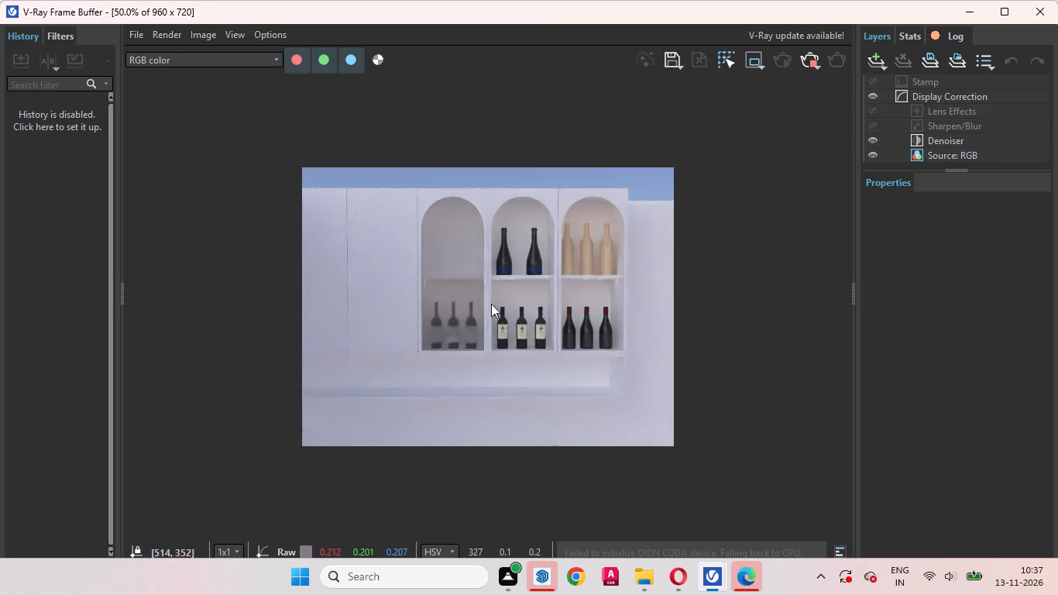
scroll(427, 300, up, 1)
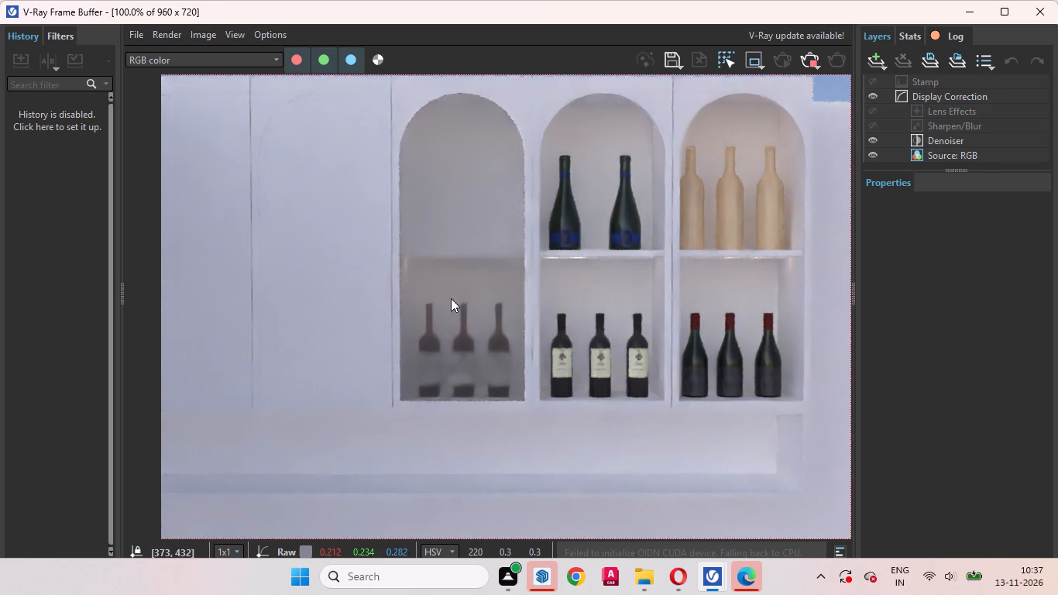
scroll(509, 361, down, 1)
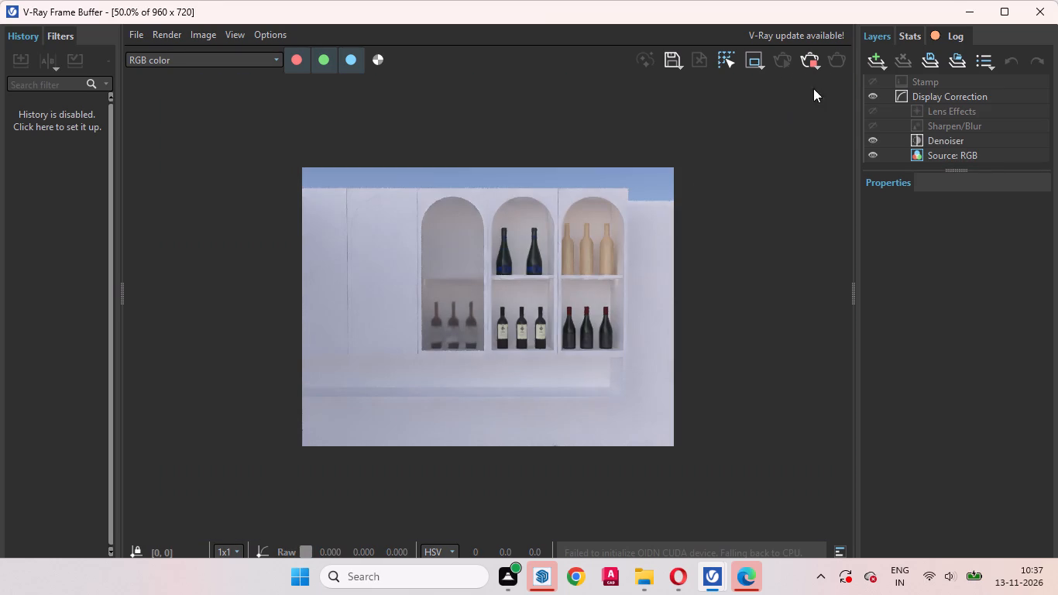
click(812, 58)
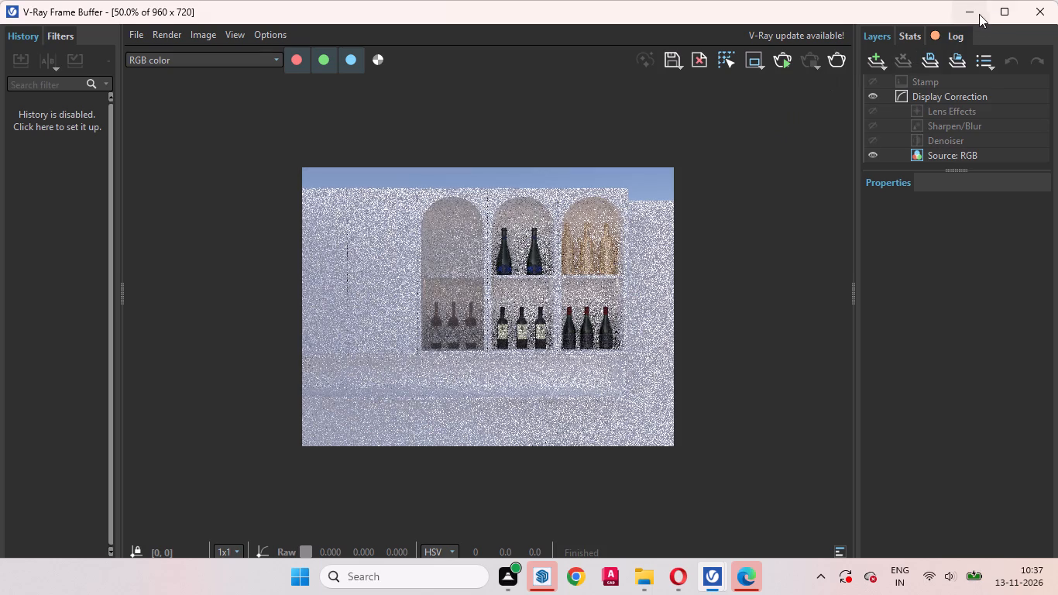
click(1042, 11)
Erase the rectangular grey-glass face of the third compartment's panel, with the Asset Editor moved clear of the cabinet.
drag(632, 123, 664, 323)
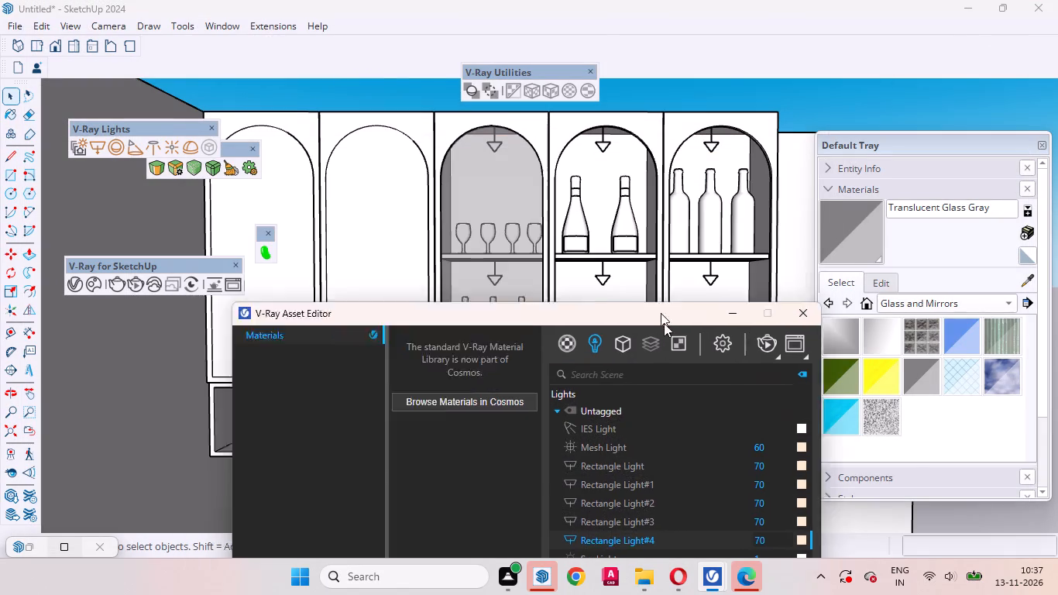
drag(664, 323, 751, 466)
click(500, 220)
right_click(500, 220)
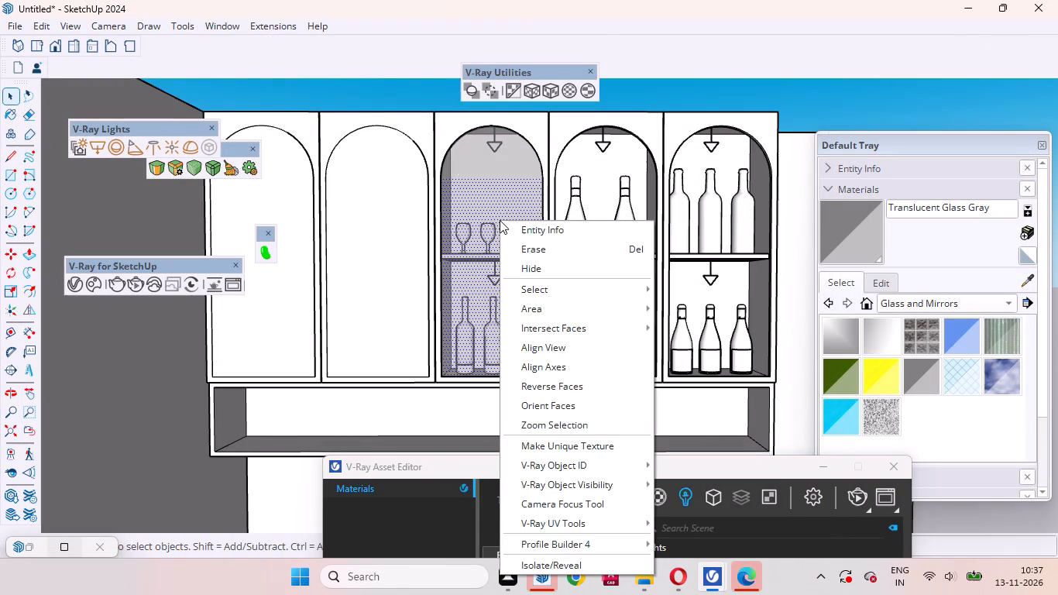
click(552, 252)
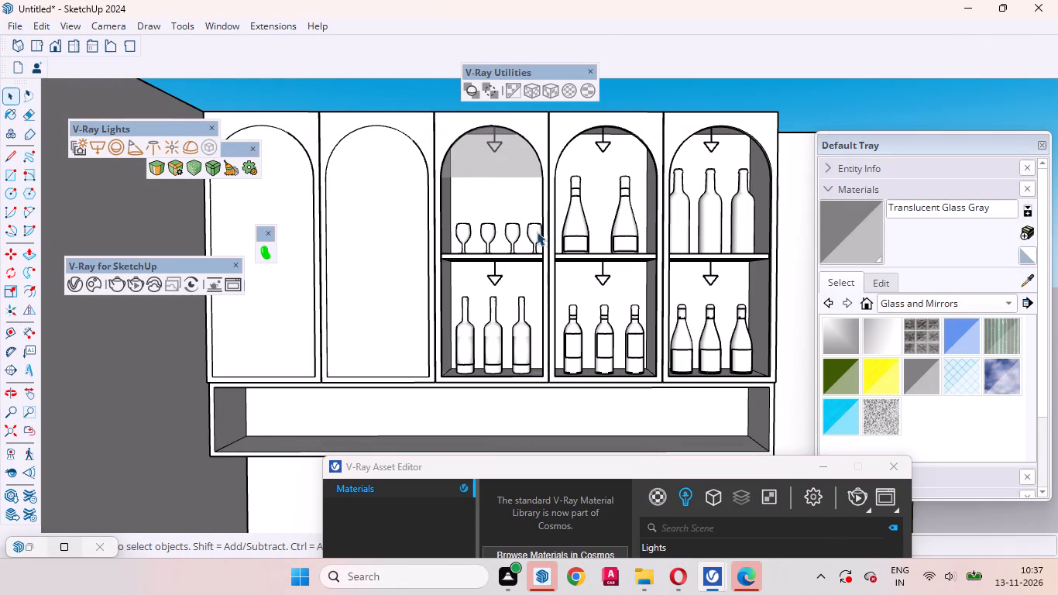
Unhide the horizontal line at the arch's base in the third compartment.
click(489, 165)
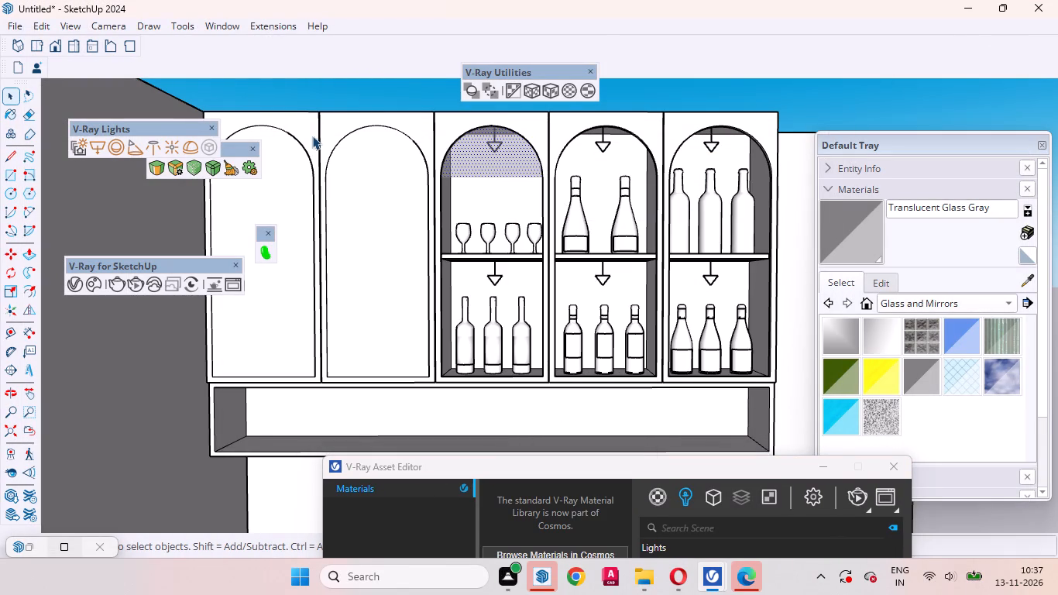
click(36, 17)
click(36, 22)
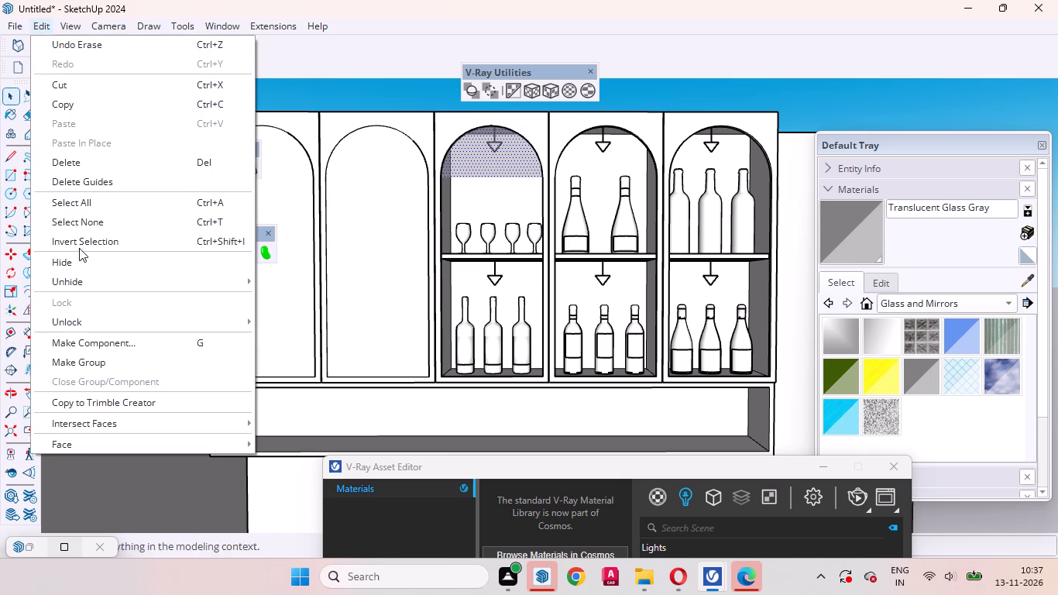
click(298, 294)
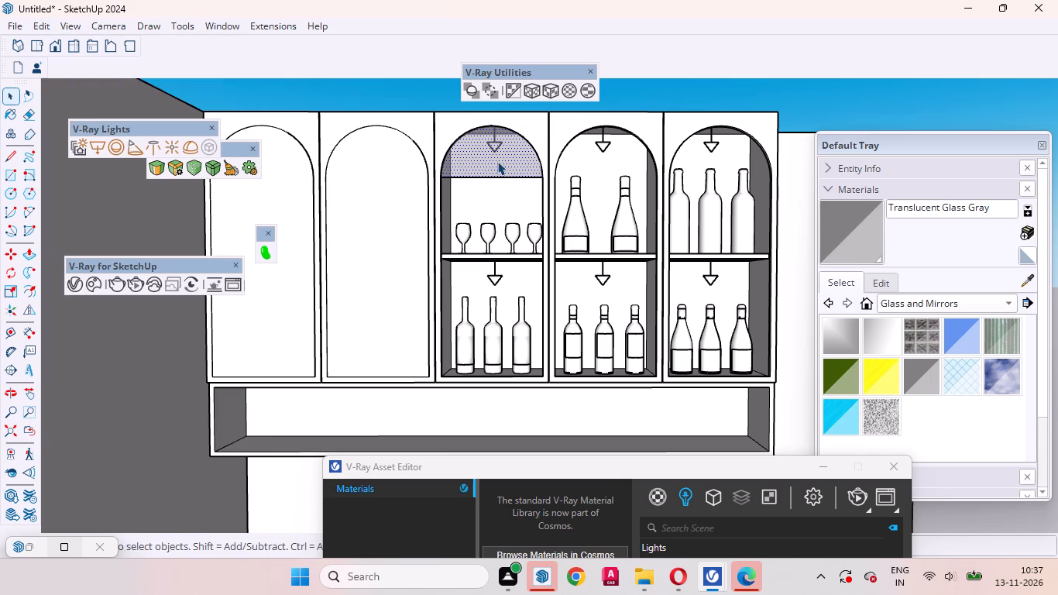
Erase the arched grey-glass face in the third compartment and the horizontal line at its base.
click(497, 161)
click(670, 90)
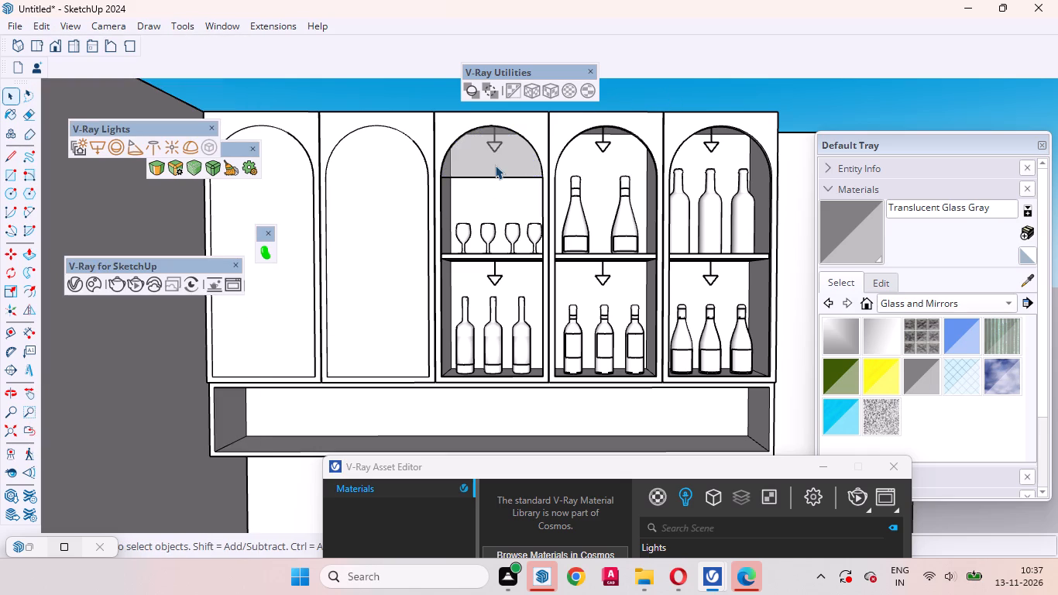
click(495, 165)
right_click(495, 165)
click(520, 191)
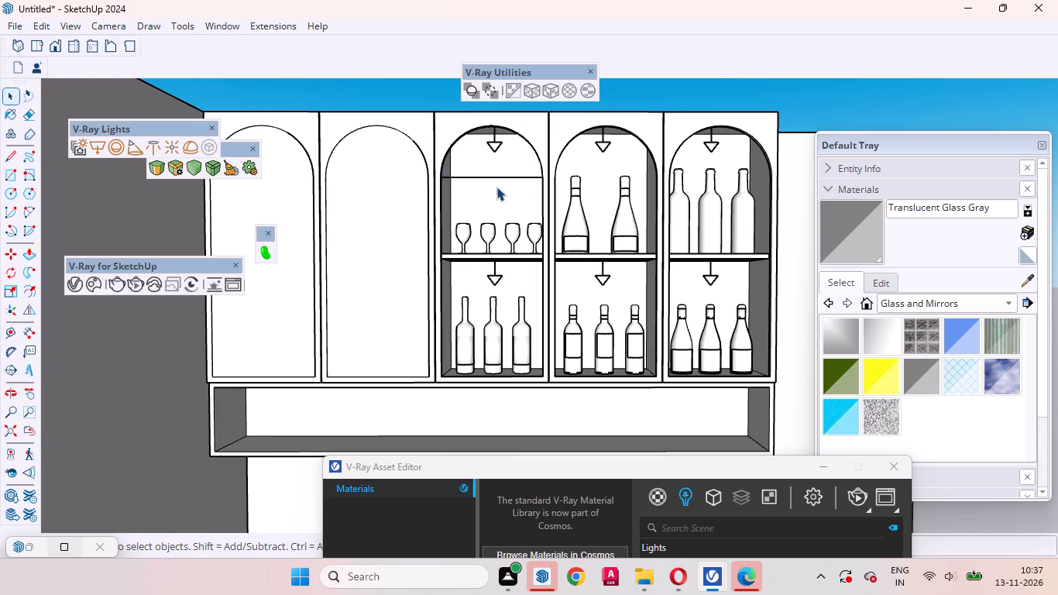
click(496, 177)
right_click(497, 176)
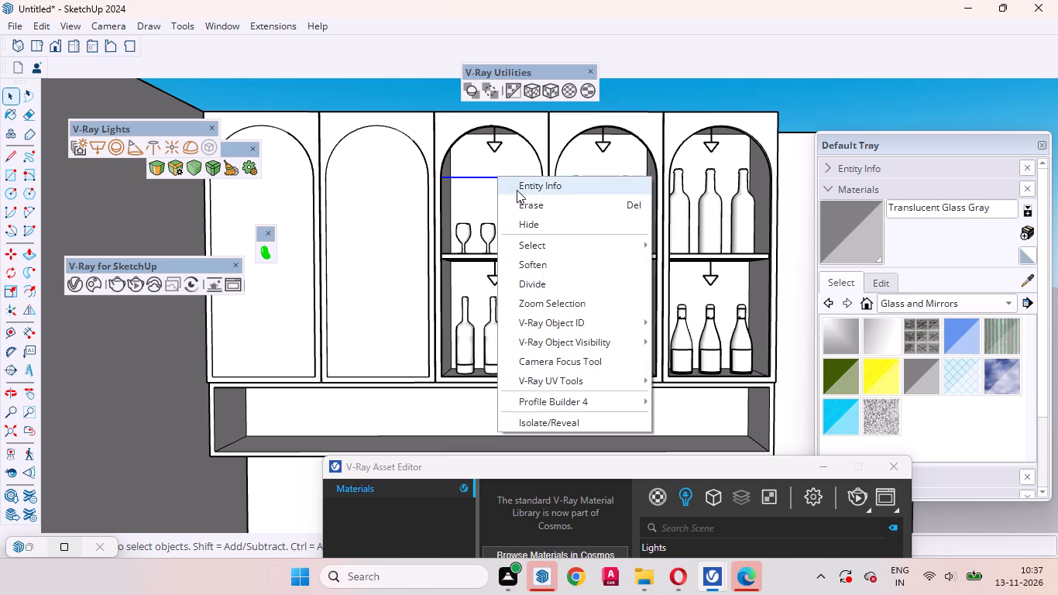
click(522, 203)
Erase the arched front frame group of the third compartment.
scroll(445, 225, down, 4)
middle_drag(500, 217, 363, 375)
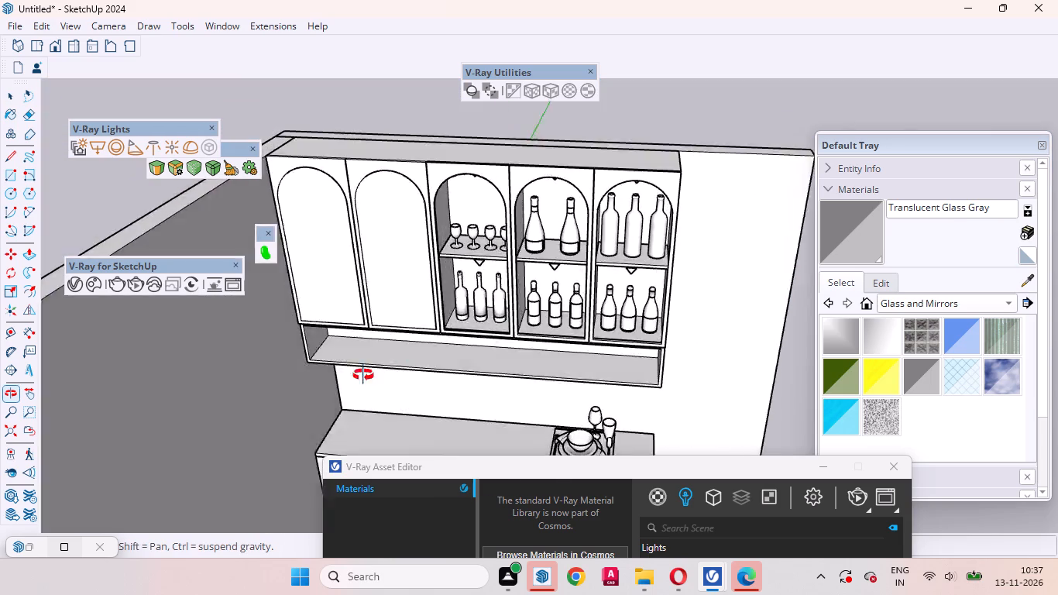
middle_drag(363, 375, 302, 376)
scroll(449, 112, up, 10)
click(461, 177)
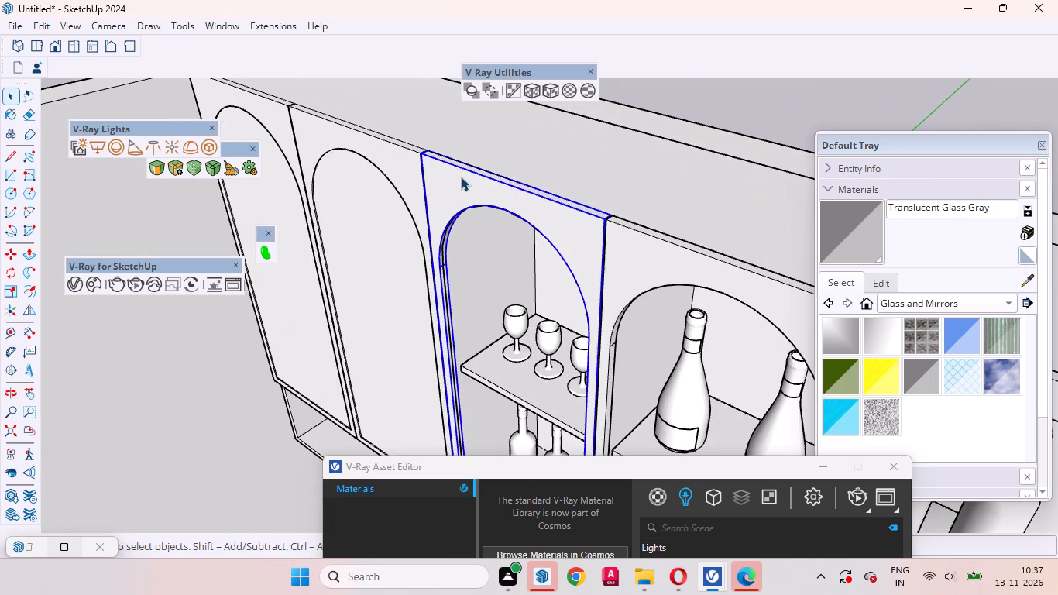
right_click(461, 177)
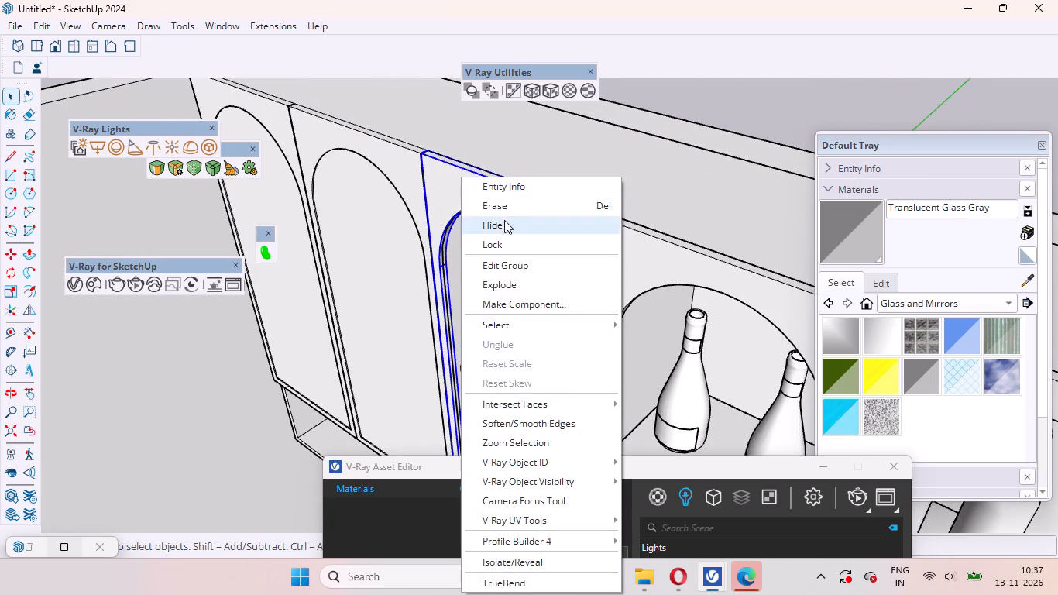
click(502, 208)
Erase the leftover arch curve at the front of the third compartment.
scroll(493, 187, down, 3)
scroll(512, 217, up, 3)
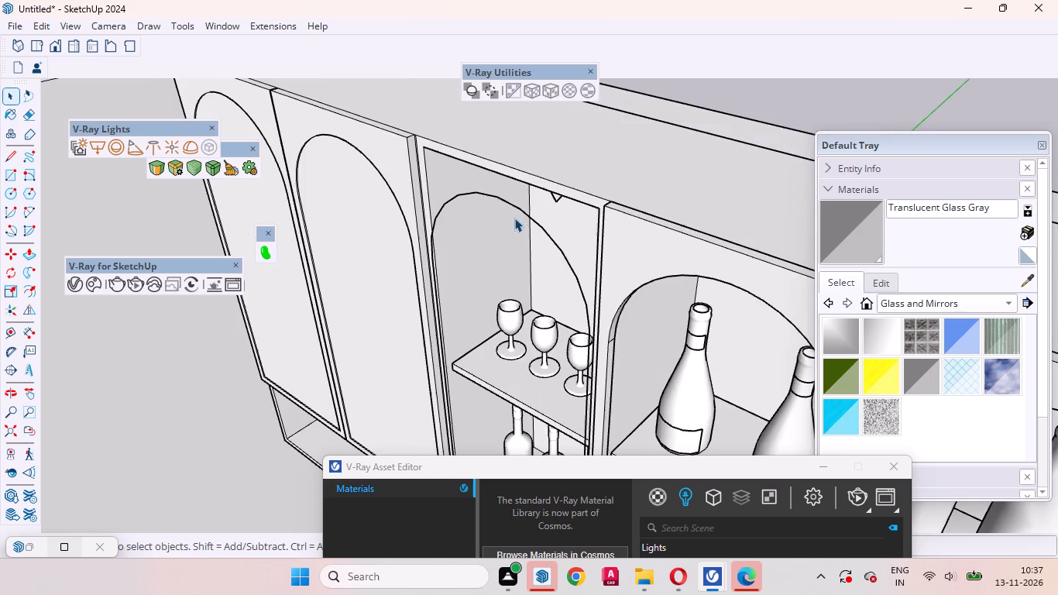
middle_drag(513, 218, 352, 269)
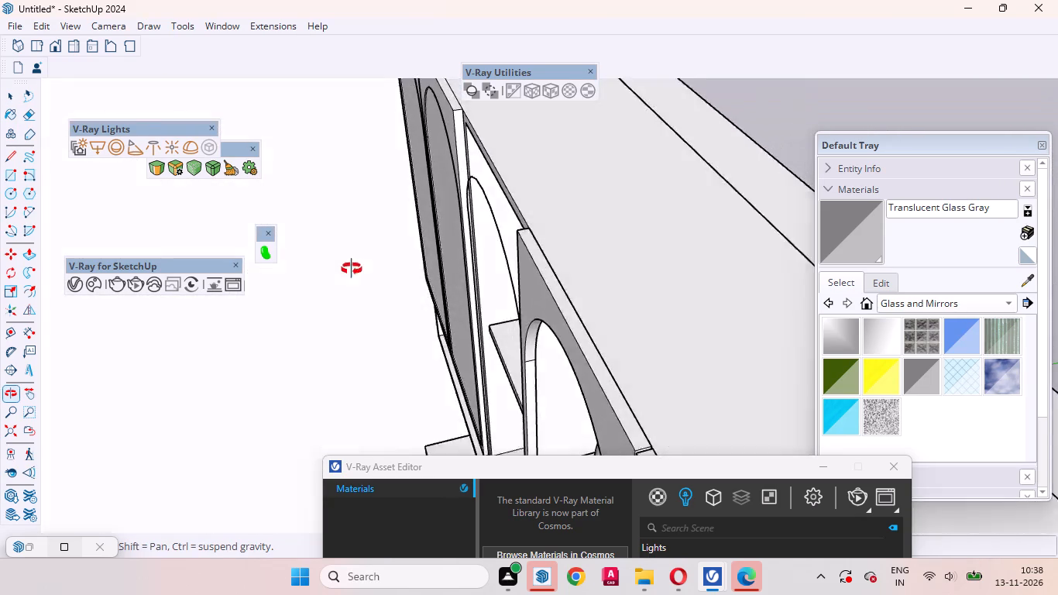
middle_drag(352, 269, 494, 374)
scroll(445, 243, up, 6)
scroll(421, 185, down, 6)
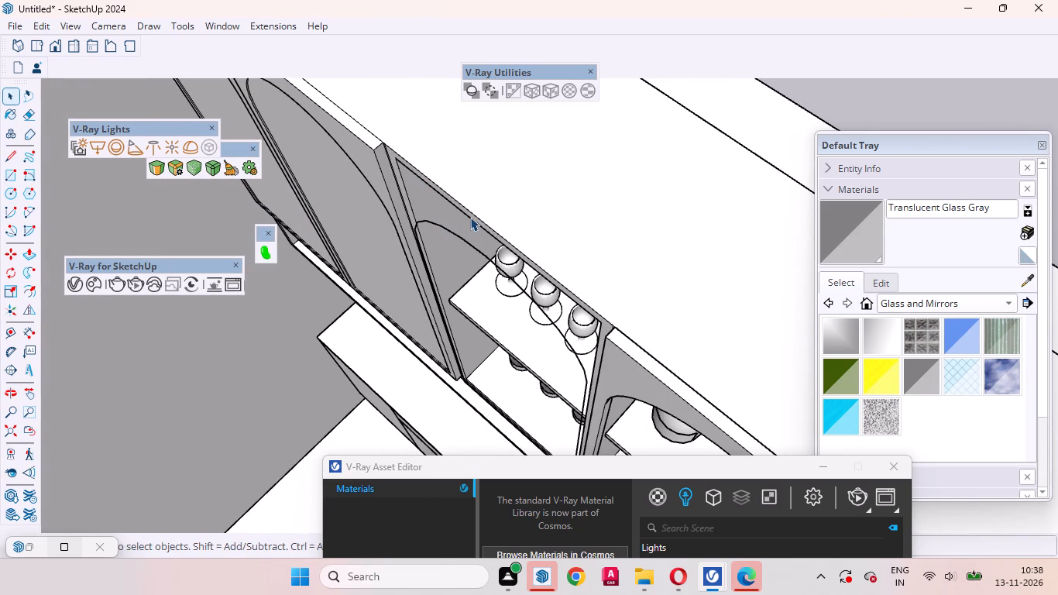
scroll(477, 195, down, 6)
scroll(461, 229, up, 13)
scroll(453, 191, down, 5)
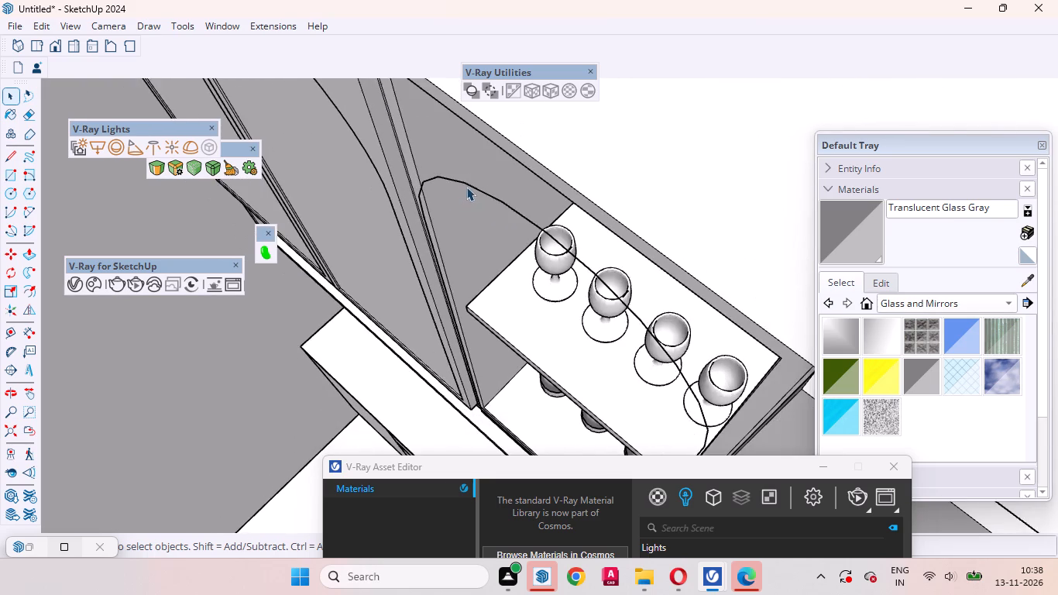
scroll(466, 187, down, 3)
click(485, 191)
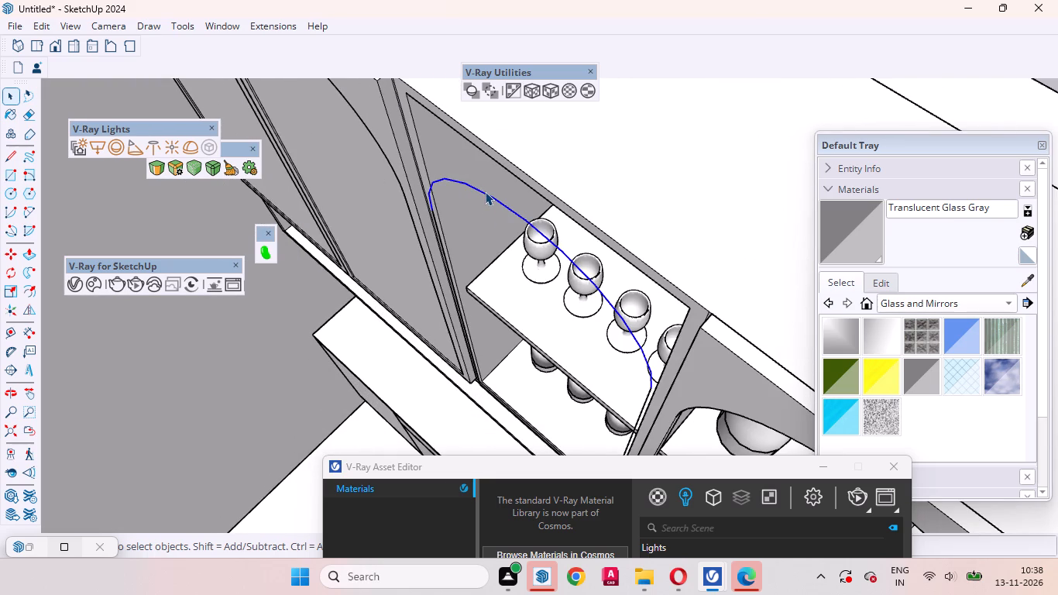
right_click(485, 191)
click(517, 218)
Erase the leftover vertical line on the left side of the third compartment's opening.
scroll(466, 217, down, 4)
scroll(456, 218, up, 2)
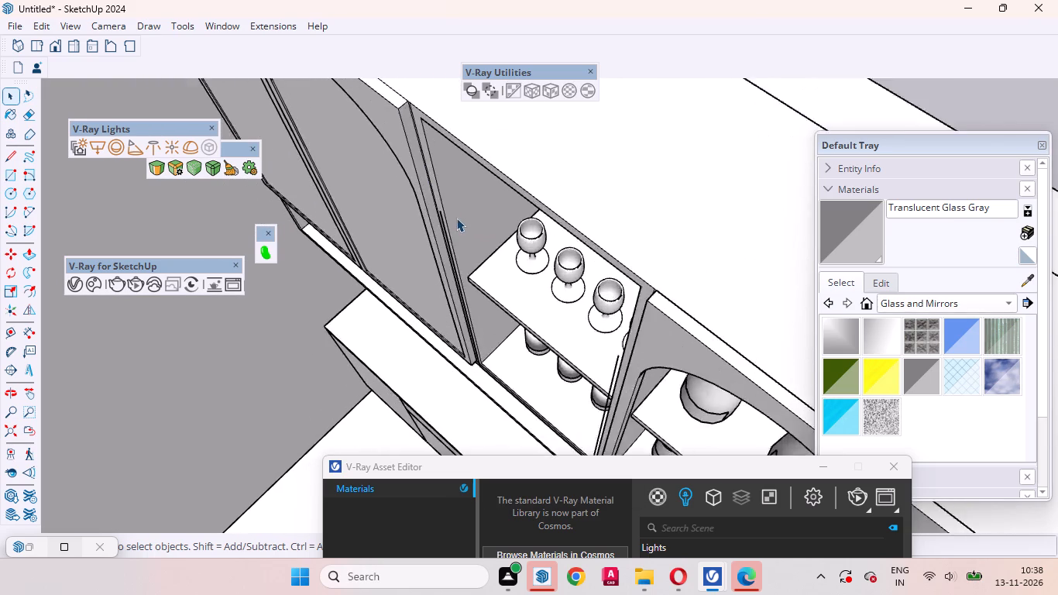
scroll(456, 218, up, 13)
click(432, 212)
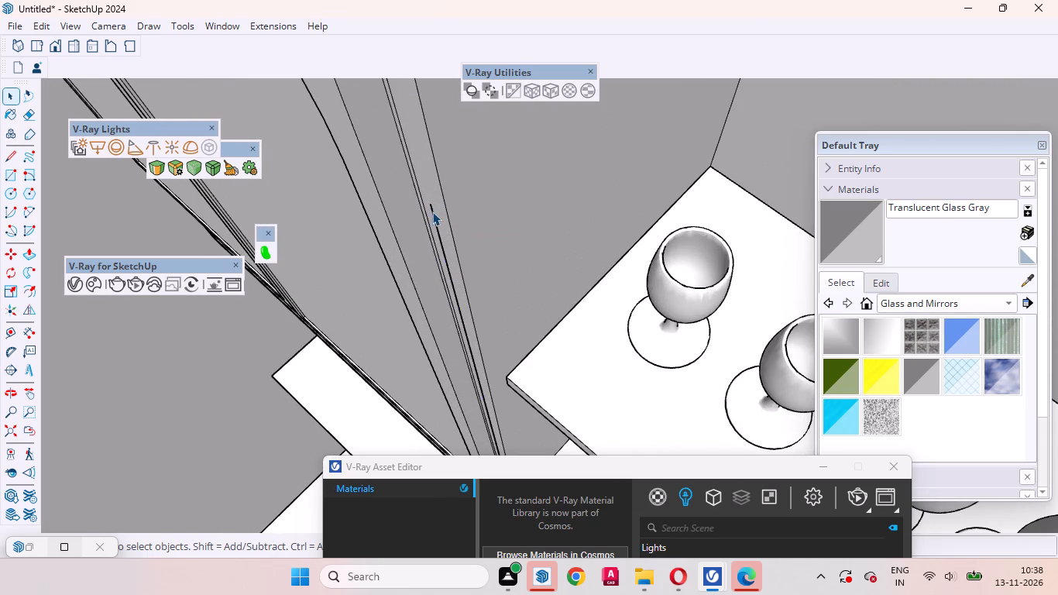
right_click(432, 212)
click(462, 239)
Erase the leftover horizontal line along the base of the third compartment's opening.
scroll(470, 182, down, 4)
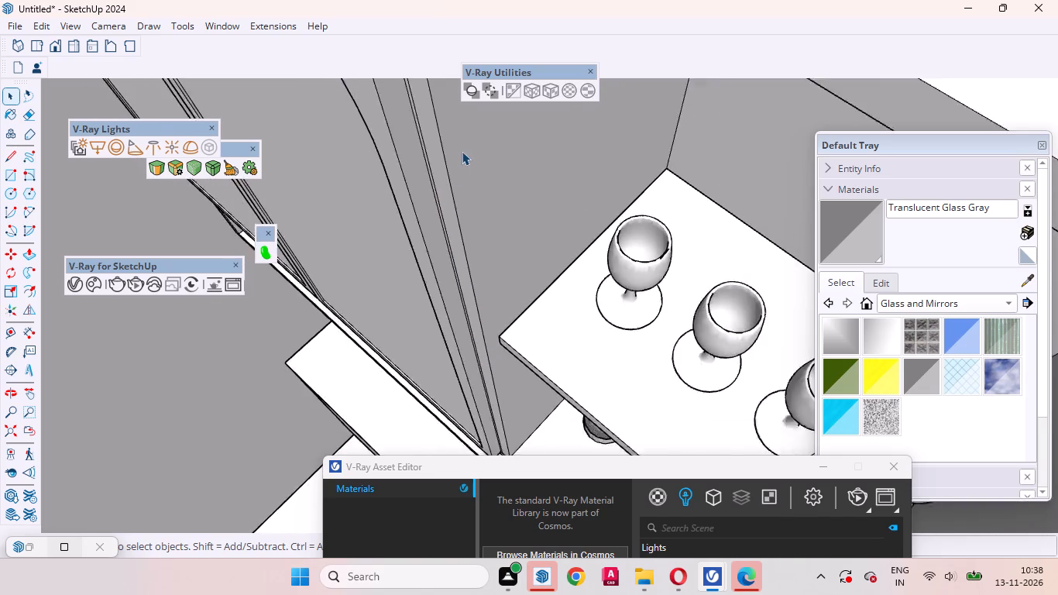
scroll(462, 151, down, 12)
scroll(528, 368, up, 10)
middle_drag(488, 318, 530, 228)
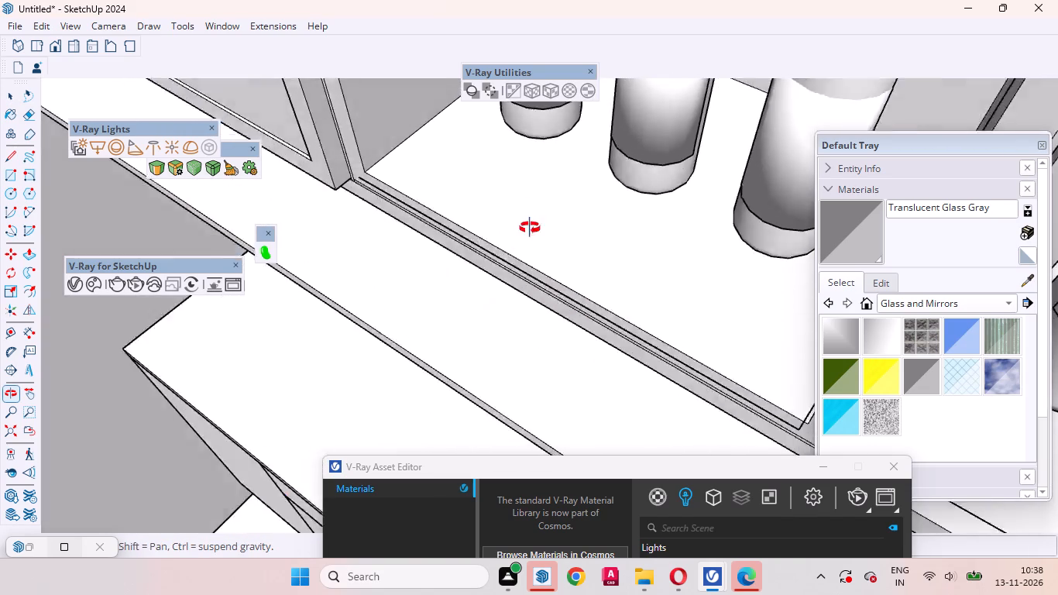
middle_drag(530, 228, 573, 150)
scroll(455, 195, up, 3)
click(438, 205)
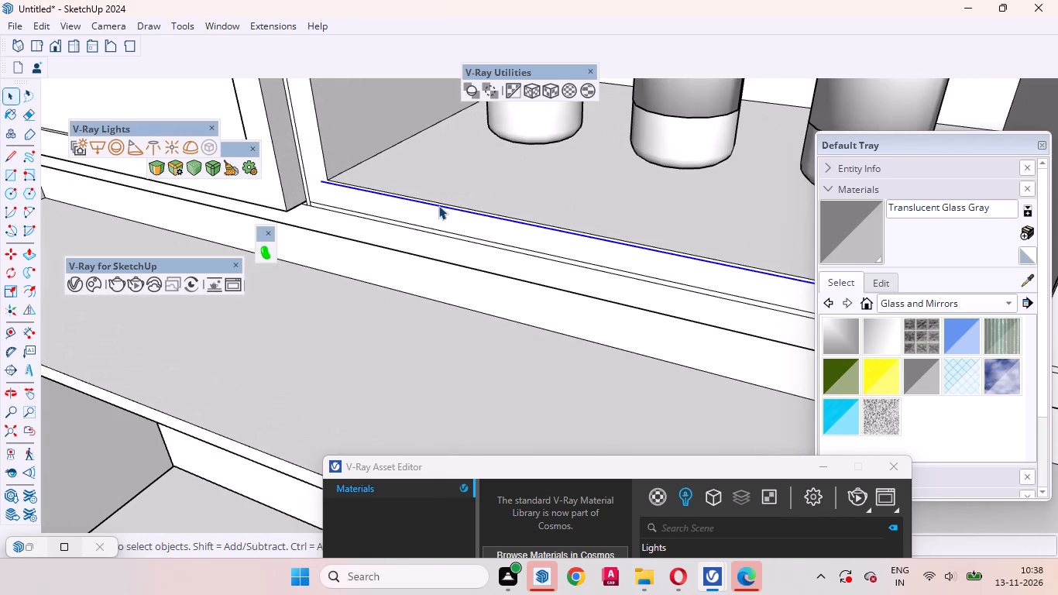
right_click(438, 205)
click(483, 236)
Erase the leftover vertical line on the right side of the third compartment's opening.
scroll(373, 243, down, 5)
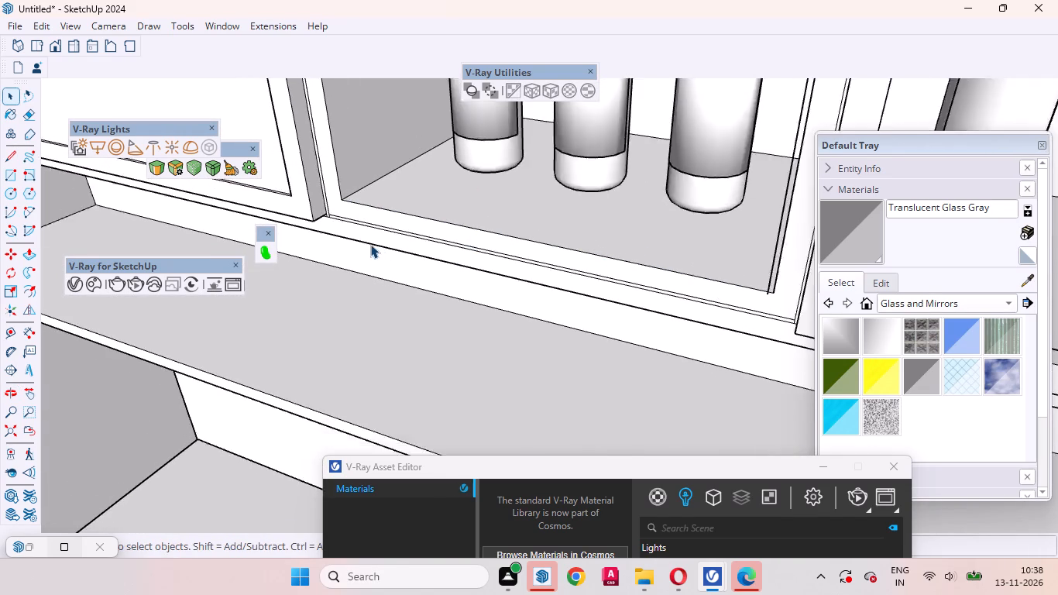
scroll(370, 244, down, 3)
scroll(582, 260, up, 6)
click(604, 247)
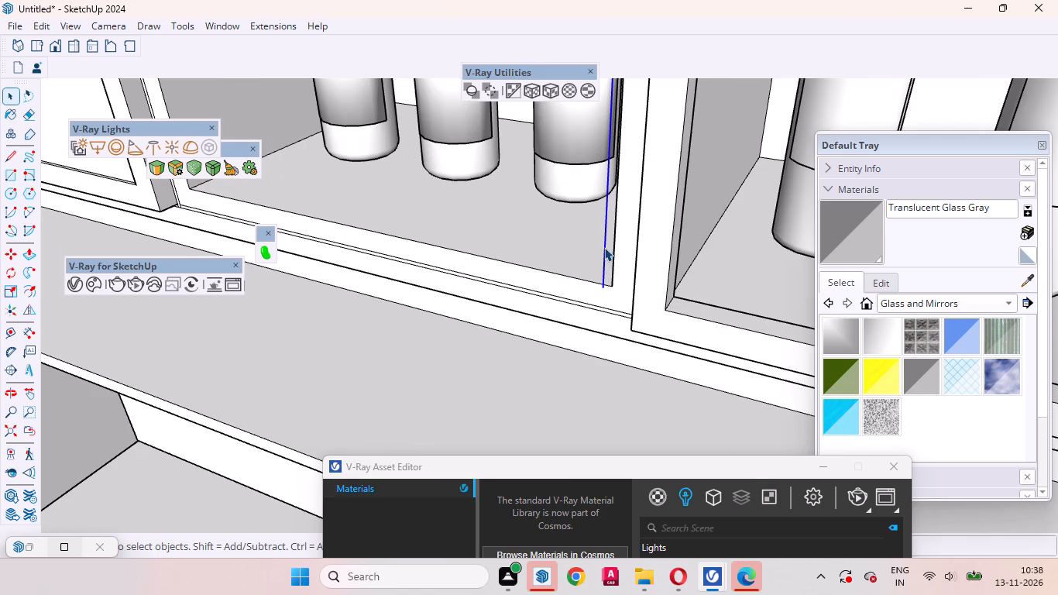
right_click(604, 247)
click(625, 284)
Make a new group and draw a rectangle in it, about 3' 3 11/16" by 1' 4 11/16", covering the third compartment's front.
scroll(626, 322, down, 8)
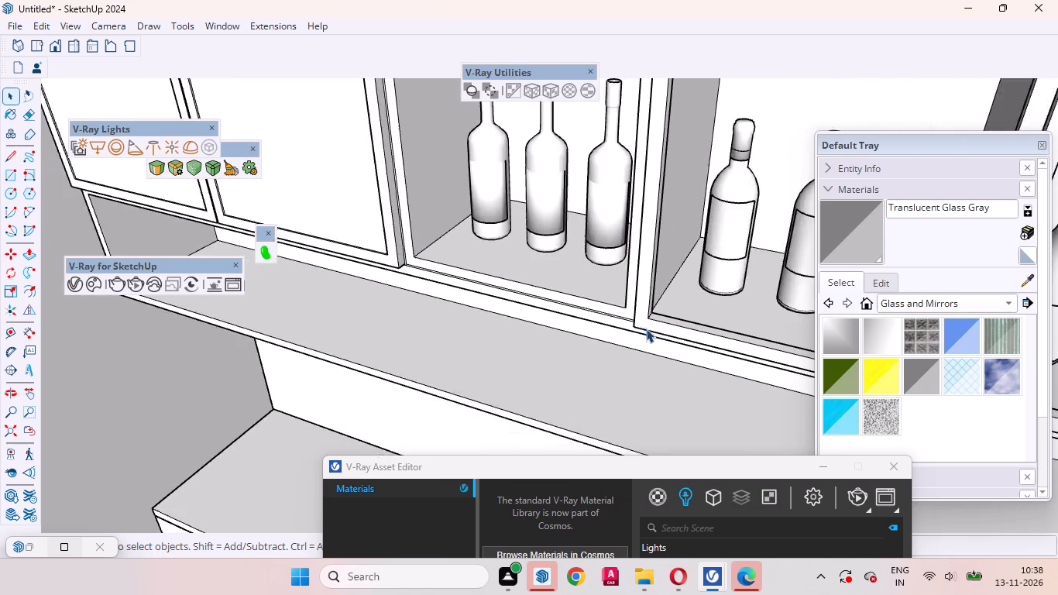
scroll(646, 328, down, 19)
right_click(639, 174)
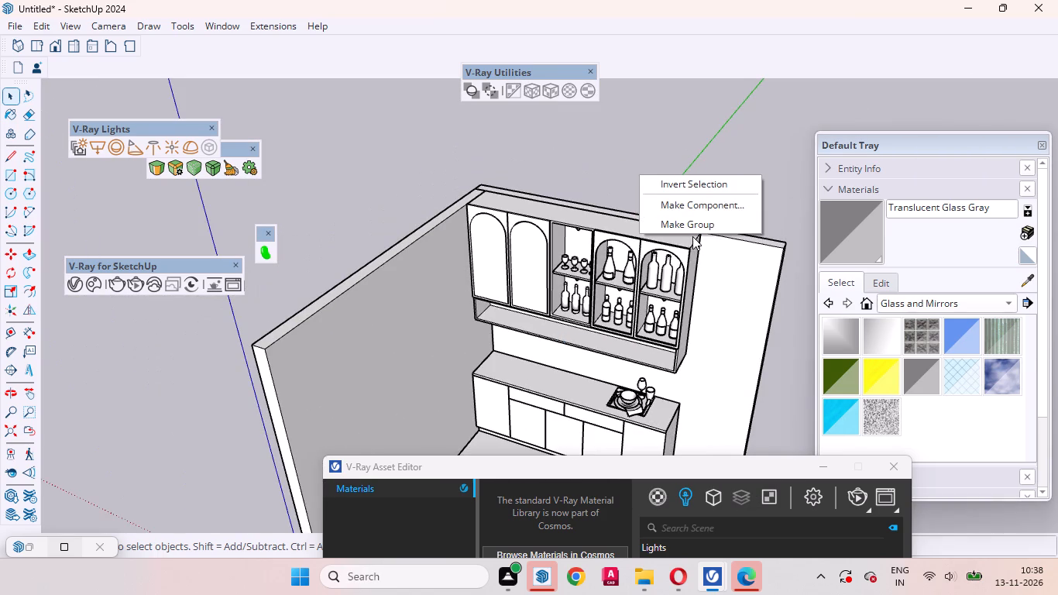
click(686, 225)
scroll(573, 218, up, 20)
scroll(573, 218, up, 1)
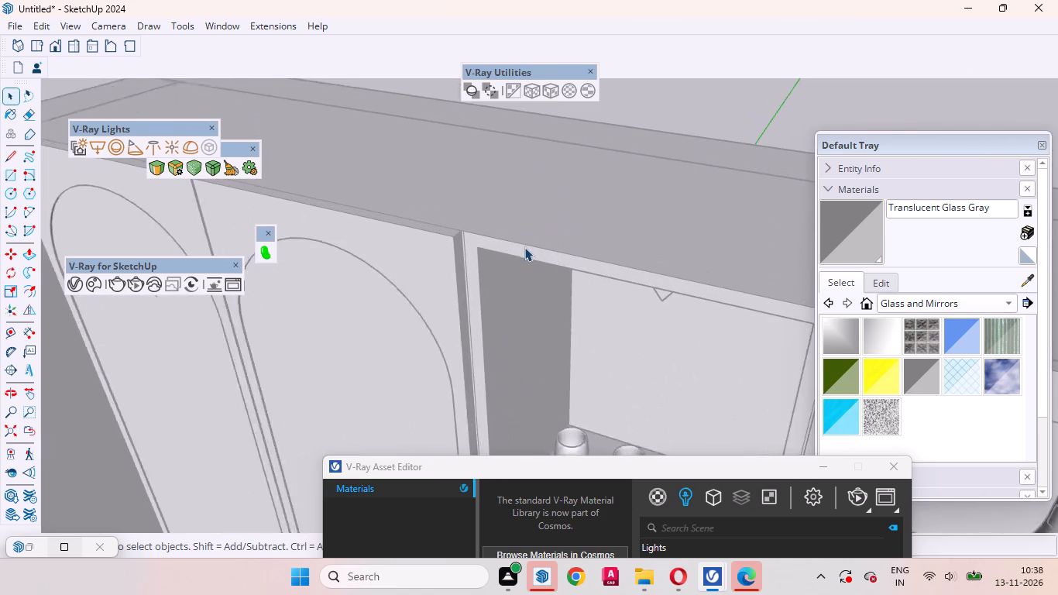
scroll(524, 247, up, 1)
key(r)
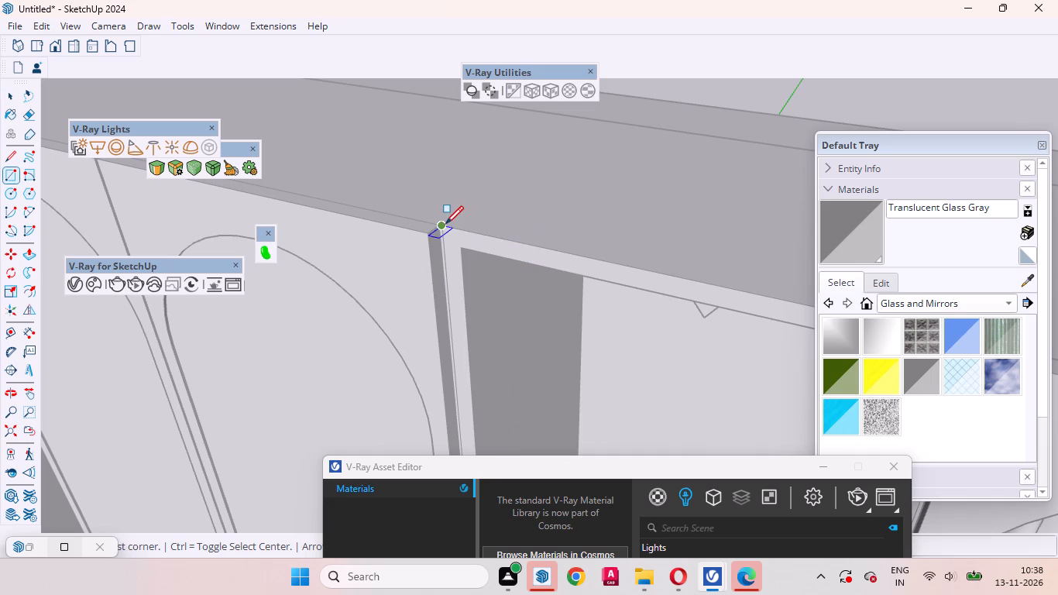
click(445, 224)
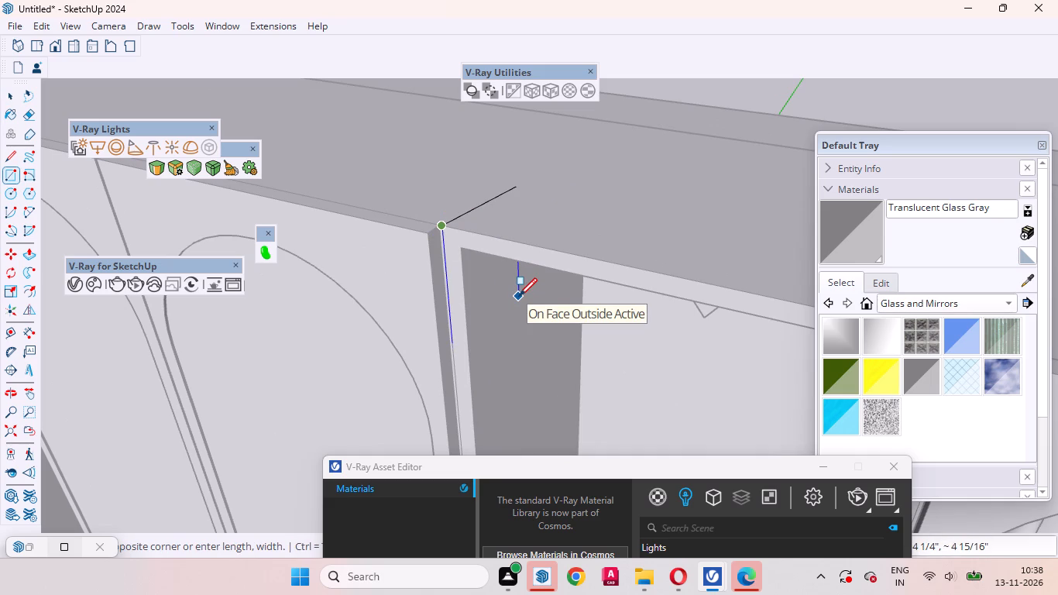
scroll(433, 256, down, 2)
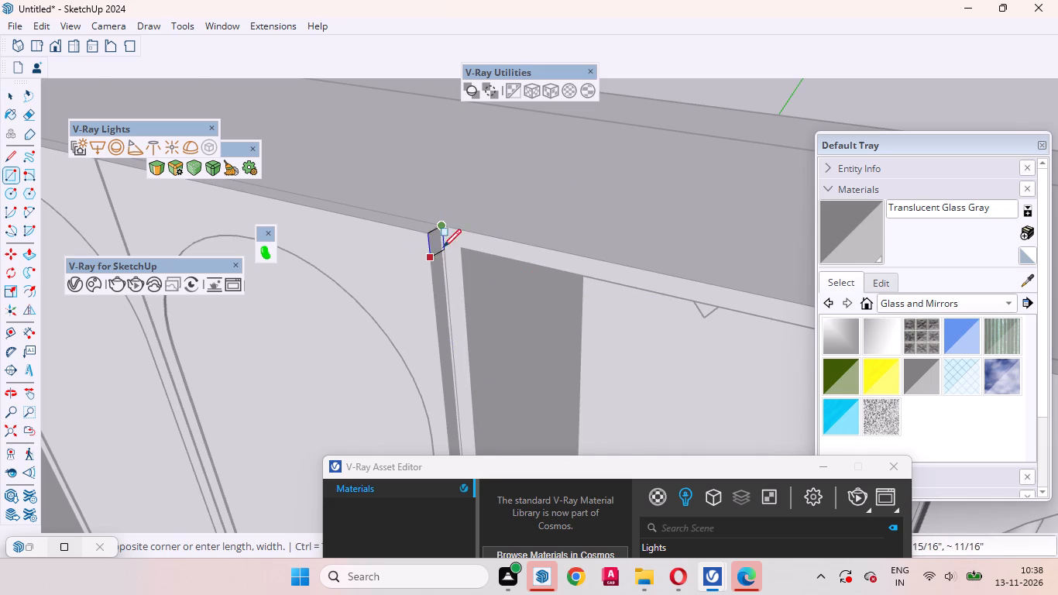
scroll(443, 247, down, 20)
scroll(528, 344, up, 10)
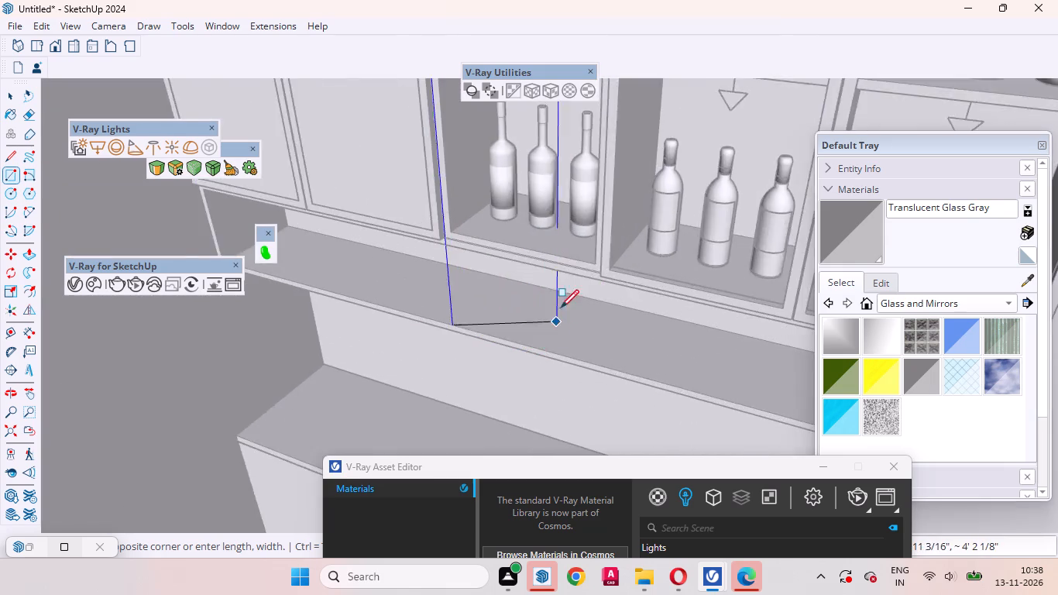
scroll(561, 308, up, 17)
middle_drag(639, 263, 744, 254)
scroll(741, 254, up, 3)
click(736, 240)
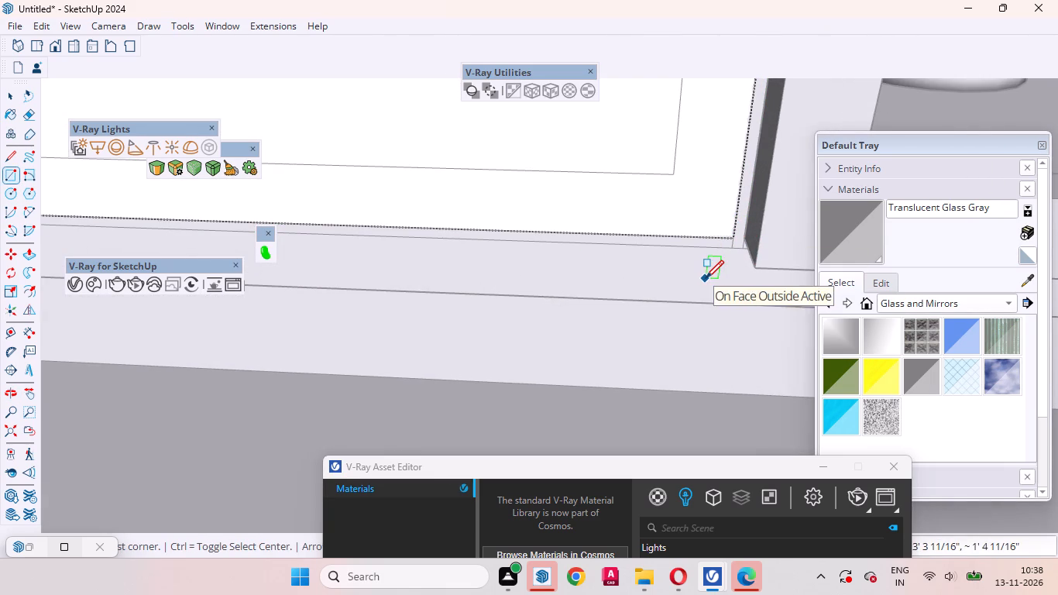
Push/Pull the rectangle into a thin solid front panel for the third compartment and close the group.
key(p)
click(607, 183)
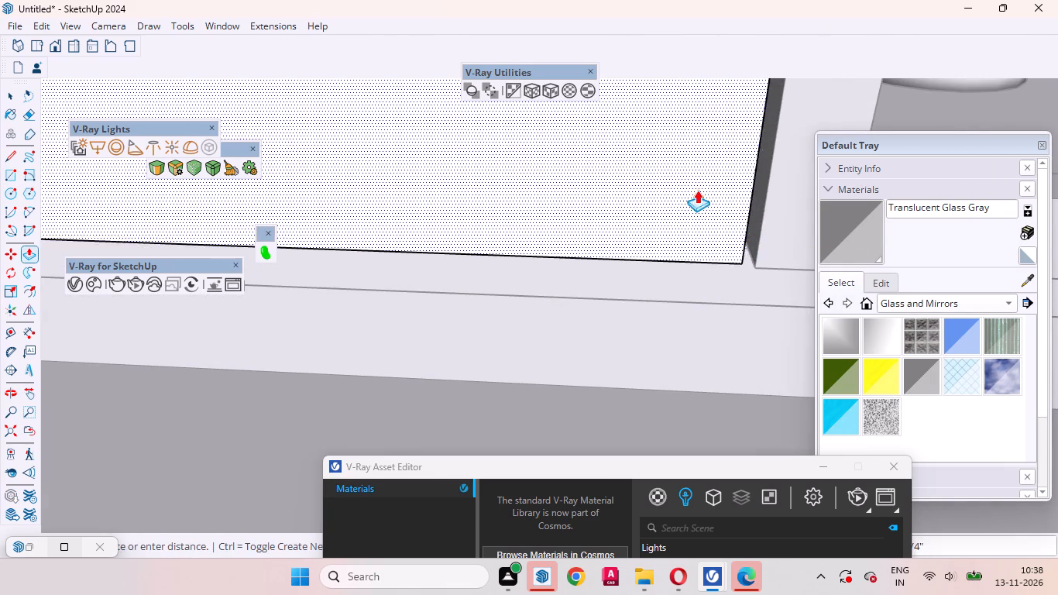
middle_drag(814, 120, 548, 102)
scroll(545, 102, up, 1)
scroll(553, 105, down, 2)
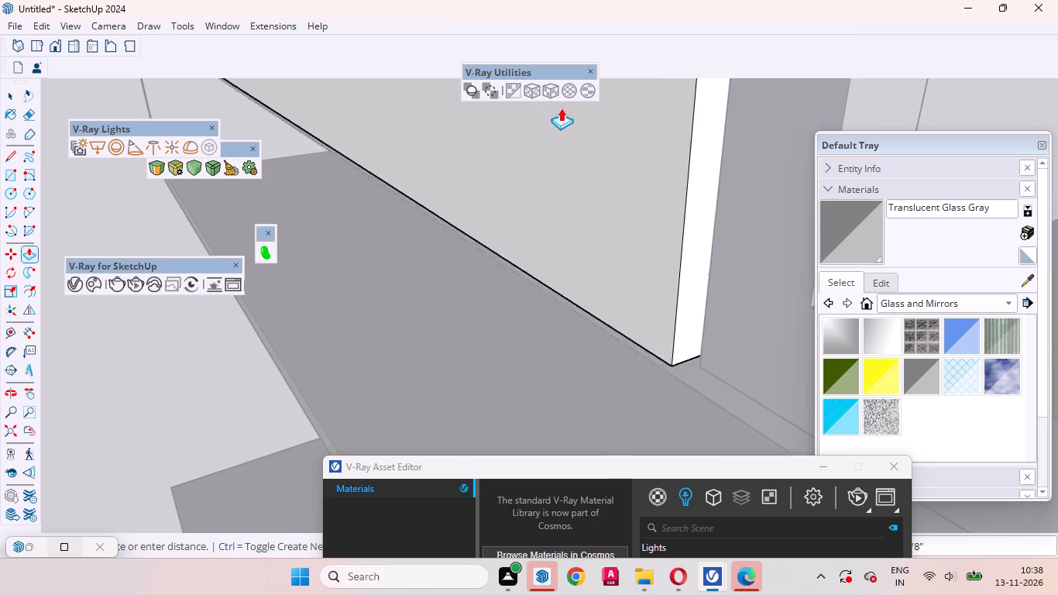
click(731, 169)
key(space)
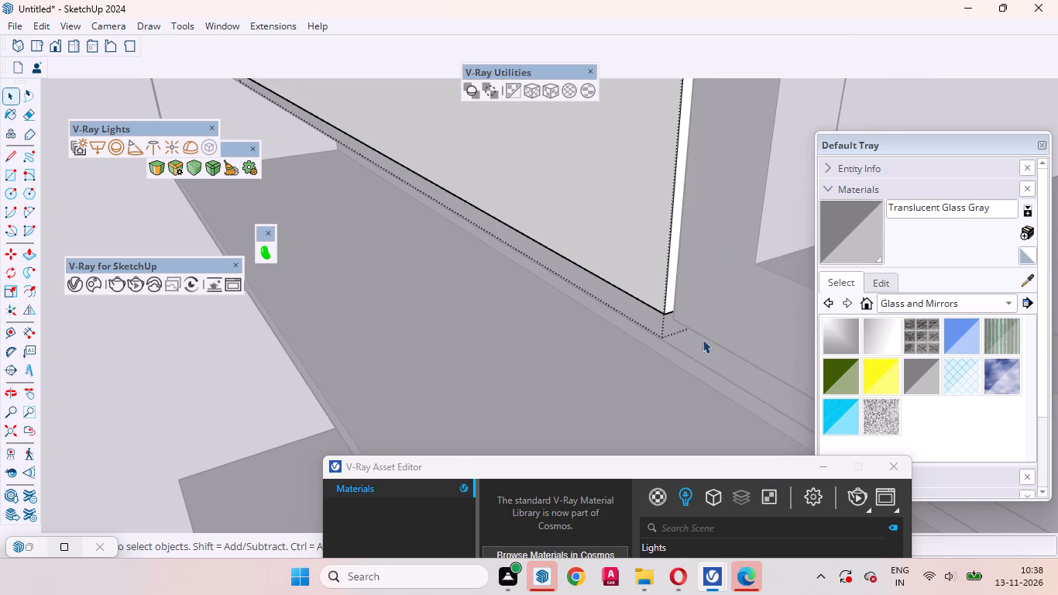
scroll(702, 340, up, 3)
middle_drag(651, 297, 710, 288)
scroll(579, 339, down, 1)
scroll(579, 339, up, 1)
scroll(579, 339, down, 7)
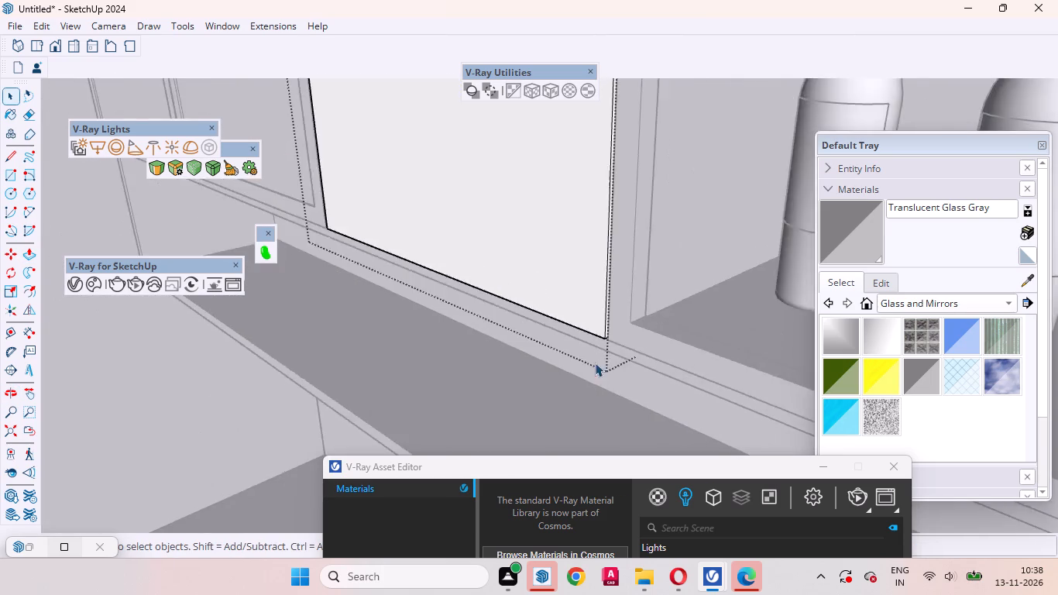
scroll(595, 363, down, 17)
middle_drag(512, 330, 717, 286)
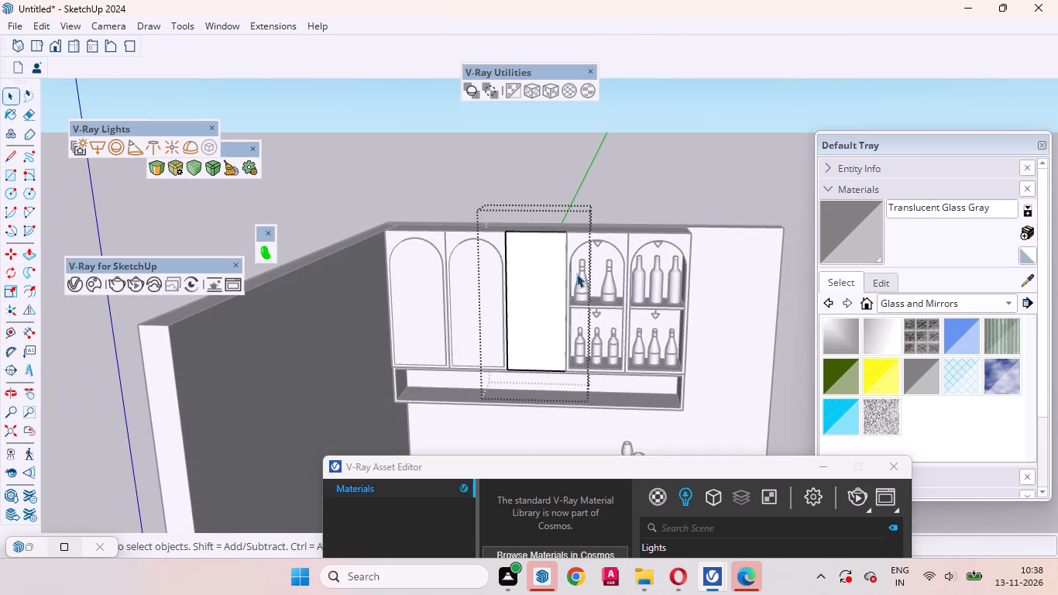
click(651, 173)
Inside the new panel group, offset the front face's outline inward by the last used distance to form a border.
scroll(524, 248, up, 3)
click(524, 270)
scroll(569, 255, up, 2)
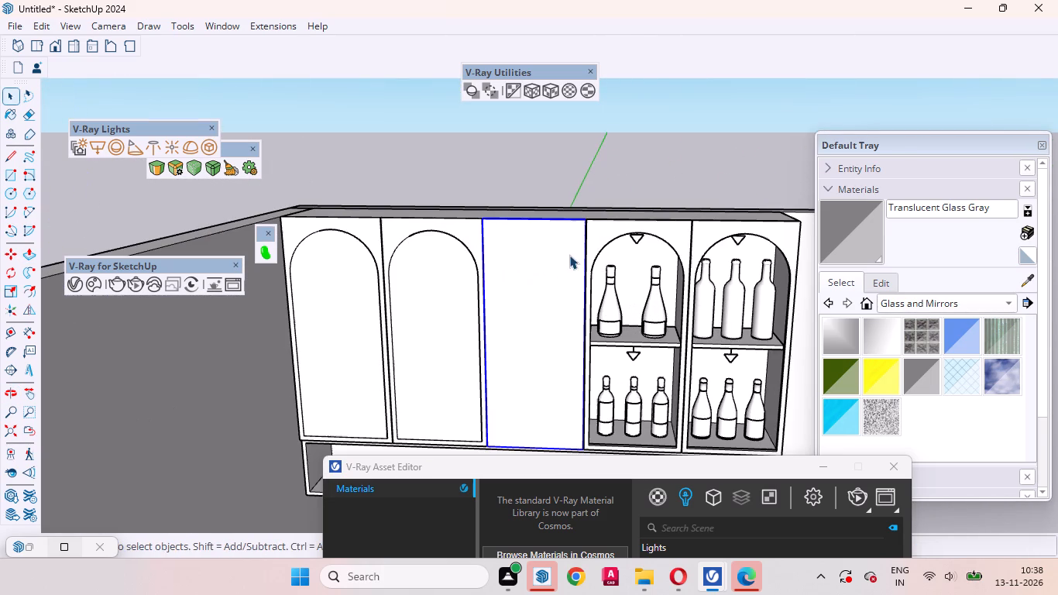
double_click(534, 304)
click(524, 325)
key(f)
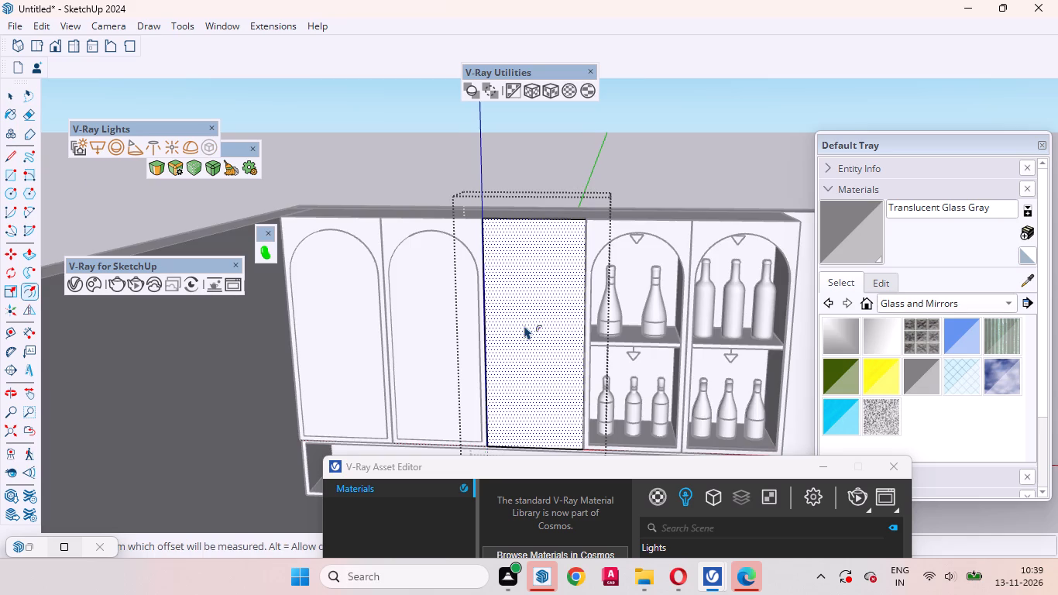
double_click(505, 318)
key(space)
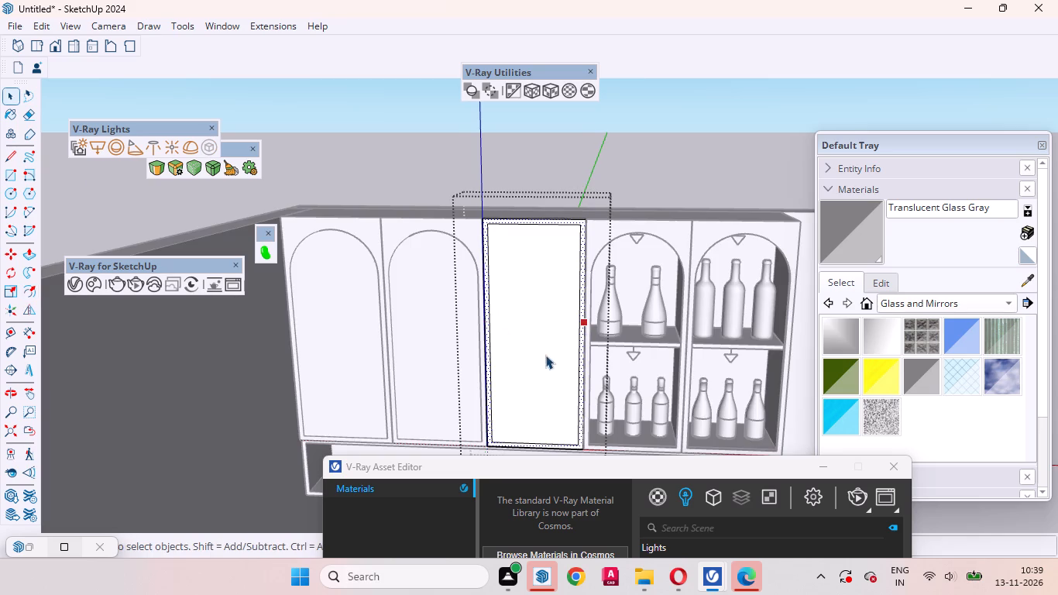
click(524, 380)
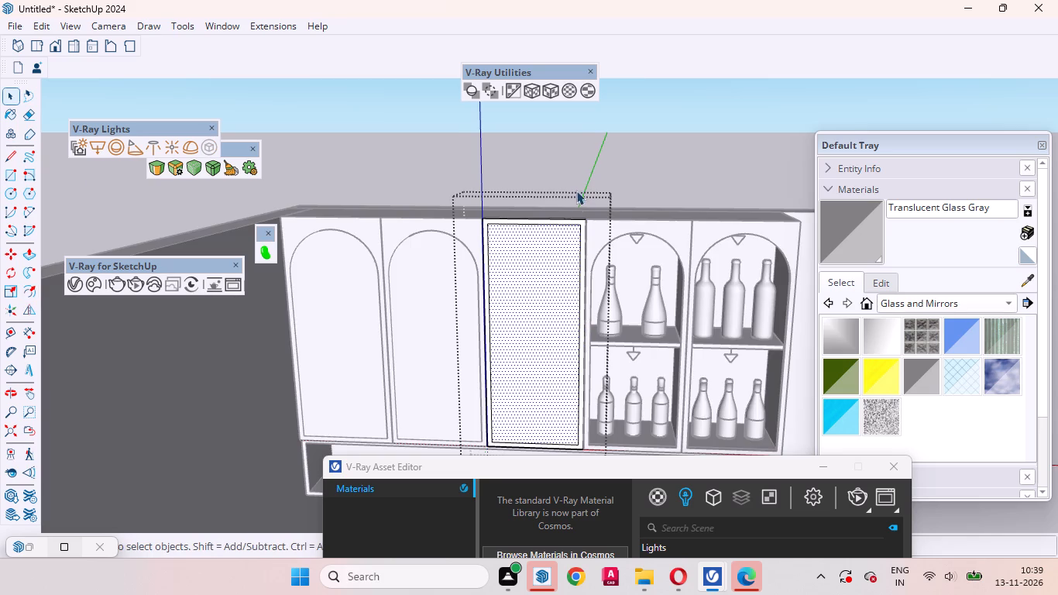
scroll(534, 222, up, 3)
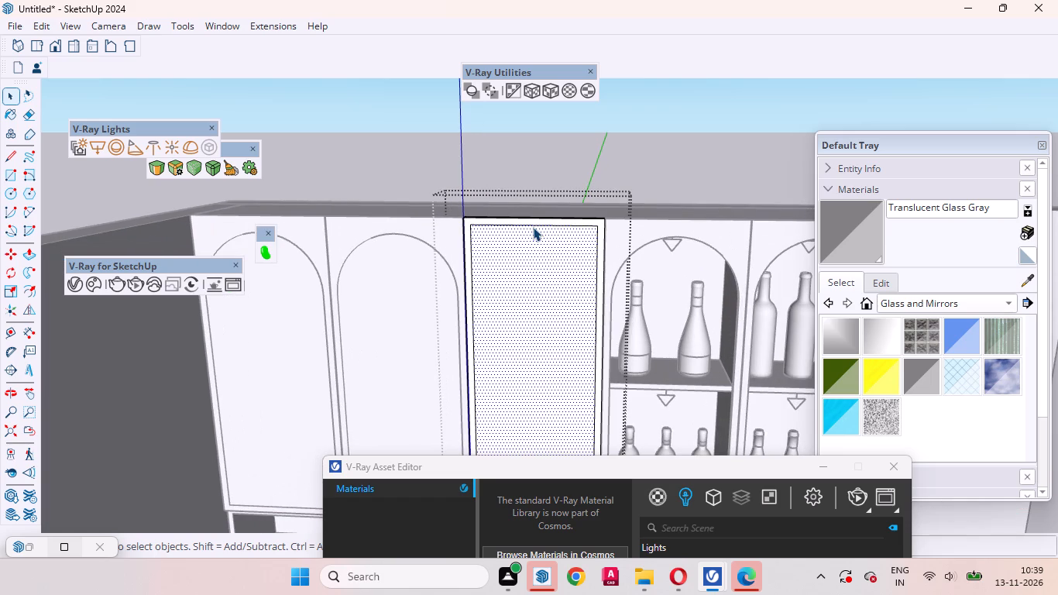
click(533, 227)
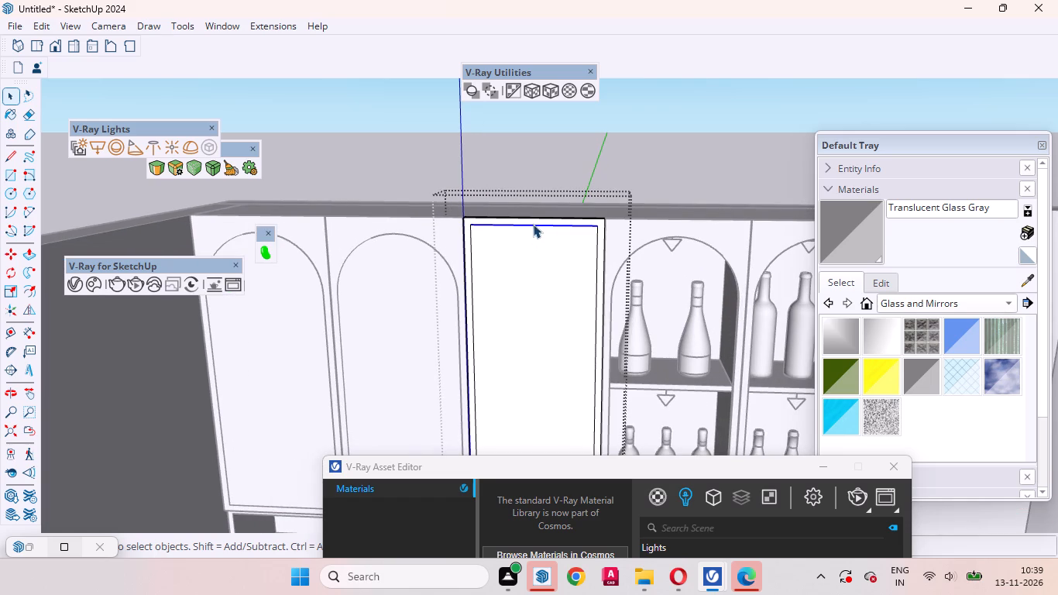
click(621, 150)
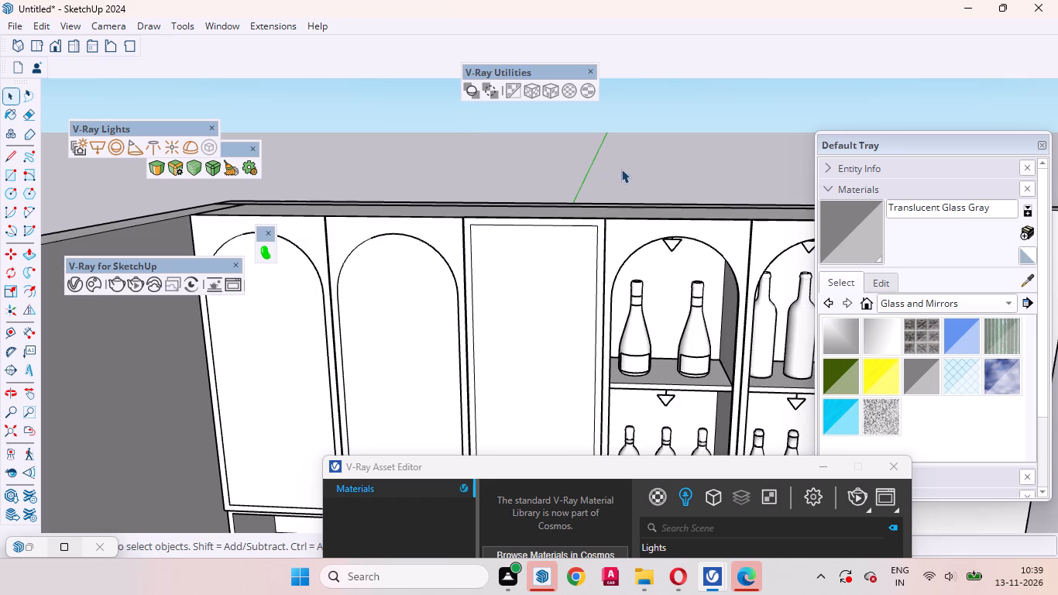
Copy the third compartment's front panel group straight out in front of the cabinet along the green axis.
scroll(524, 208, down, 4)
click(543, 253)
middle_drag(553, 264, 435, 373)
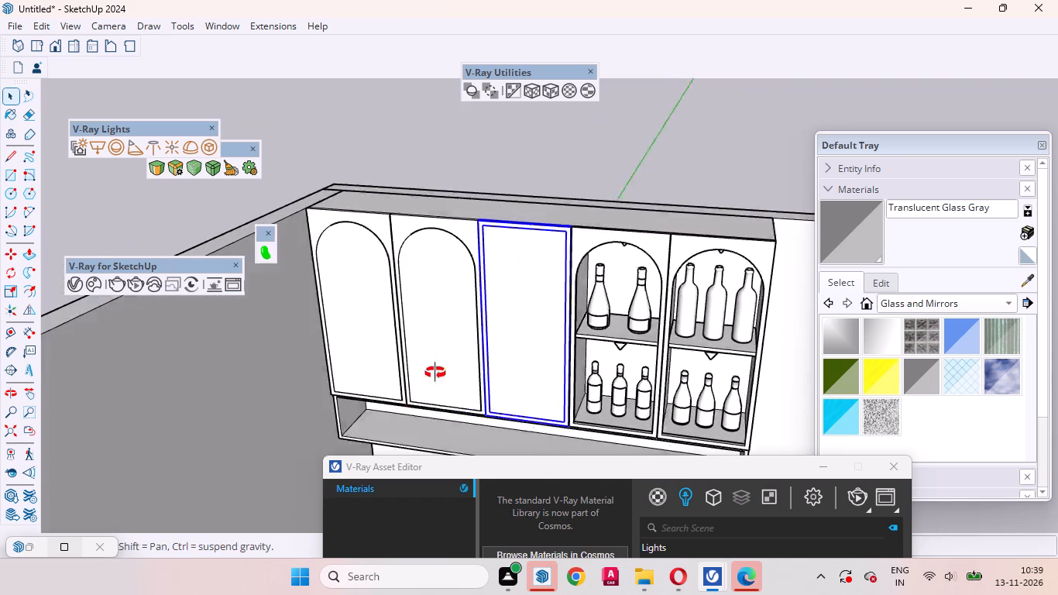
middle_drag(435, 373, 251, 455)
scroll(520, 274, up, 18)
middle_drag(501, 297, 446, 328)
scroll(516, 343, down, 4)
key(m)
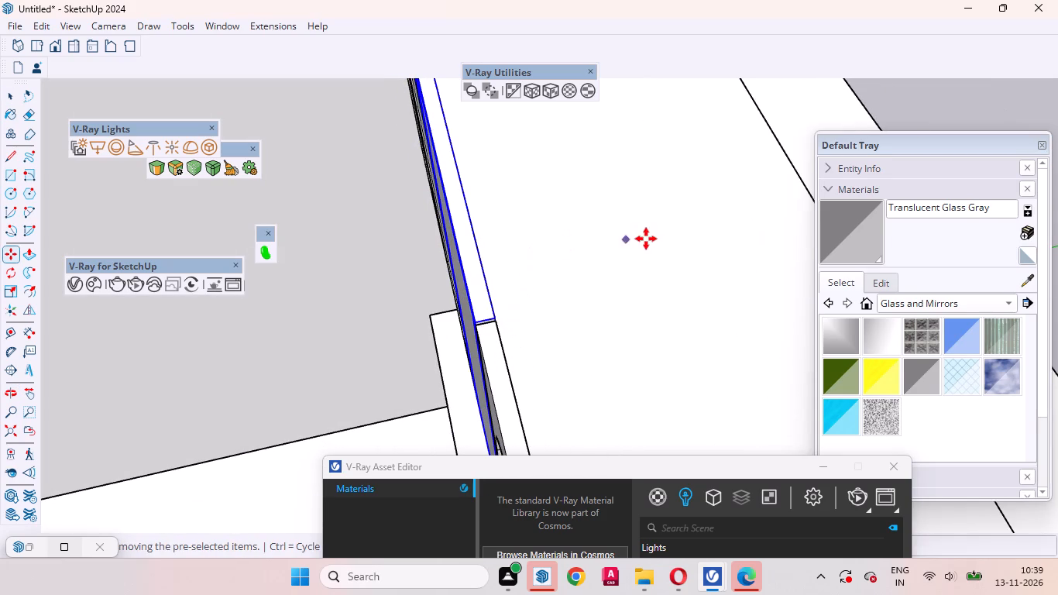
click(648, 239)
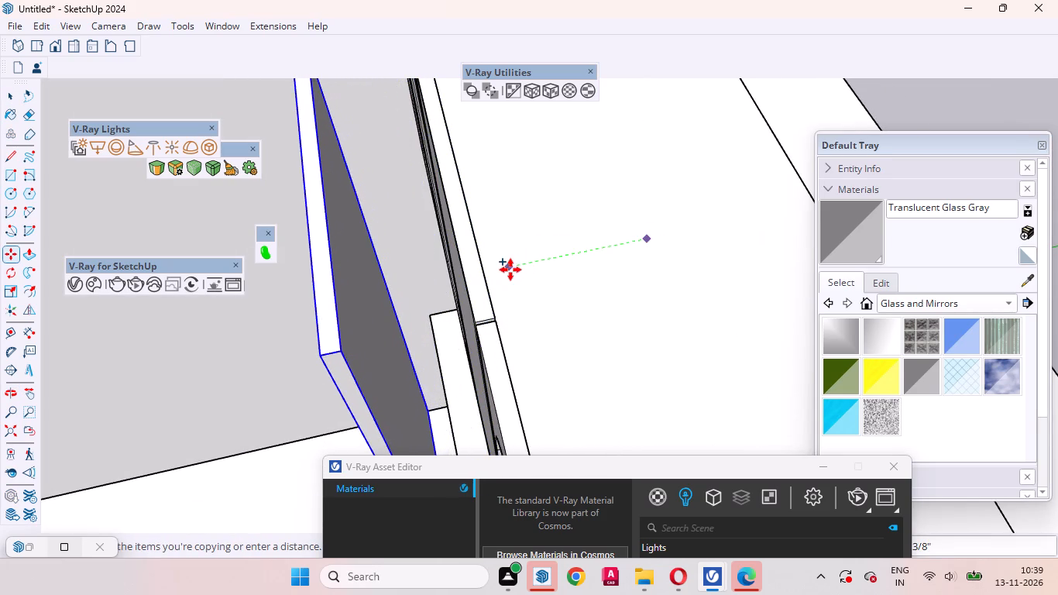
click(490, 273)
key(space)
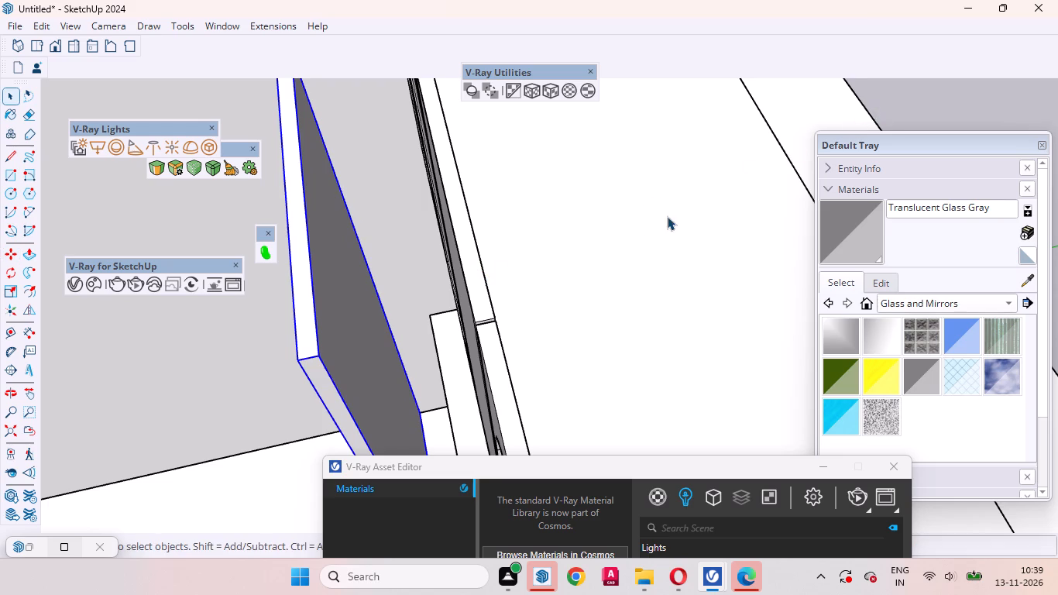
Place a horizontal guide 2" below the top edge of the copied front panel.
scroll(658, 225, down, 10)
middle_drag(560, 280, 775, 81)
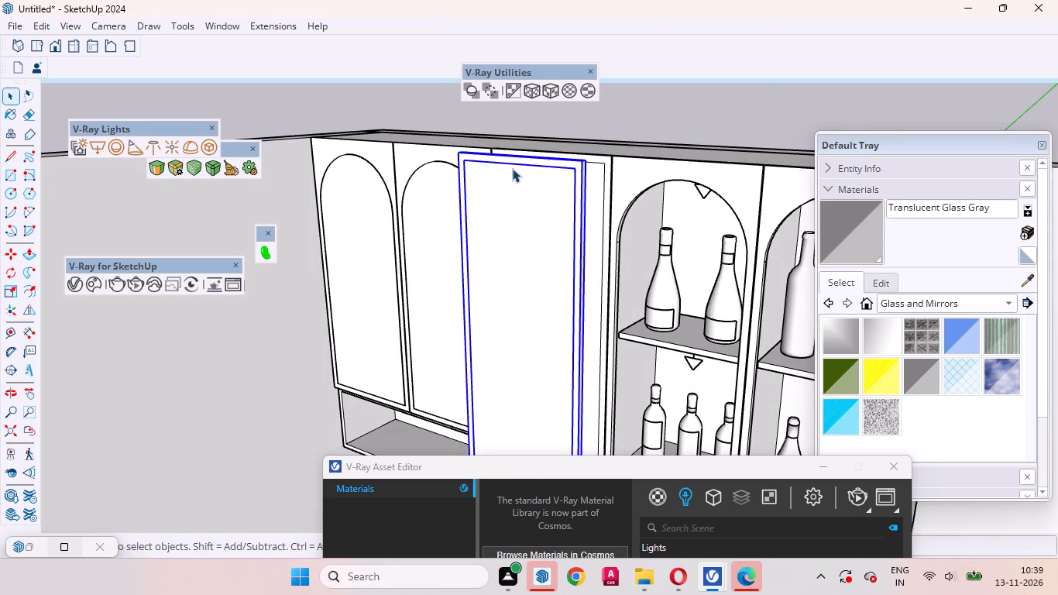
scroll(511, 168, up, 3)
click(713, 108)
key(t)
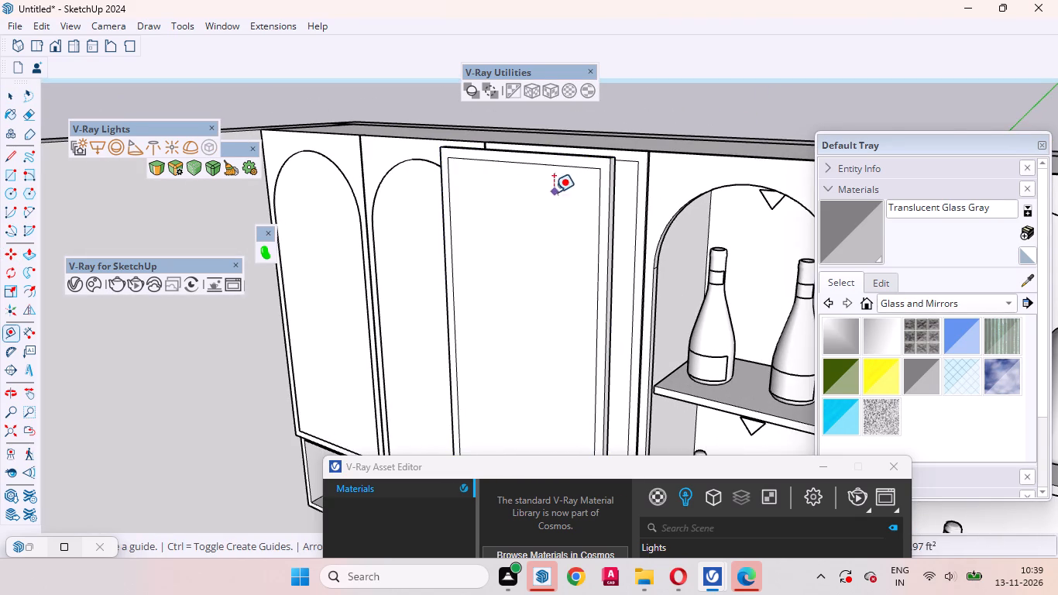
scroll(536, 169, up, 4)
click(526, 146)
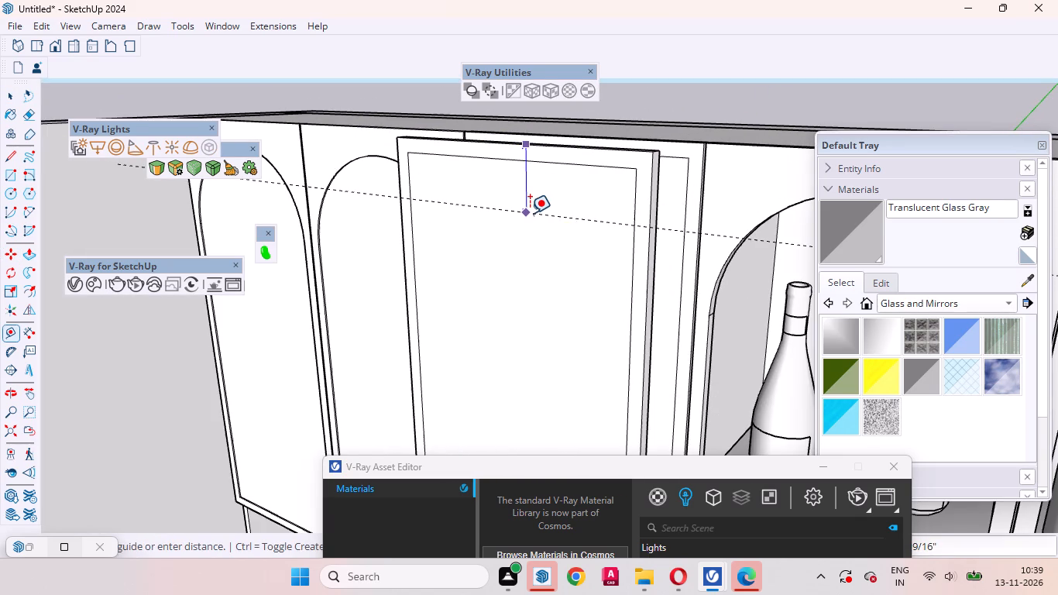
key(2)
key(Return)
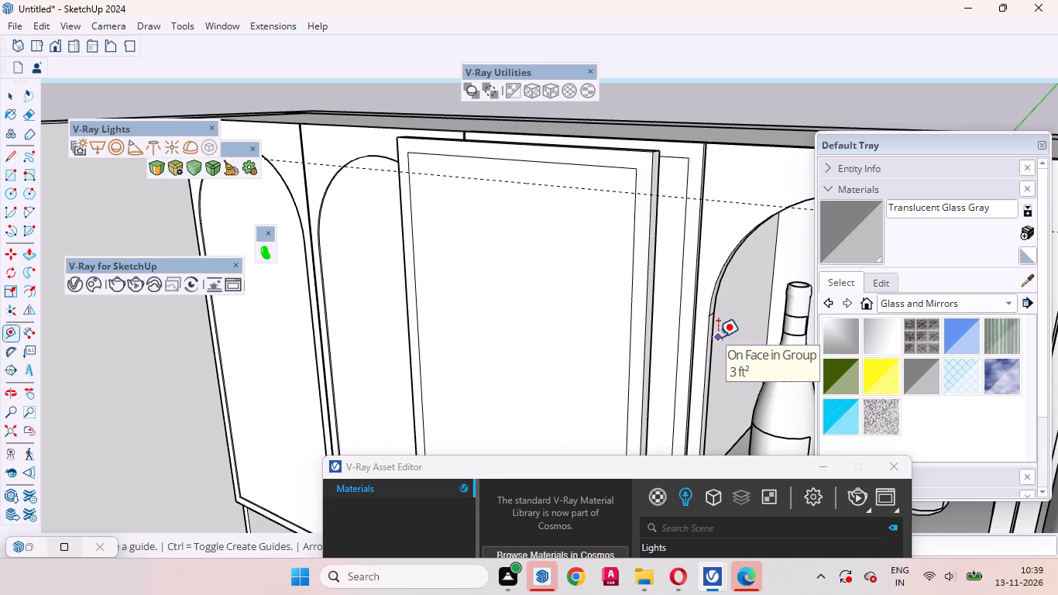
key(space)
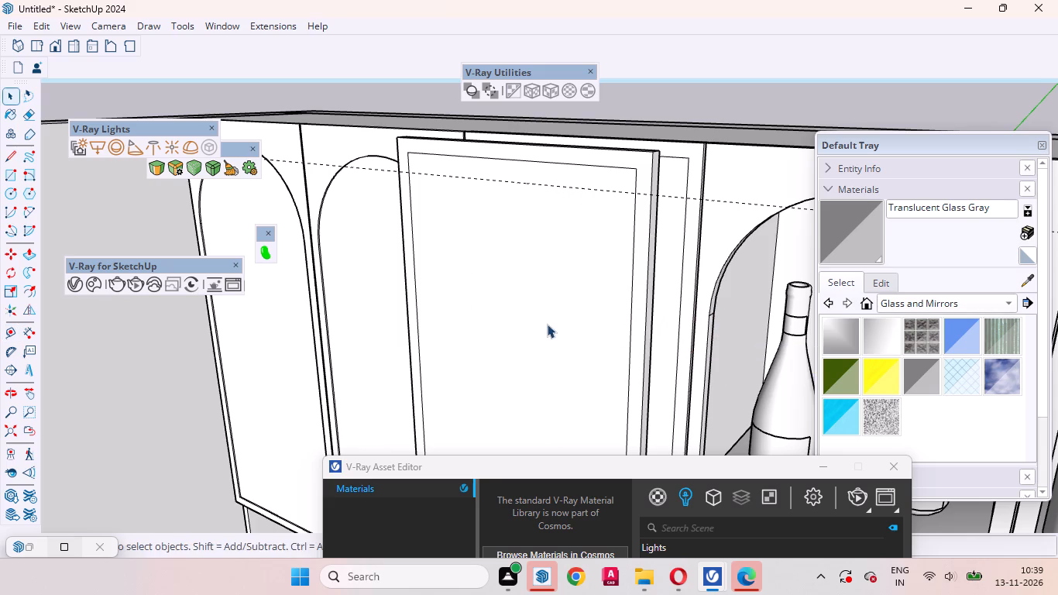
Inside the copied panel group, draw a horizontal line about 1' 3" long across the inner face along the guide.
middle_drag(579, 322, 734, 295)
click(593, 305)
double_click(552, 305)
click(619, 308)
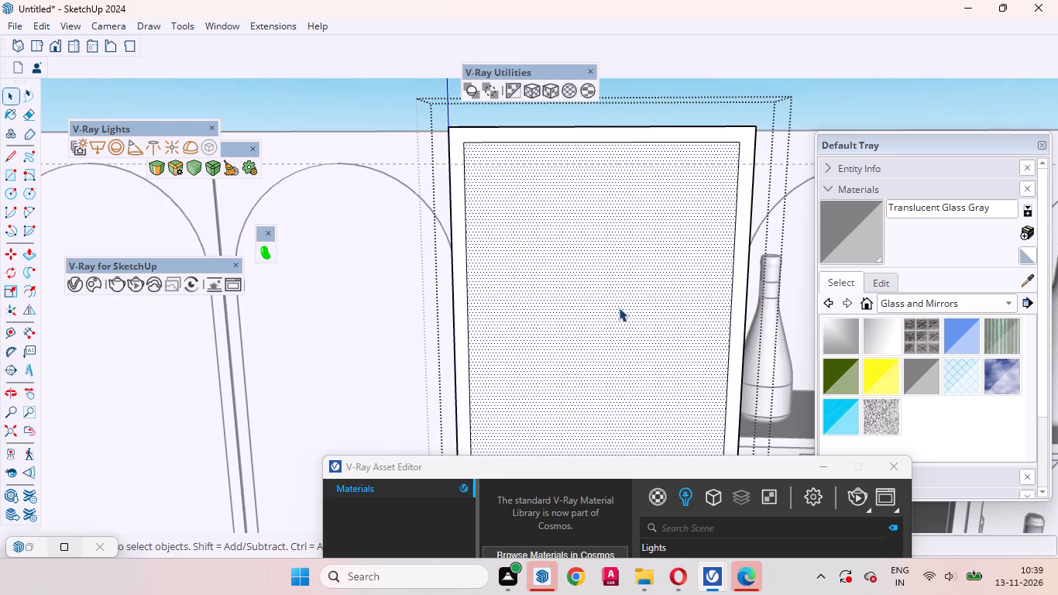
key(l)
click(466, 163)
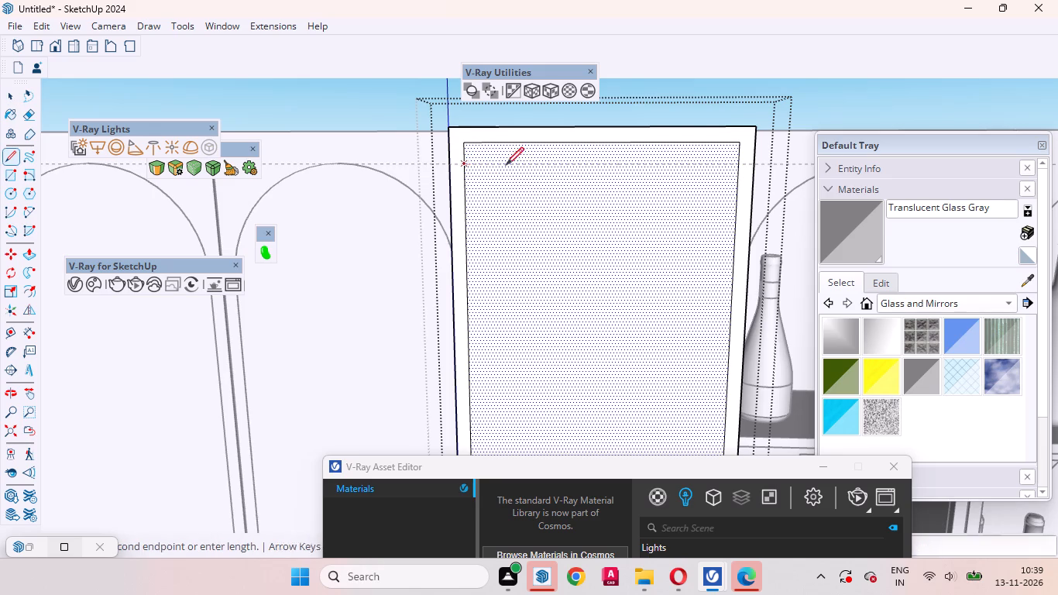
click(737, 163)
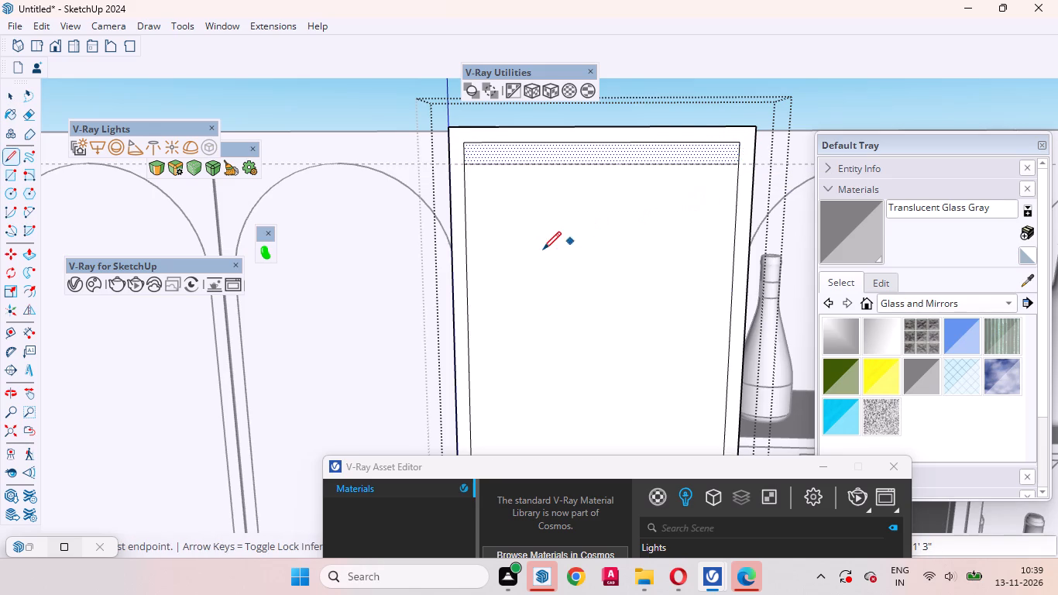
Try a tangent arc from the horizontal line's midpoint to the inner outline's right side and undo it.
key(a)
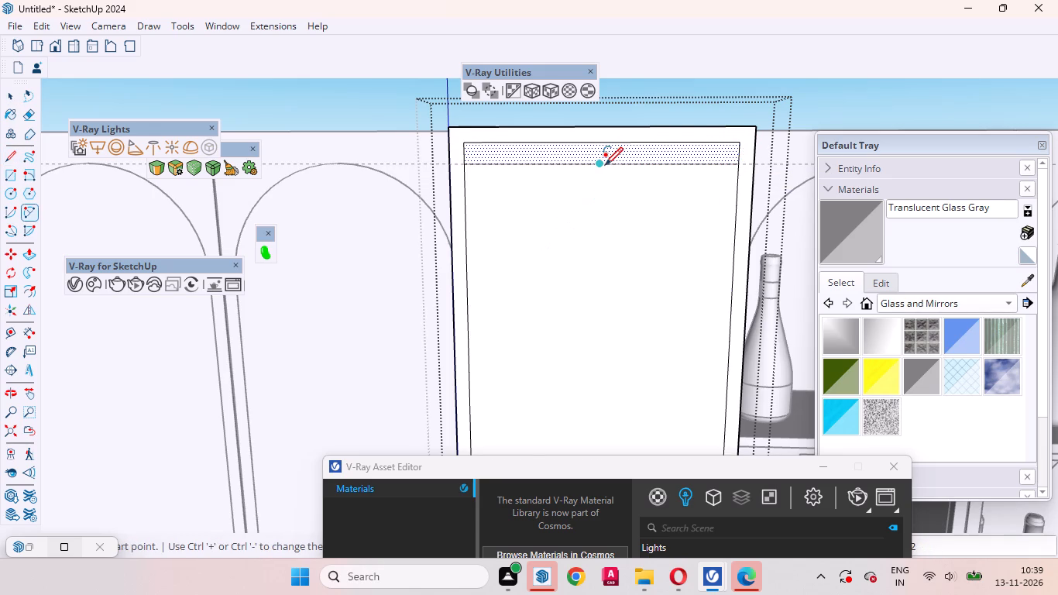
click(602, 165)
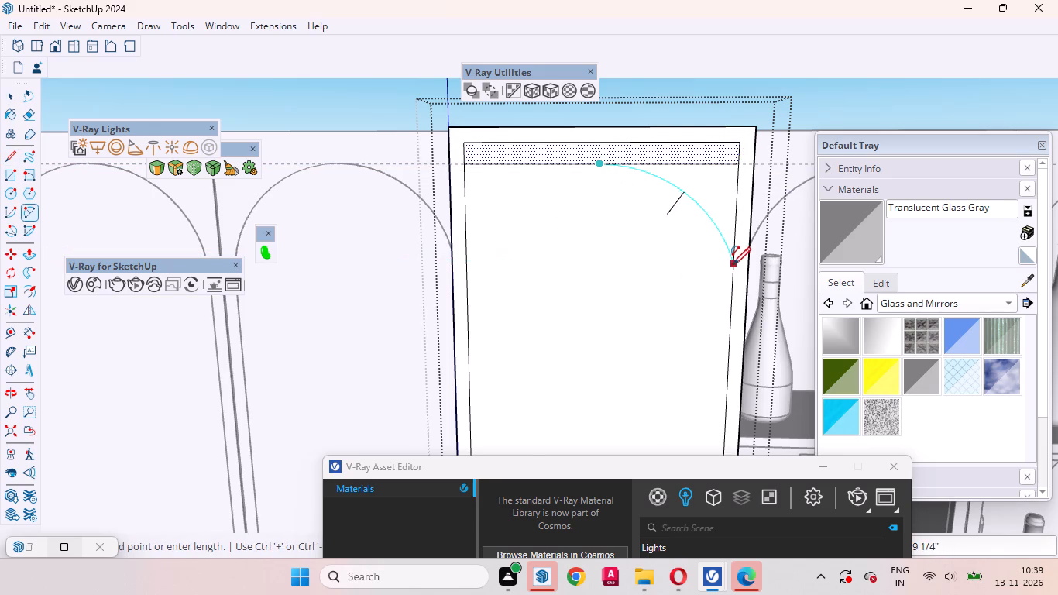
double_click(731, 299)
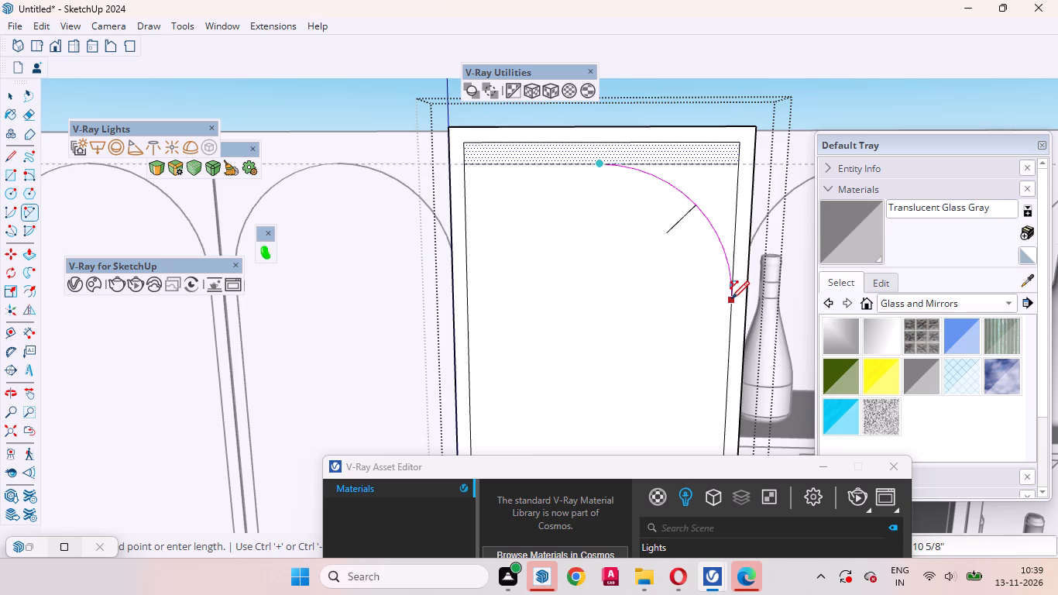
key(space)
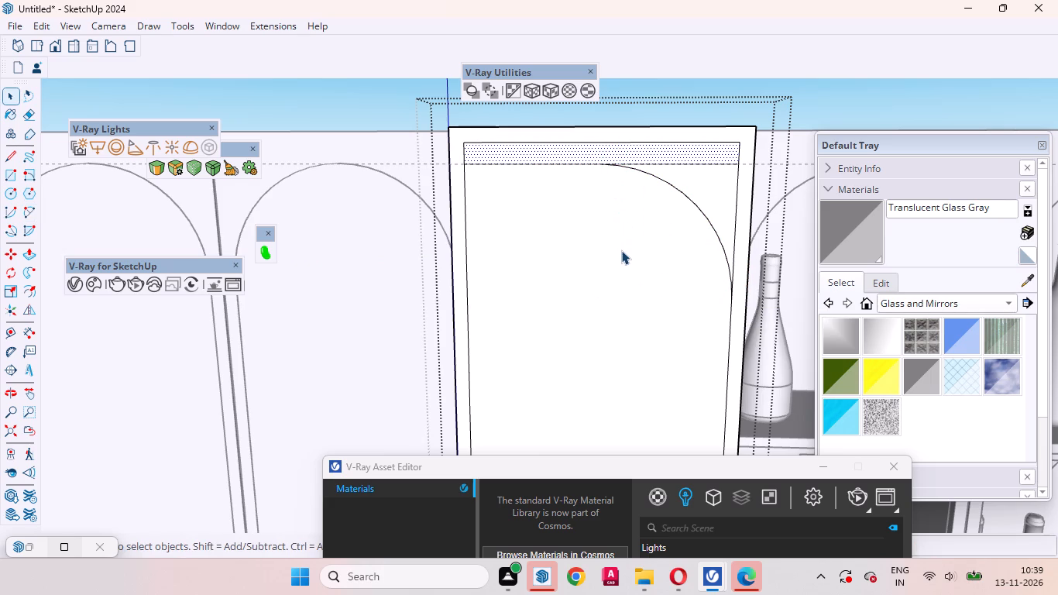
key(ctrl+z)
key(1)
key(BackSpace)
Draw a 100-segment tangent arc, chord about 10 5/8", from the horizontal line's midpoint to the inner outline's right side.
key(a)
key(1)
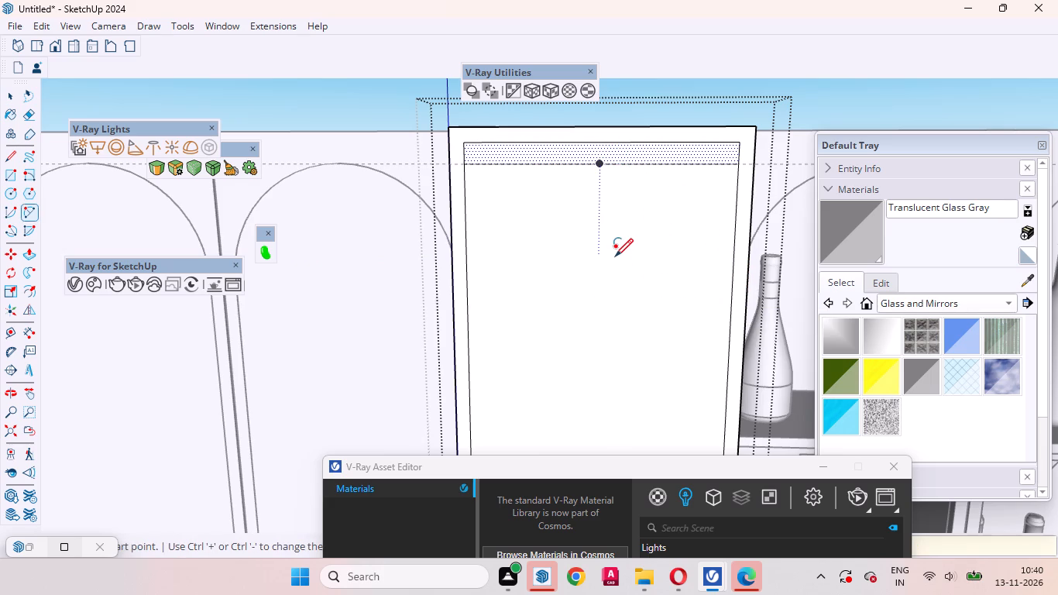
text(00)
key(Return)
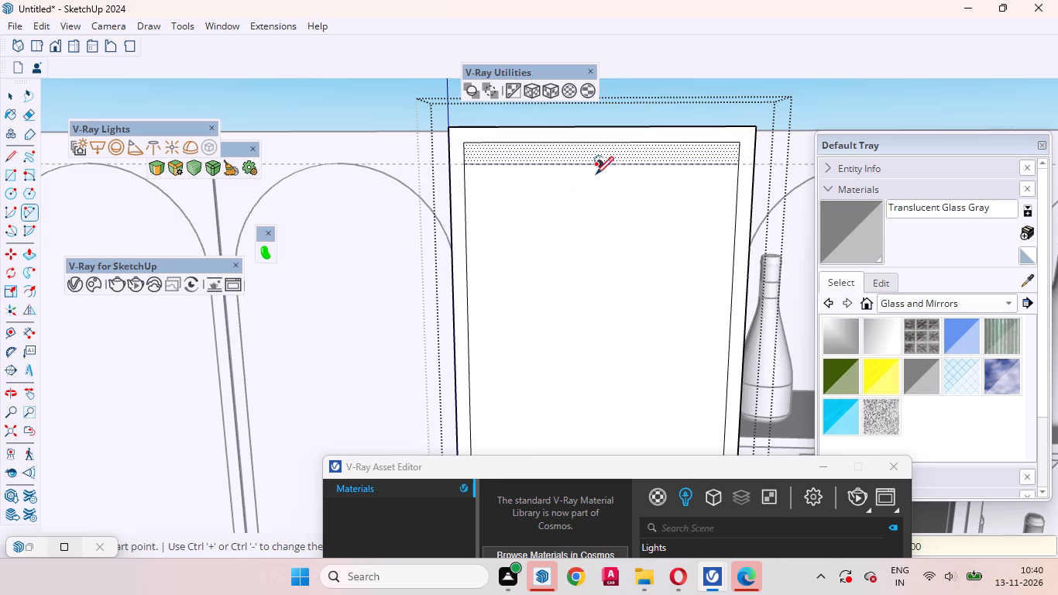
click(599, 166)
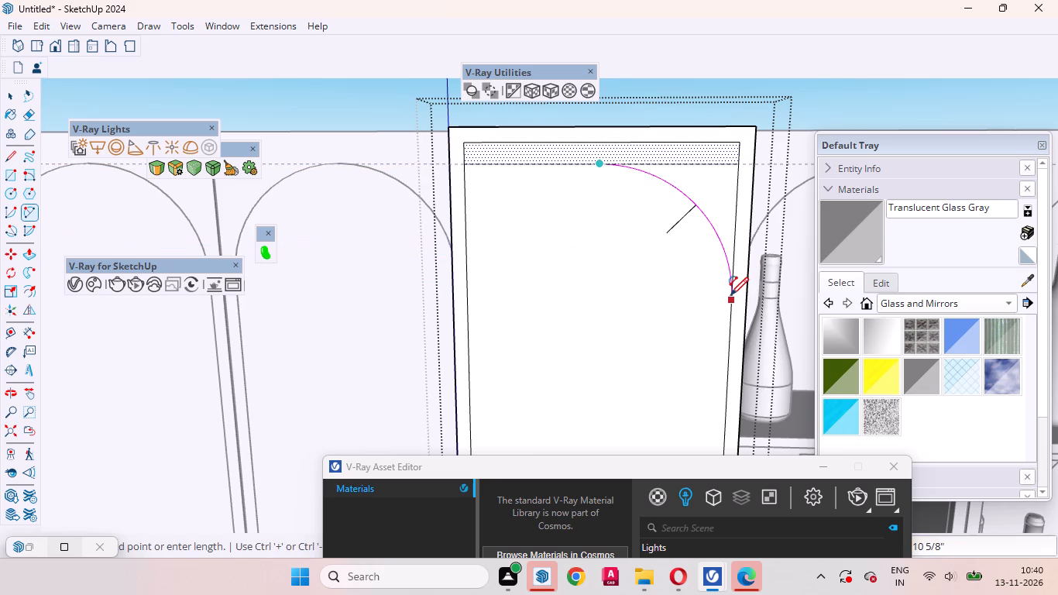
triple_click(730, 297)
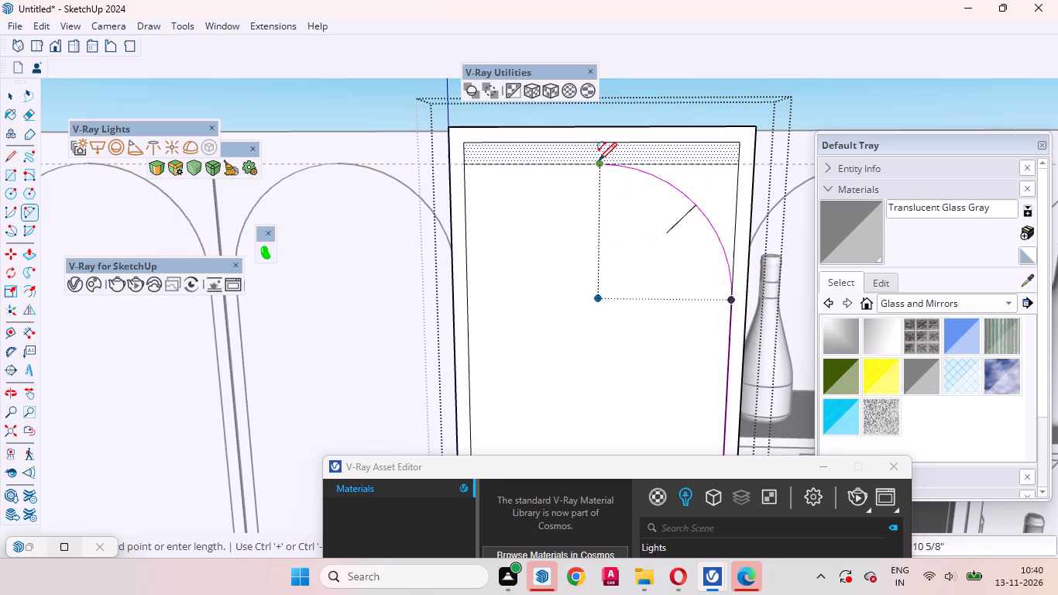
key(space)
Draw the matching 100-segment arc, chord about 10 5/8", from the line's midpoint to the inner outline's left side.
key(a)
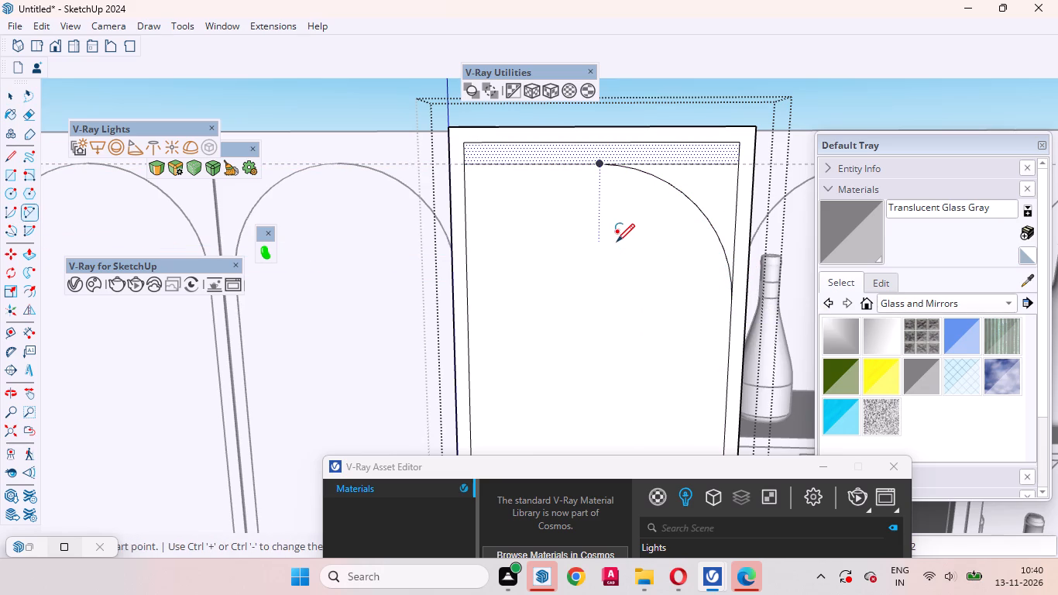
text(100)
key(Return)
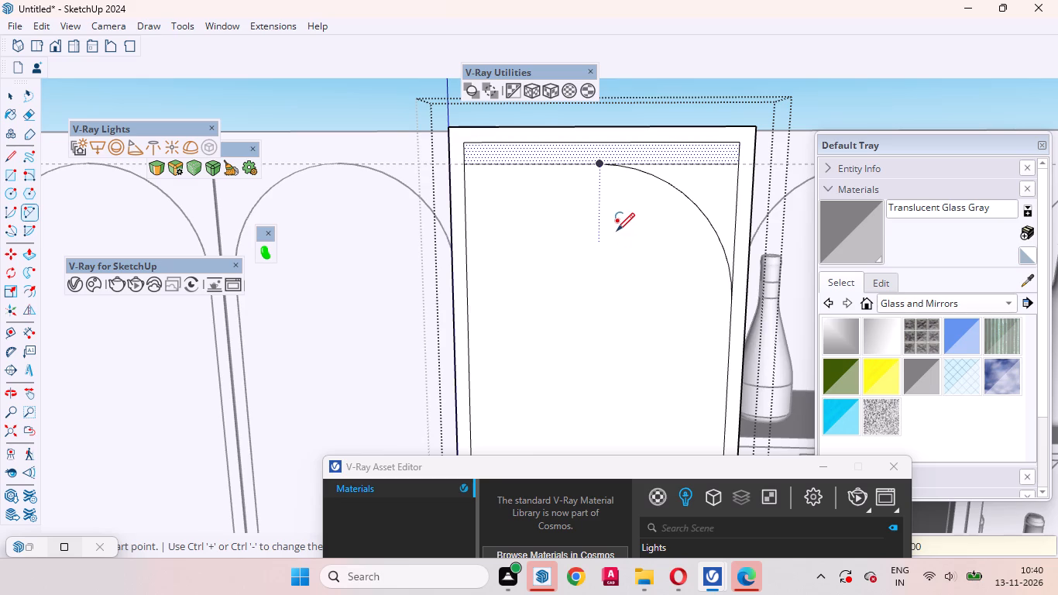
click(601, 164)
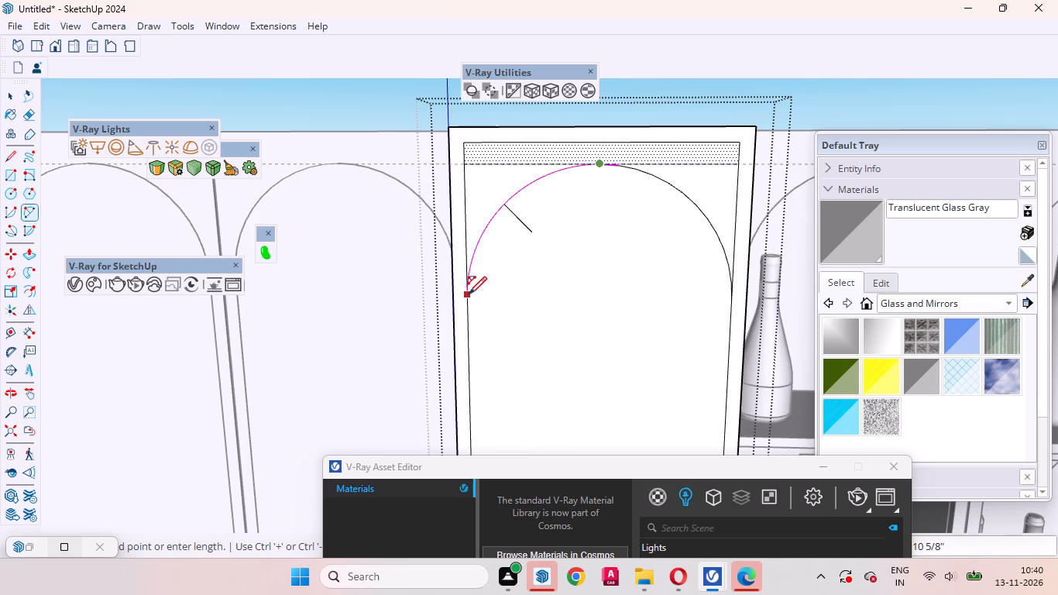
double_click(469, 294)
key(space)
Push/Pull the arched face 17 mm into the copied panel to form a recess.
click(579, 280)
middle_drag(606, 281, 404, 353)
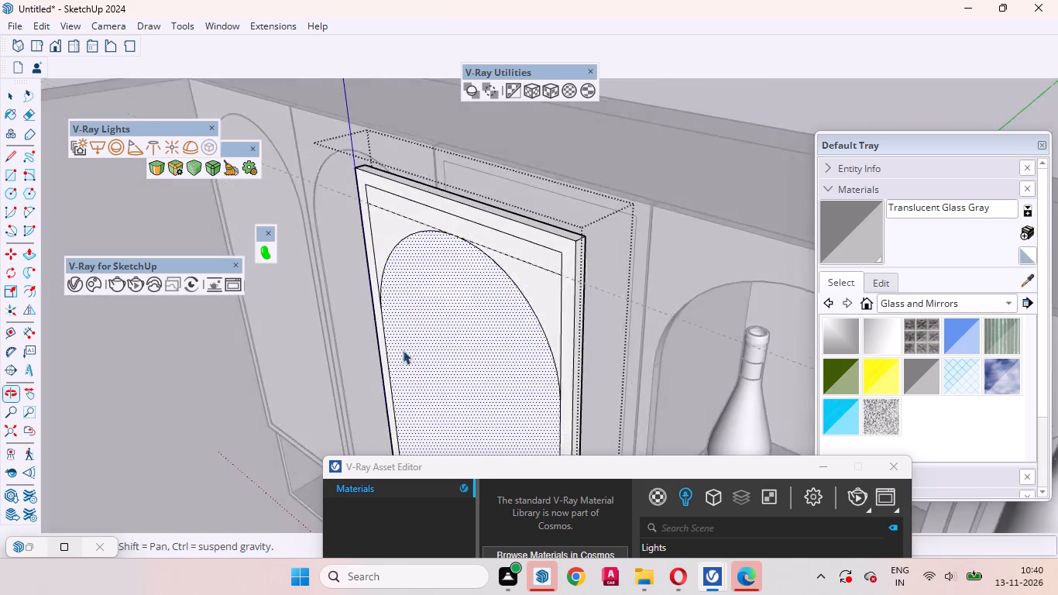
scroll(443, 178, down, 3)
scroll(457, 294, up, 2)
key(p)
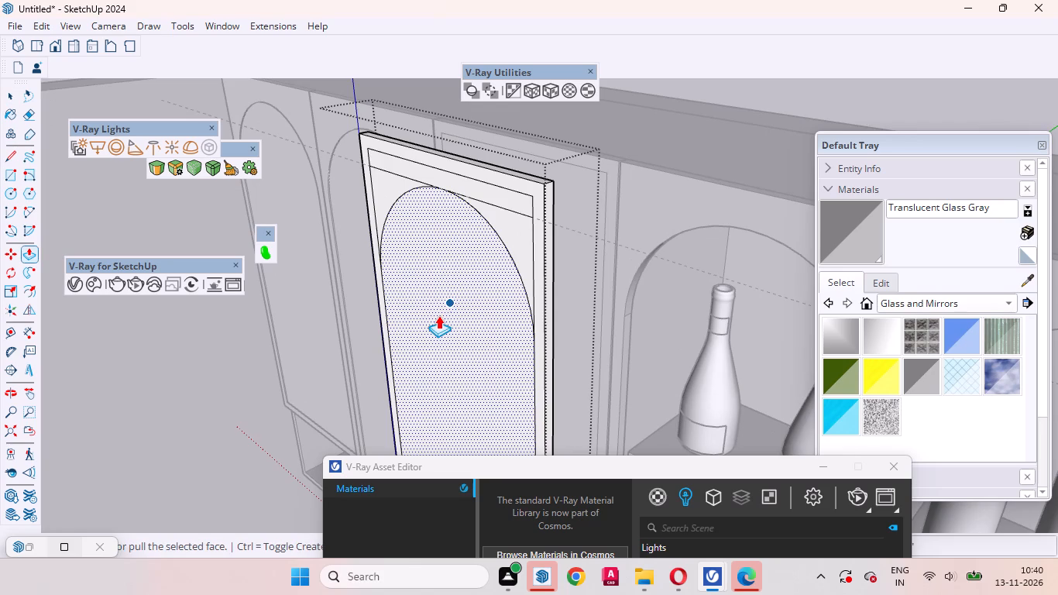
click(438, 315)
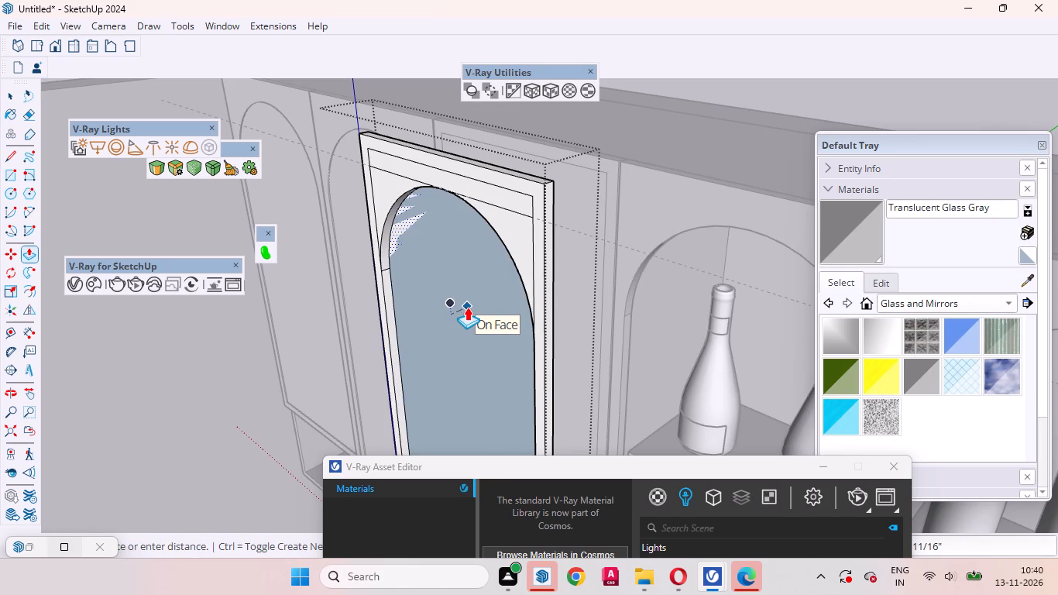
text(17mm)
key(Return)
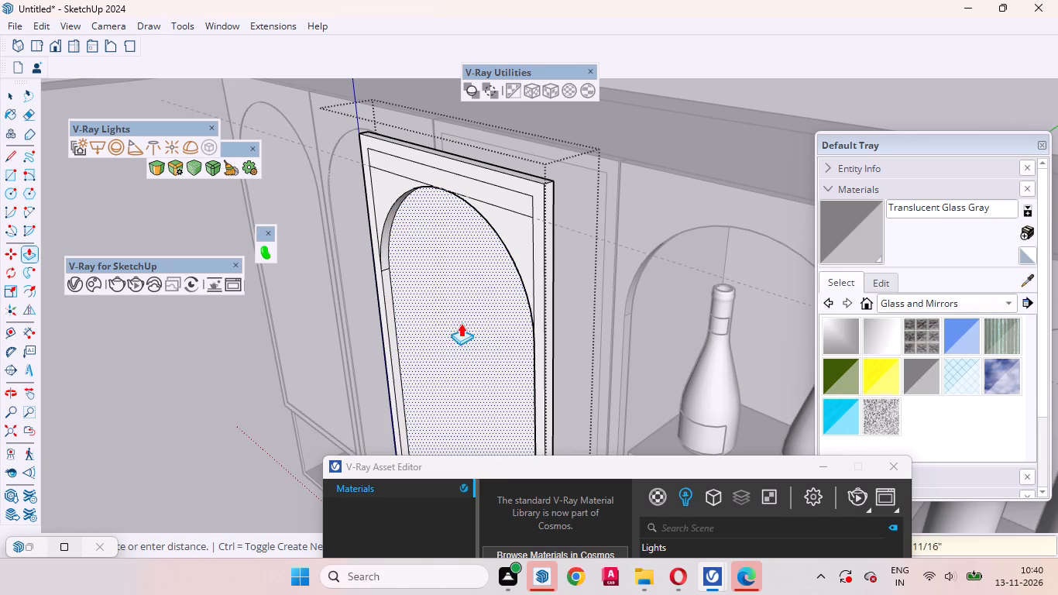
Paint the recessed arched face with Translucent Glass Gray.
key(space)
click(865, 241)
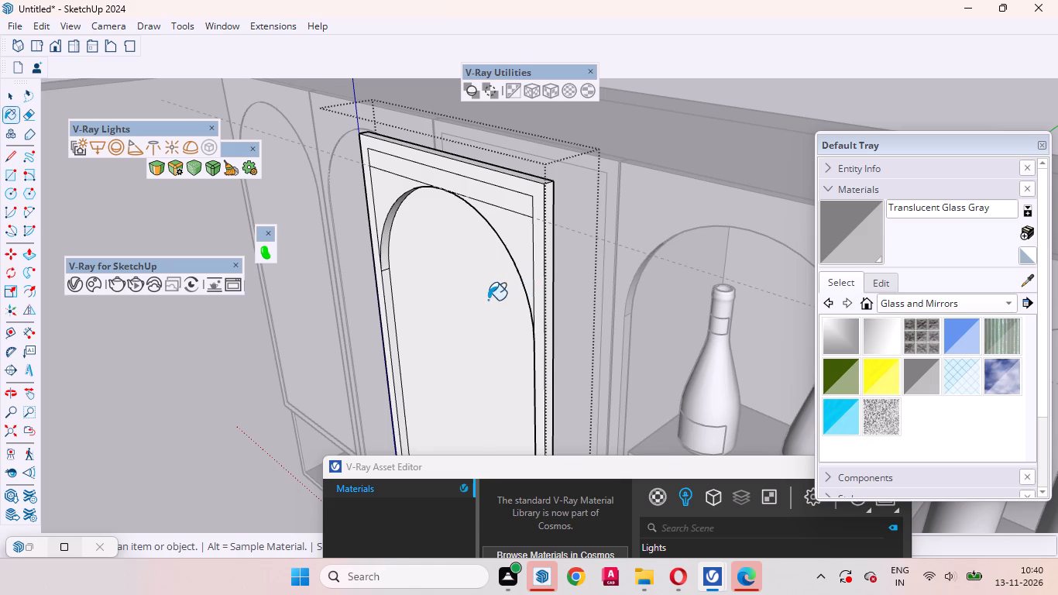
click(488, 300)
key(space)
Check the copied panel from behind and Push/Pull the grey glass face inside the arched recess.
scroll(602, 195, down, 3)
scroll(599, 195, up, 1)
middle_drag(597, 235, 410, 340)
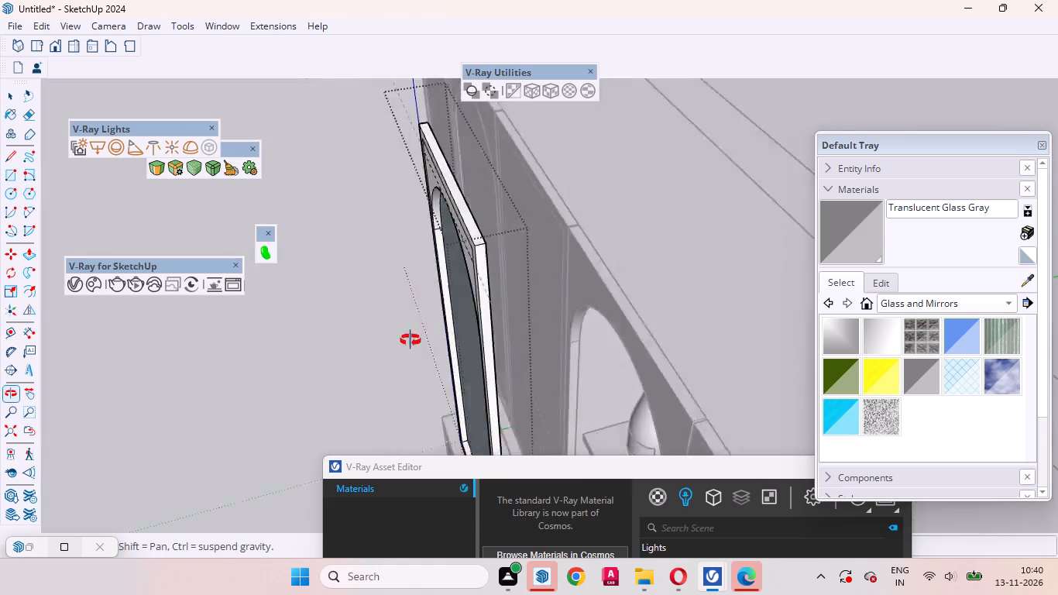
middle_drag(410, 340, 333, 368)
scroll(462, 218, up, 7)
scroll(449, 250, down, 3)
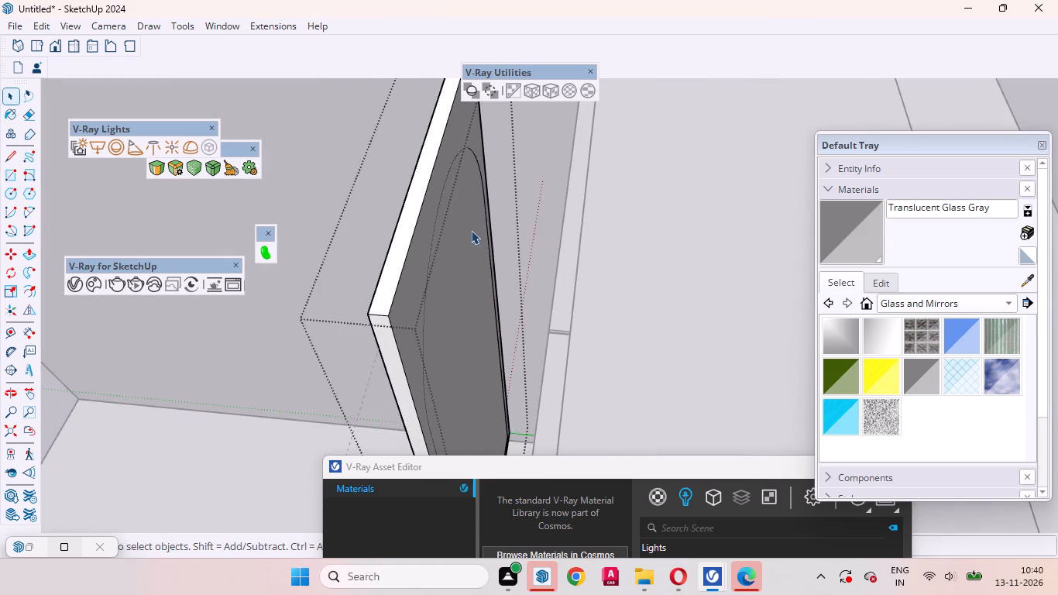
middle_drag(470, 230, 704, 83)
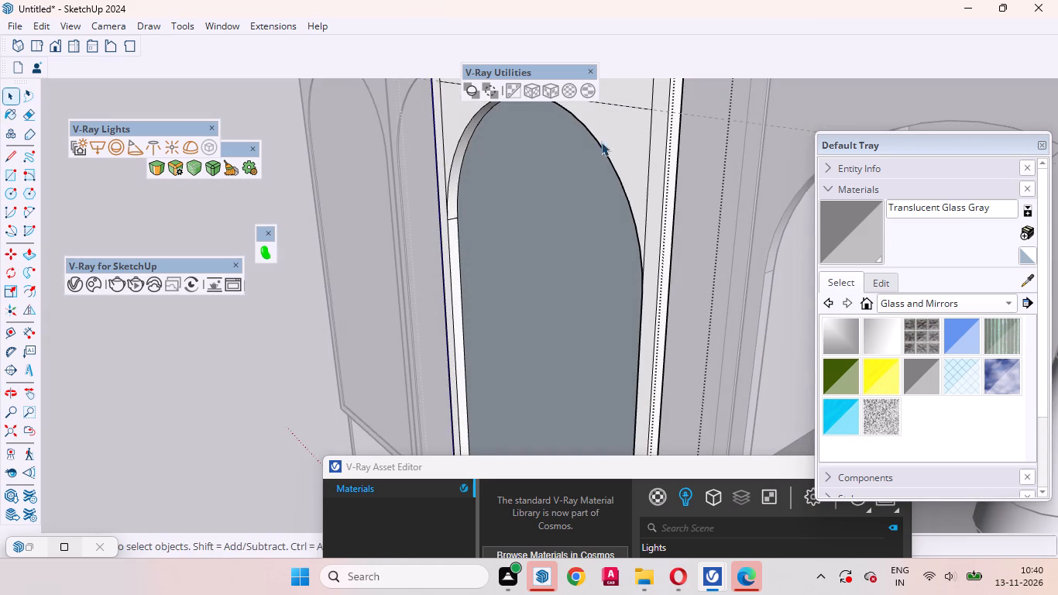
key(p)
click(546, 268)
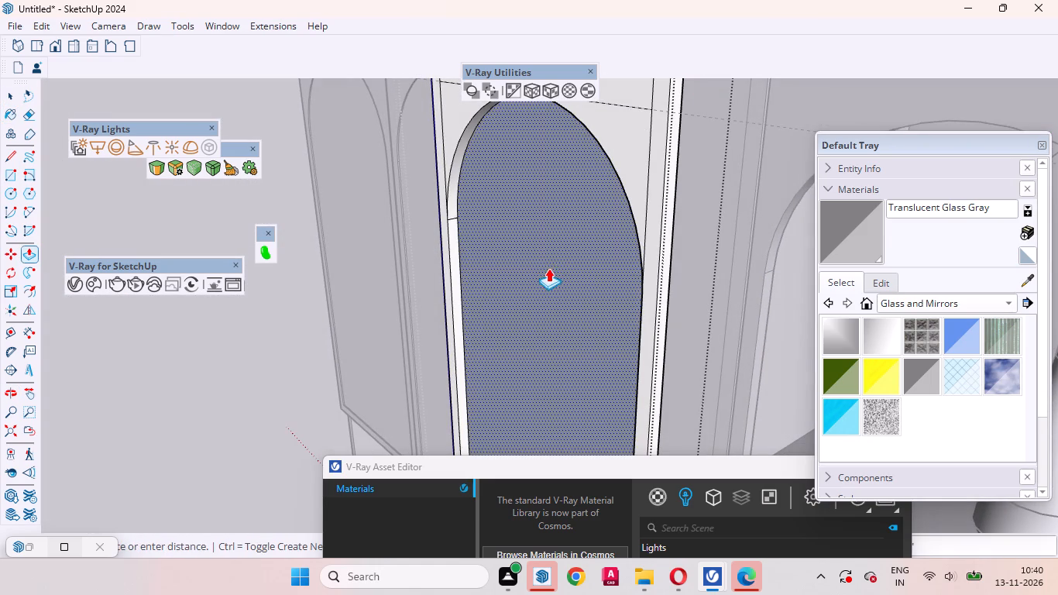
key(space)
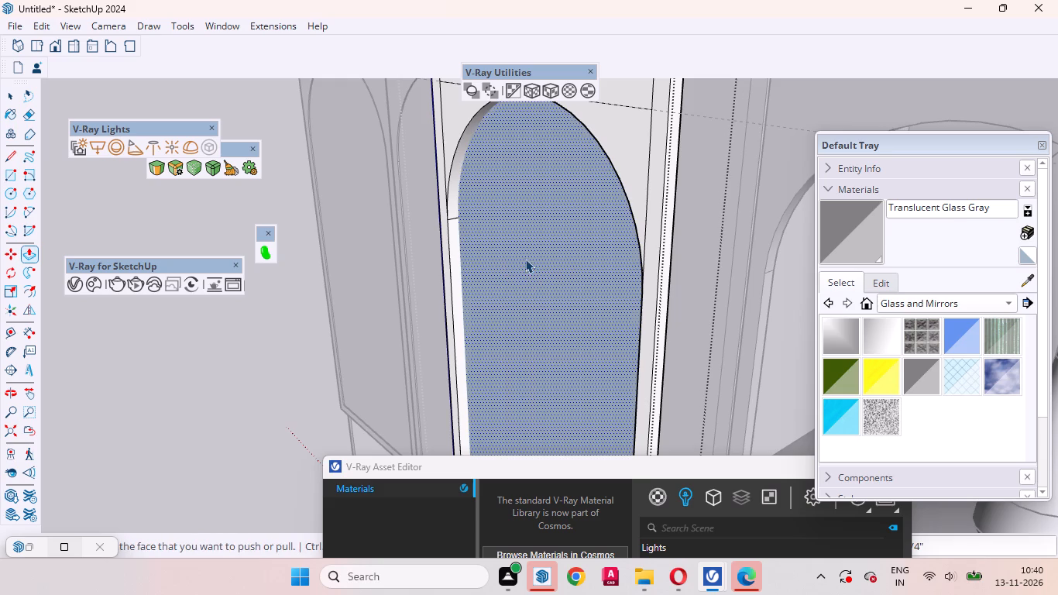
Paint the remaining unpainted face of the arched pane with Translucent Glass Gray and exit the panel group.
scroll(544, 222, down, 3)
scroll(591, 194, up, 1)
click(864, 239)
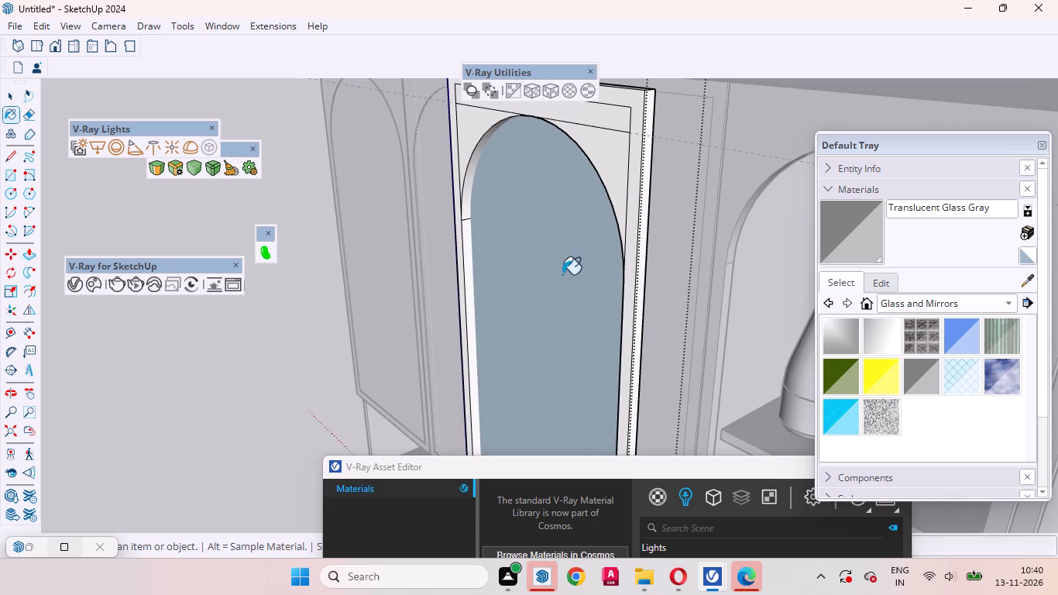
click(561, 274)
middle_drag(561, 284, 747, 207)
scroll(557, 291, down, 9)
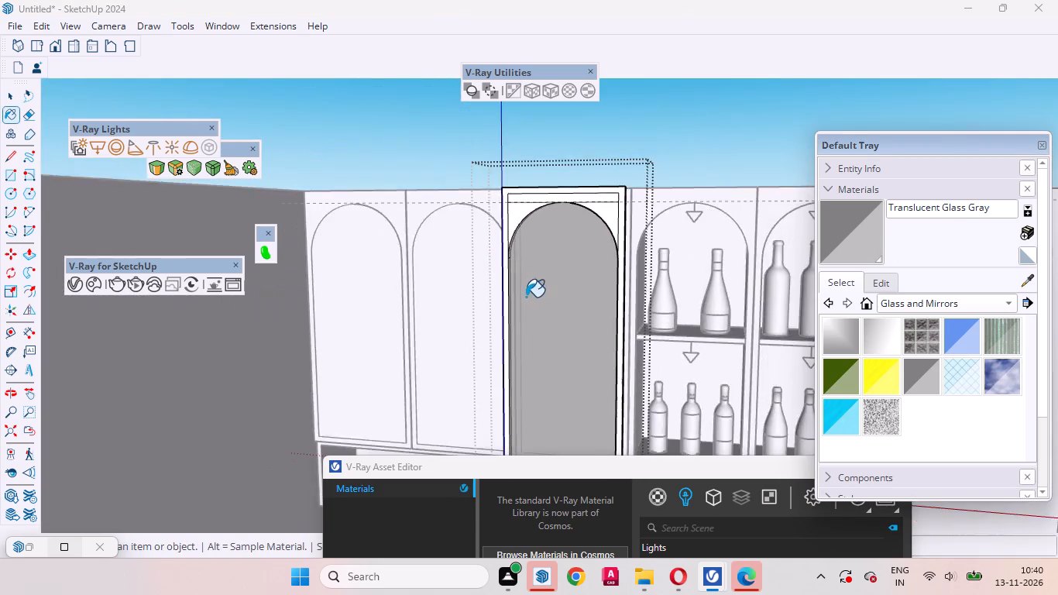
scroll(526, 297, down, 3)
key(space)
click(641, 165)
Erase the old plain panel closing the third compartment, behind the new arched glass panel.
scroll(546, 338, up, 4)
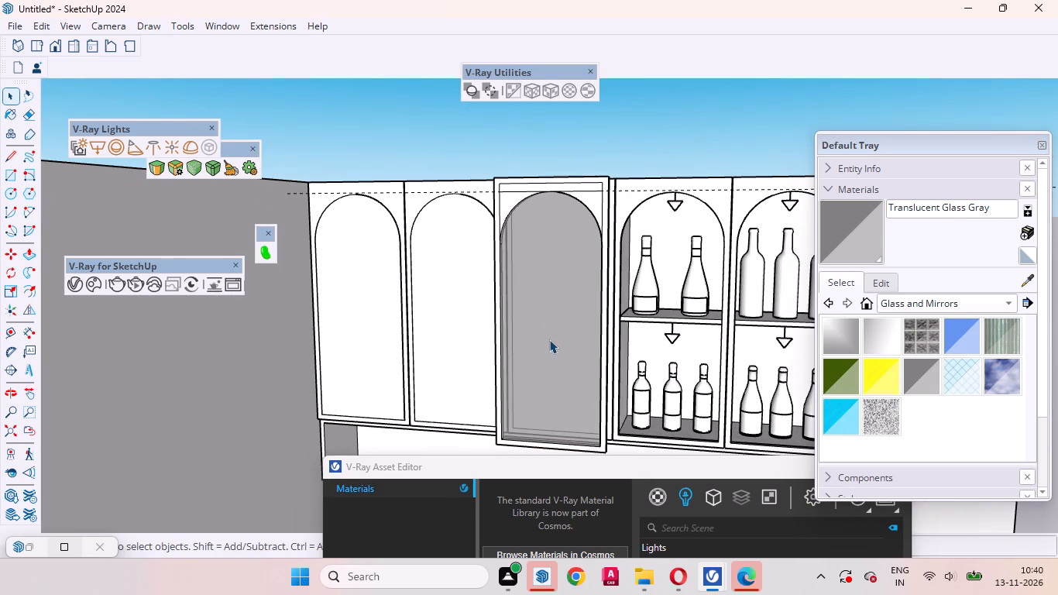
middle_drag(582, 357, 560, 530)
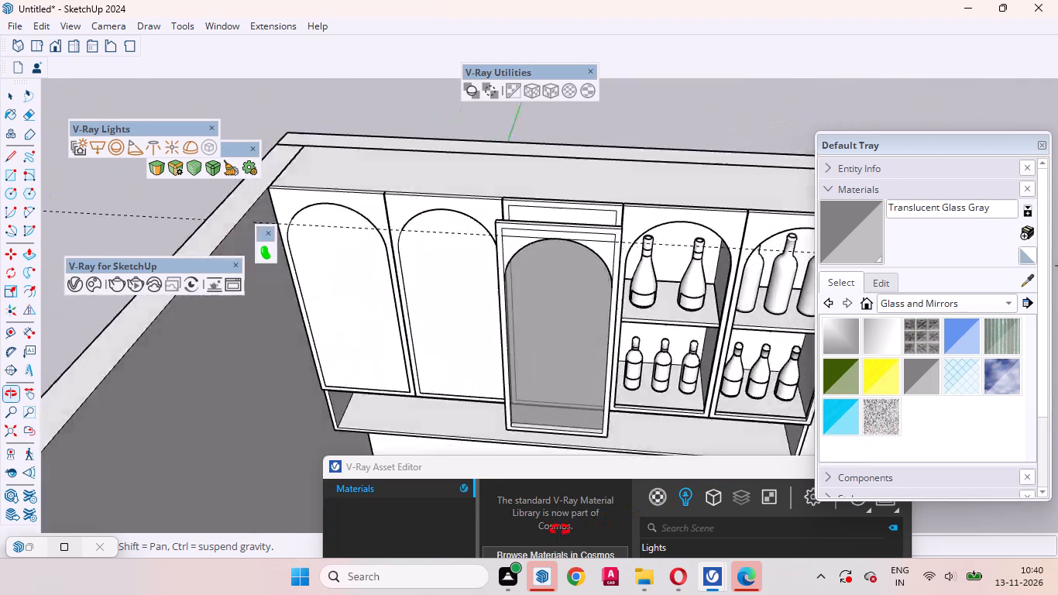
middle_drag(560, 530, 426, 531)
scroll(565, 287, up, 5)
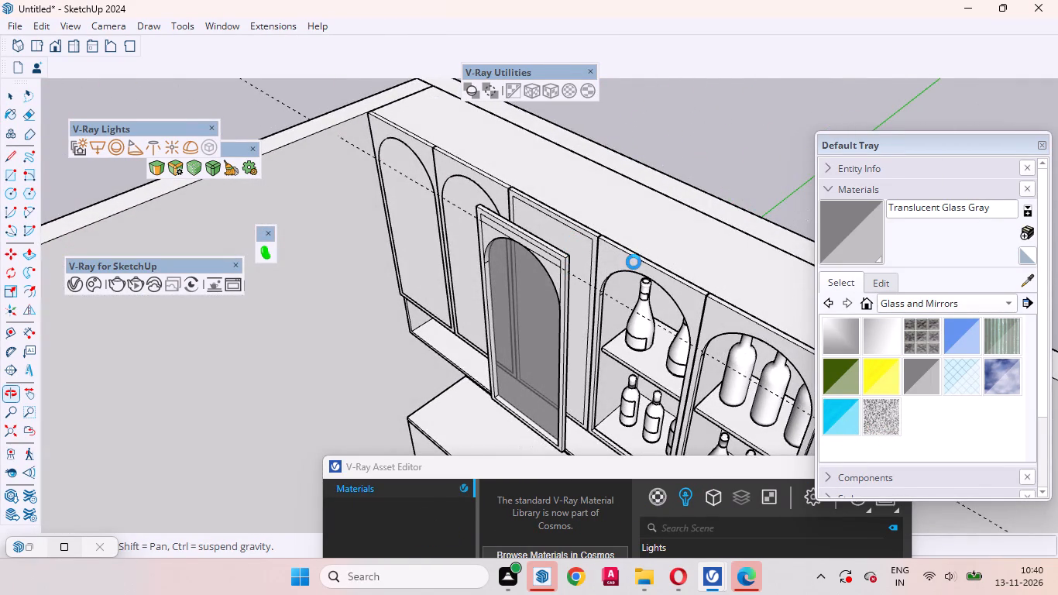
scroll(615, 225, up, 6)
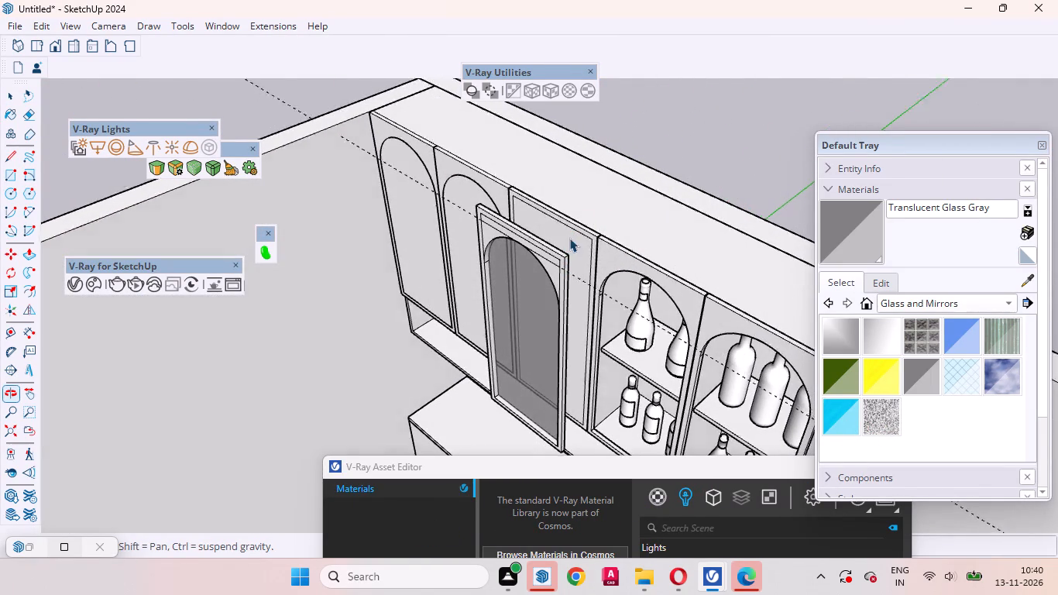
scroll(569, 238, up, 7)
click(573, 234)
right_click(573, 234)
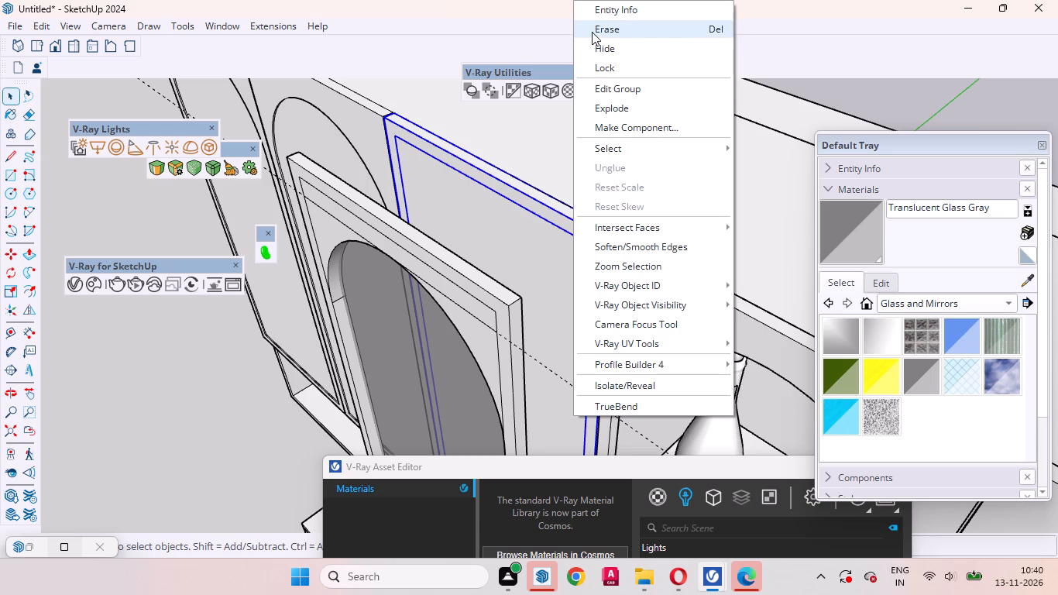
click(592, 32)
Inside the arched glass panel's group, erase both halves of the horizontal construction line touching the top of the arch.
scroll(448, 302, up, 3)
click(455, 301)
click(461, 314)
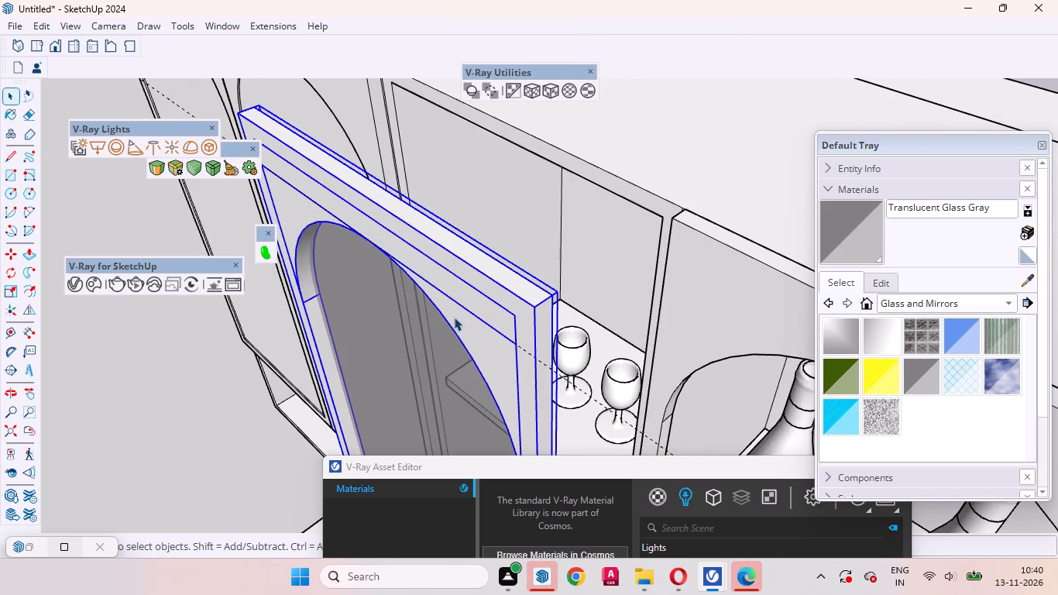
double_click(464, 318)
click(469, 313)
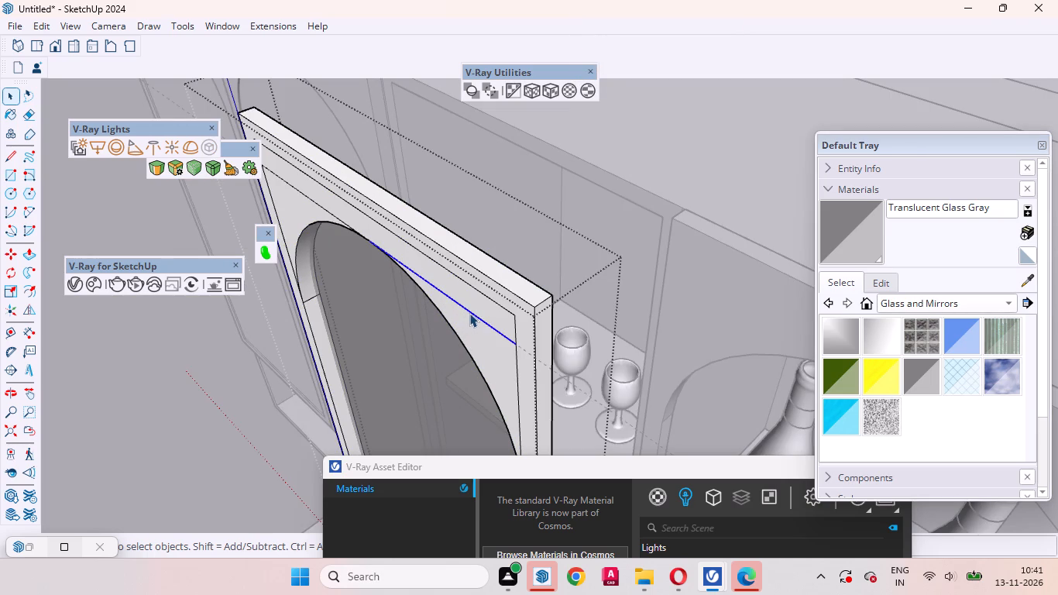
right_click(469, 312)
click(502, 339)
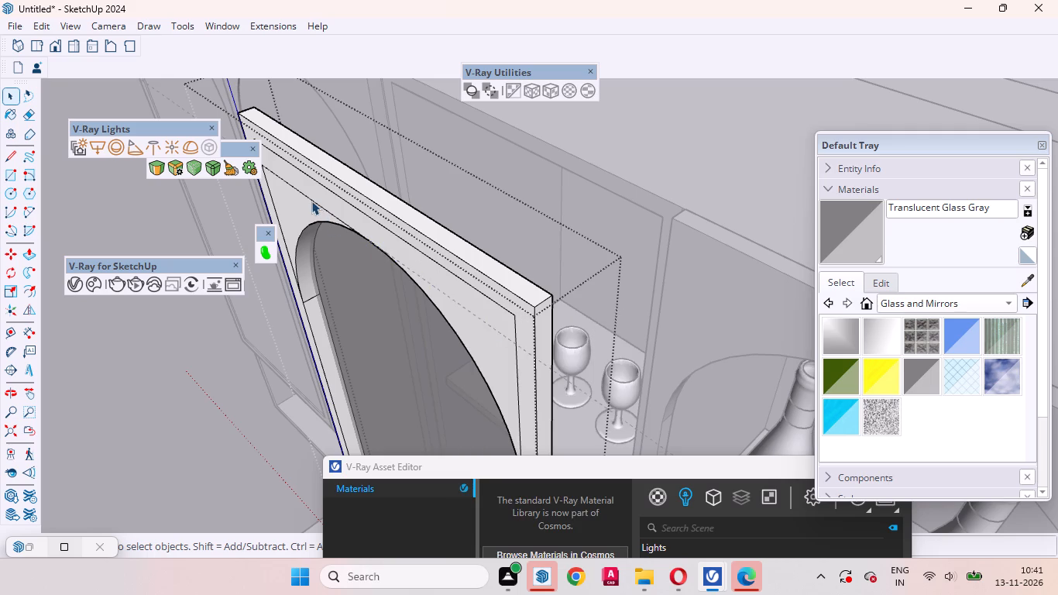
click(311, 201)
right_click(311, 199)
click(356, 227)
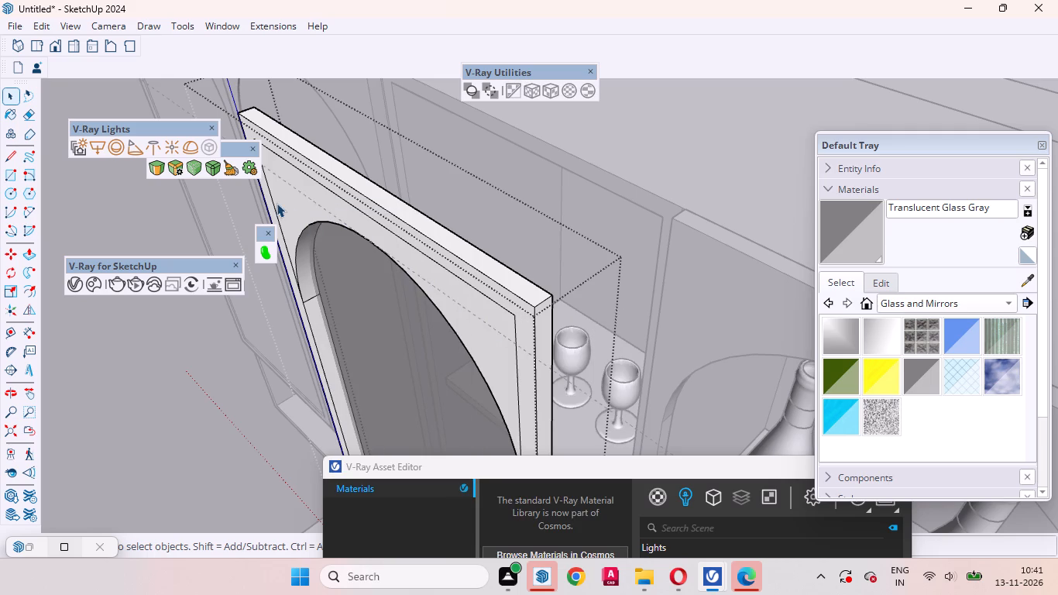
Erase the leftover inner outline's left, right and top edges around the arch and close the panel group.
click(274, 198)
right_click(274, 197)
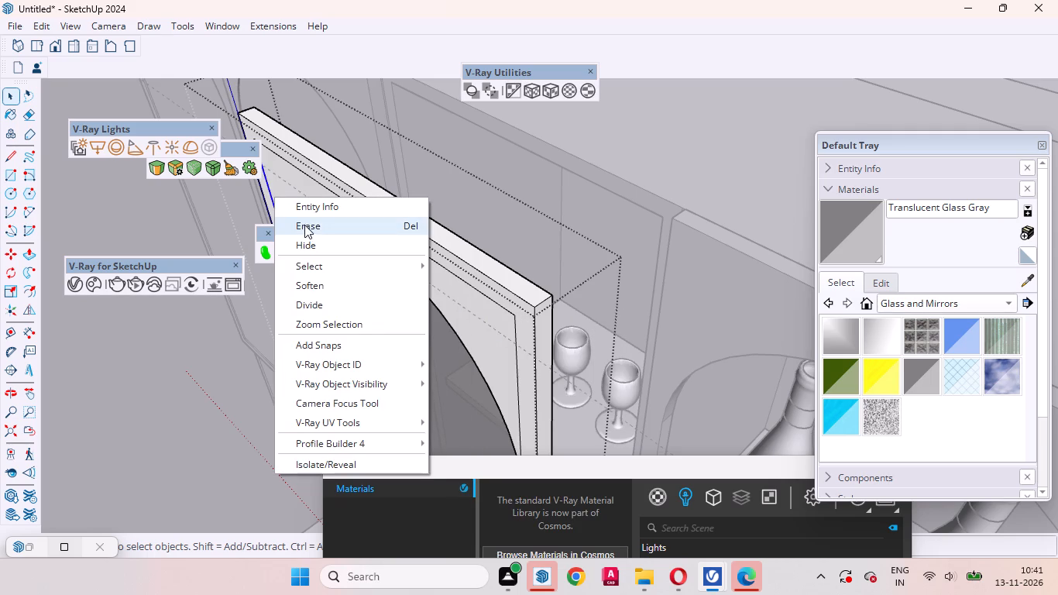
click(304, 225)
scroll(586, 250, down, 4)
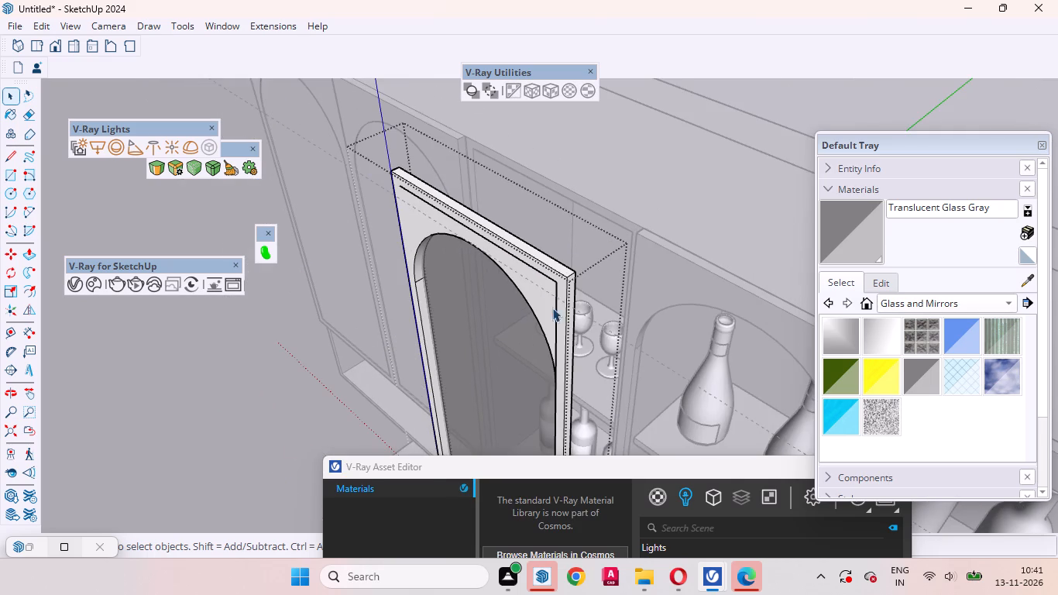
middle_drag(503, 318, 599, 237)
scroll(607, 225, up, 3)
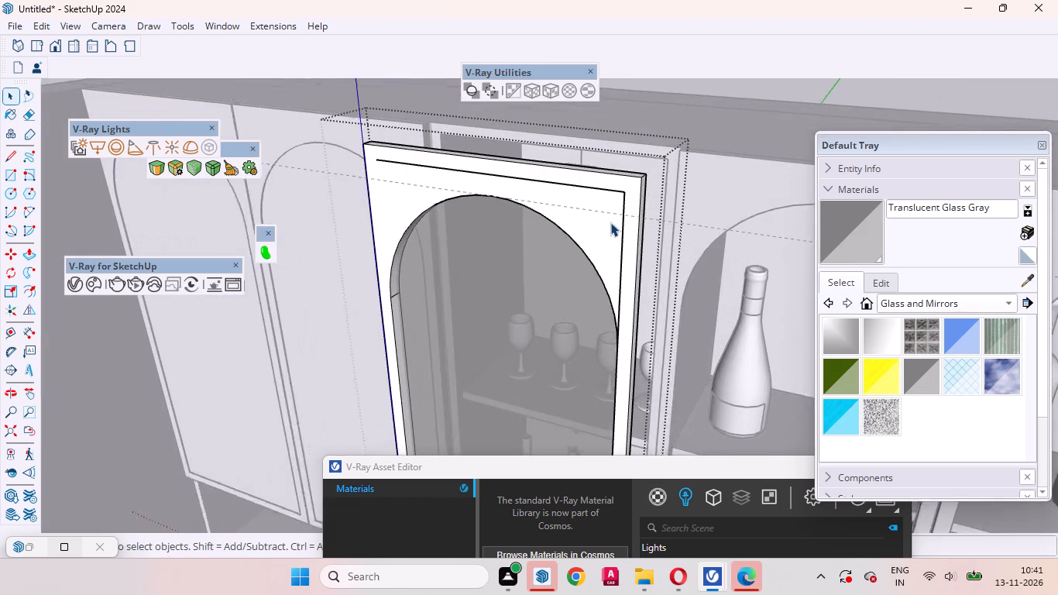
click(625, 207)
scroll(625, 206, up, 1)
right_click(625, 206)
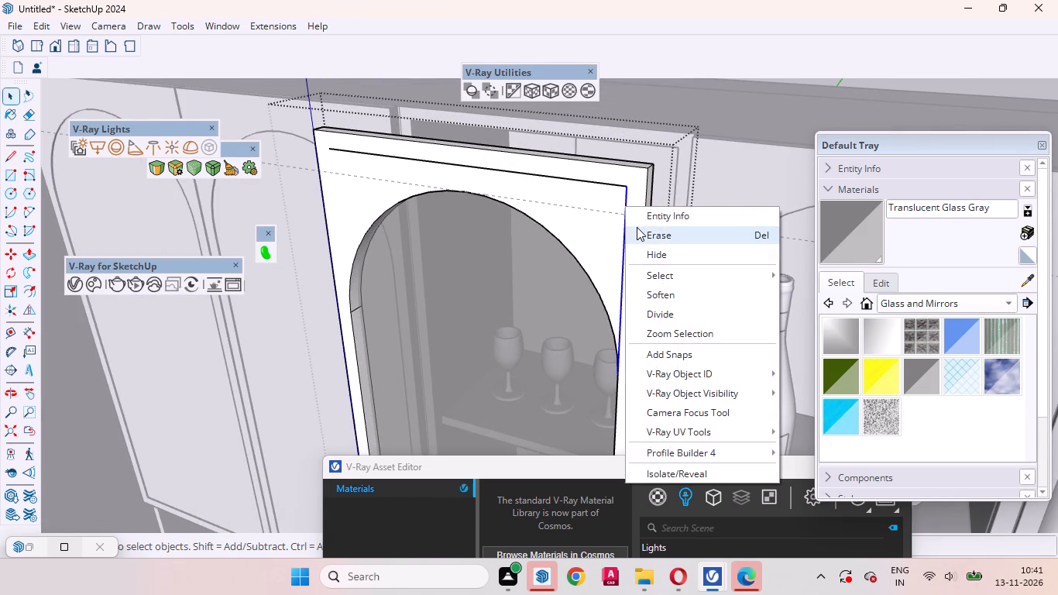
click(637, 229)
click(593, 182)
right_click(593, 182)
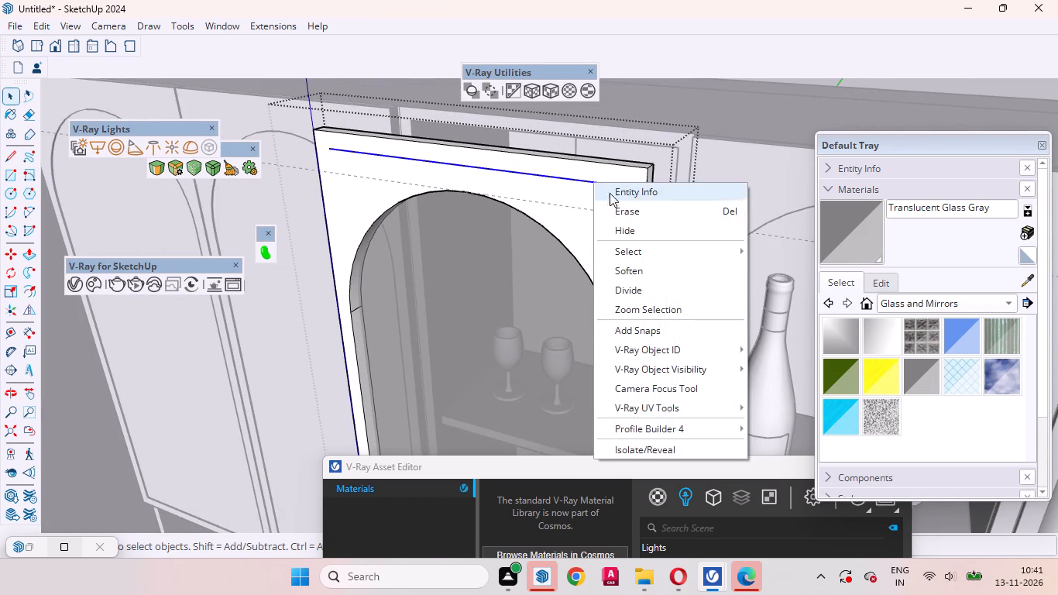
click(620, 207)
scroll(568, 225, down, 12)
click(623, 99)
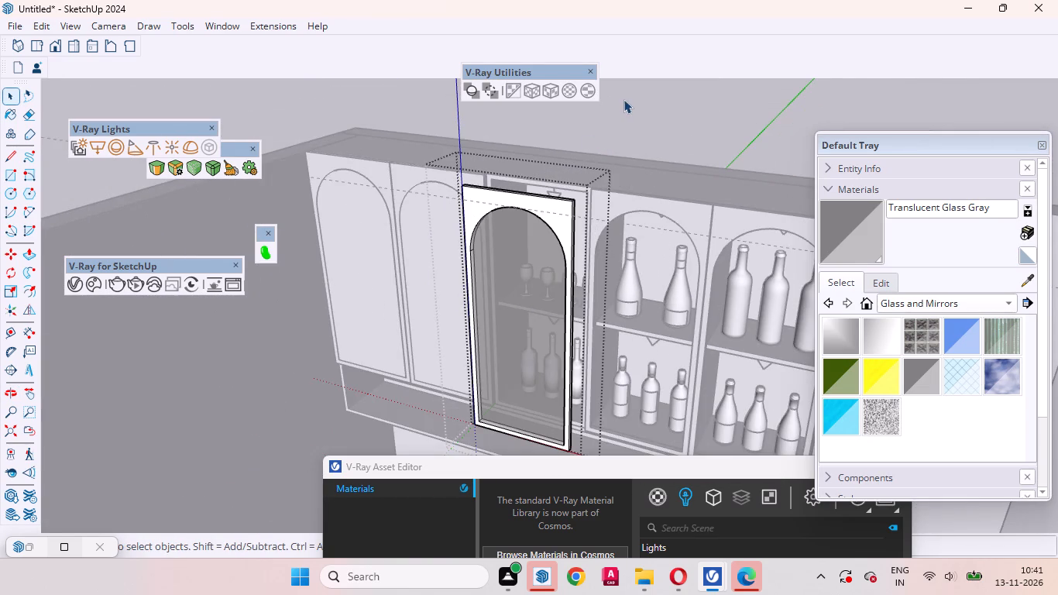
Move the arched glass panel by its back top corner onto the third compartment's front, flush with the neighbouring door.
scroll(482, 180, up, 3)
middle_drag(458, 211, 728, 322)
click(551, 283)
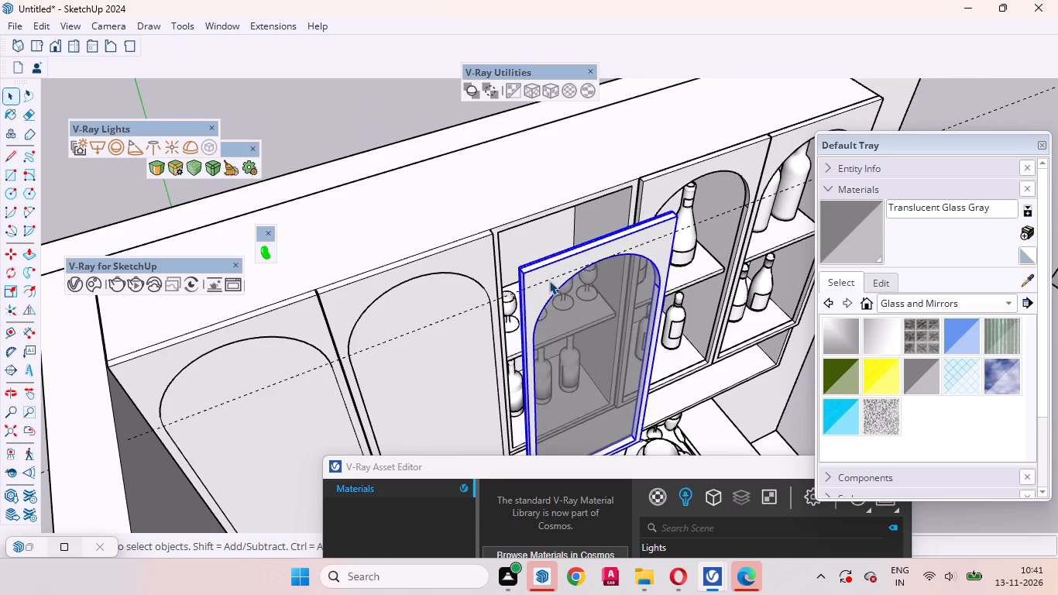
scroll(539, 277, up, 11)
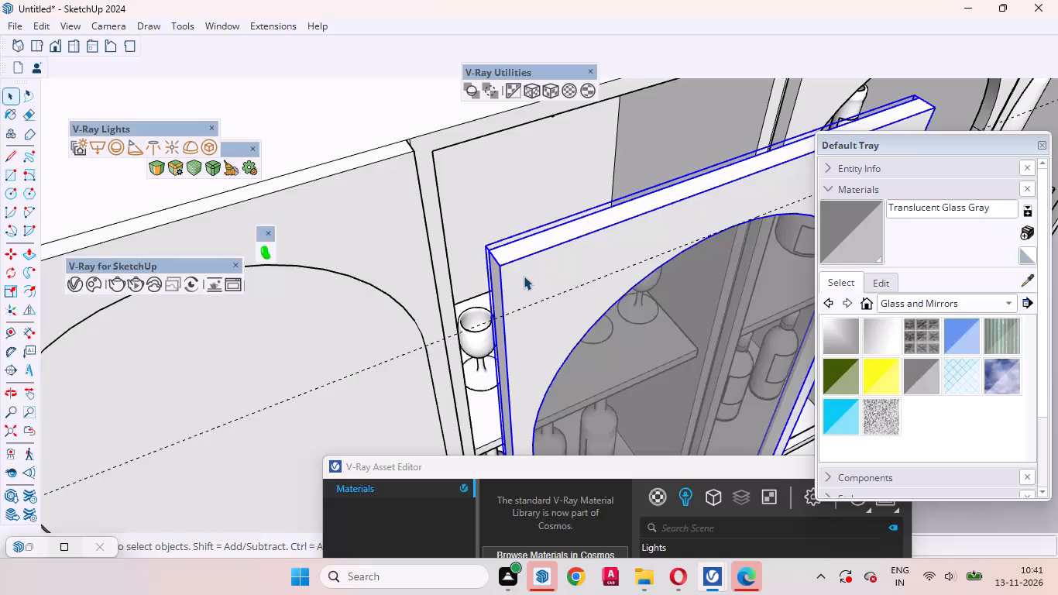
key(m)
middle_drag(481, 284, 567, 275)
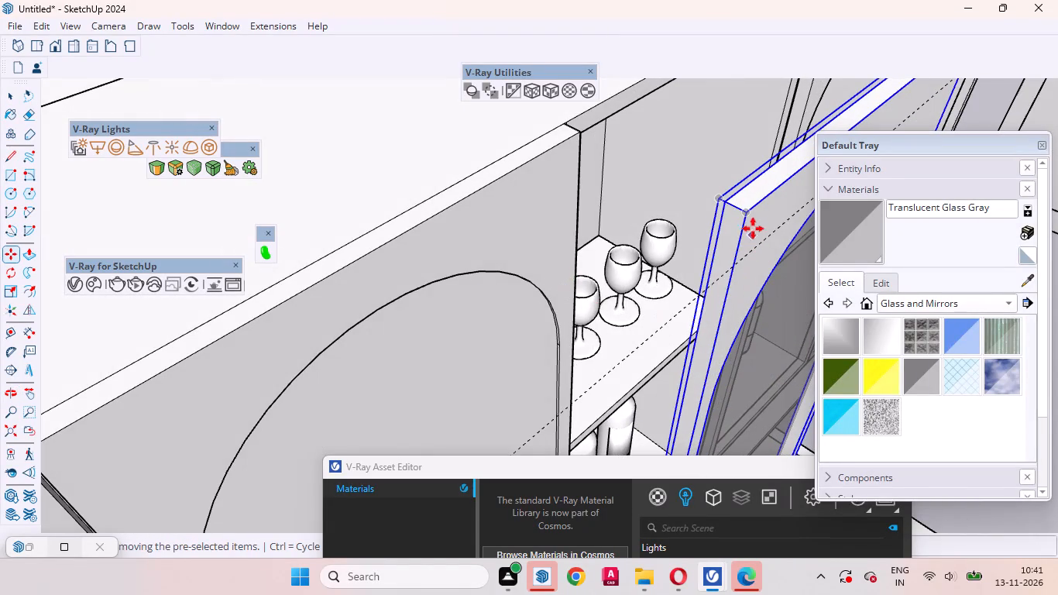
scroll(740, 210, up, 8)
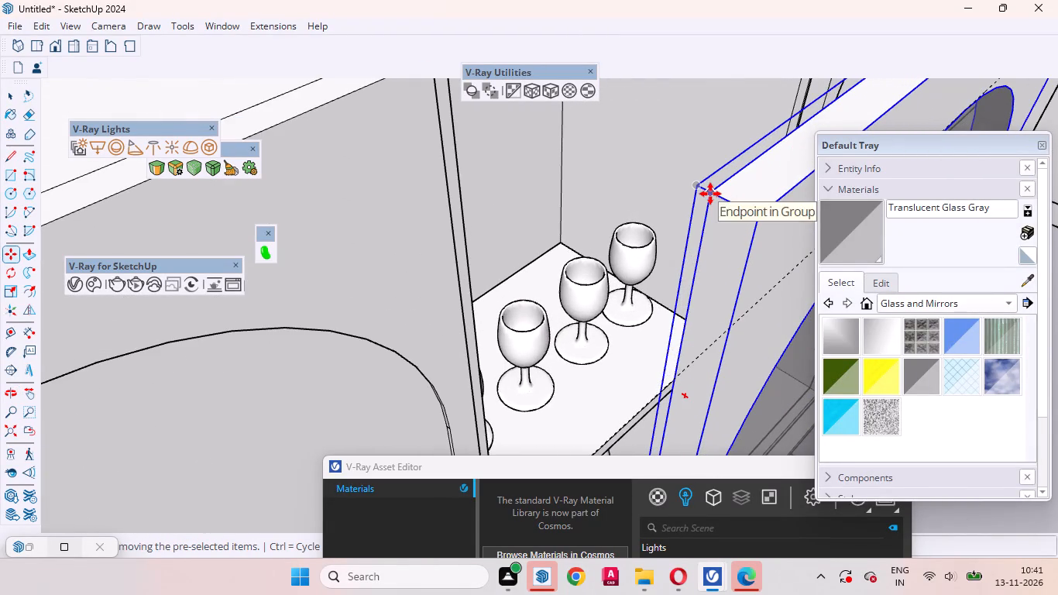
click(710, 193)
scroll(712, 216, down, 11)
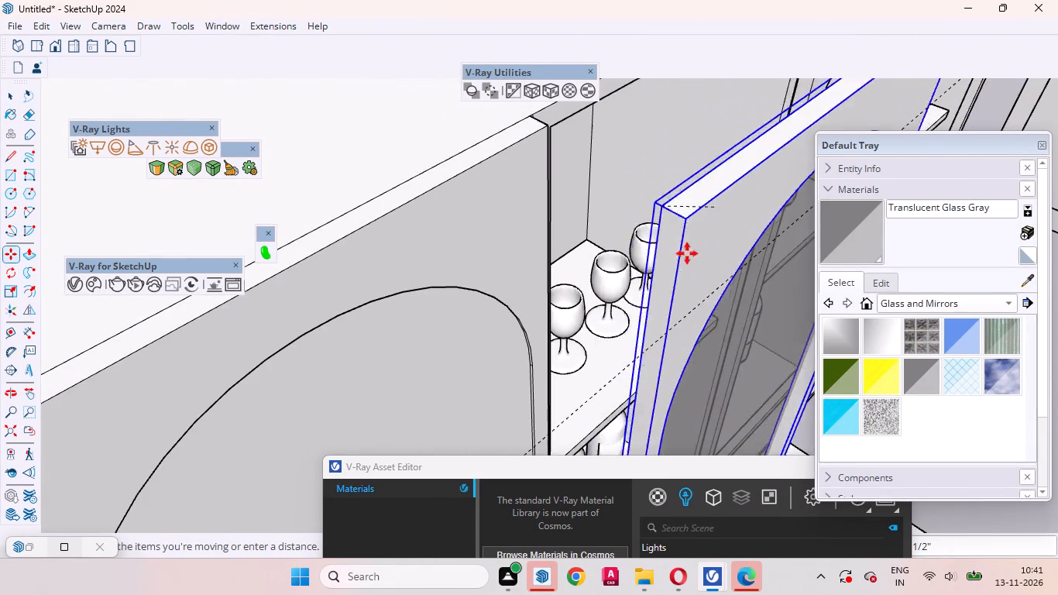
scroll(687, 253, down, 1)
scroll(619, 164, up, 14)
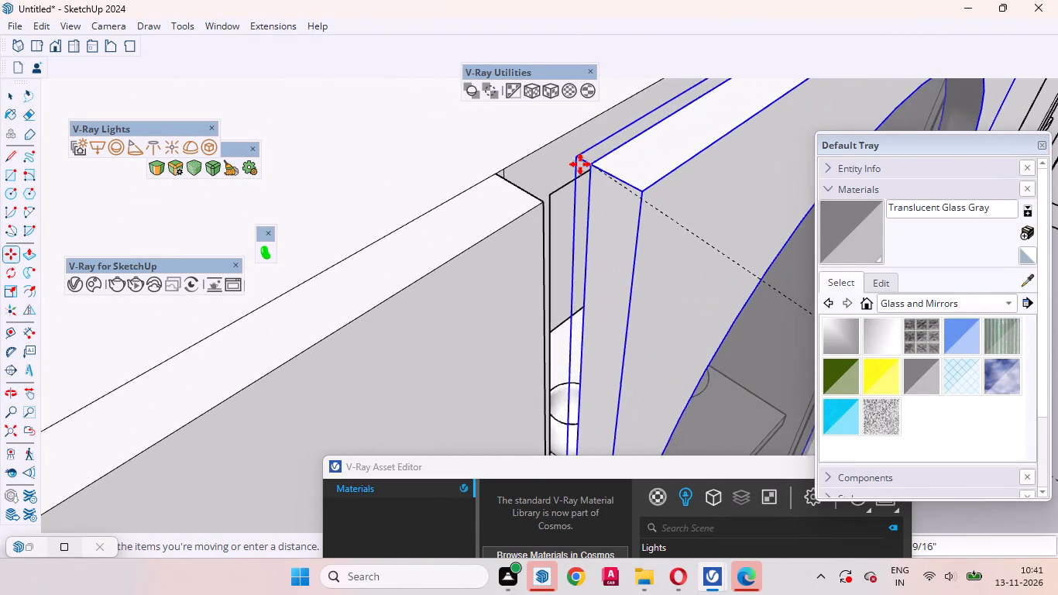
click(507, 170)
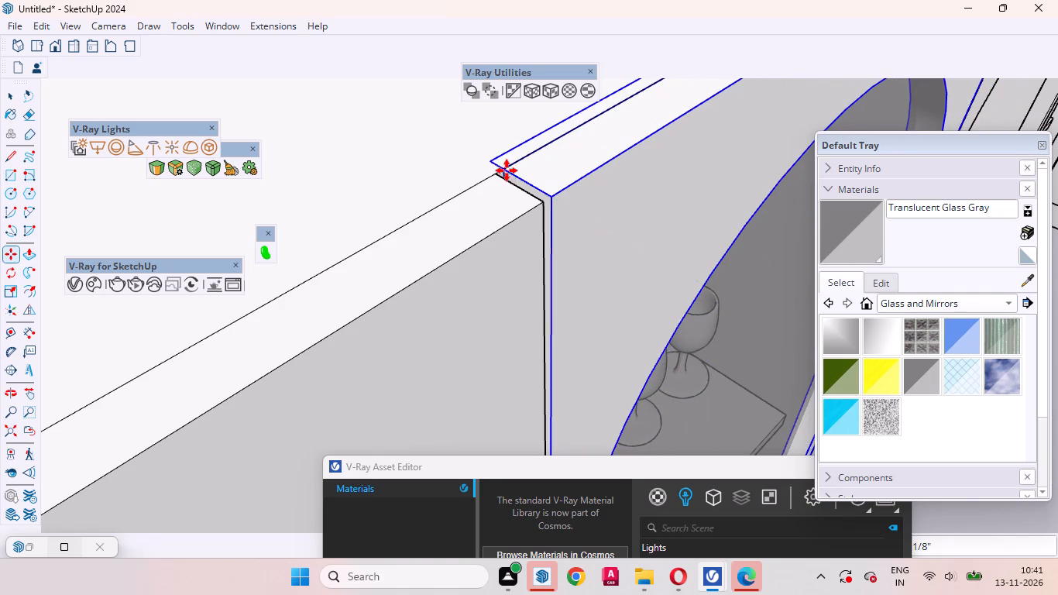
key(space)
Delete the dashed guide line running across the cabinet fronts.
scroll(575, 249, down, 17)
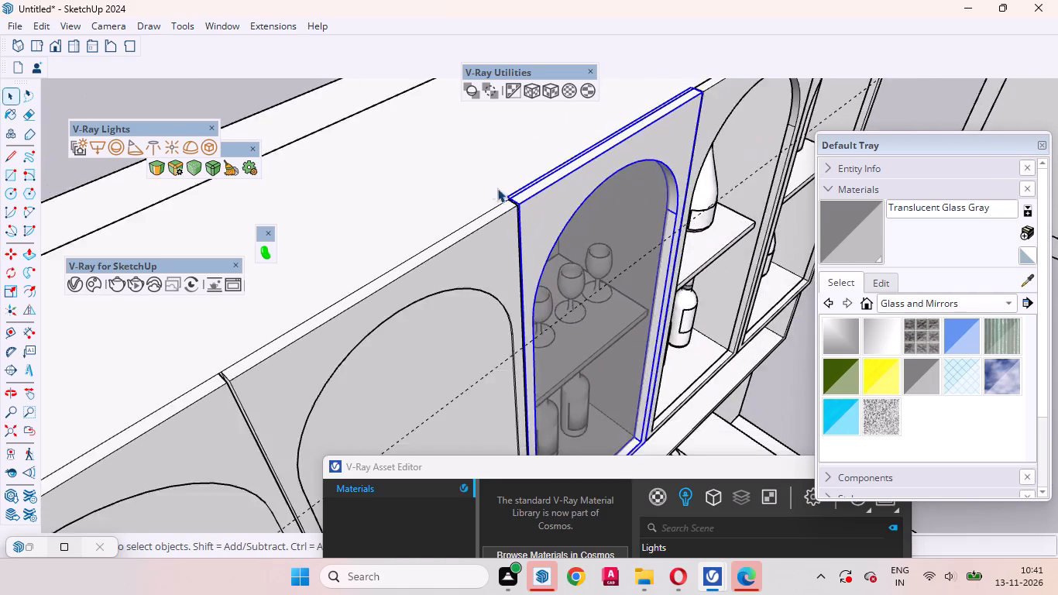
scroll(497, 188, down, 17)
drag(282, 418, 161, 327)
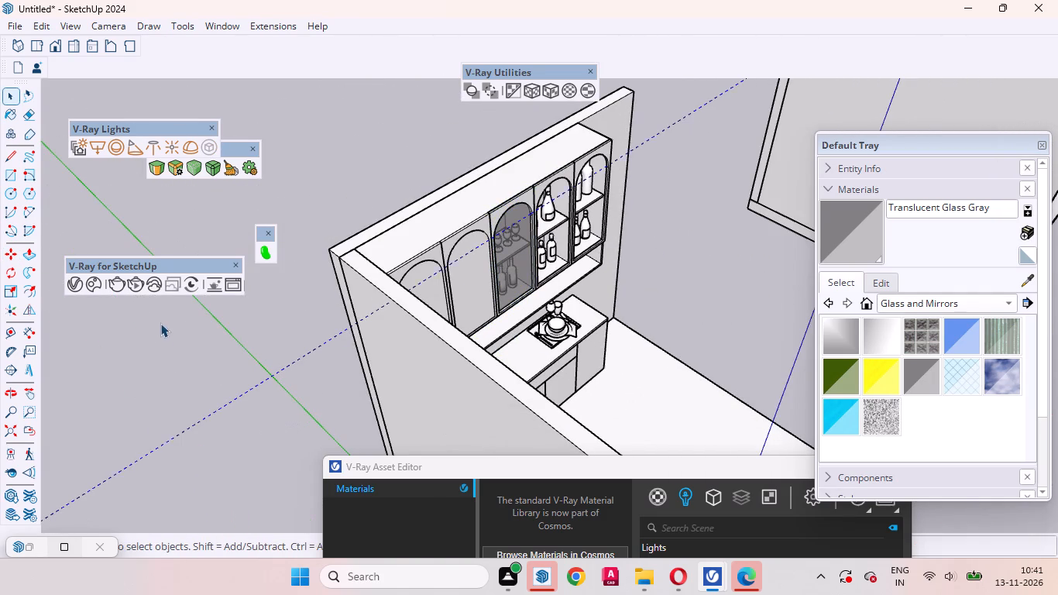
key(Delete)
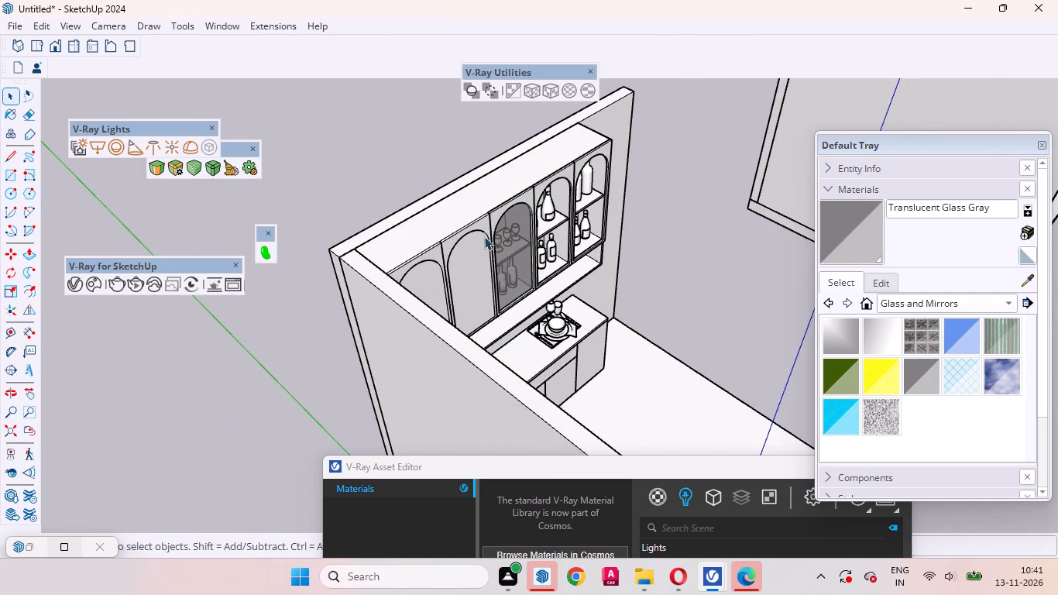
Erase the open arched frame from the front of the fourth compartment.
scroll(503, 233, up, 7)
middle_drag(558, 242, 366, 150)
scroll(447, 189, down, 2)
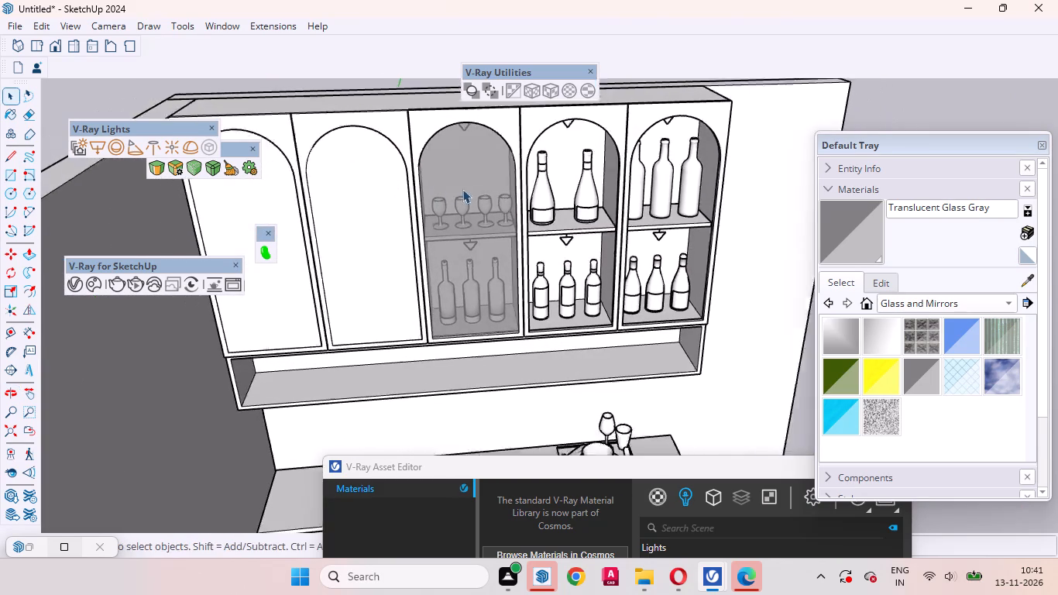
scroll(462, 189, down, 2)
middle_drag(492, 307, 505, 196)
scroll(518, 189, up, 4)
scroll(536, 167, down, 2)
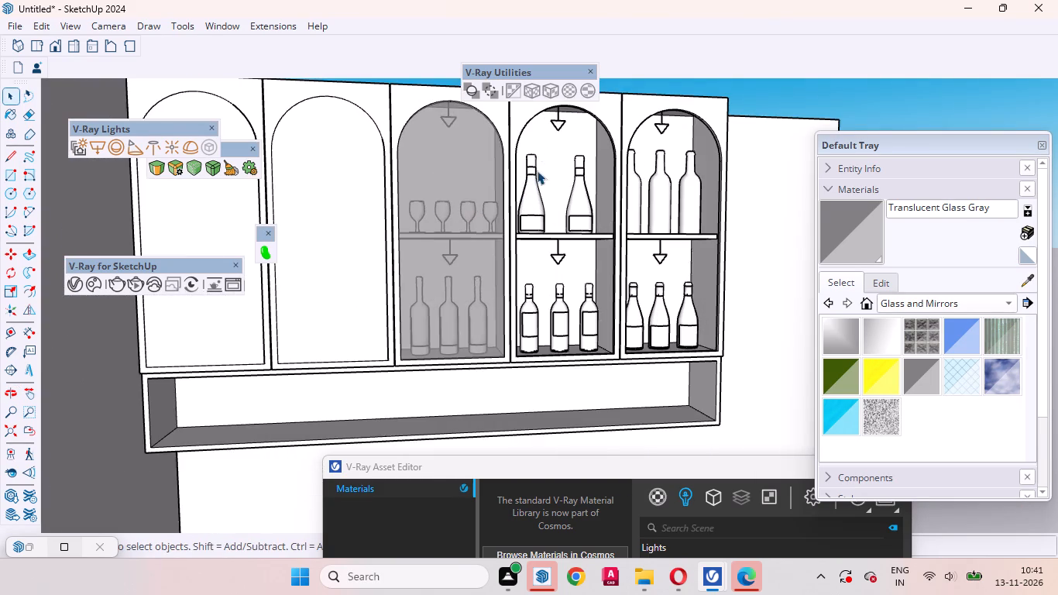
scroll(537, 170, down, 1)
middle_drag(566, 224, 394, 357)
scroll(608, 135, up, 9)
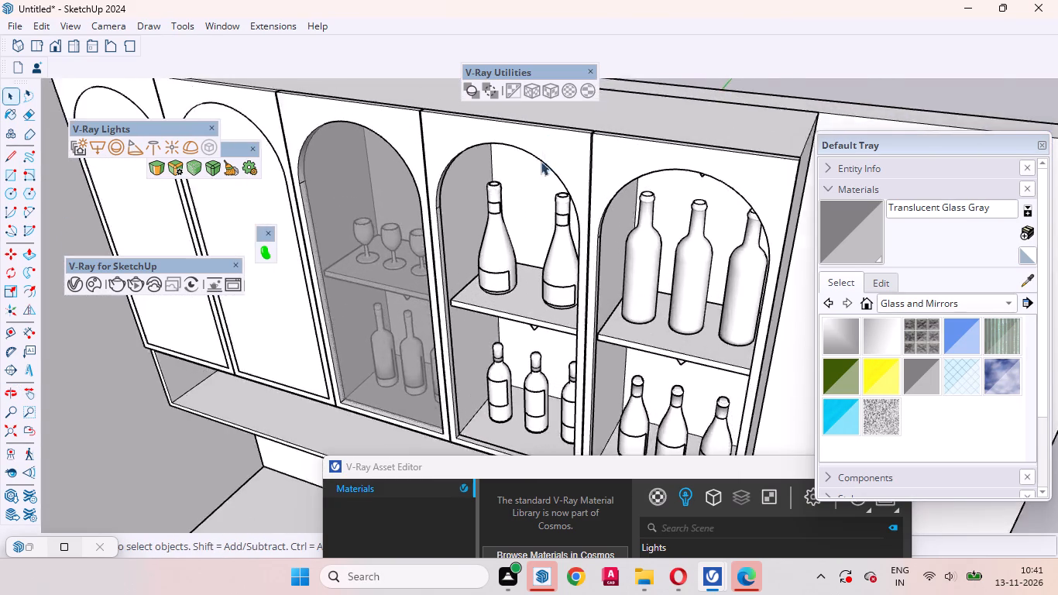
scroll(541, 161, up, 2)
click(589, 146)
scroll(589, 146, up, 1)
right_click(589, 146)
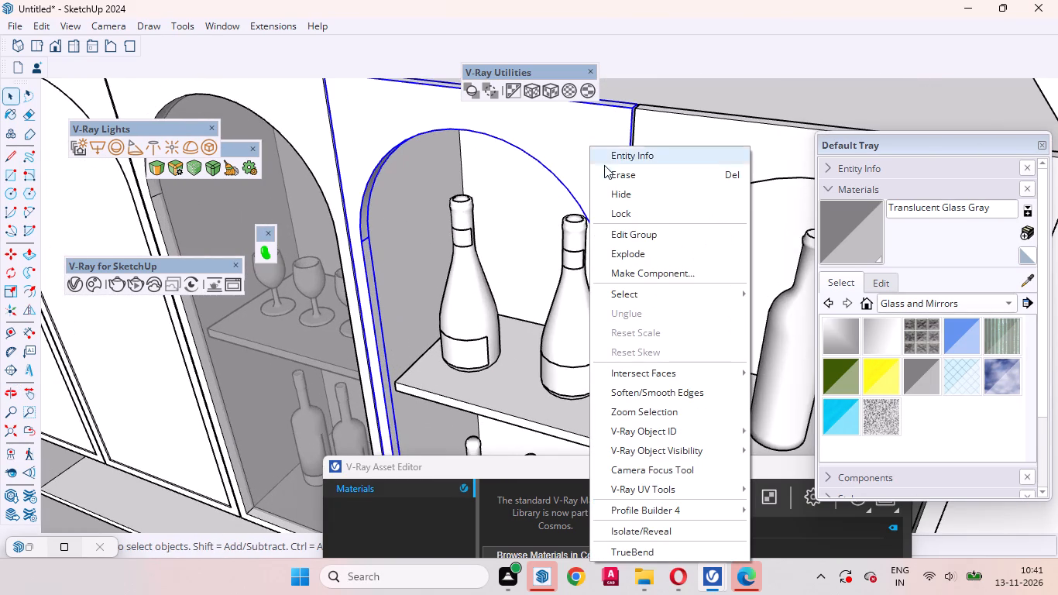
click(606, 167)
scroll(632, 219, down, 9)
scroll(549, 244, down, 4)
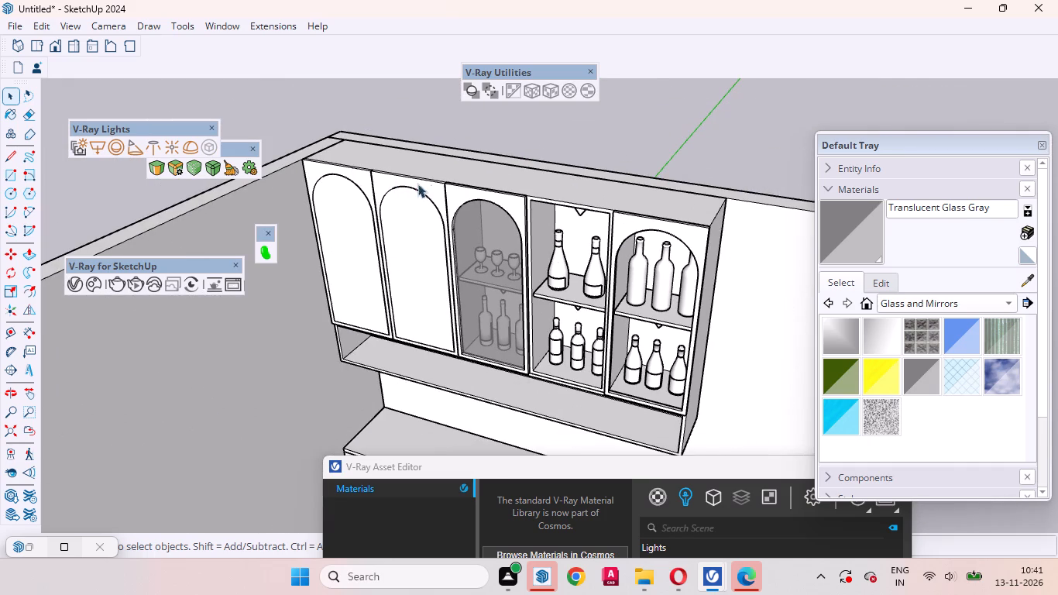
Copy the arched grey-glass panel from the third compartment onto the fourth compartment's front, snapping its back top corner beside the third panel.
click(453, 193)
scroll(451, 192, up, 6)
middle_drag(452, 205, 620, 378)
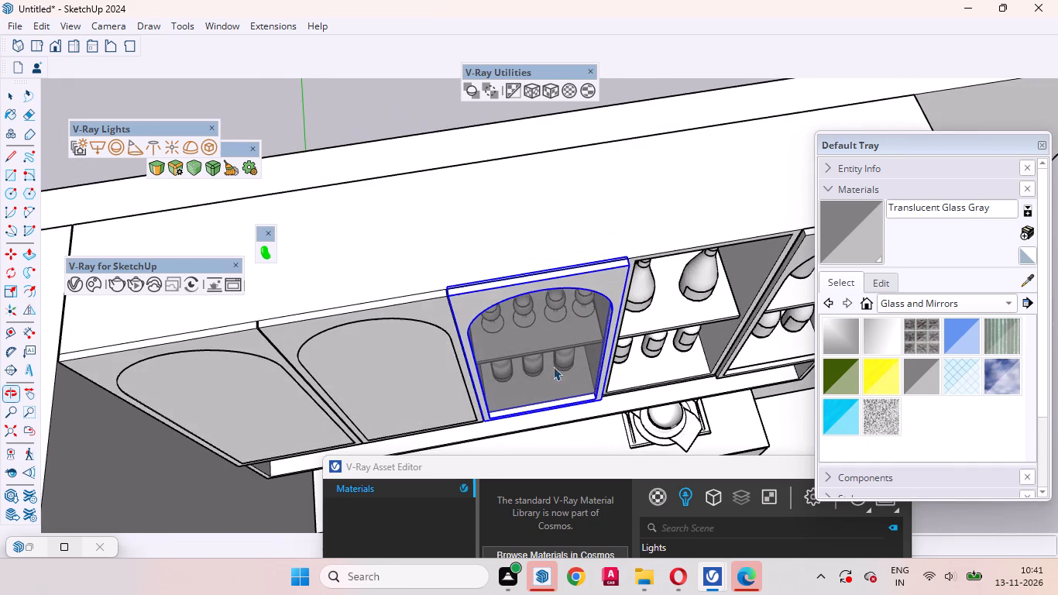
key(m)
scroll(431, 277, up, 7)
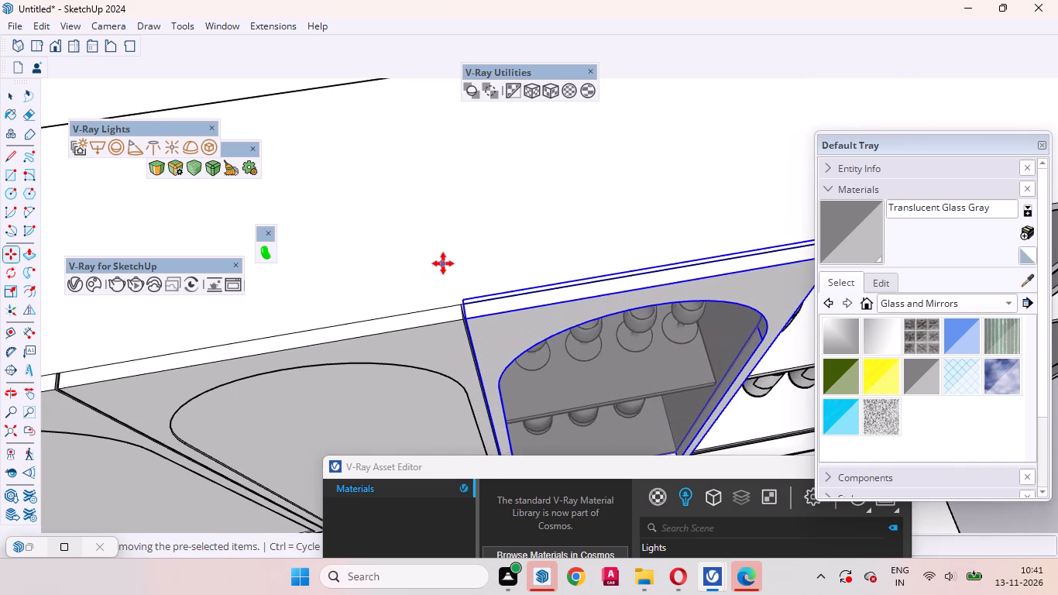
scroll(452, 290, up, 13)
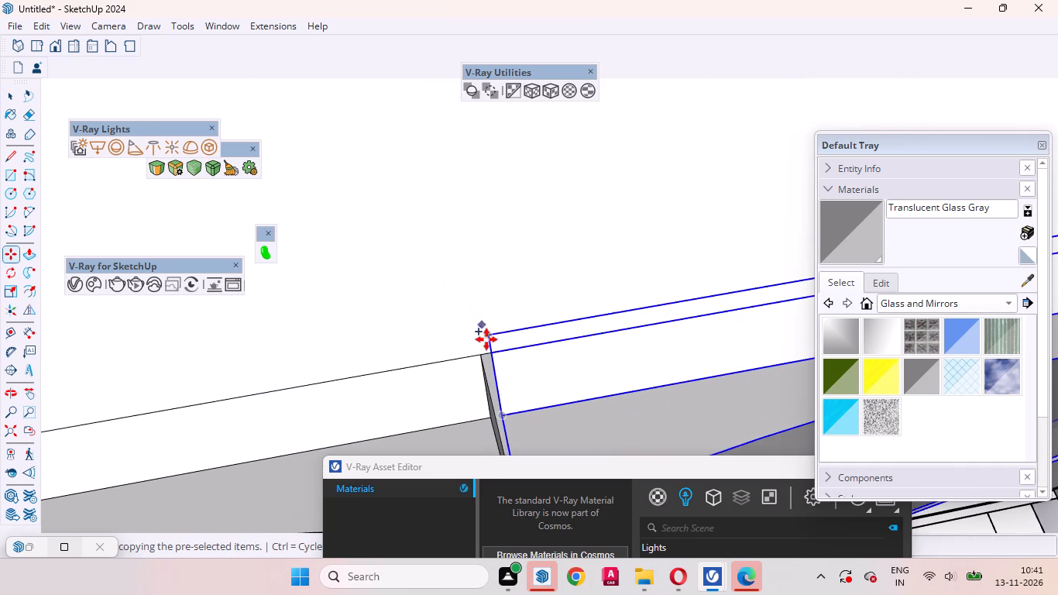
click(491, 354)
scroll(438, 335, down, 2)
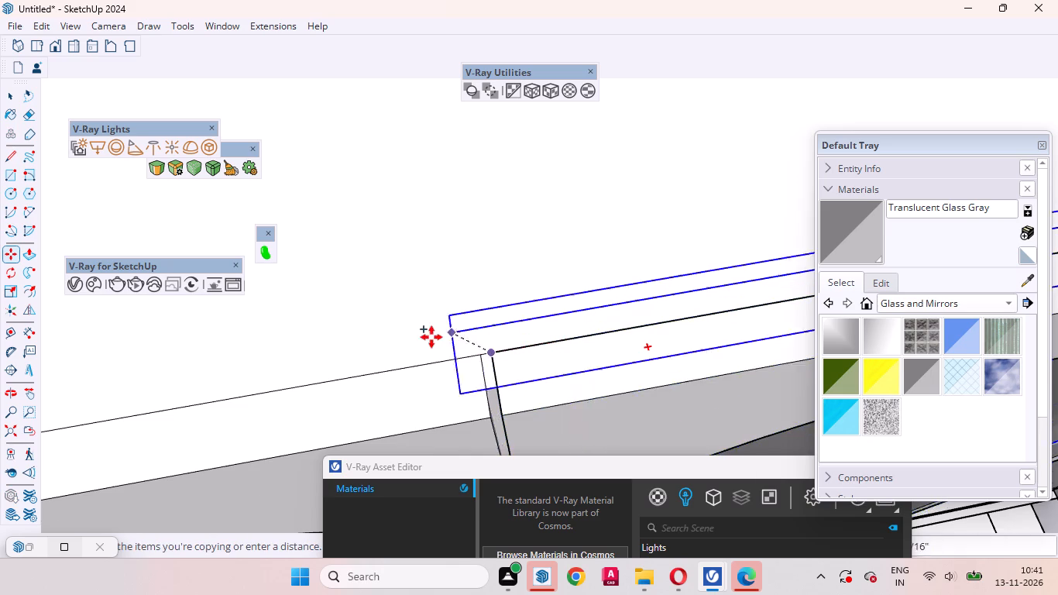
scroll(431, 337, down, 20)
scroll(612, 294, up, 6)
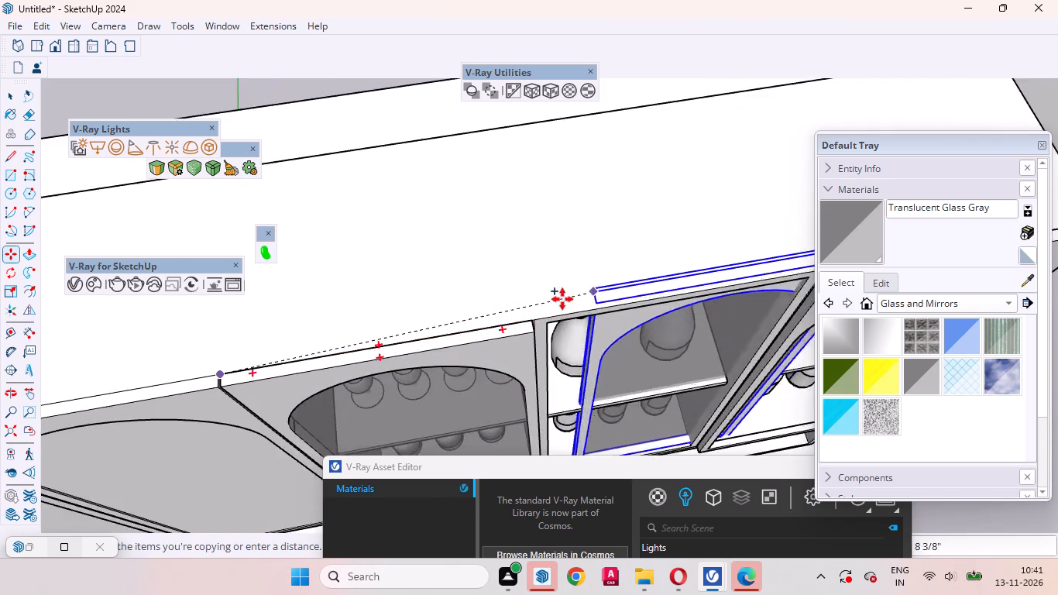
scroll(562, 299, up, 14)
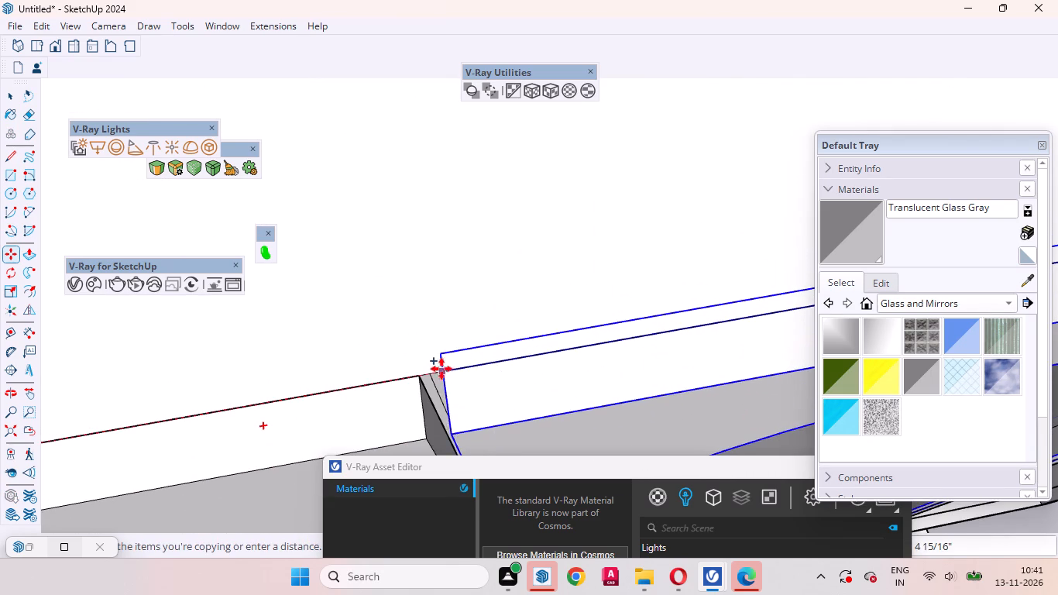
click(432, 373)
scroll(413, 242, down, 18)
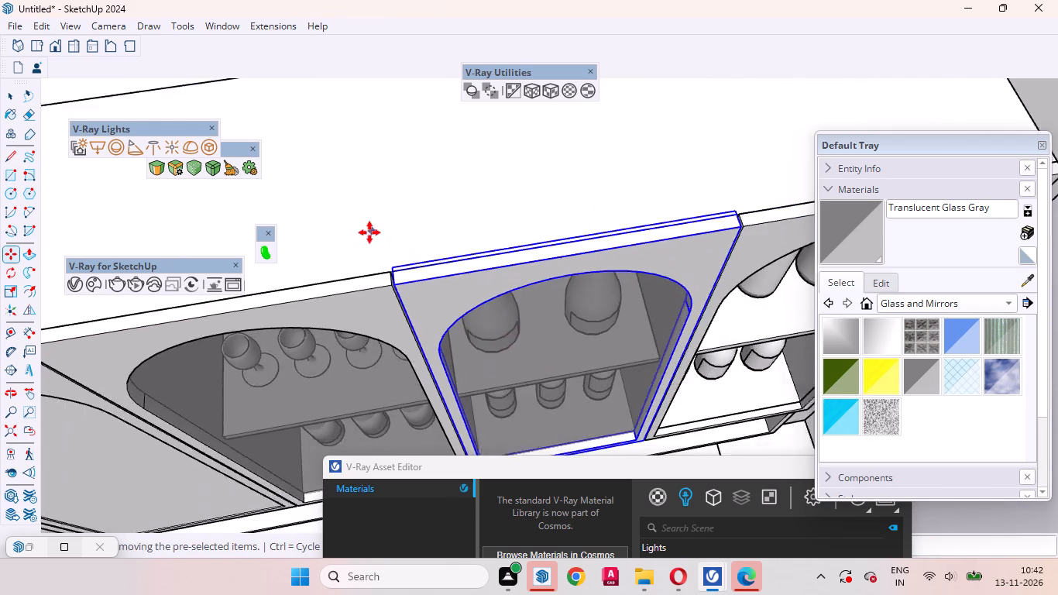
scroll(369, 232, down, 5)
key(space)
Erase the open arched frame from the front of the fifth compartment.
scroll(614, 200, up, 15)
middle_drag(584, 265, 461, 256)
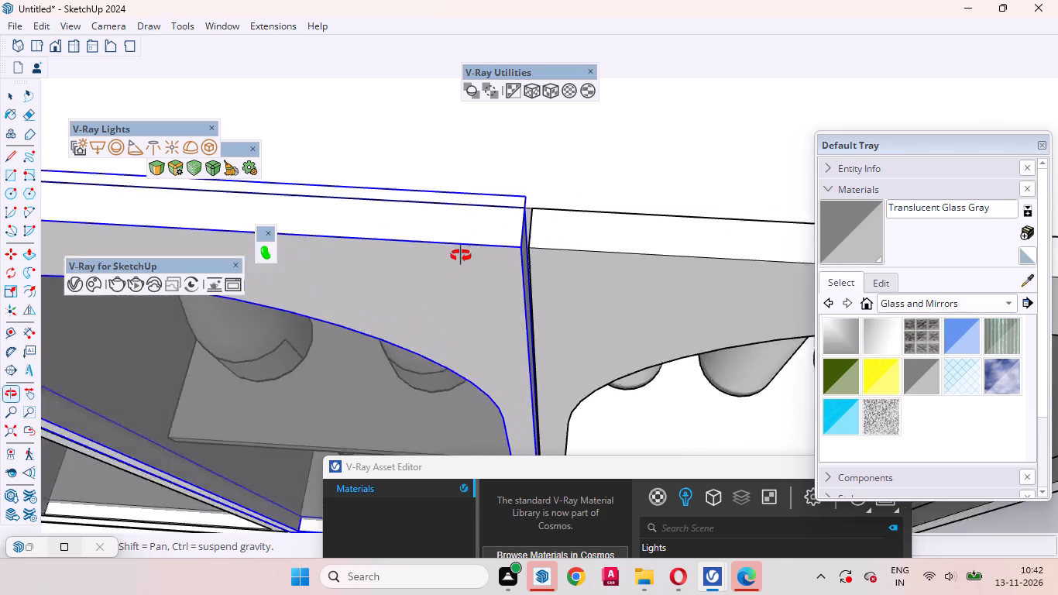
middle_drag(461, 256, 459, 250)
scroll(583, 239, up, 3)
scroll(589, 221, down, 9)
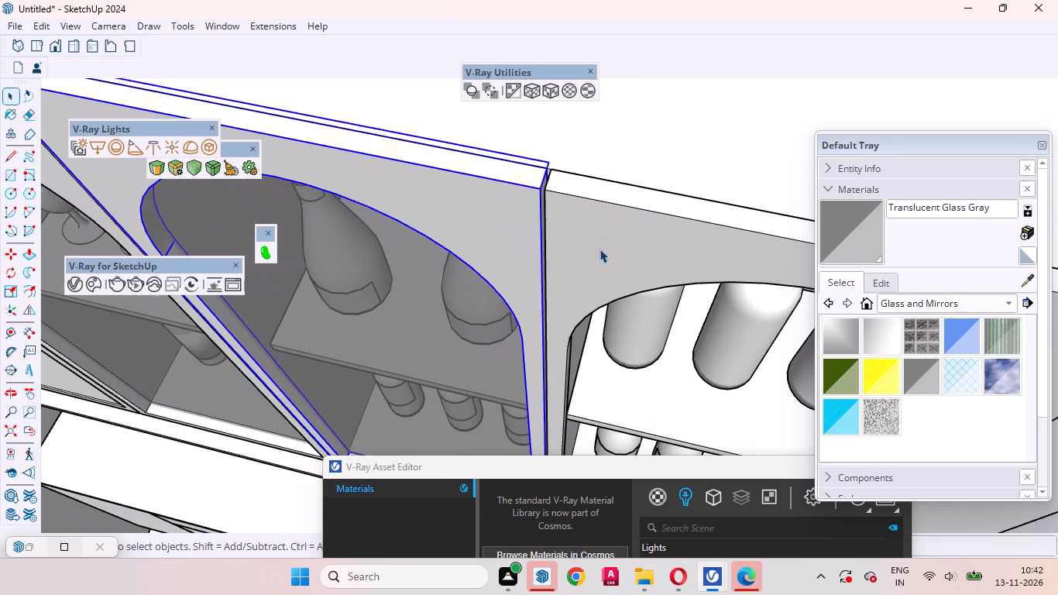
click(600, 245)
right_click(601, 245)
click(661, 23)
Copy the fourth compartment's arched glass panel onto the fifth compartment's front, placing its back top corner beside the fourth panel.
scroll(649, 285, down, 4)
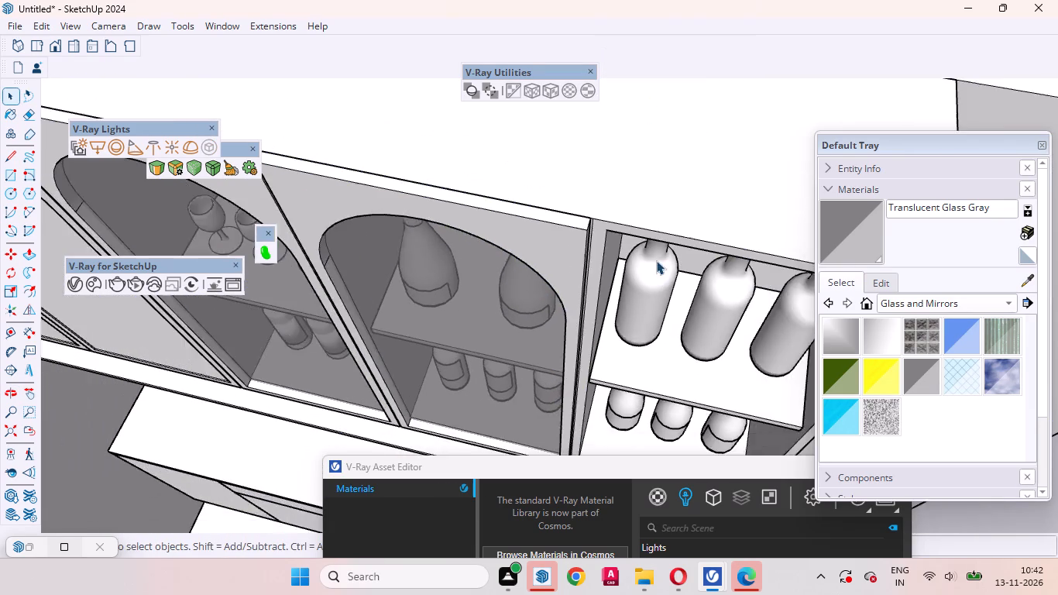
scroll(656, 260, down, 13)
click(541, 253)
scroll(541, 251, up, 5)
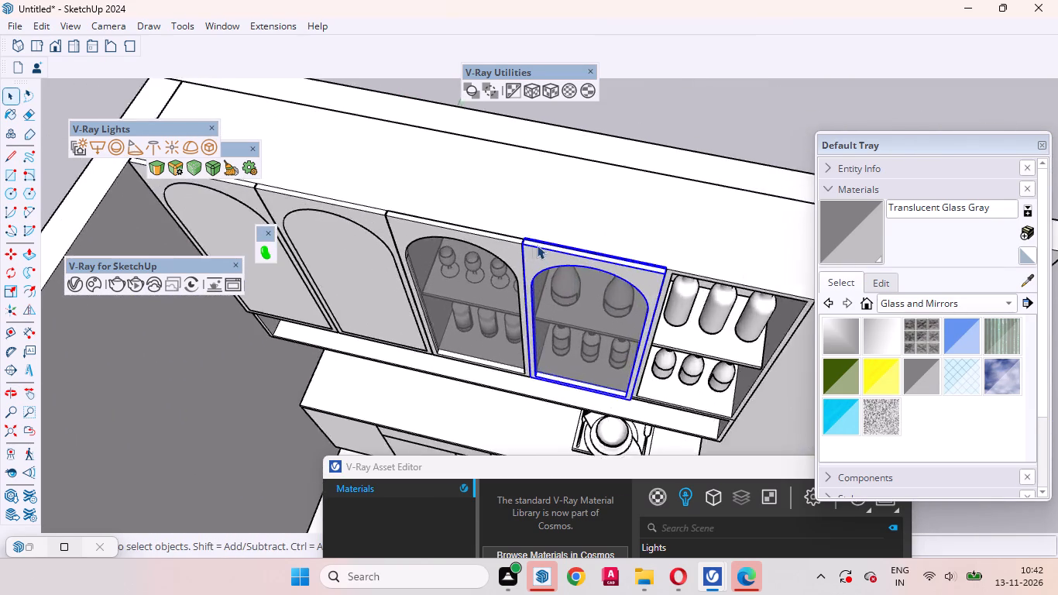
scroll(537, 245, up, 17)
key(m)
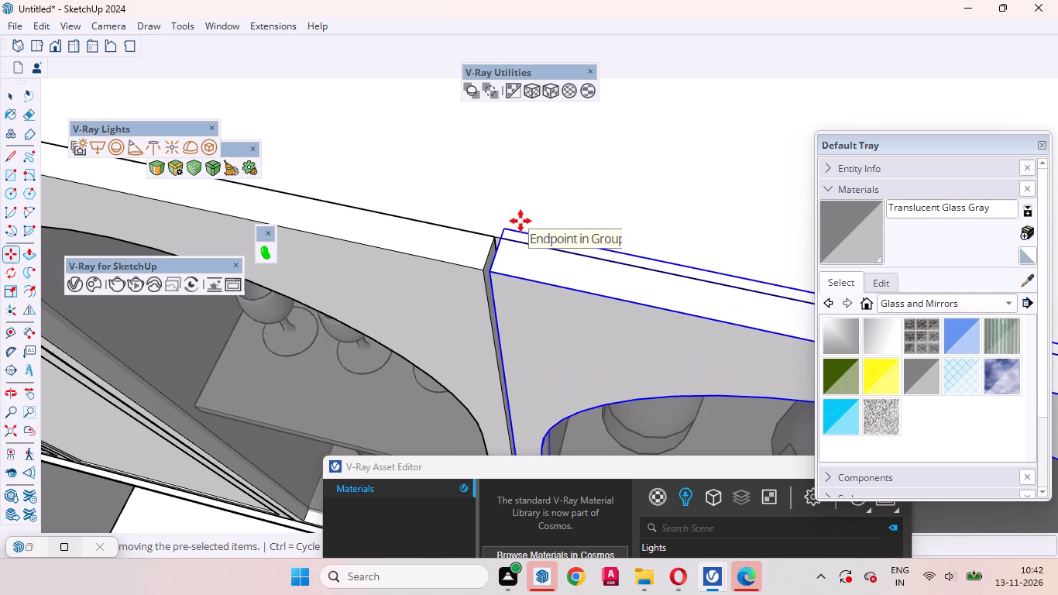
scroll(520, 221, up, 6)
click(484, 247)
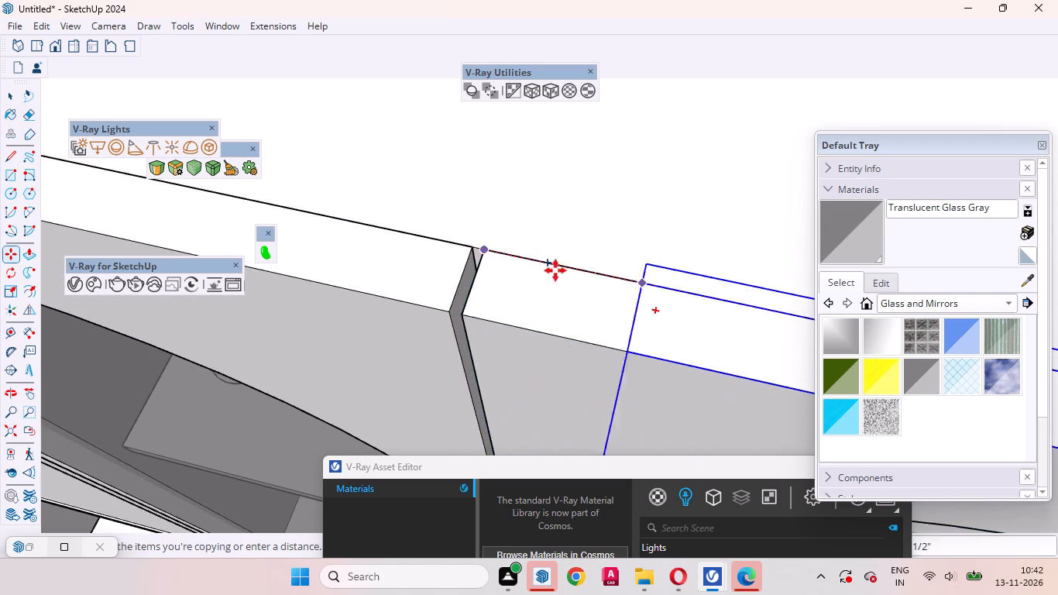
scroll(534, 274, down, 20)
scroll(534, 274, down, 9)
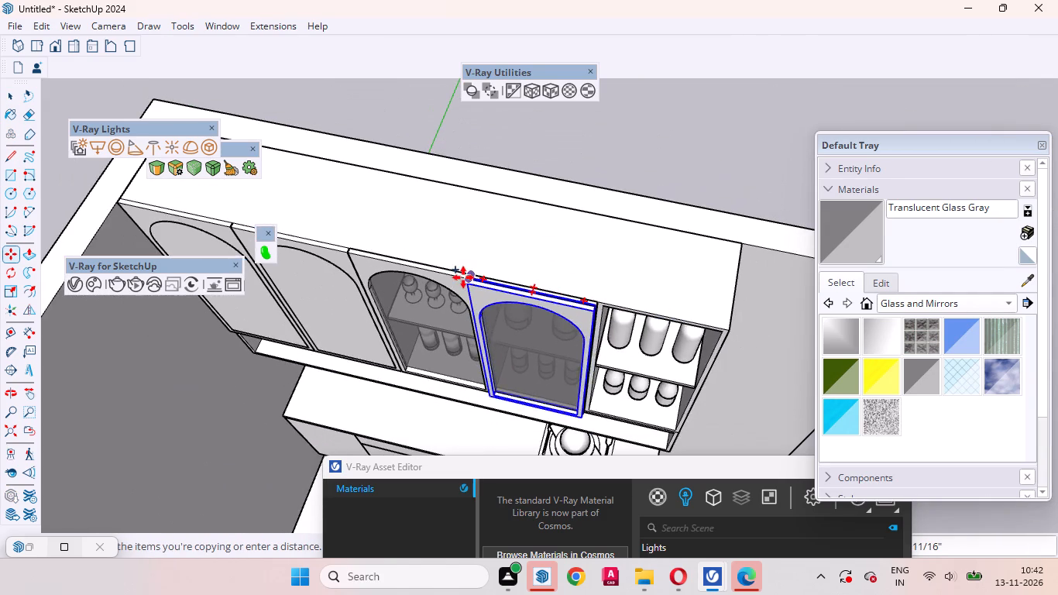
scroll(615, 294, up, 20)
scroll(615, 294, up, 1)
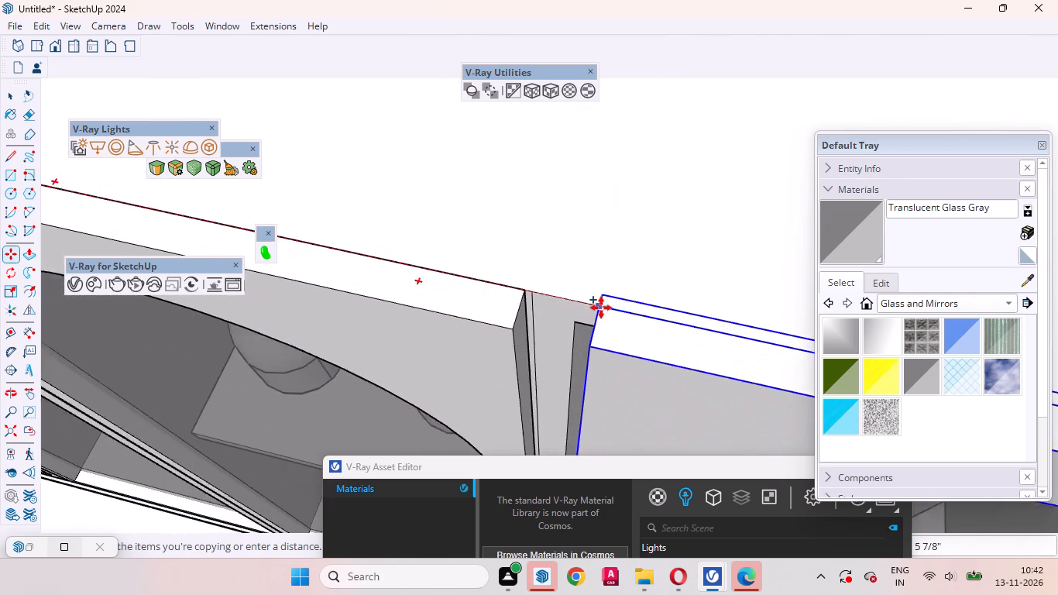
scroll(601, 308, up, 4)
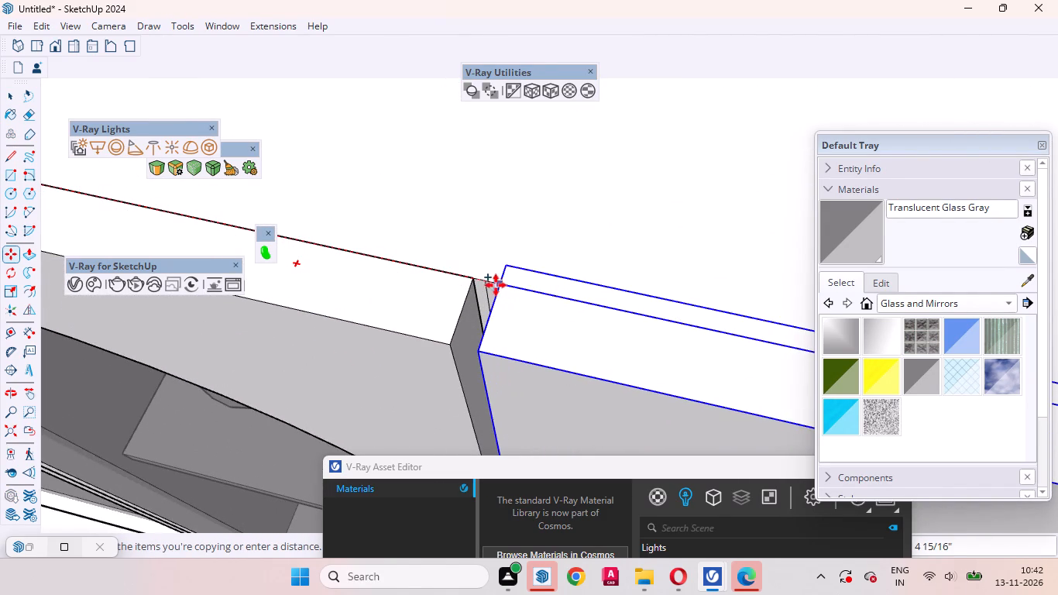
click(489, 285)
key(space)
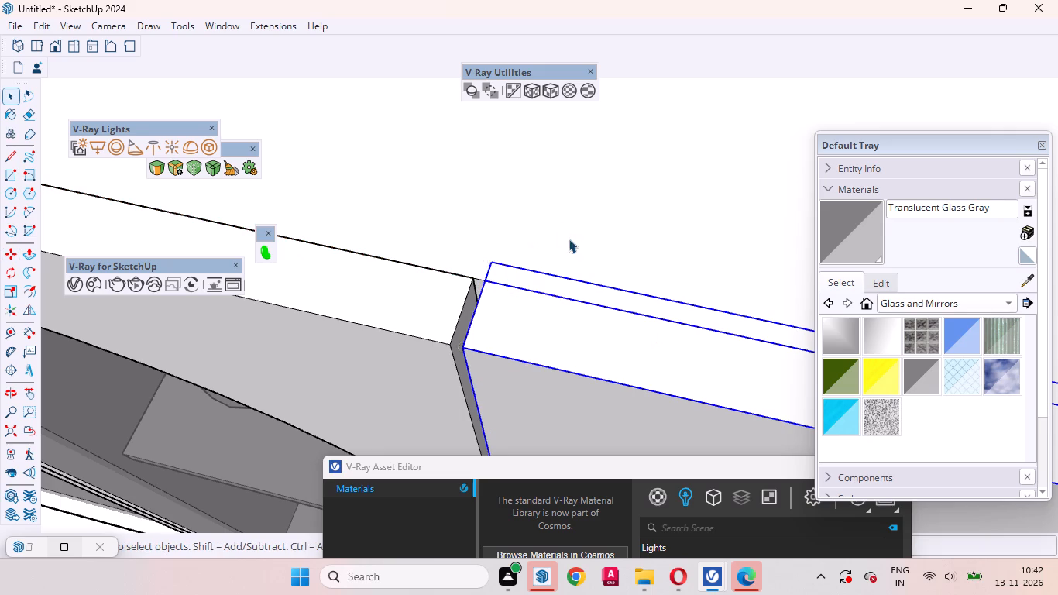
Examine how the fifth glass panel meets the cabinet's end, and review the whole crockery unit from the front.
scroll(569, 238, down, 20)
scroll(569, 238, down, 4)
scroll(667, 283, up, 2)
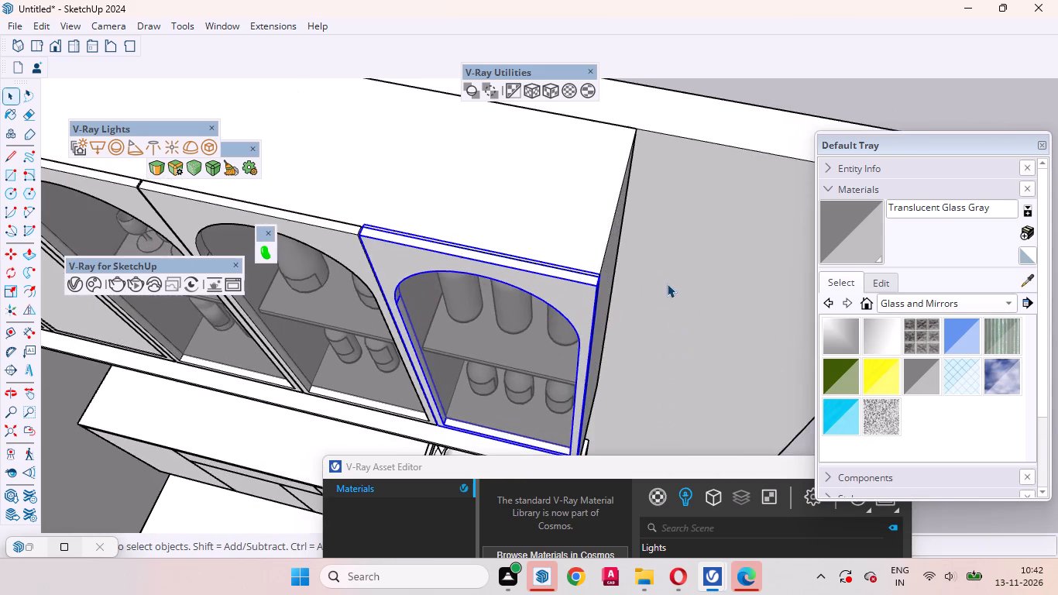
middle_drag(646, 318, 493, 240)
scroll(494, 184, up, 8)
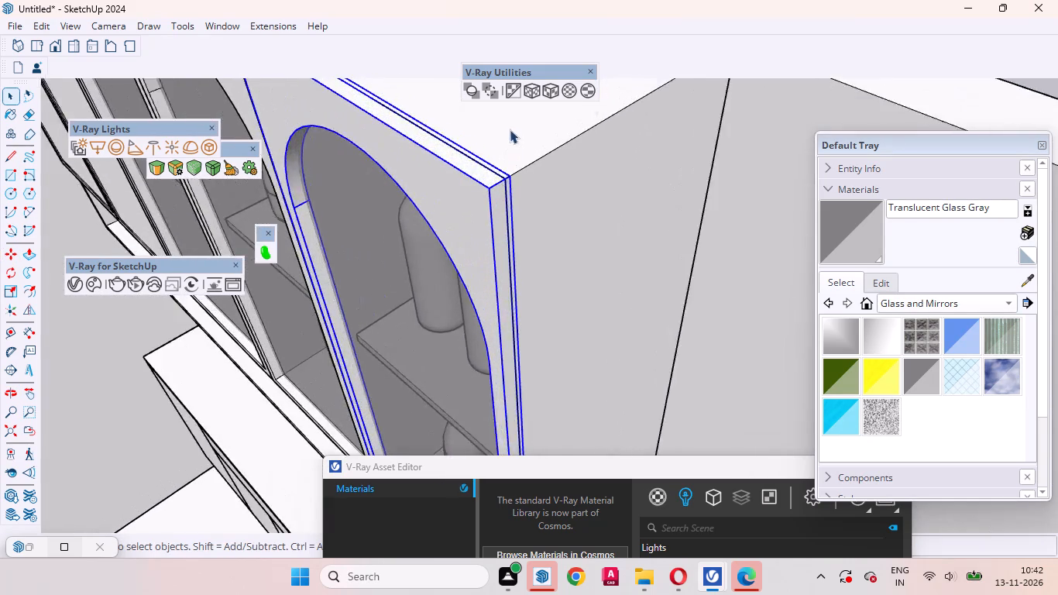
scroll(510, 129, up, 15)
scroll(556, 246, down, 15)
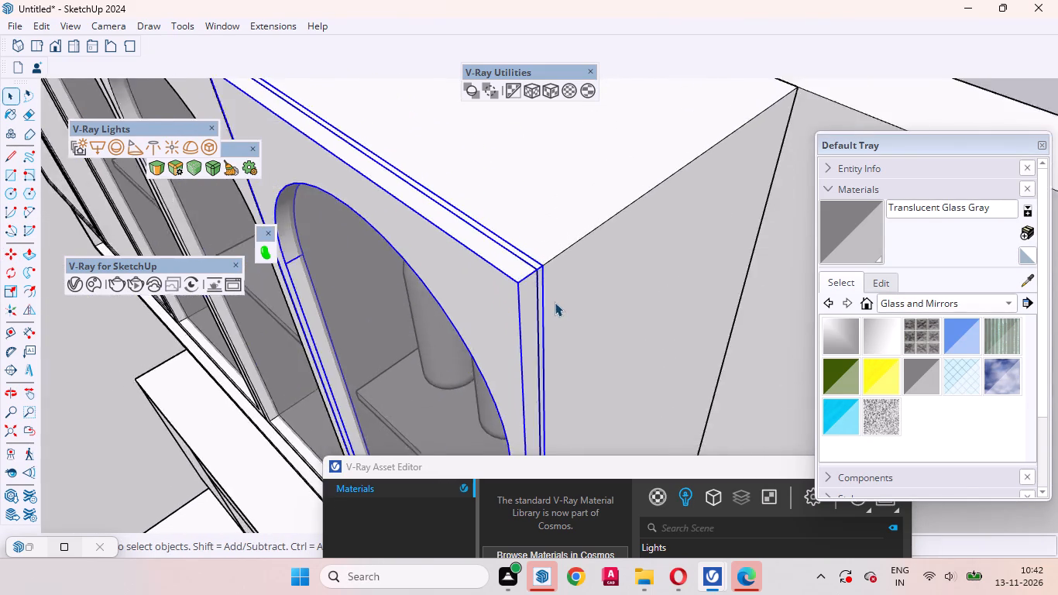
scroll(555, 302, down, 11)
click(751, 156)
middle_drag(517, 263, 712, 142)
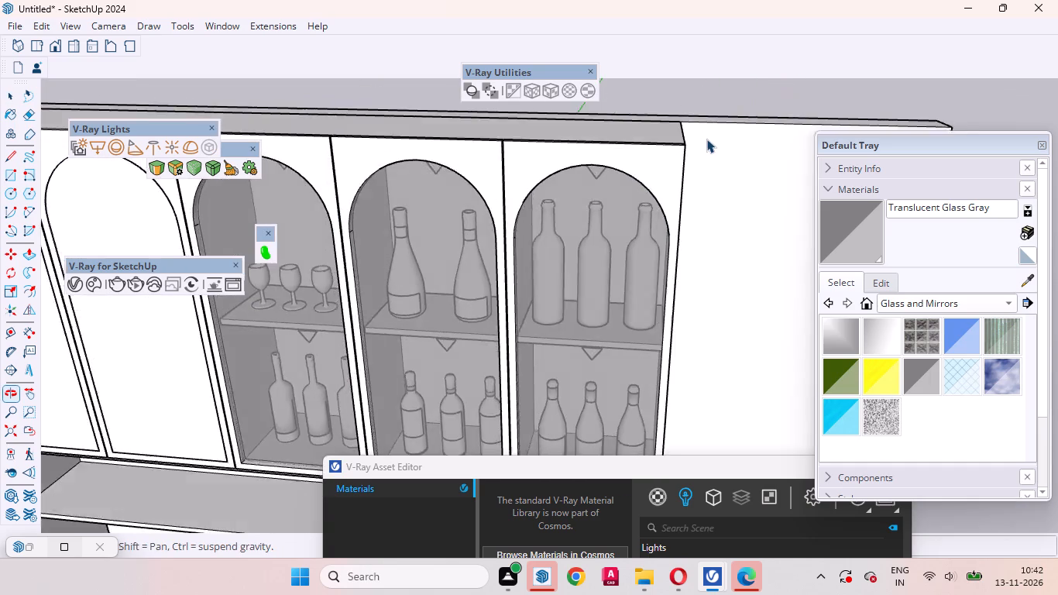
scroll(702, 140, down, 13)
middle_drag(634, 272, 634, 198)
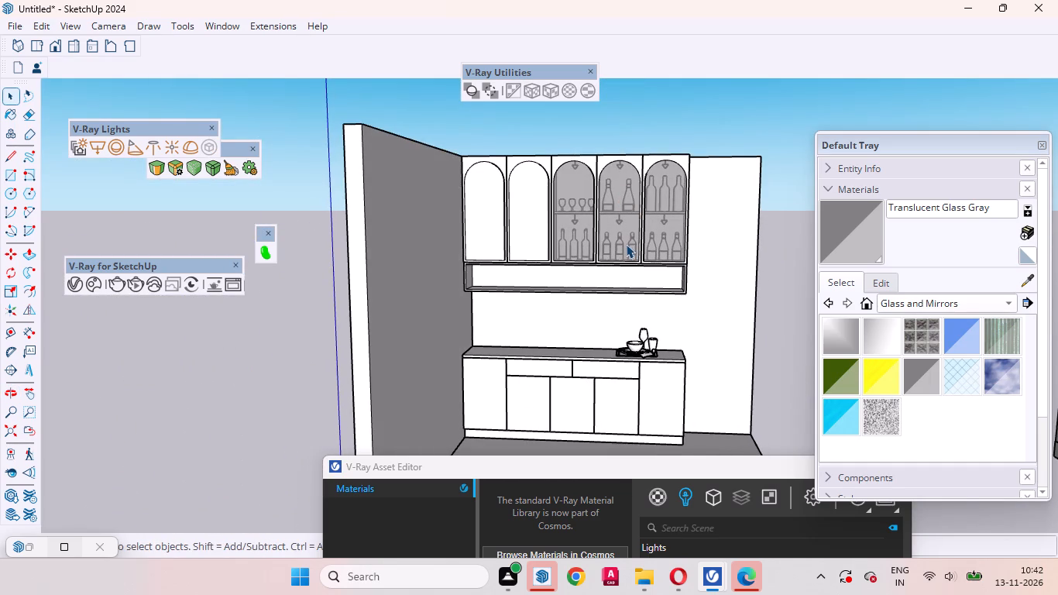
scroll(617, 263, up, 3)
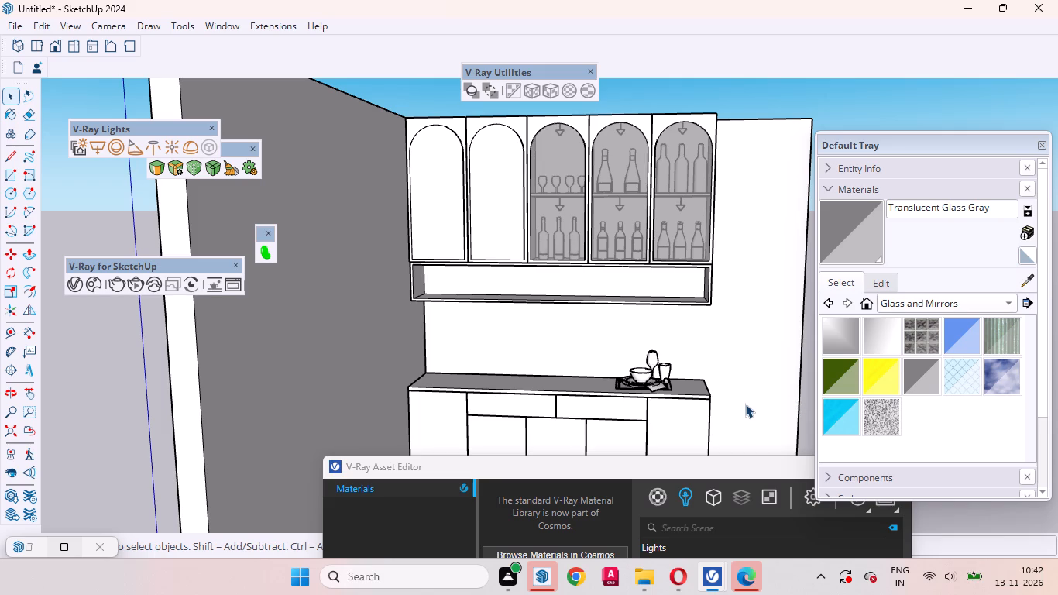
scroll(748, 383, down, 2)
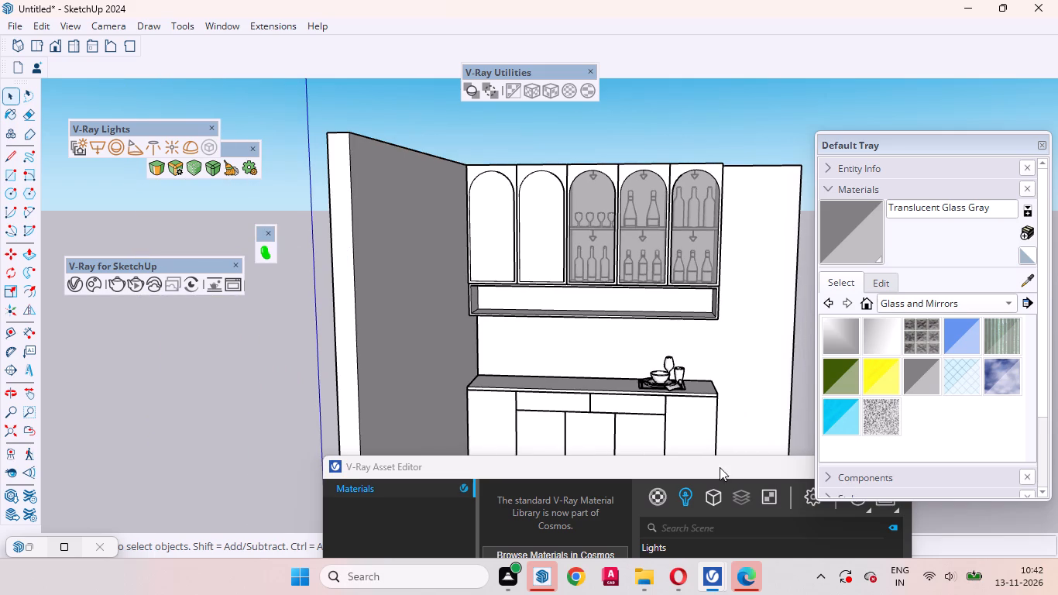
Bring the V-Ray Asset Editor into full view and open the Cosmos library to browse materials.
drag(719, 466, 648, 145)
click(528, 233)
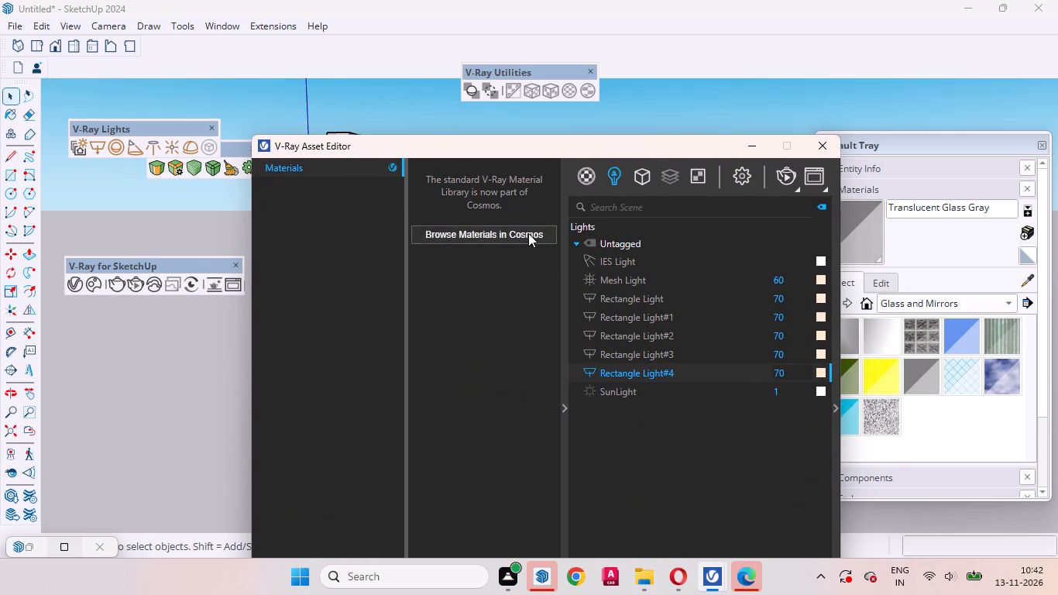
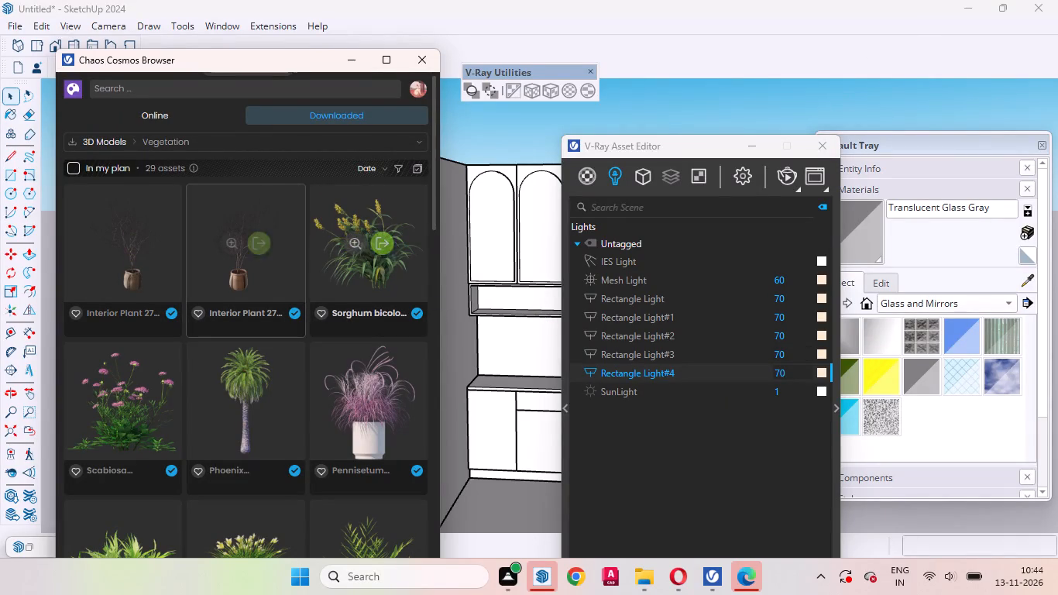
Import the downloaded Interior Plant model with the terracotta pot and place it on the countertop's end near the side wall.
click(260, 239)
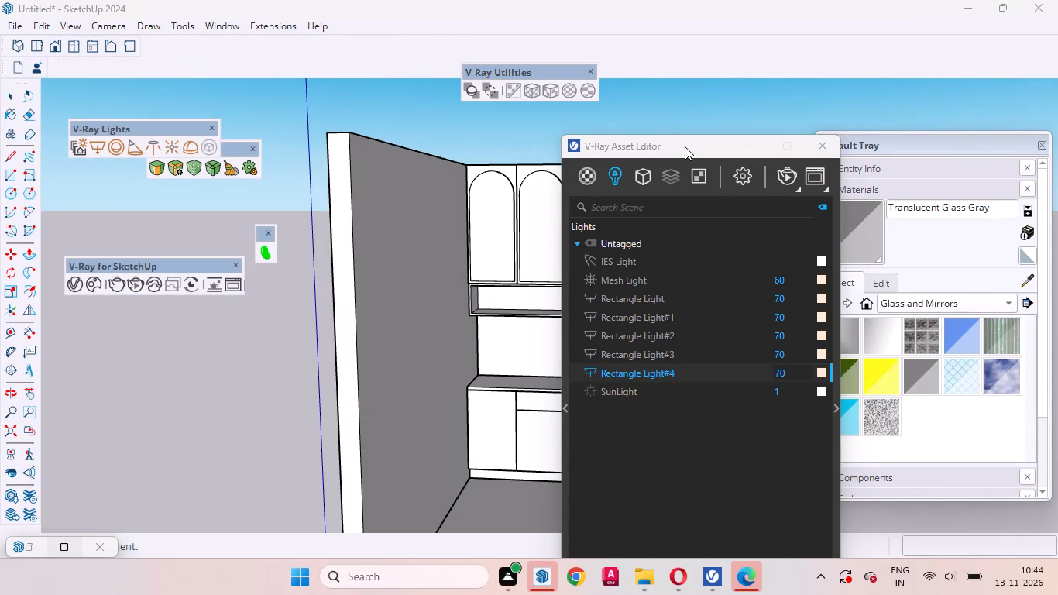
drag(685, 146, 967, 363)
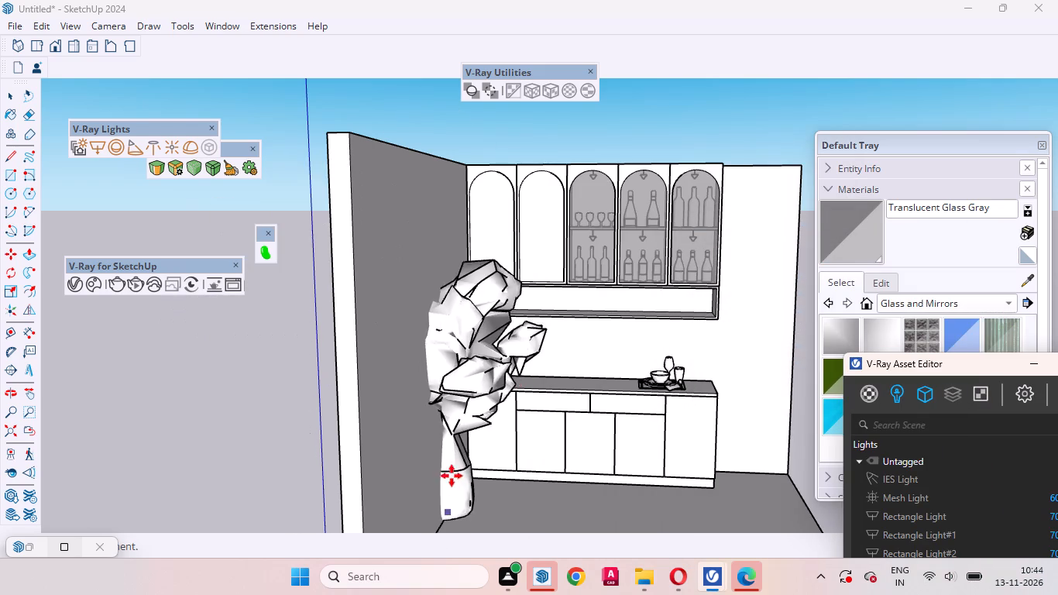
scroll(480, 457, up, 4)
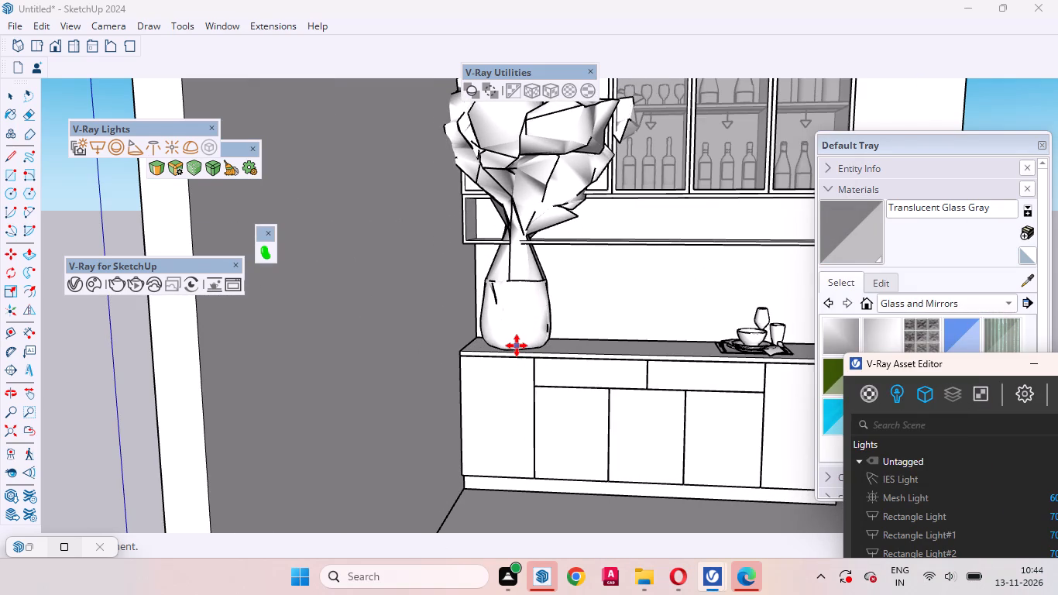
click(517, 346)
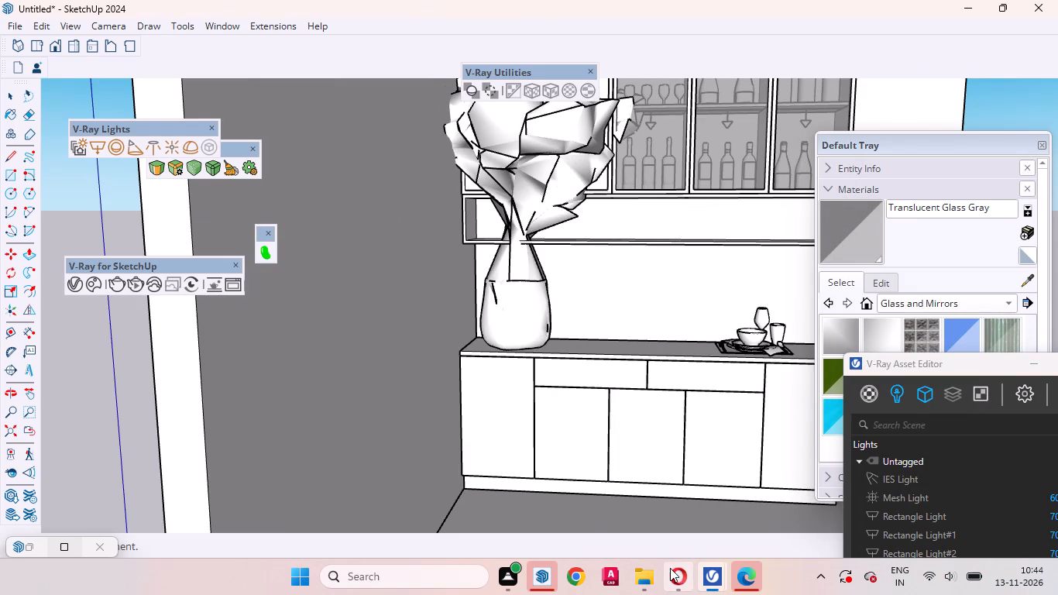
key(space)
Scale the plant down uniformly from its top corner so it fits between the countertop and the open shelf.
scroll(594, 405, down, 2)
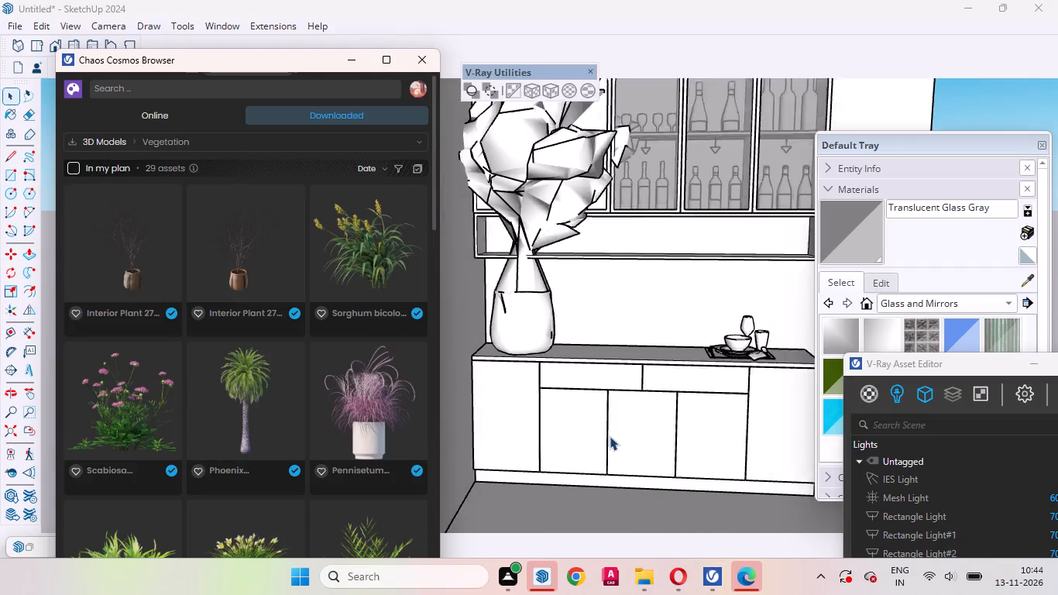
scroll(610, 436, down, 6)
middle_drag(628, 440, 583, 525)
click(577, 325)
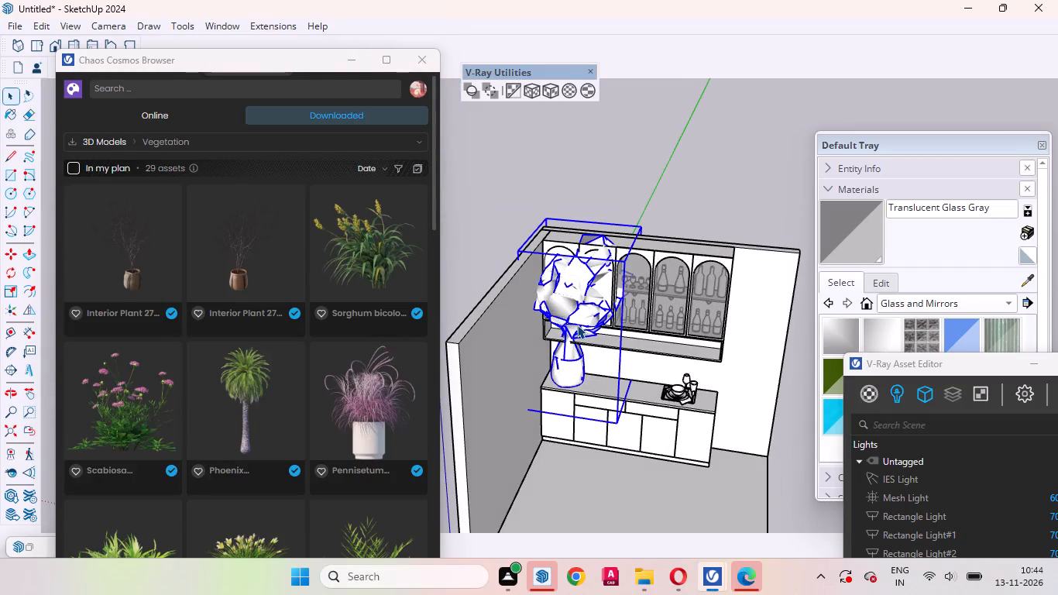
key(s)
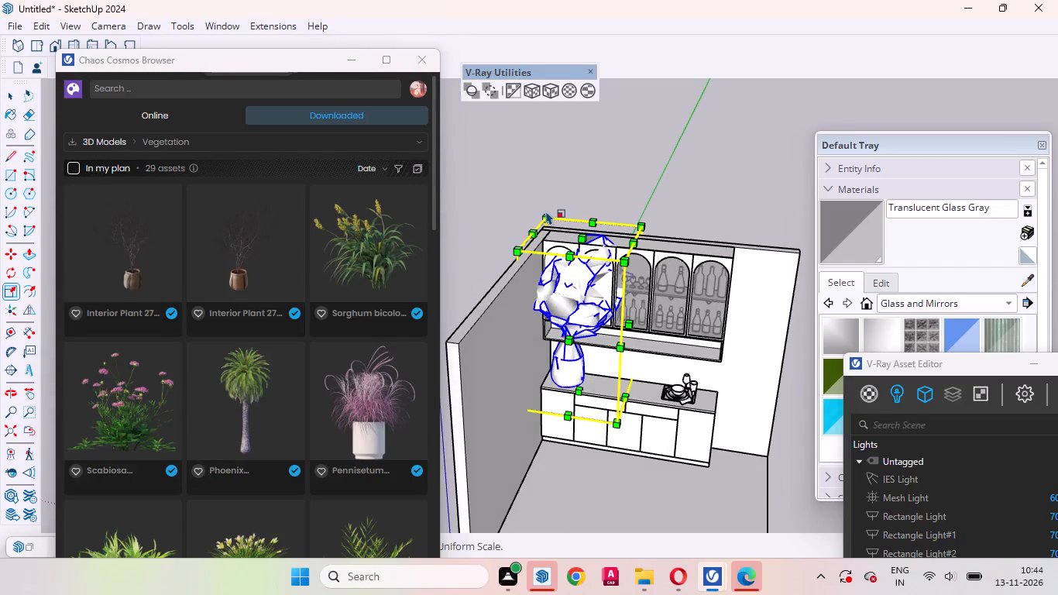
drag(548, 214, 603, 365)
key(space)
click(707, 191)
Move the reduced plant back from in front of the base cabinet onto the countertop.
scroll(608, 397, up, 7)
middle_drag(606, 419, 612, 325)
scroll(606, 354, up, 3)
click(606, 361)
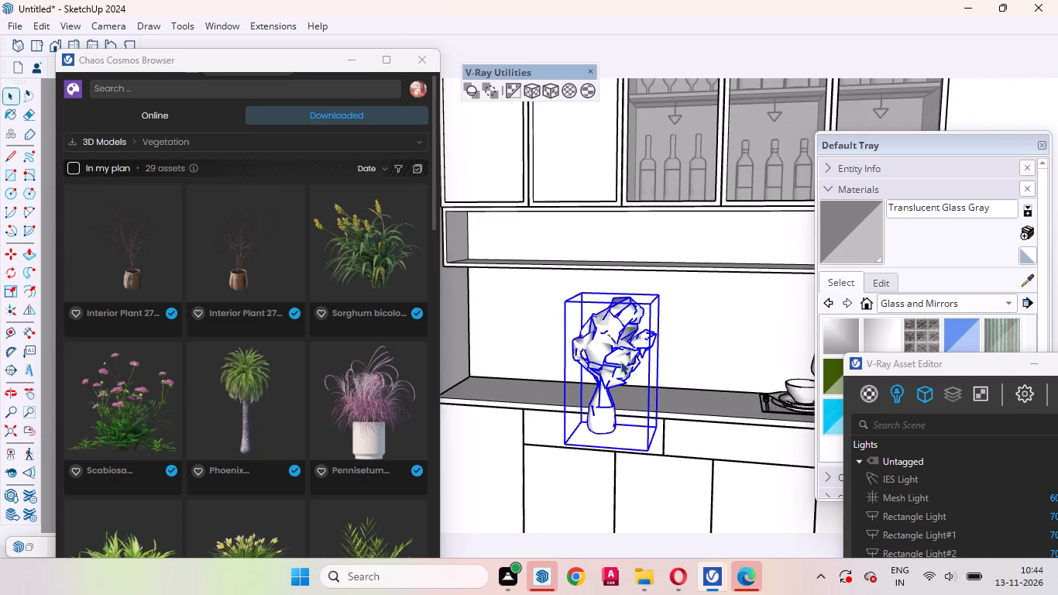
middle_drag(607, 381, 301, 511)
scroll(630, 370, down, 7)
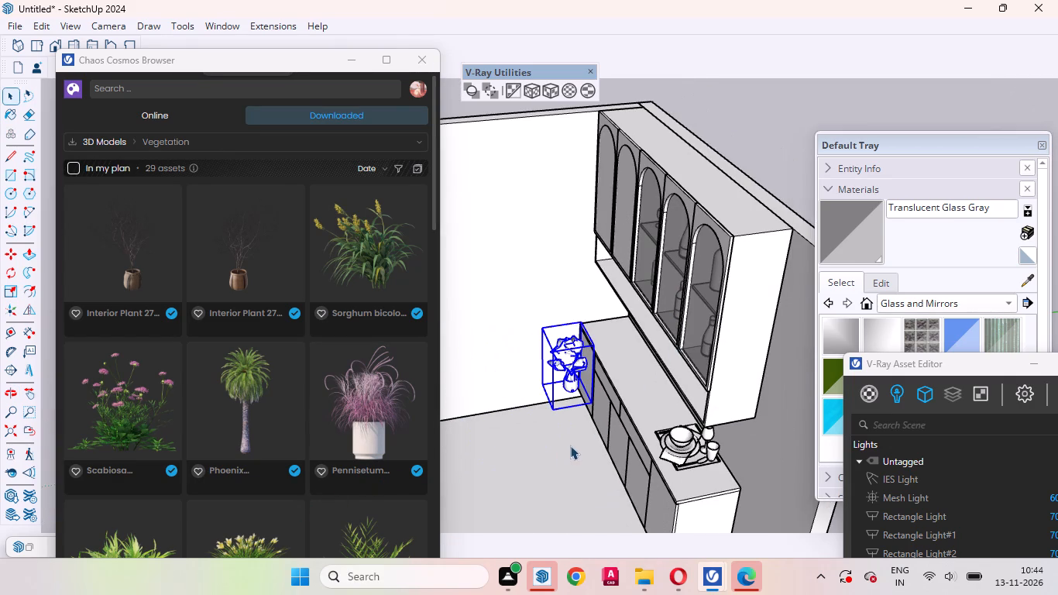
key(m)
click(557, 411)
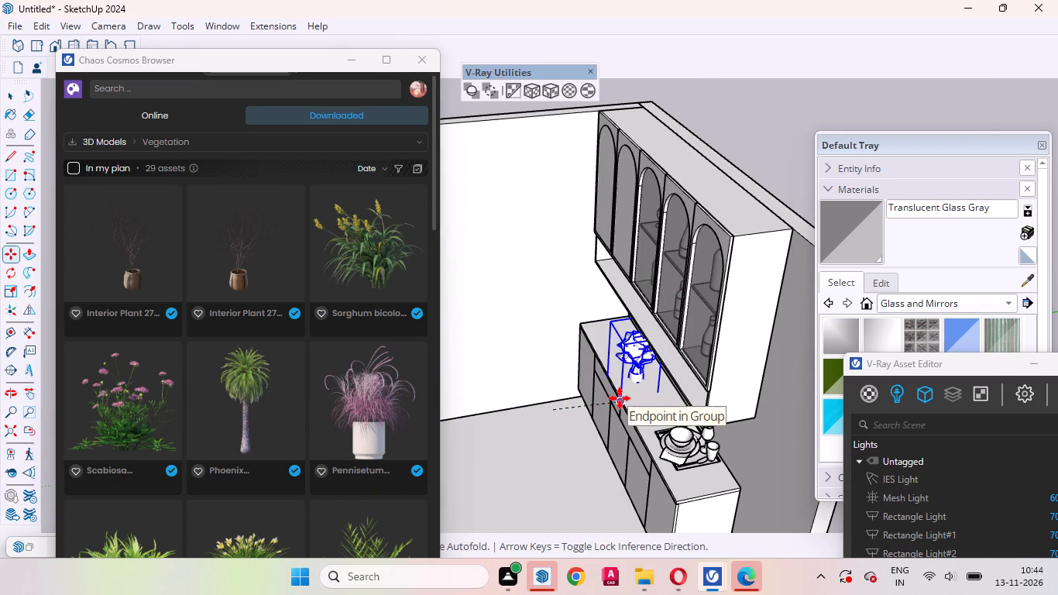
click(628, 391)
Shift the plant along the countertop to the end beside the side wall.
middle_drag(601, 440, 943, 358)
scroll(603, 438, down, 8)
middle_drag(534, 519, 568, 418)
scroll(618, 490, up, 3)
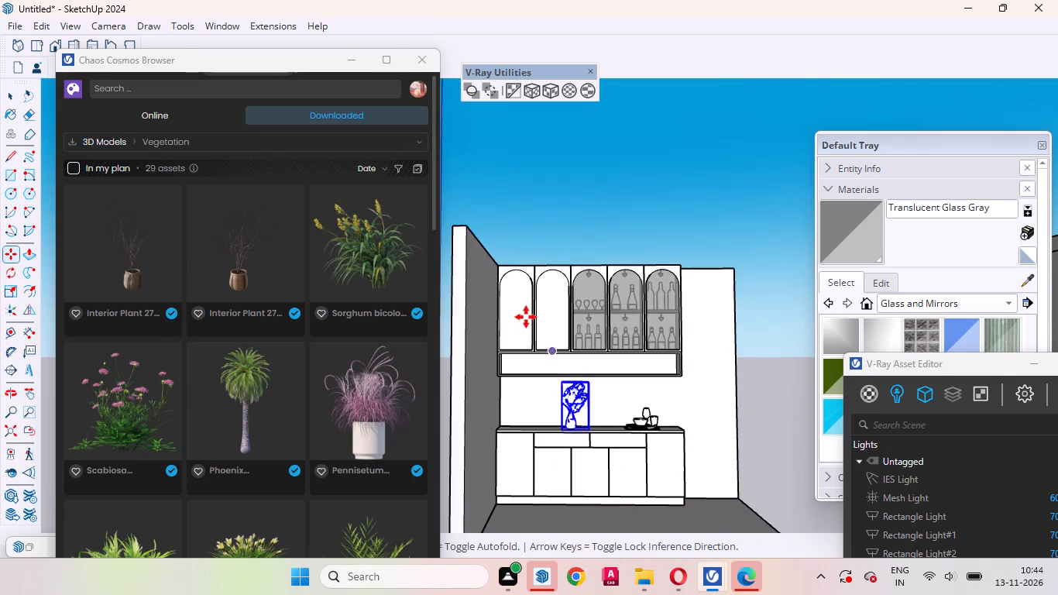
scroll(525, 315, down, 6)
middle_drag(553, 456, 538, 589)
scroll(539, 408, up, 8)
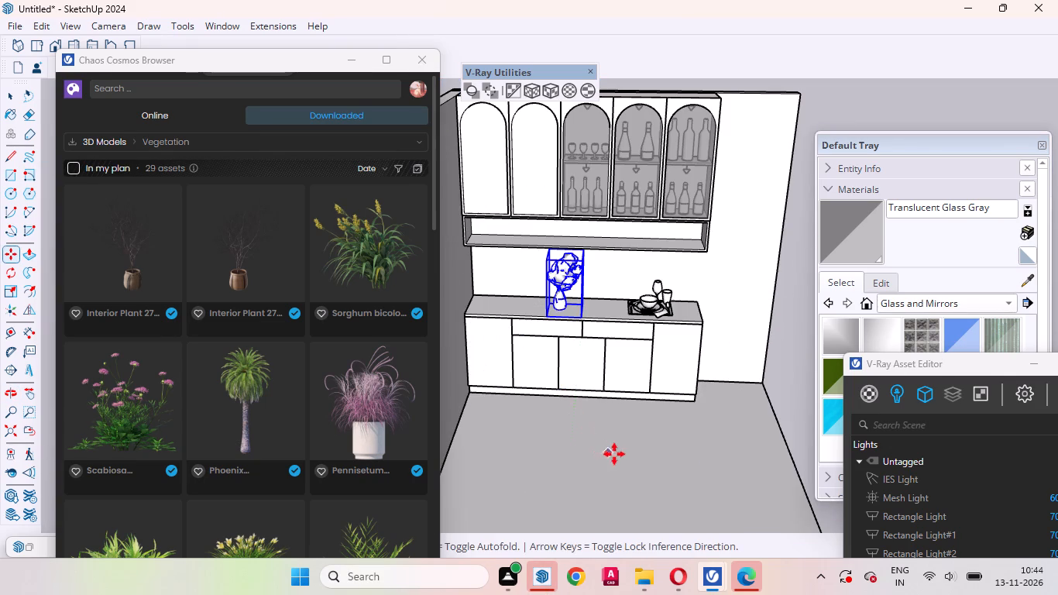
click(614, 454)
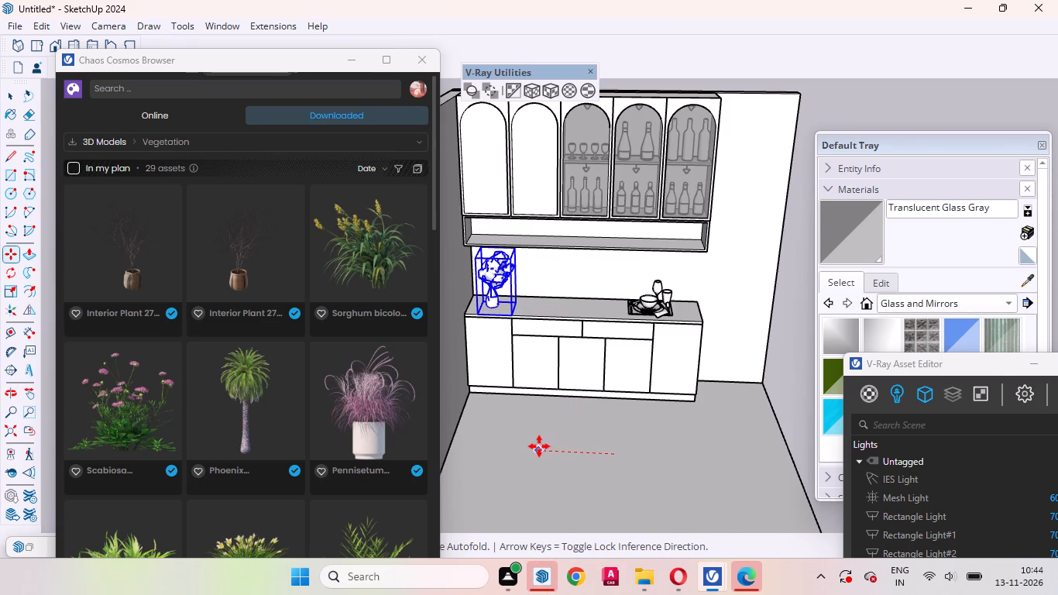
click(538, 446)
key(space)
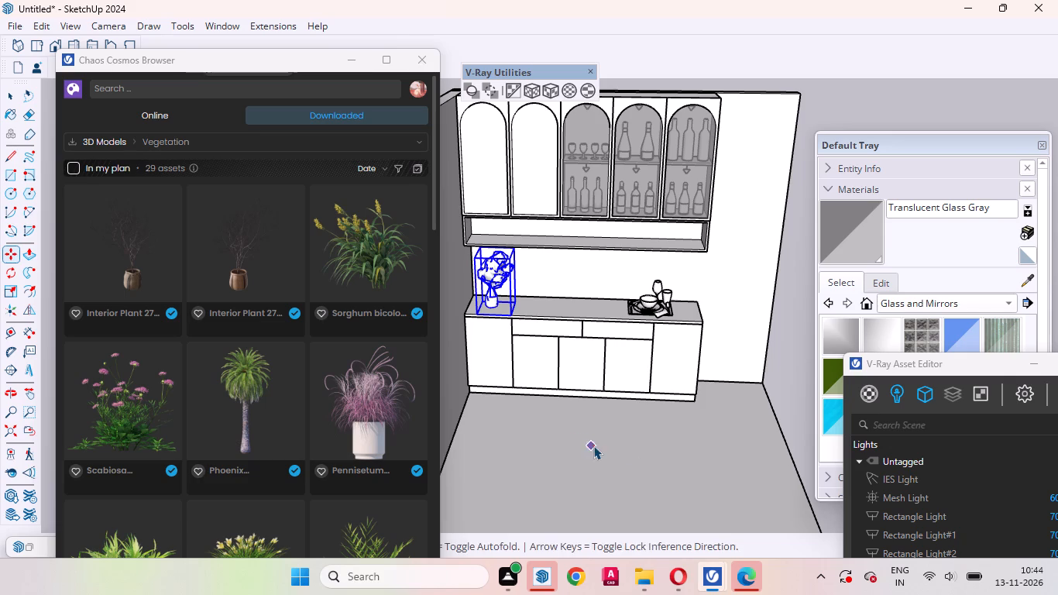
scroll(607, 379, down, 7)
click(632, 170)
Review the plant's placement on the crockery unit and look through the downloaded vegetation models for more decor.
scroll(590, 397, up, 2)
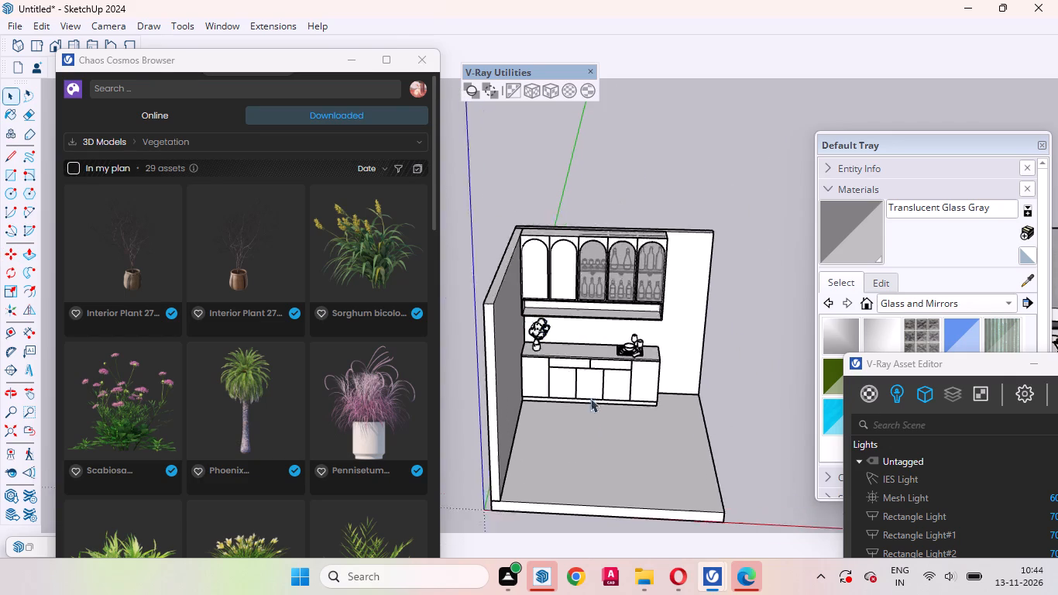
scroll(590, 398, up, 6)
middle_drag(745, 455, 476, 390)
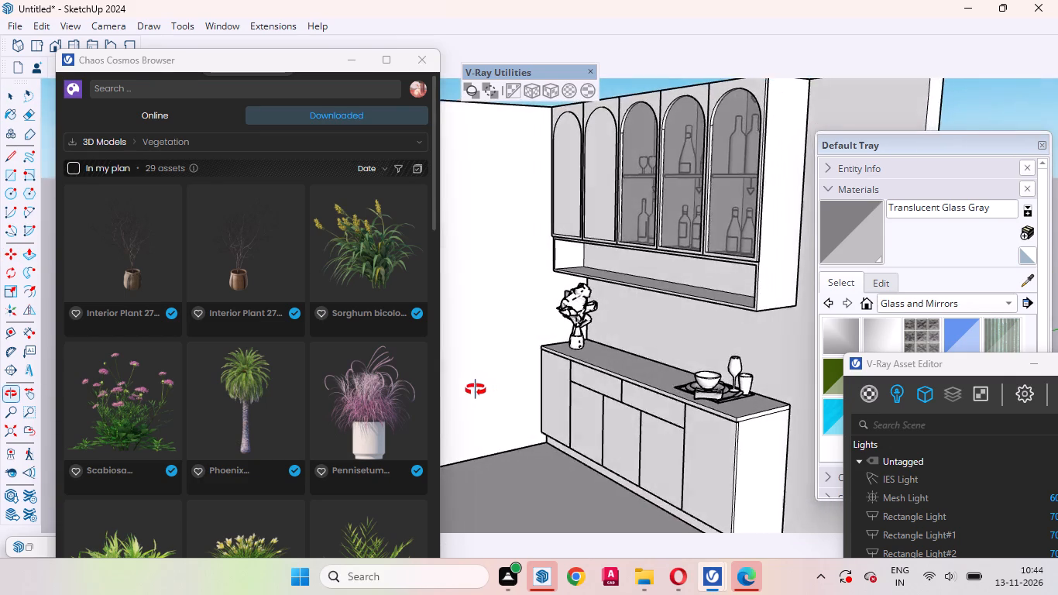
middle_drag(476, 390, 650, 368)
scroll(648, 380, down, 9)
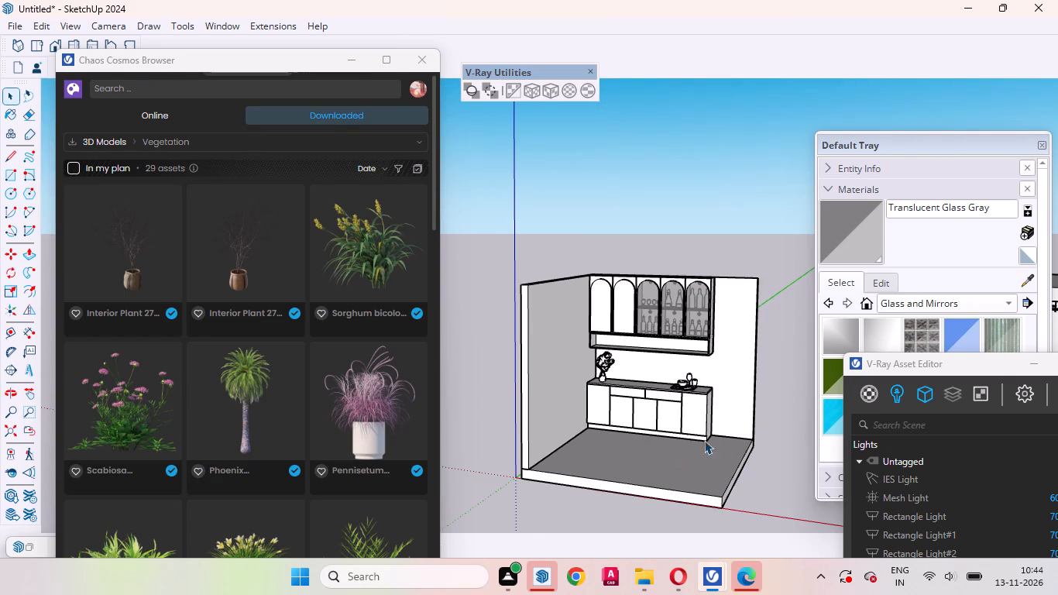
scroll(582, 373, up, 5)
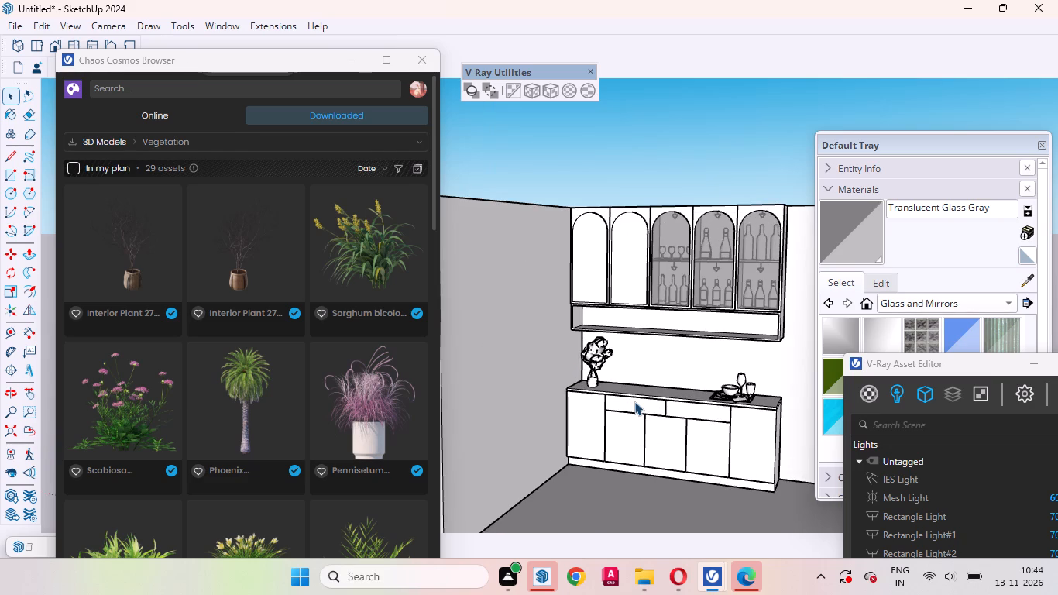
scroll(303, 408, down, 6)
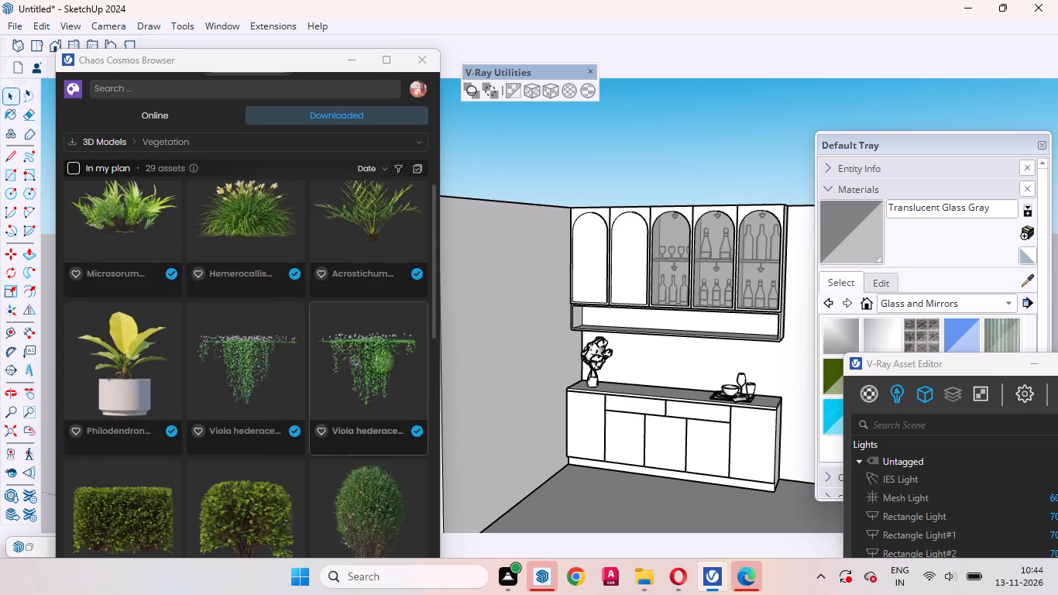
scroll(312, 404, down, 4)
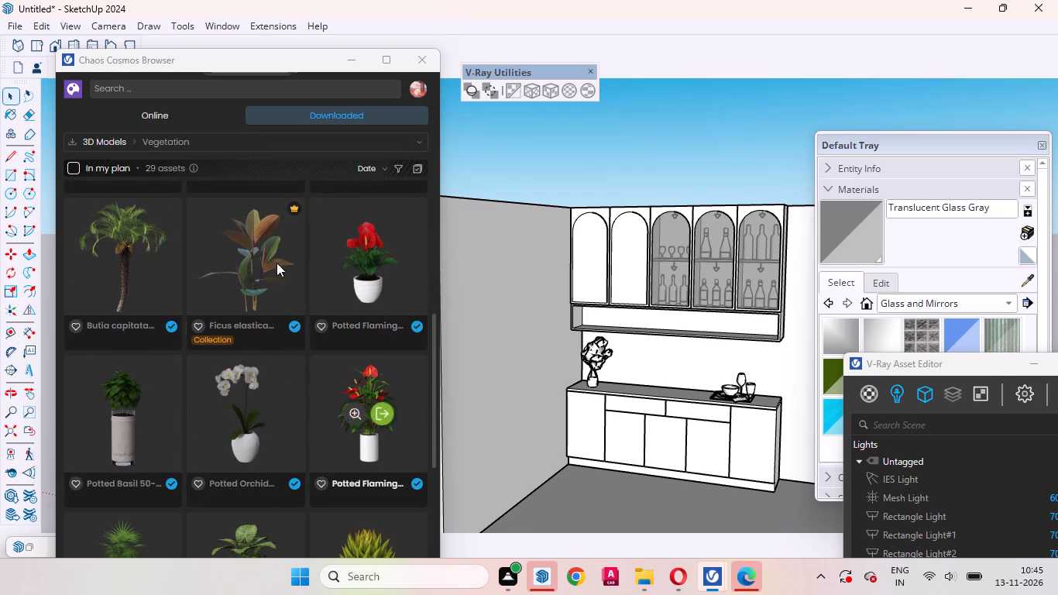
Switch the Cosmos library to the downloaded Accessories category and look through its models for shelf decor.
click(152, 106)
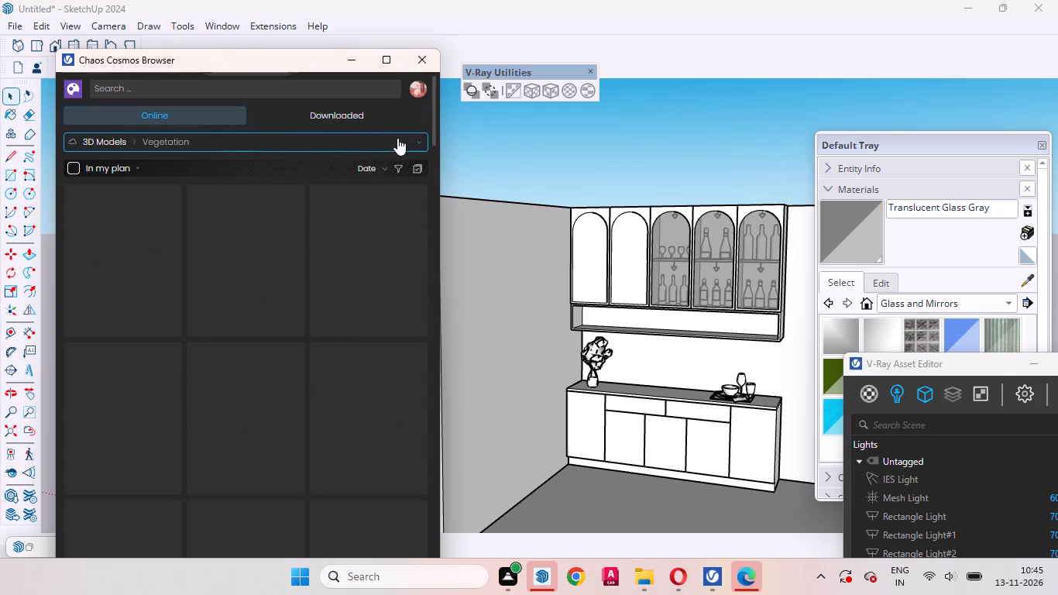
click(419, 137)
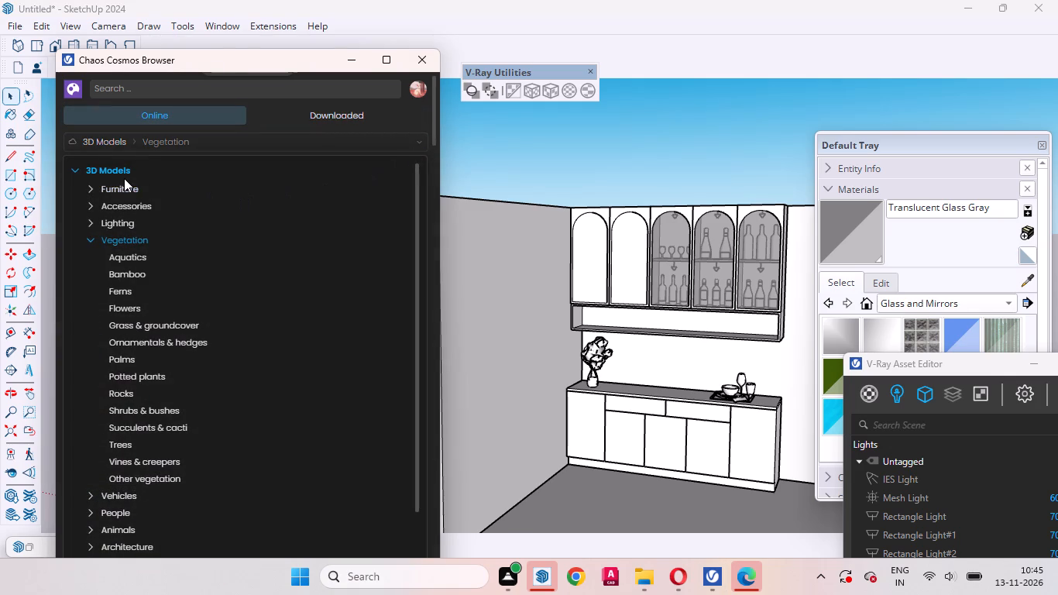
click(125, 208)
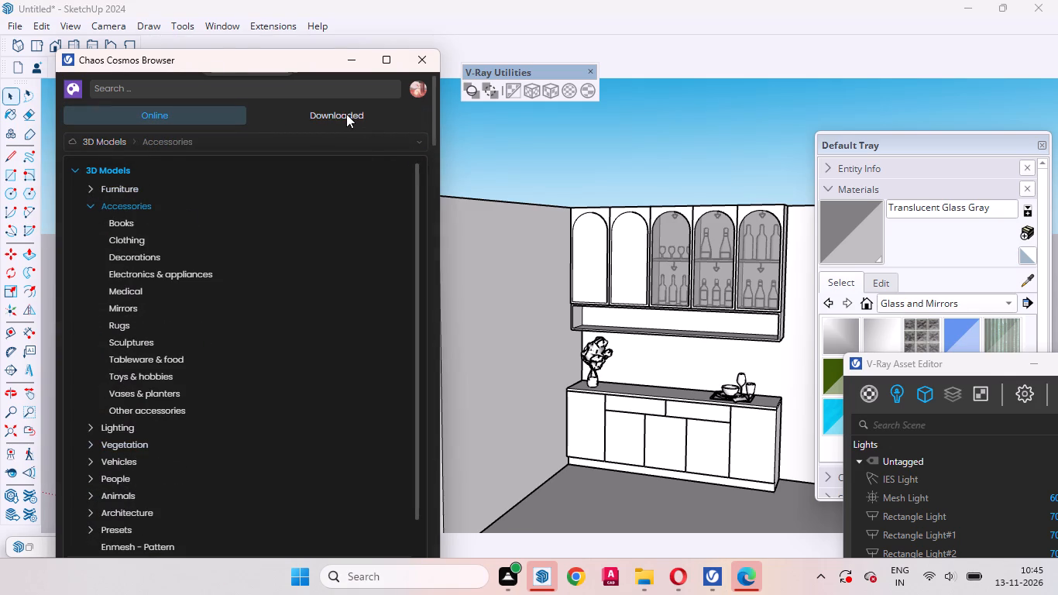
click(346, 114)
click(323, 108)
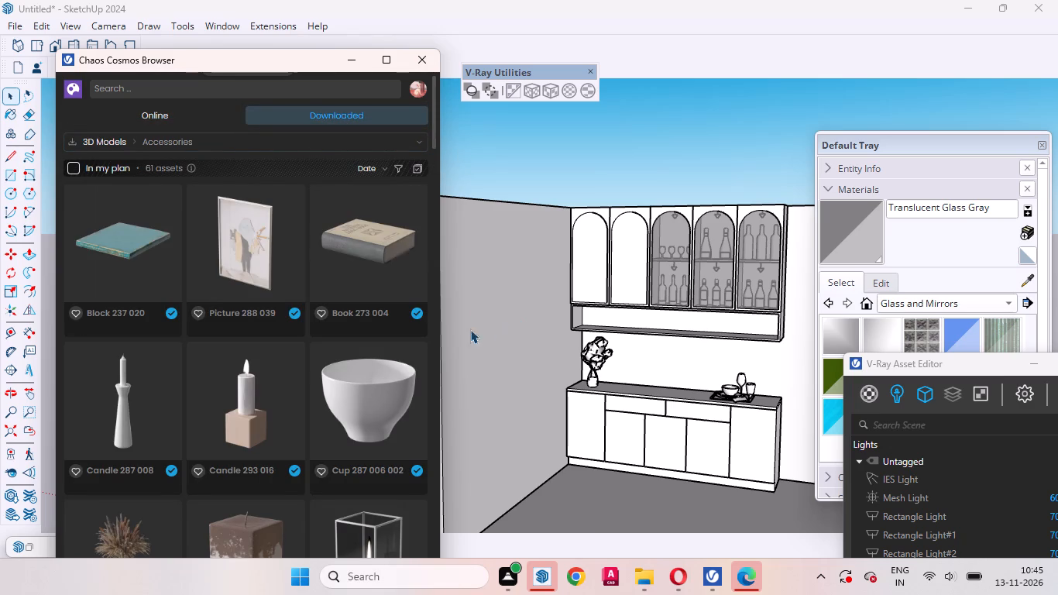
scroll(399, 318, down, 2)
scroll(400, 325, up, 2)
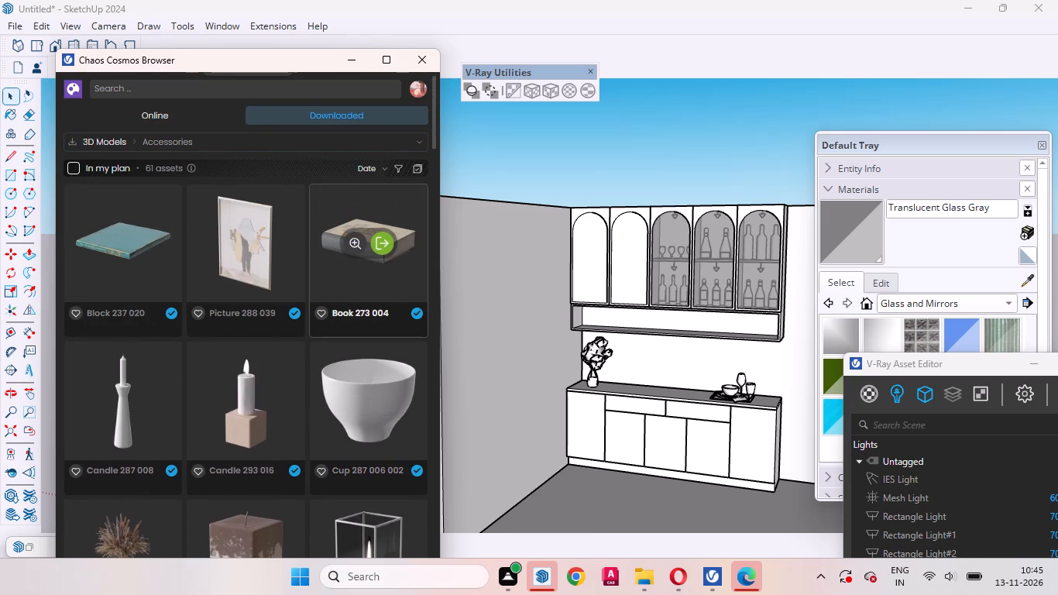
scroll(380, 342, down, 1)
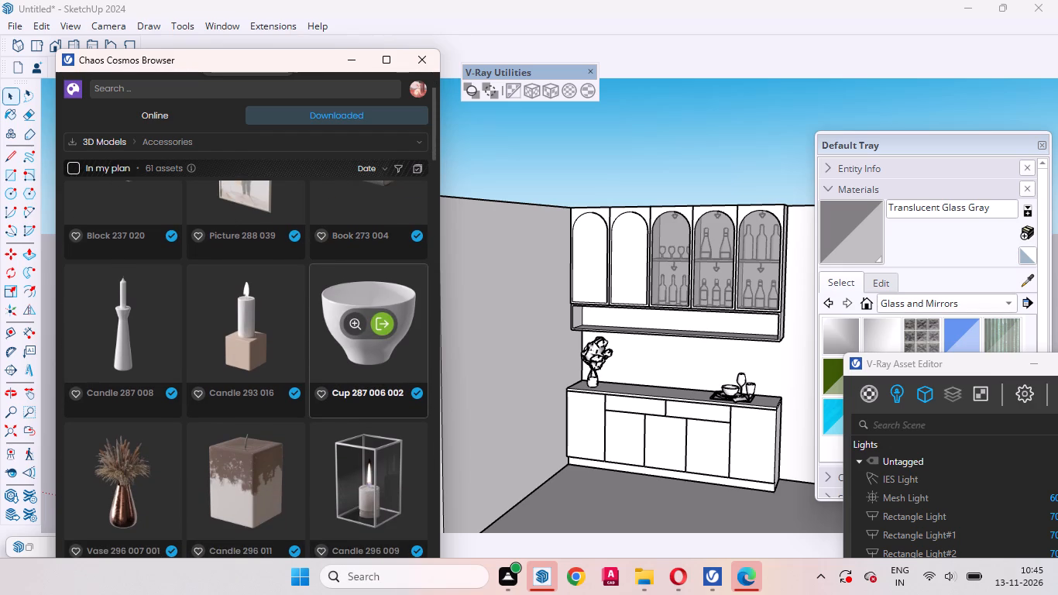
scroll(389, 359, down, 1)
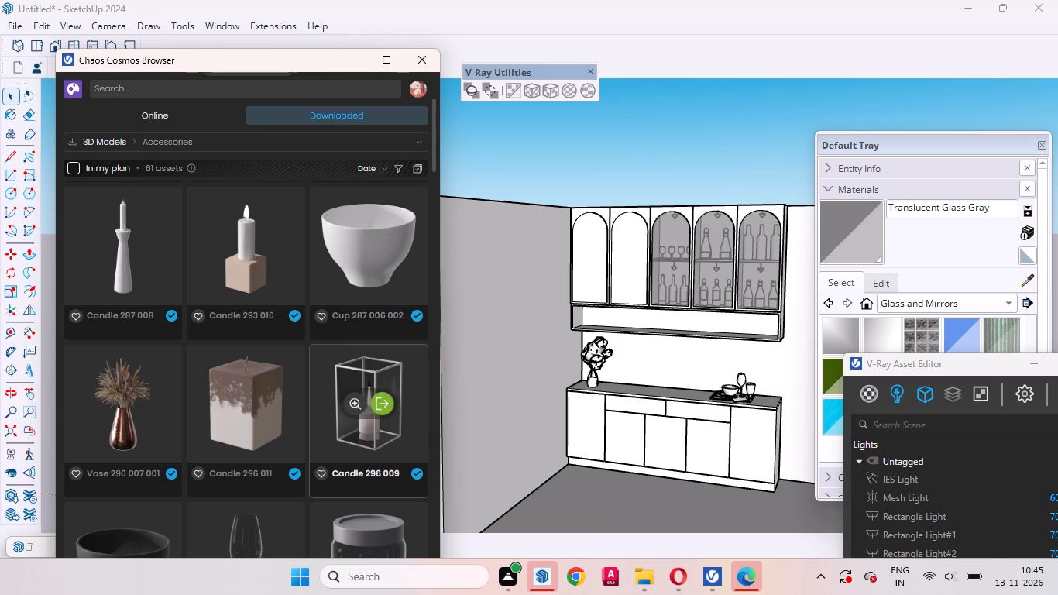
scroll(389, 351, down, 1)
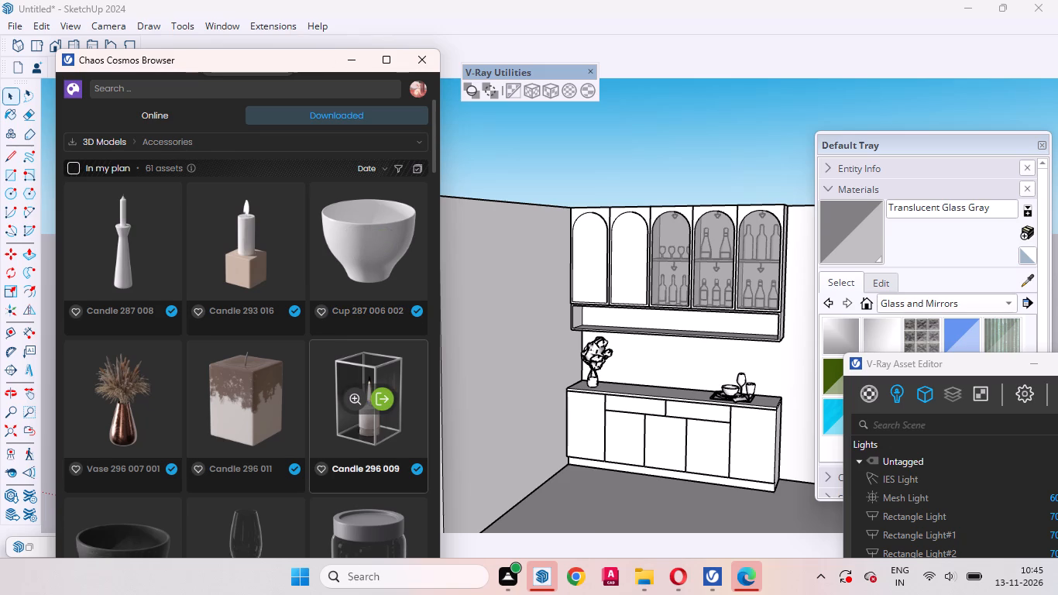
scroll(390, 350, down, 2)
scroll(247, 507, down, 6)
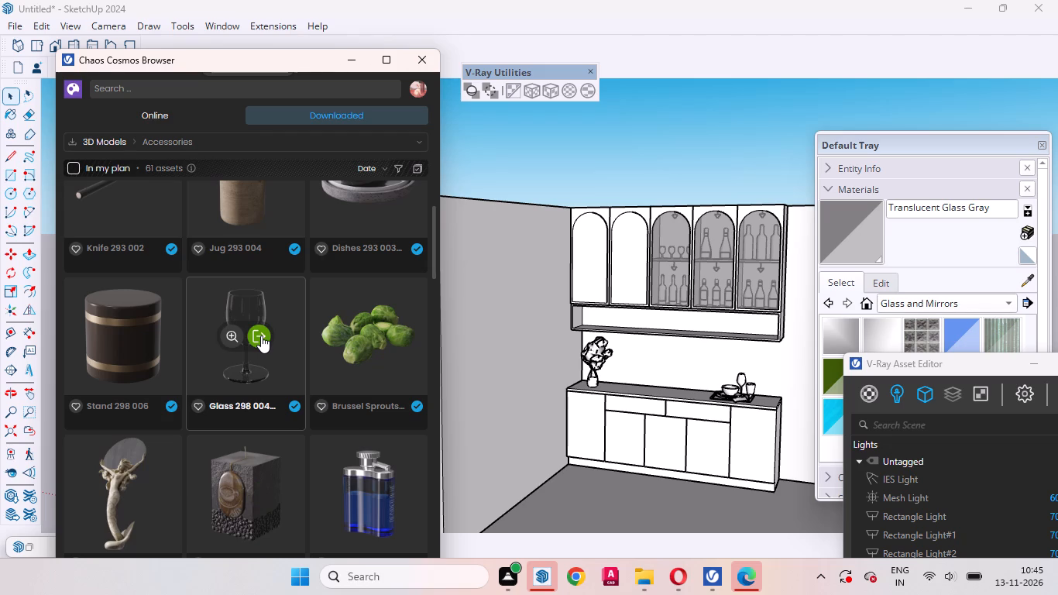
scroll(290, 364, down, 3)
Insert the mermaid Decoration 111 063 model from the Cosmos library and place it on the open shelf below the arched cabinets.
click(134, 254)
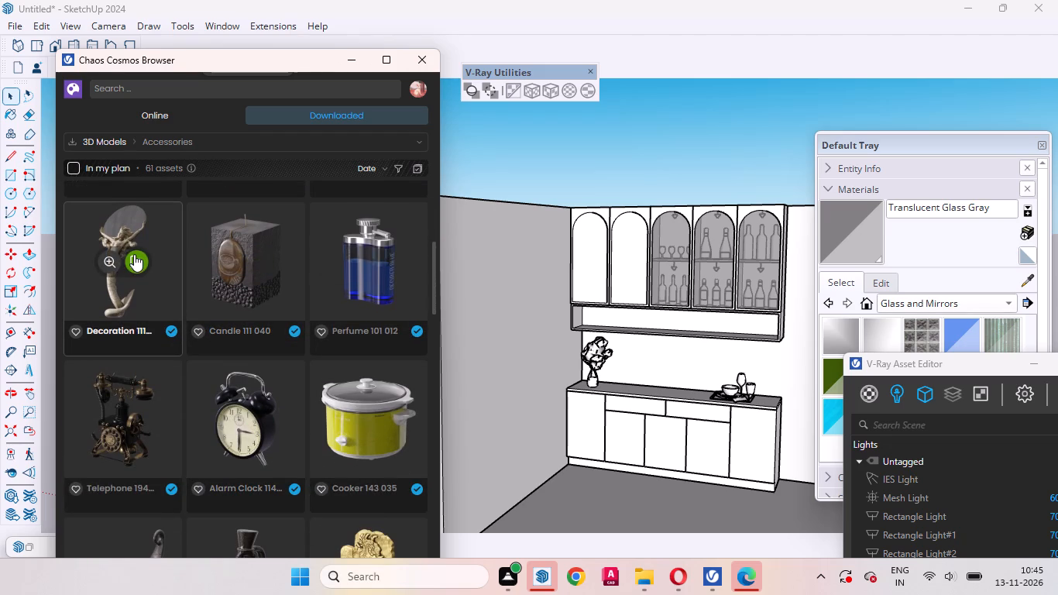
scroll(648, 394, up, 11)
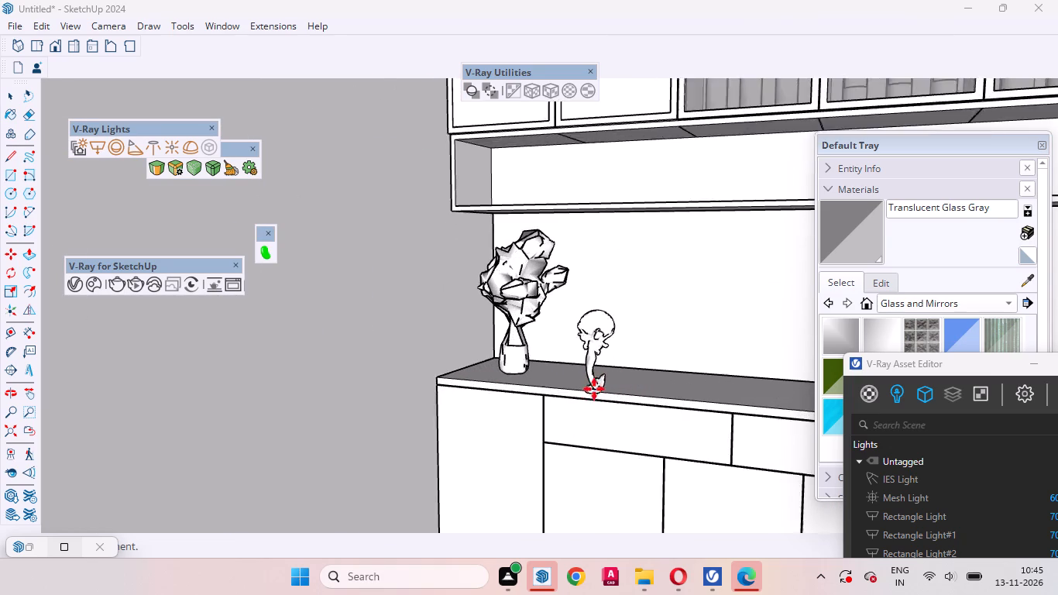
scroll(594, 389, up, 4)
middle_drag(592, 374, 713, 484)
scroll(513, 445, down, 9)
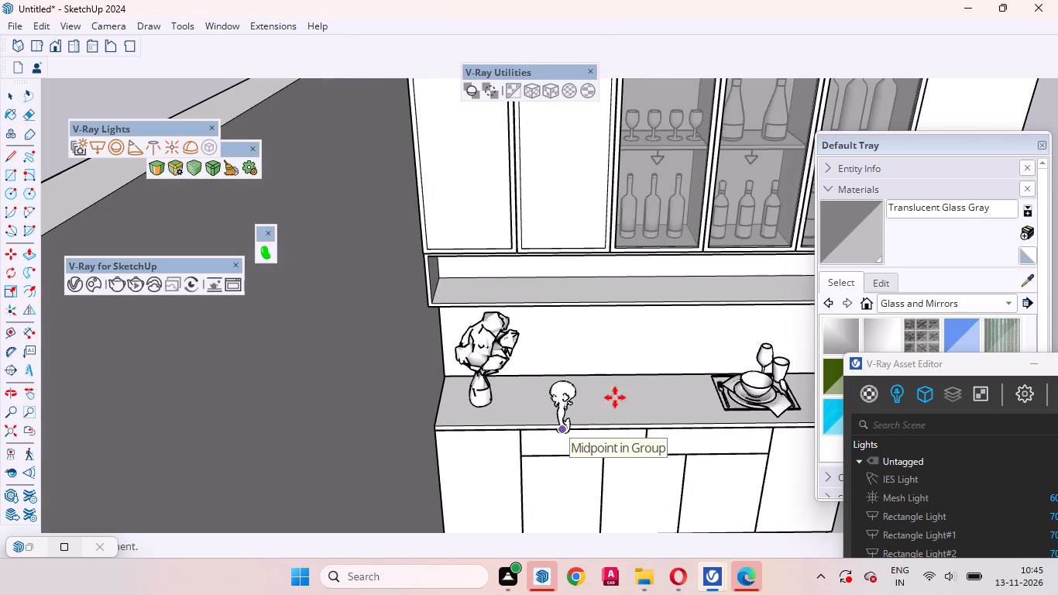
scroll(660, 322, up, 3)
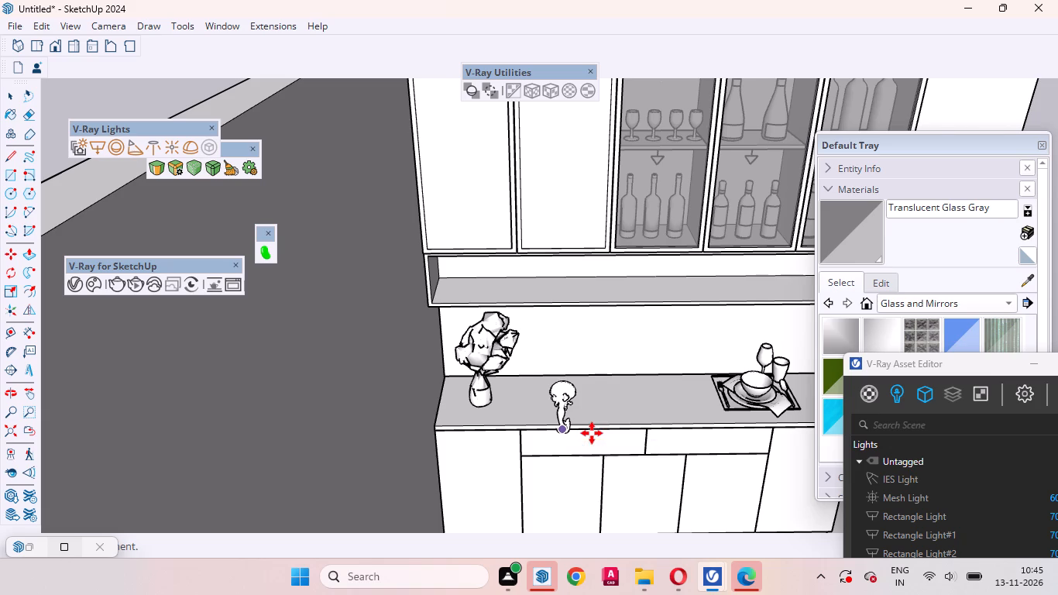
scroll(659, 363, up, 4)
scroll(633, 255, up, 2)
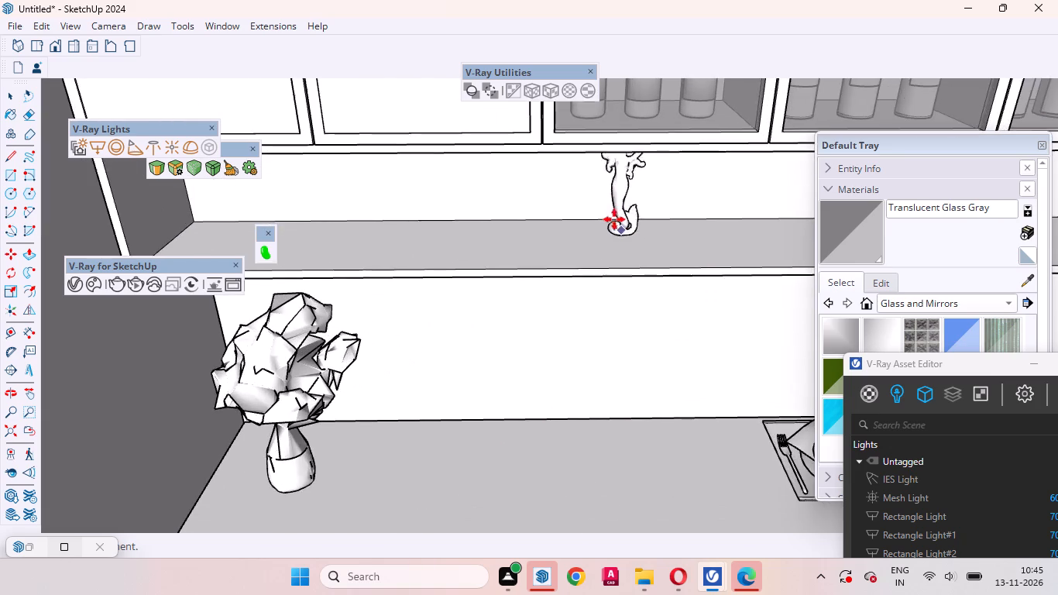
middle_drag(606, 230, 476, 164)
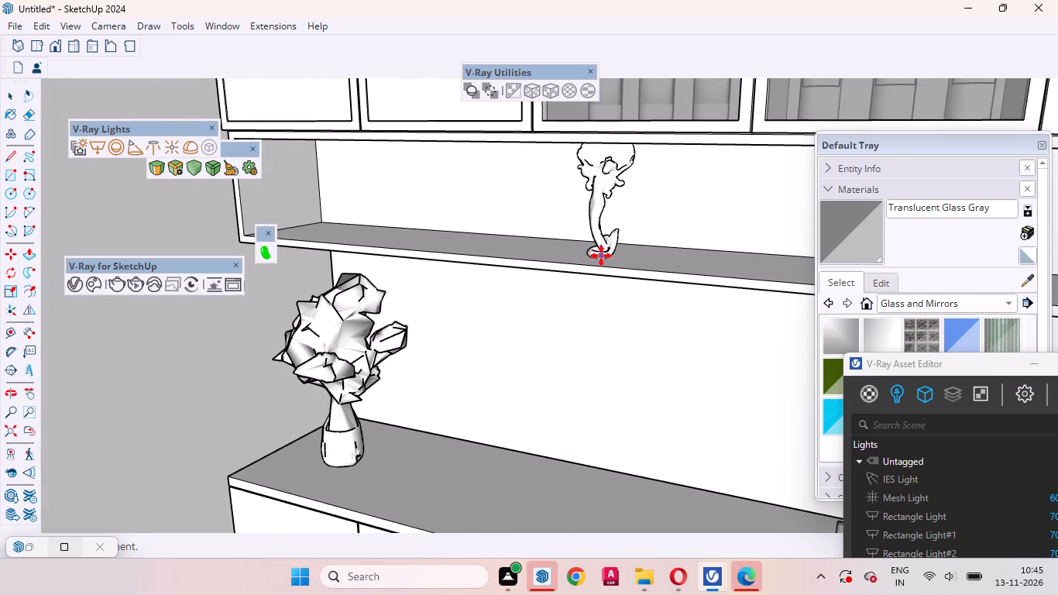
click(601, 256)
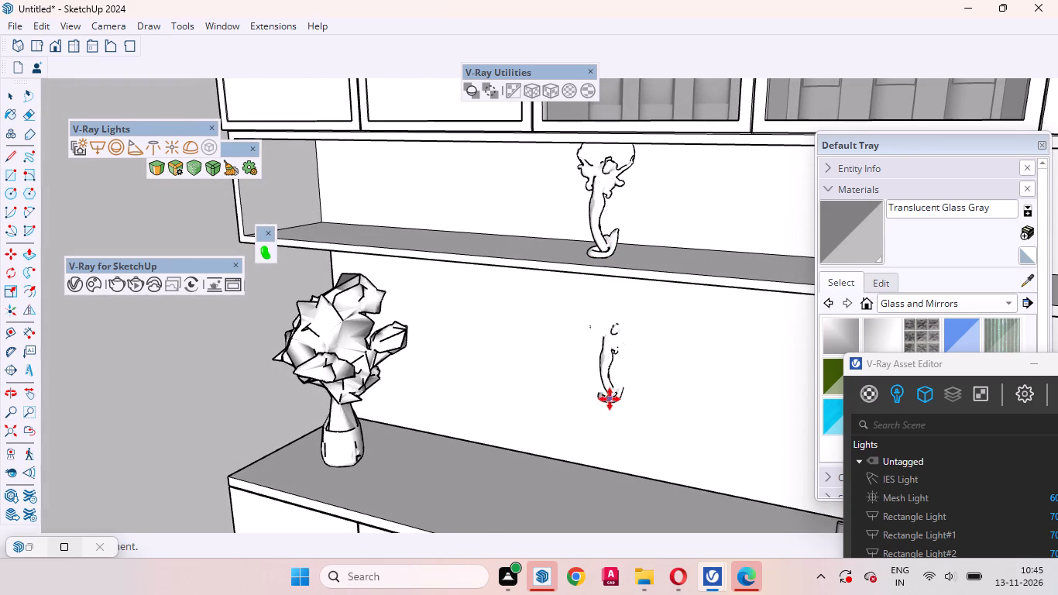
key(space)
Scale the mermaid decoration down uniformly so it fits within the height of the open shelf.
middle_drag(605, 225, 630, 143)
scroll(596, 205, up, 2)
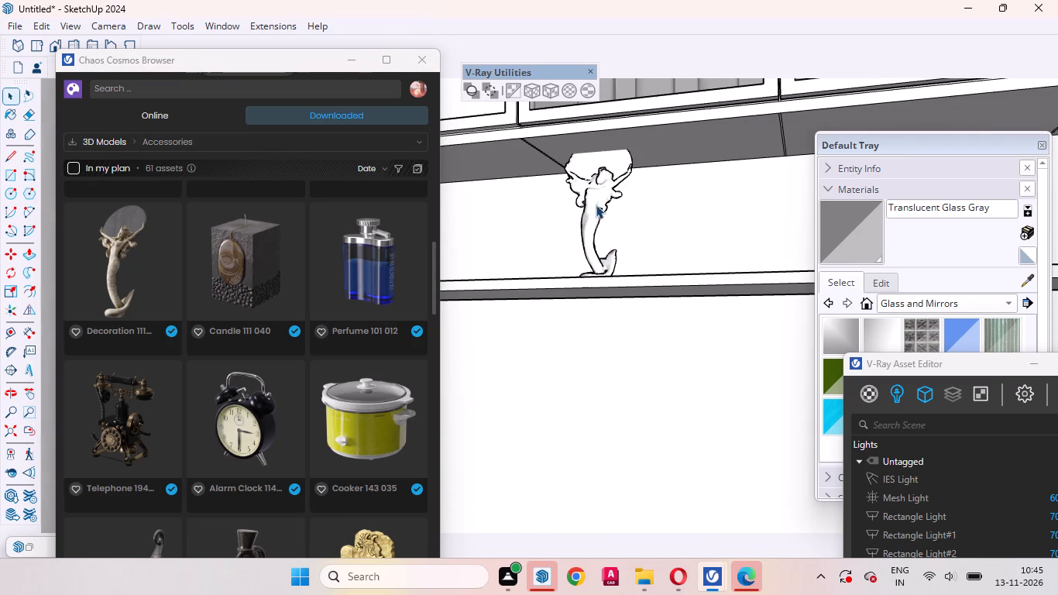
click(593, 185)
key(s)
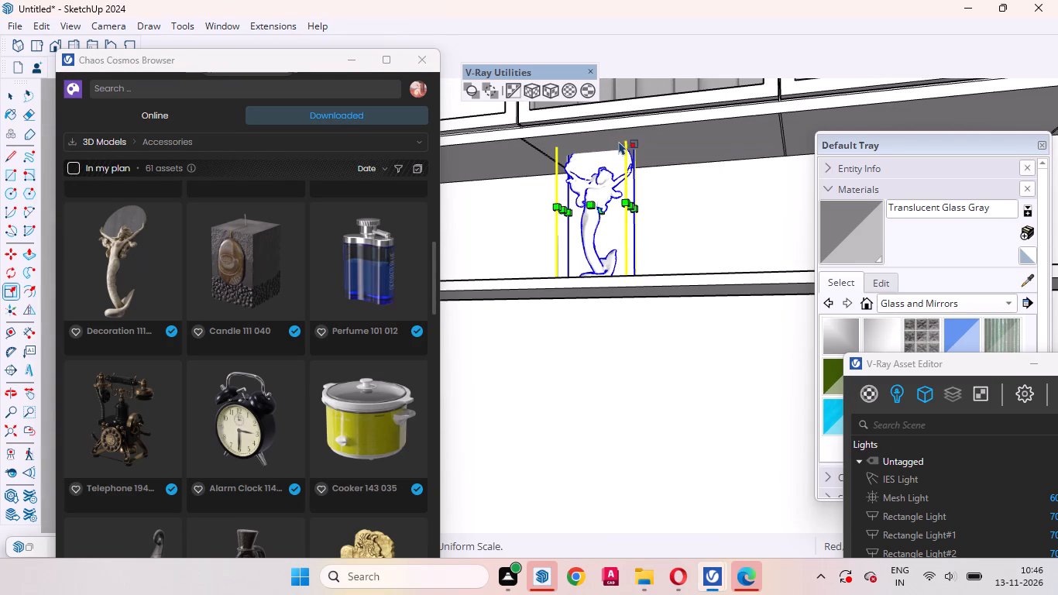
drag(628, 136, 633, 152)
key(ctrl+z)
middle_drag(679, 193, 774, 192)
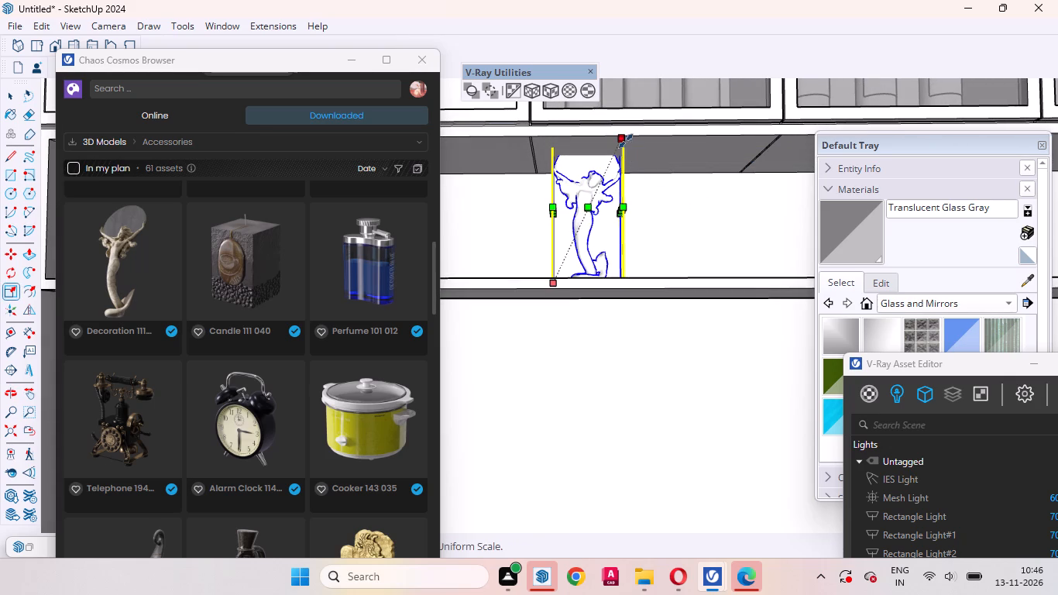
click(624, 139)
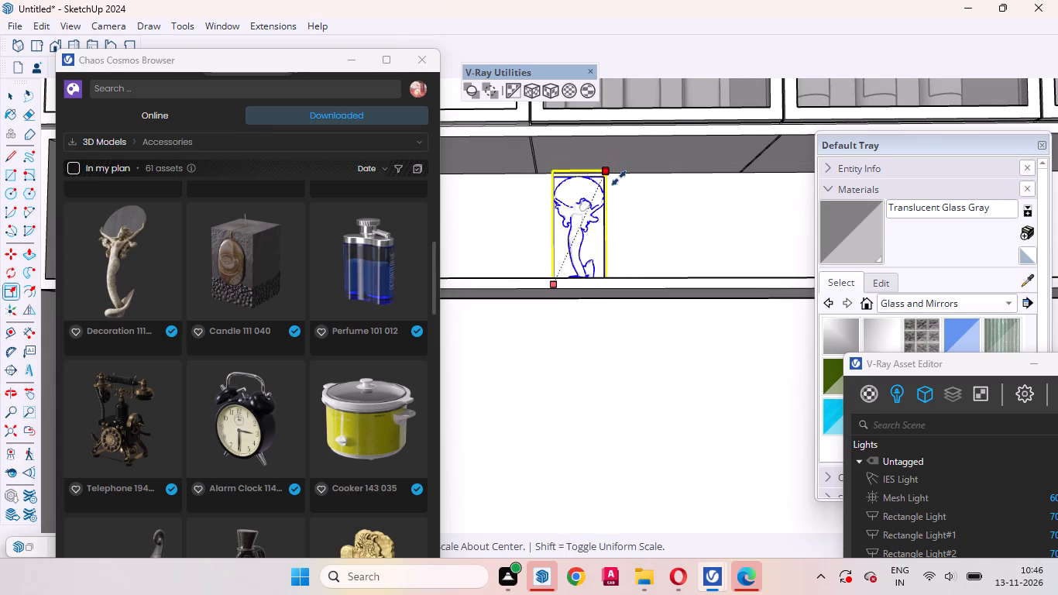
click(618, 181)
key(space)
middle_drag(627, 234, 534, 327)
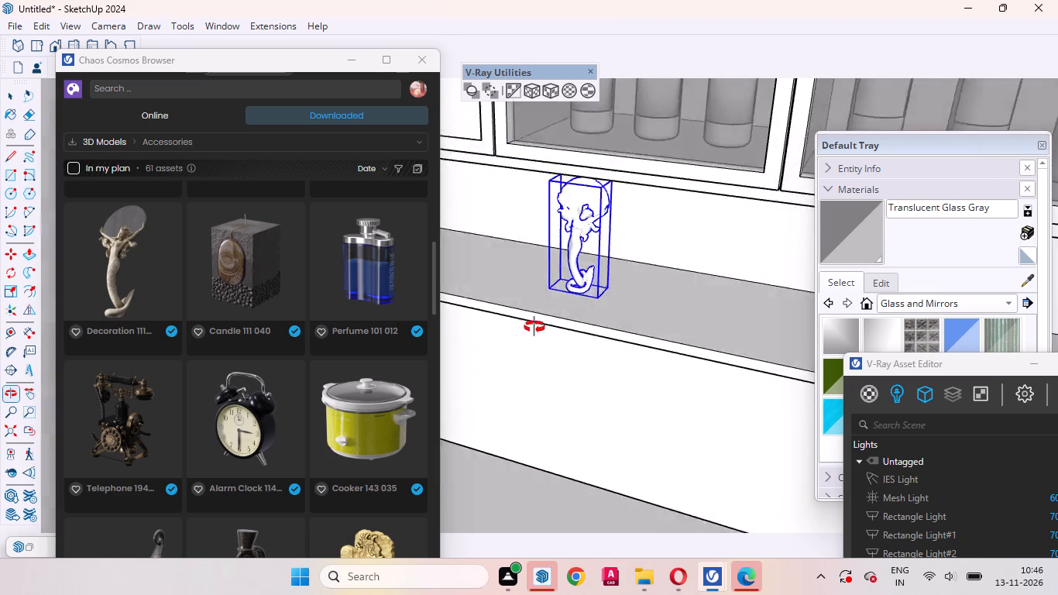
middle_drag(534, 327, 562, 322)
scroll(596, 283, up, 5)
scroll(606, 318, down, 18)
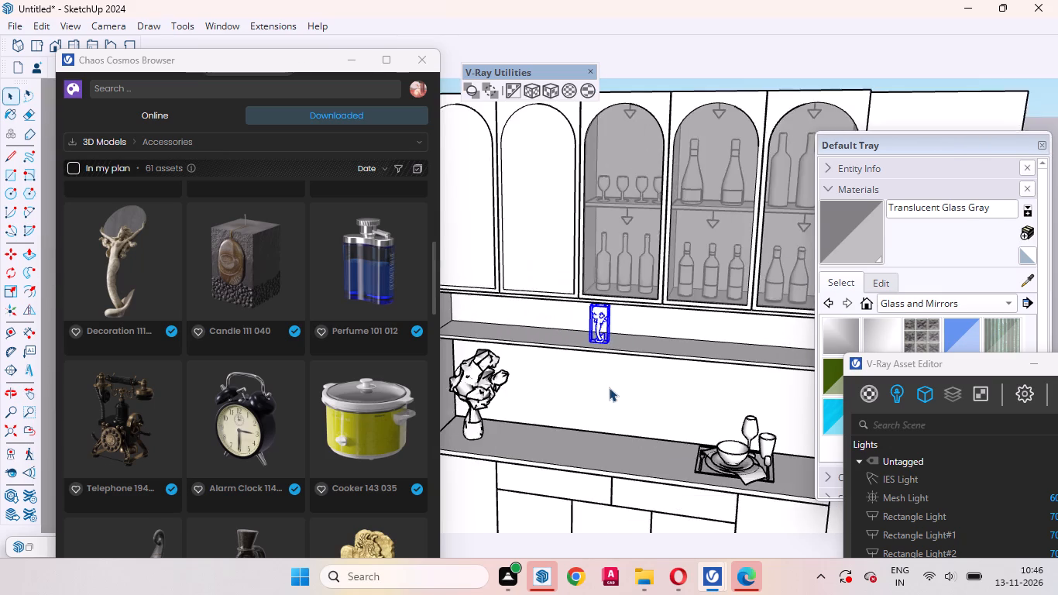
scroll(609, 387, down, 2)
click(639, 156)
Insert the jug-shaped Interior Props 221 030 model from the Cosmos library and place it on the countertop beside the plant.
scroll(602, 335, up, 5)
middle_drag(599, 397, 654, 339)
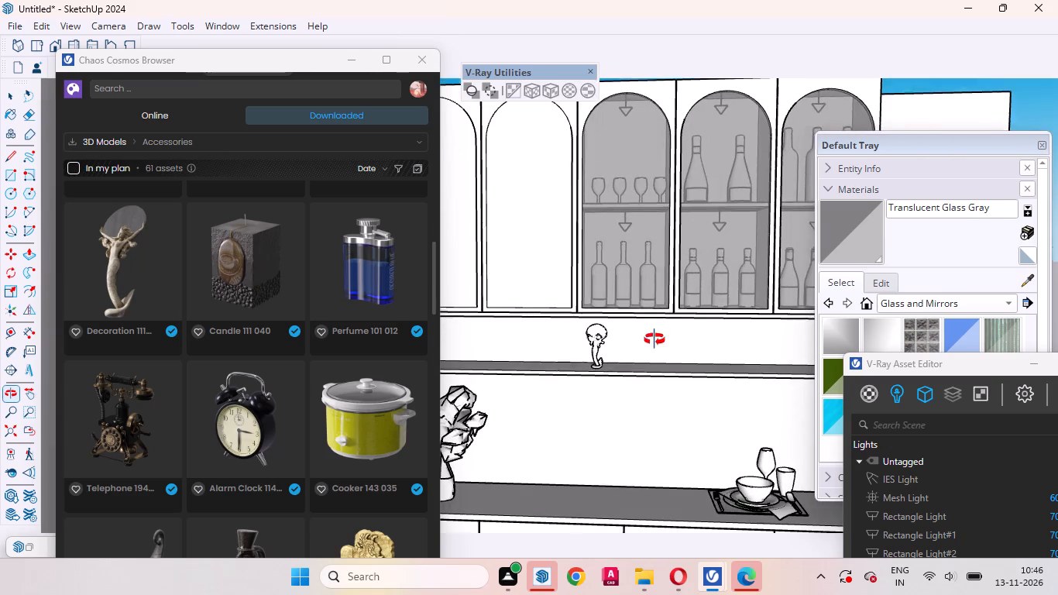
middle_drag(654, 339, 643, 359)
scroll(412, 417, down, 4)
scroll(338, 421, up, 2)
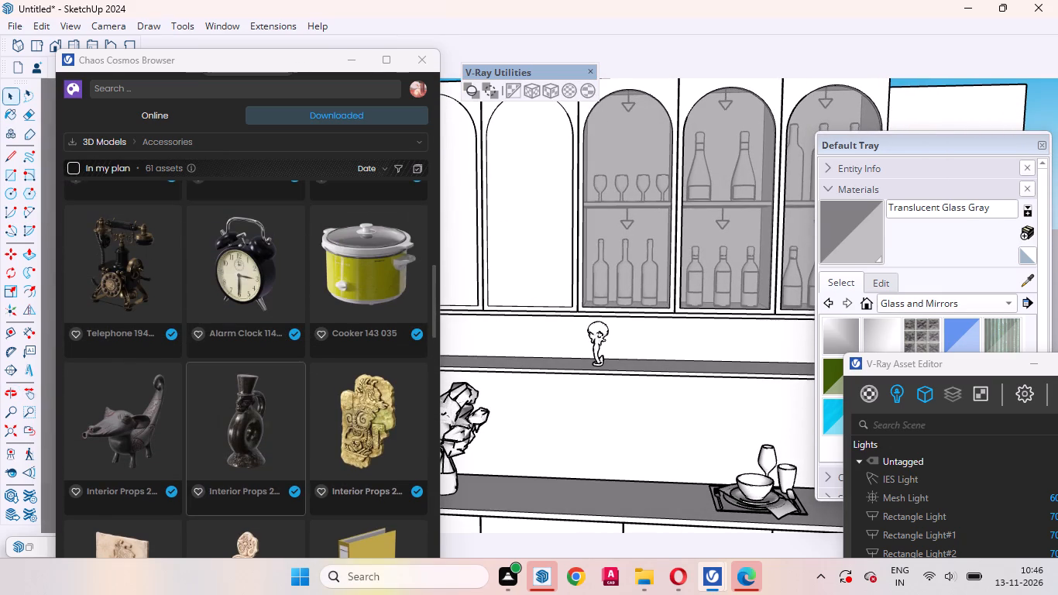
click(261, 428)
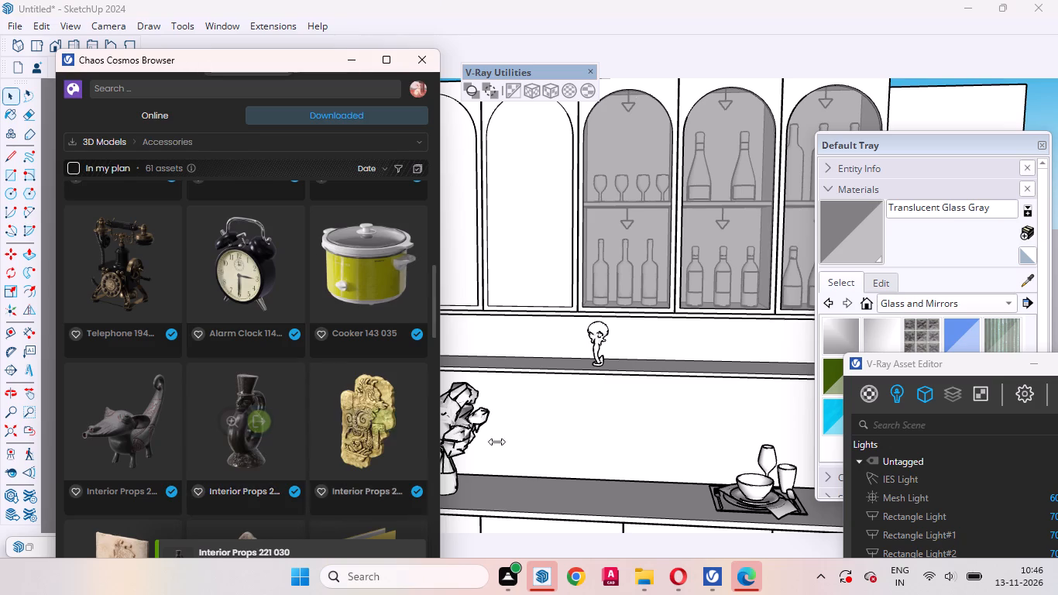
scroll(559, 485, down, 3)
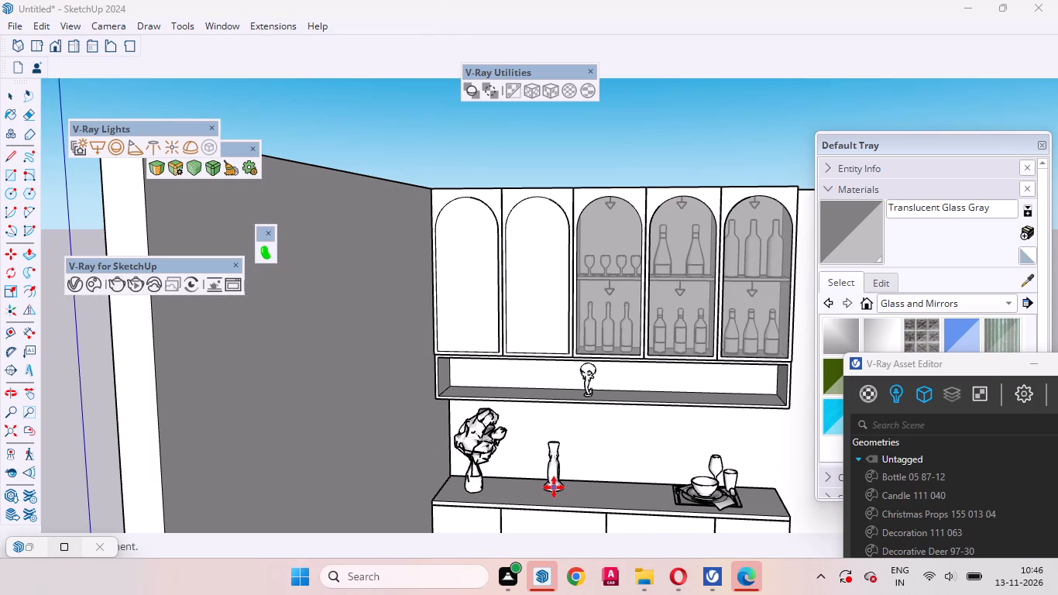
scroll(534, 490, up, 6)
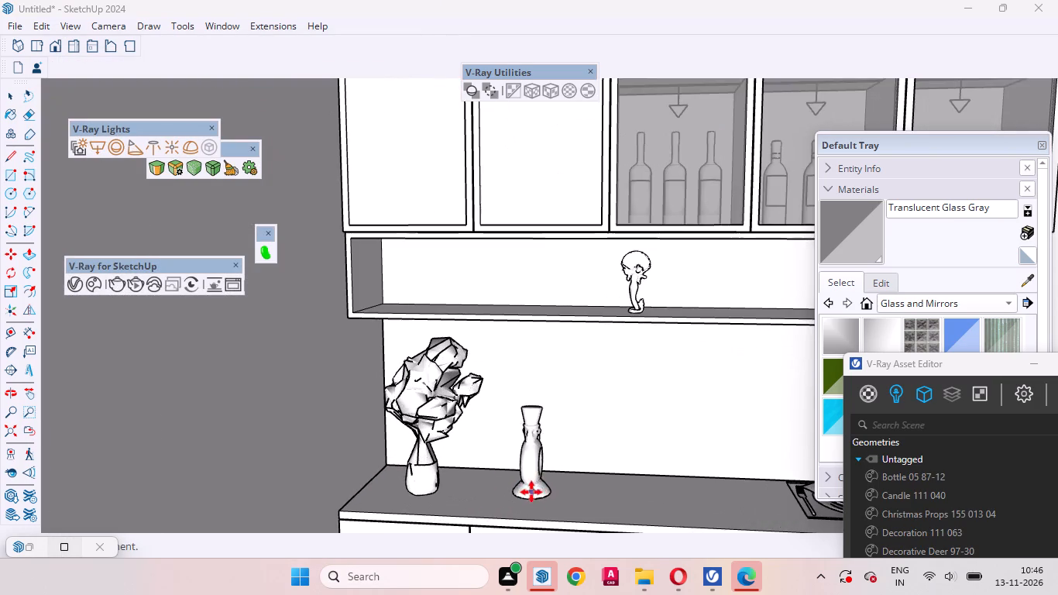
middle_drag(533, 493, 396, 562)
scroll(396, 562, up, 1)
scroll(496, 469, up, 3)
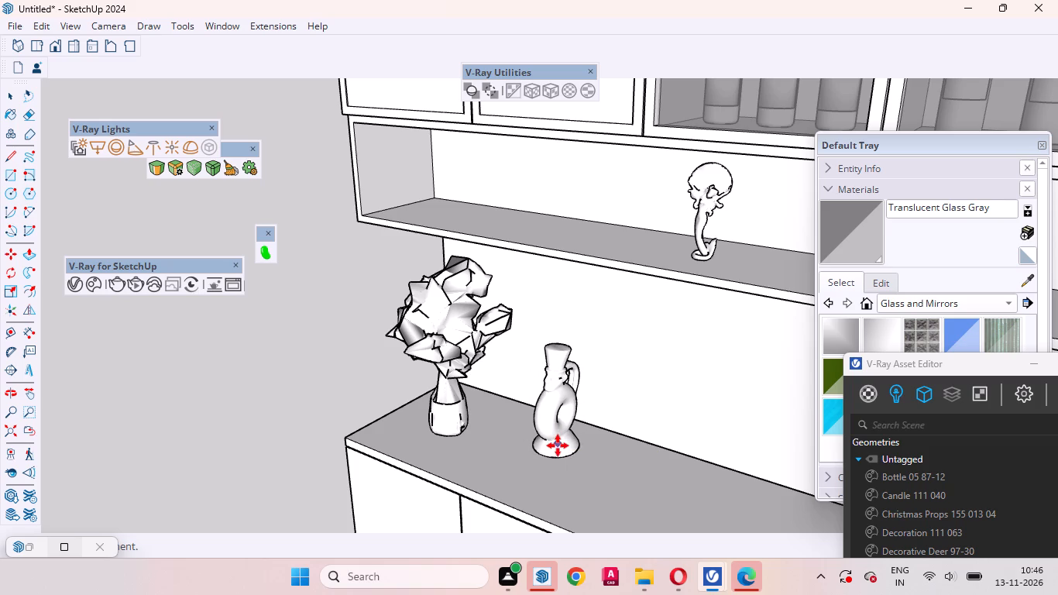
click(558, 445)
key(space)
Rotate the jug prop slightly on the countertop about its back base corner.
scroll(709, 427, down, 3)
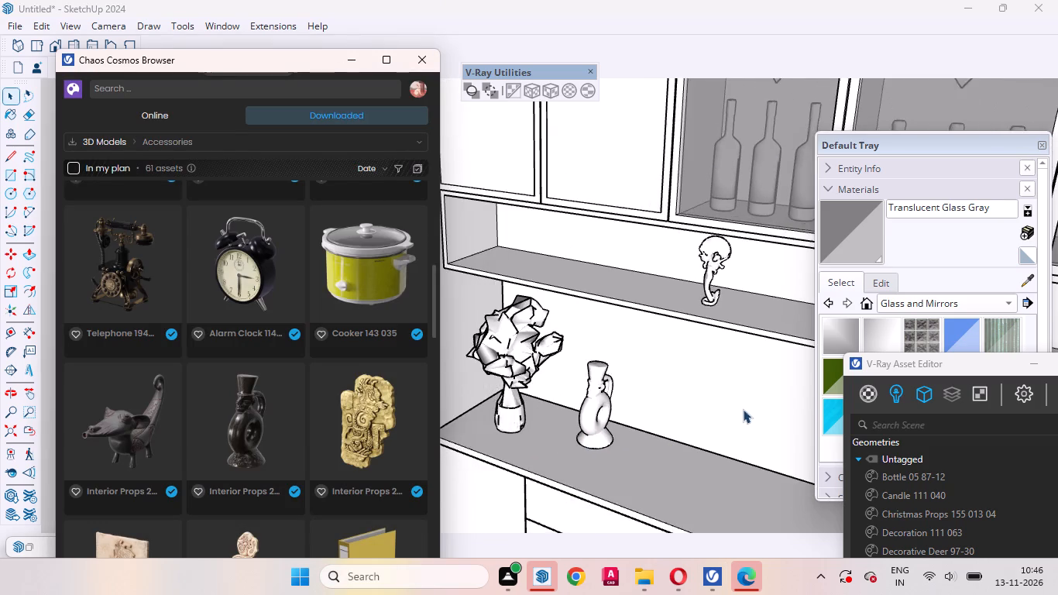
scroll(728, 408, down, 3)
middle_drag(655, 450, 564, 450)
scroll(610, 418, up, 3)
click(660, 418)
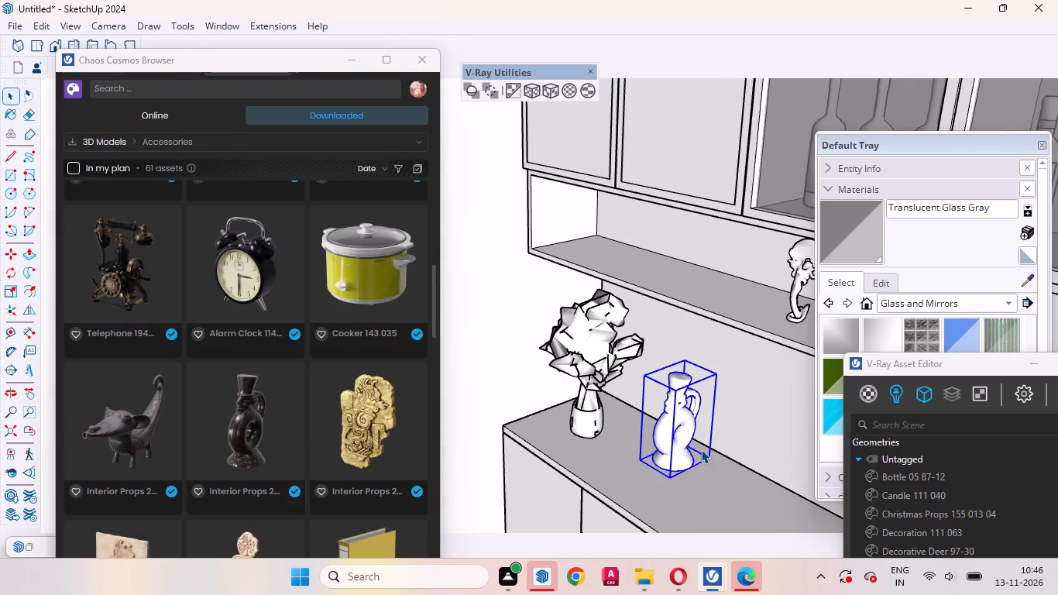
key(s)
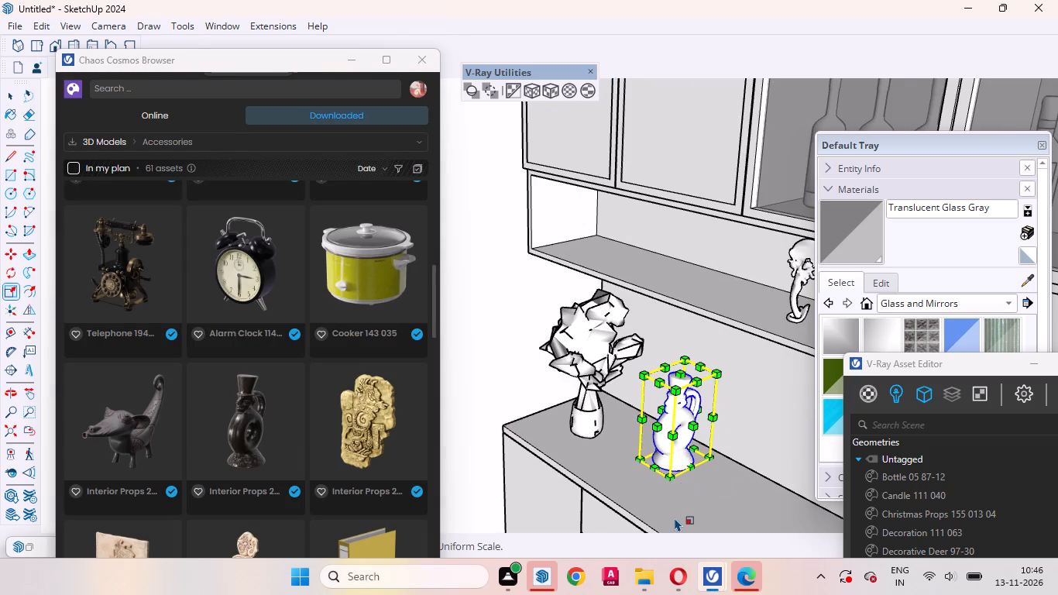
key(space)
key(q)
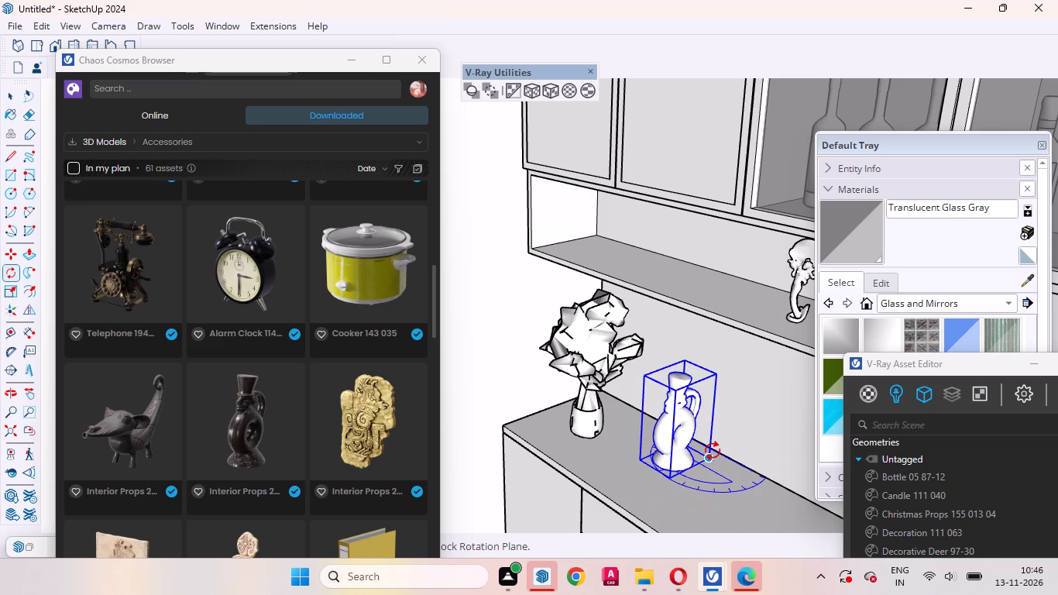
click(713, 451)
click(670, 478)
click(662, 466)
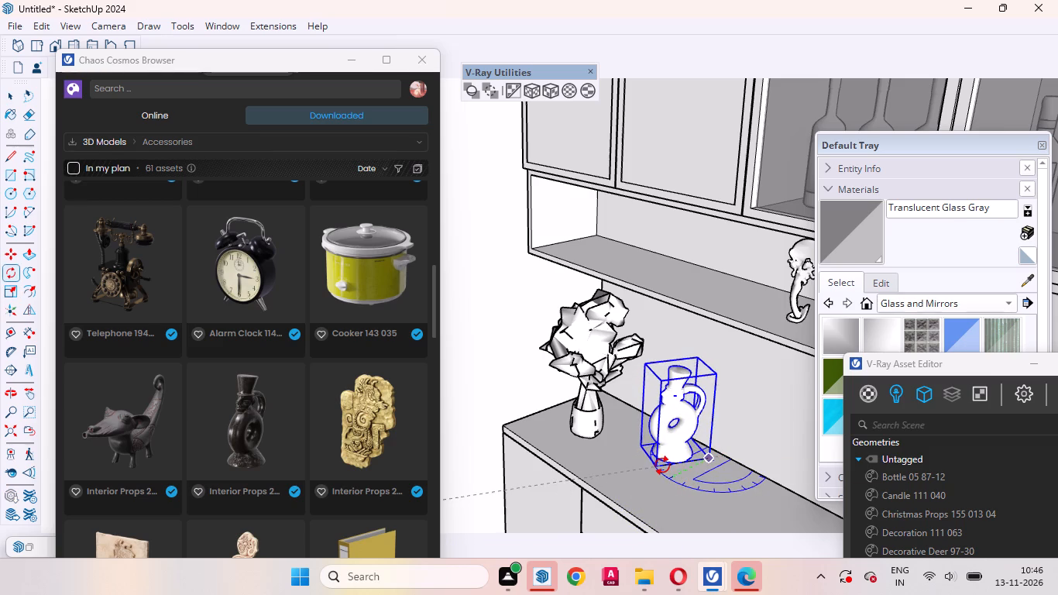
key(space)
Move the rotated jug prop slightly toward the countertop's front edge.
key(m)
click(672, 474)
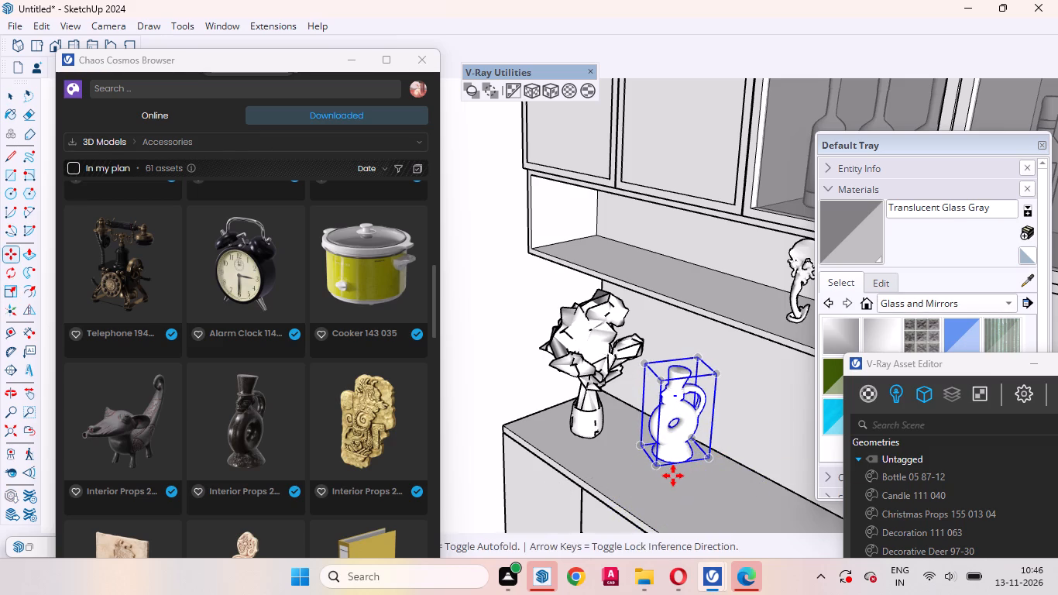
click(654, 483)
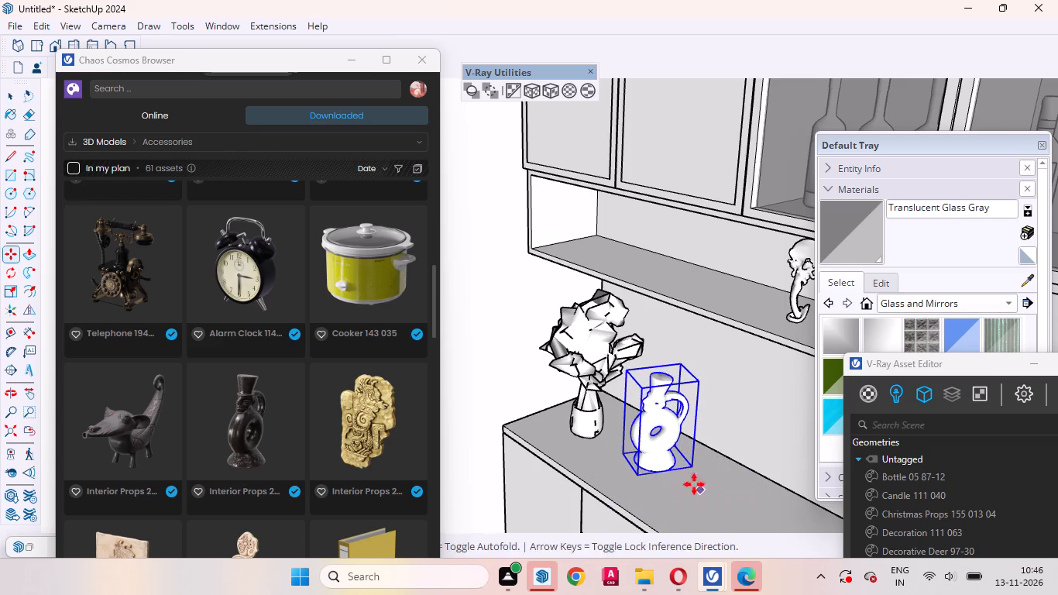
key(space)
scroll(692, 356, down, 19)
click(625, 193)
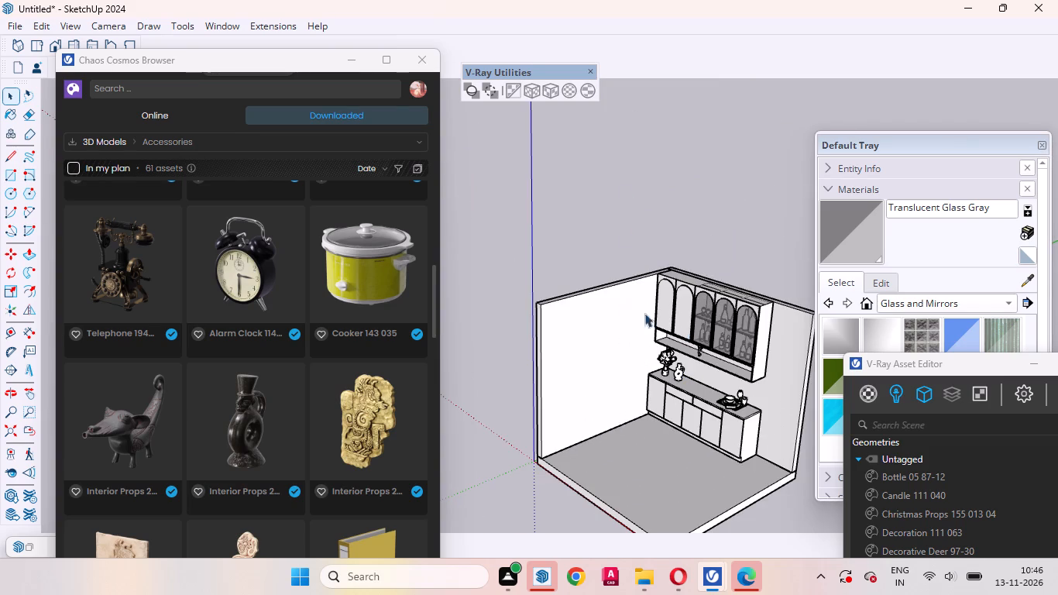
Shift the jug prop along the countertop, slightly farther away from the plant.
middle_drag(682, 314, 809, 249)
scroll(675, 366, up, 13)
middle_drag(594, 420, 671, 388)
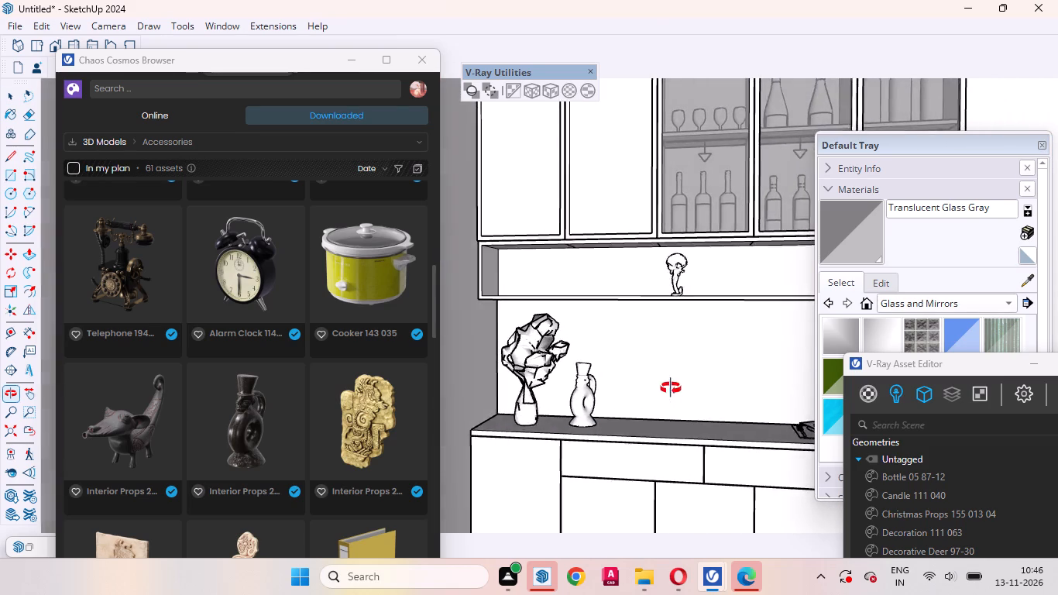
middle_drag(671, 388, 689, 428)
scroll(590, 408, up, 4)
click(574, 380)
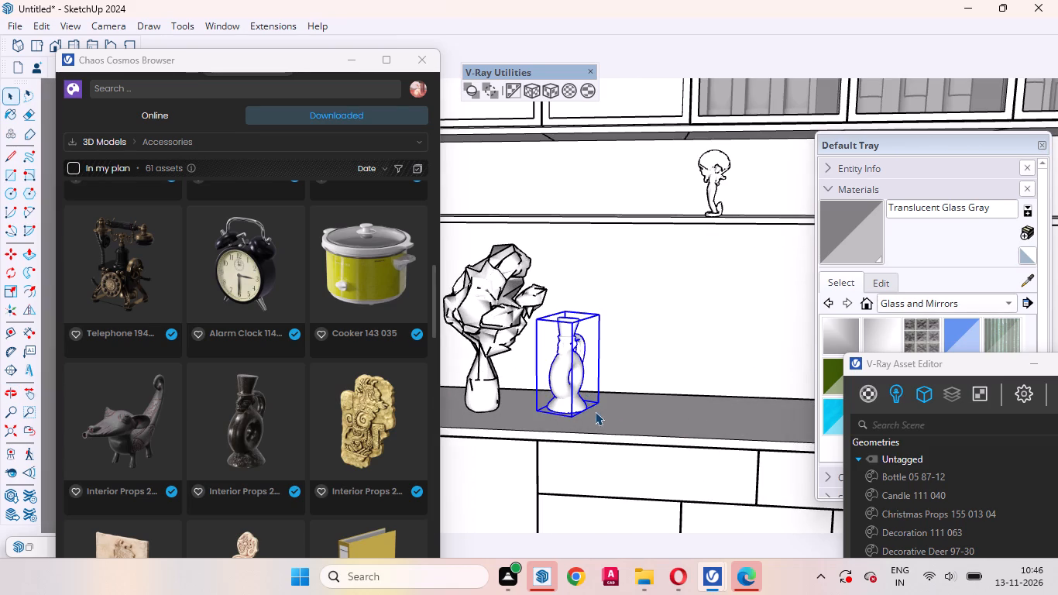
key(m)
click(590, 425)
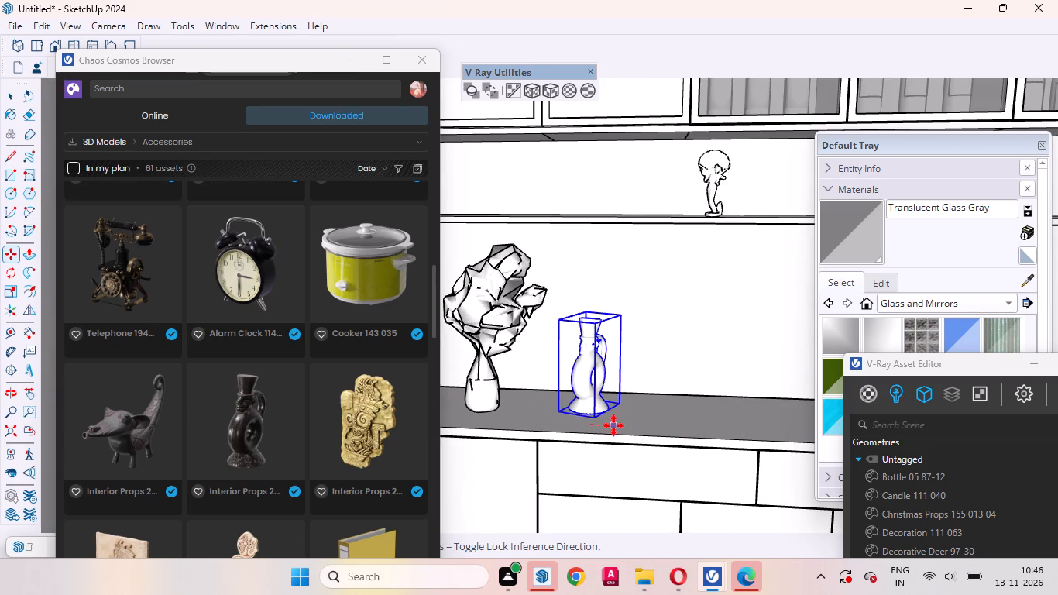
click(614, 425)
key(space)
Nudge the jug prop a little closer to the countertop's front edge and deselect it.
middle_drag(606, 431, 368, 594)
scroll(545, 373, down, 4)
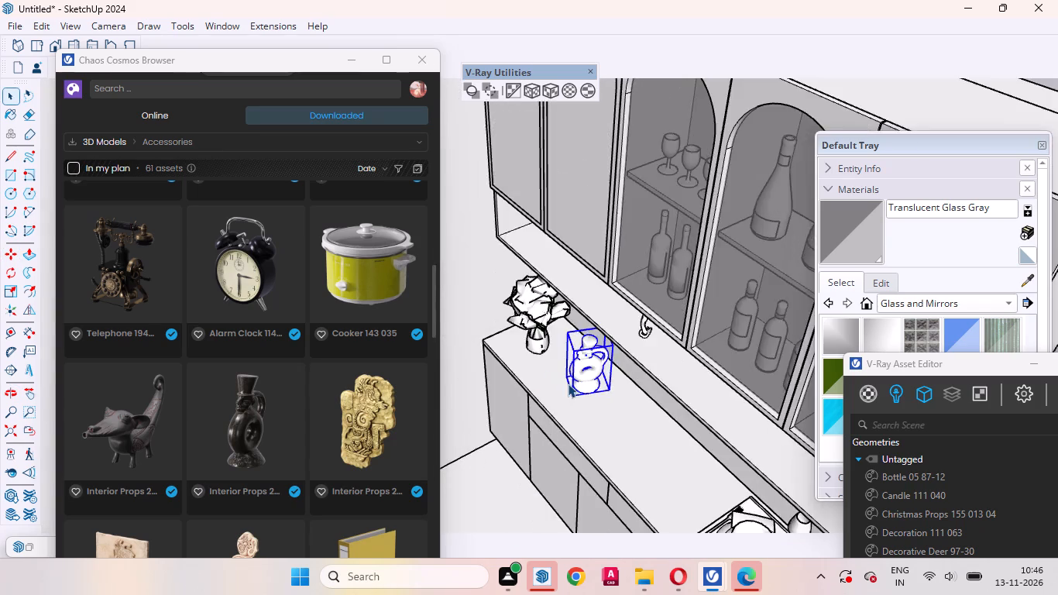
scroll(591, 410, up, 4)
key(m)
click(618, 401)
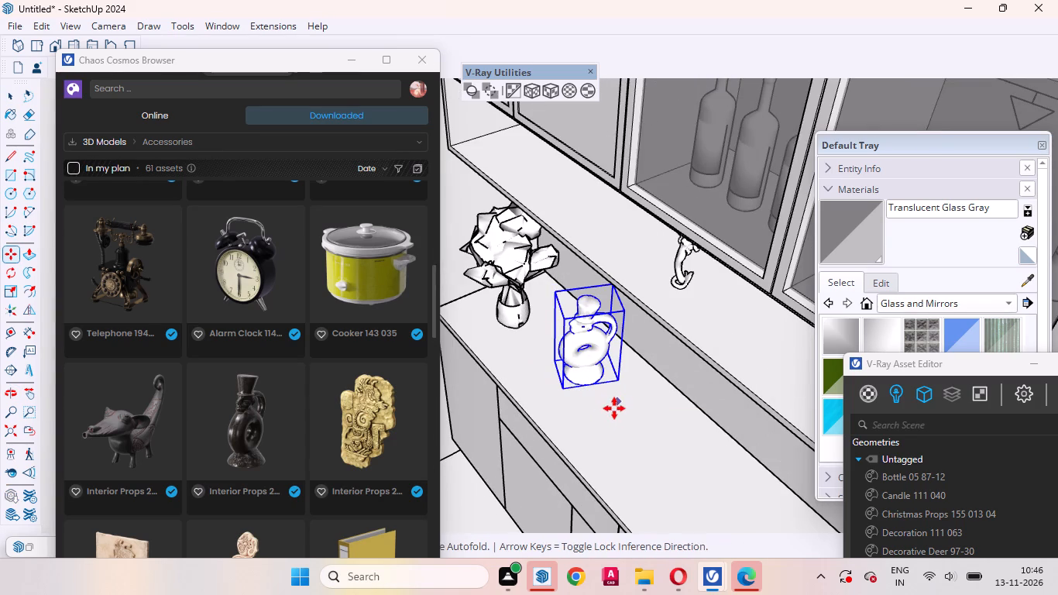
click(605, 414)
key(space)
scroll(607, 328, down, 6)
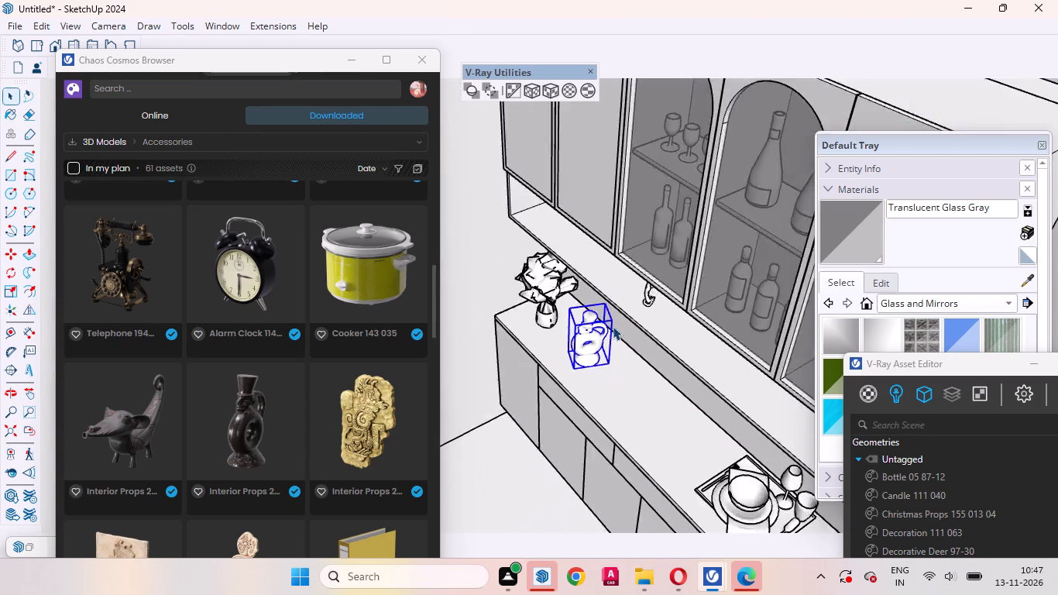
scroll(613, 326, down, 3)
middle_drag(589, 415, 699, 323)
click(725, 101)
scroll(679, 263, down, 4)
middle_drag(607, 377, 696, 296)
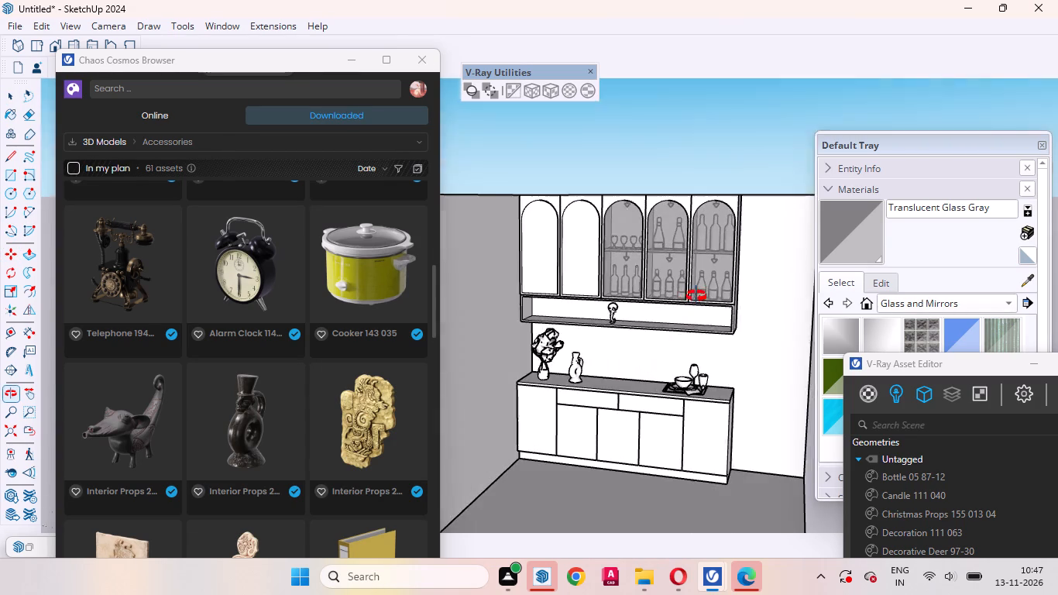
Delete the tray set with the bowl and glasses from the end of the countertop opposite the plant.
middle_drag(696, 296, 702, 294)
click(682, 377)
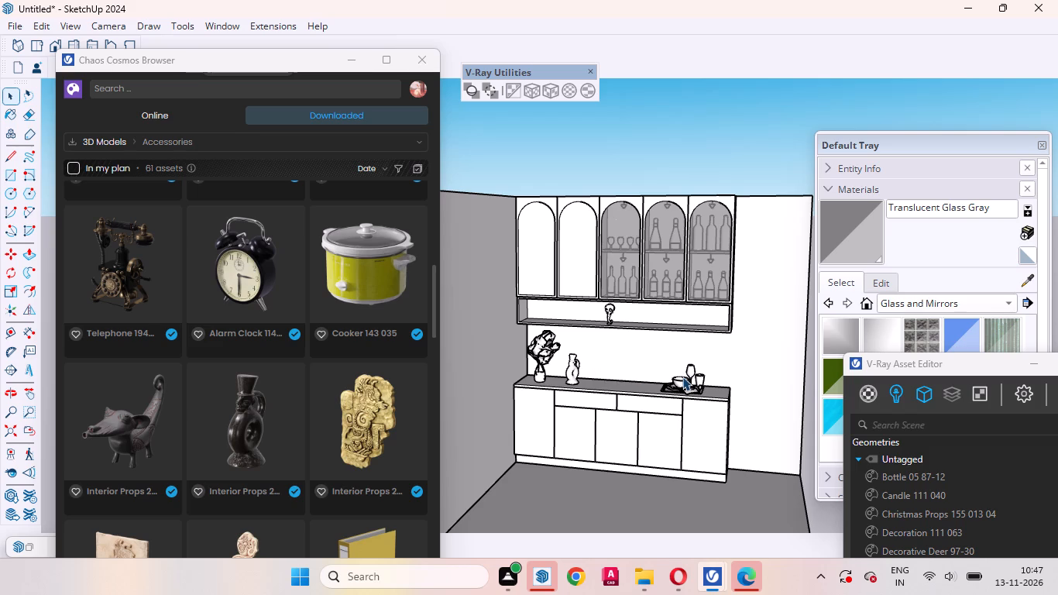
right_click(682, 377)
click(726, 26)
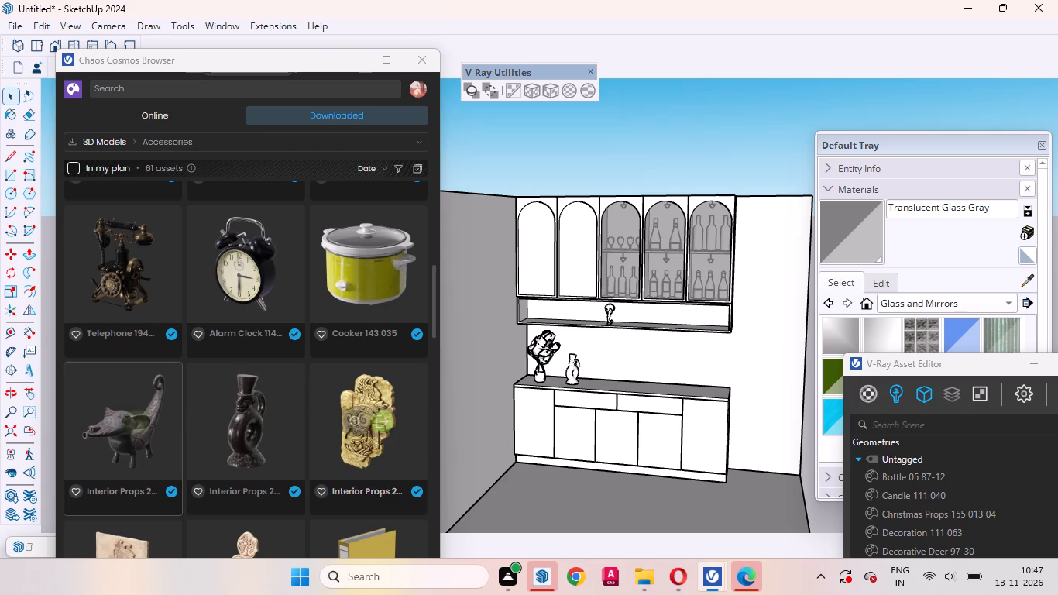
Find the gold standing Decorative Deer among the downloaded Cosmos accessories and import it into the model.
scroll(328, 421, down, 1)
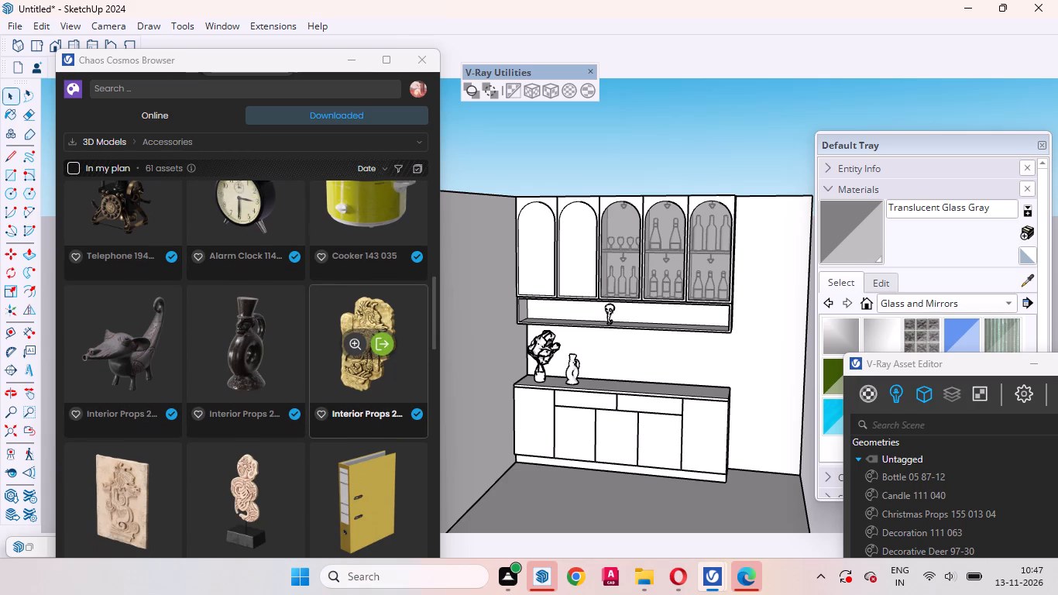
scroll(328, 421, down, 1)
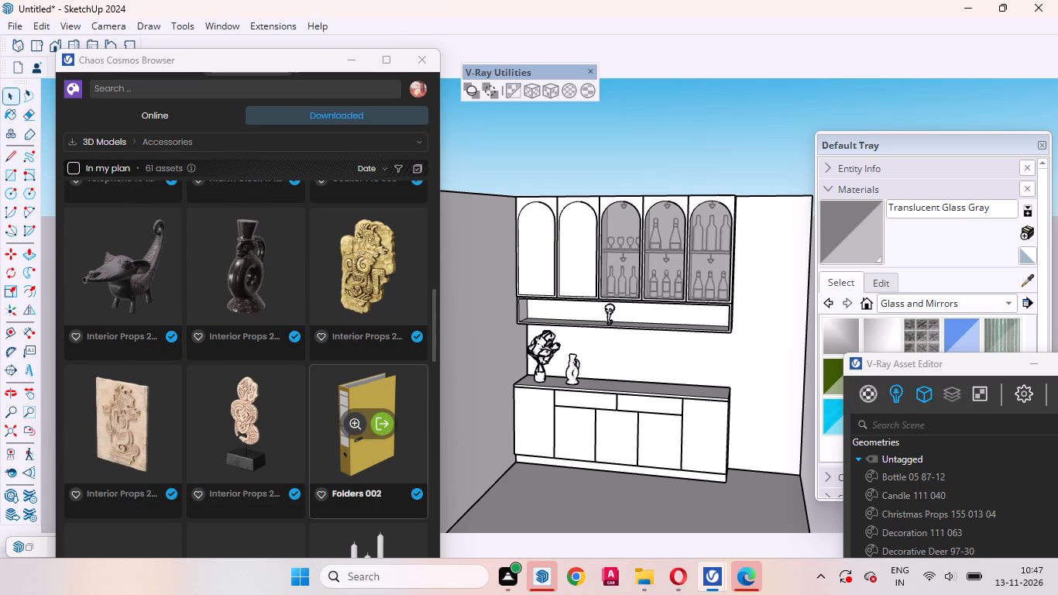
scroll(270, 447, up, 1)
scroll(270, 447, down, 1)
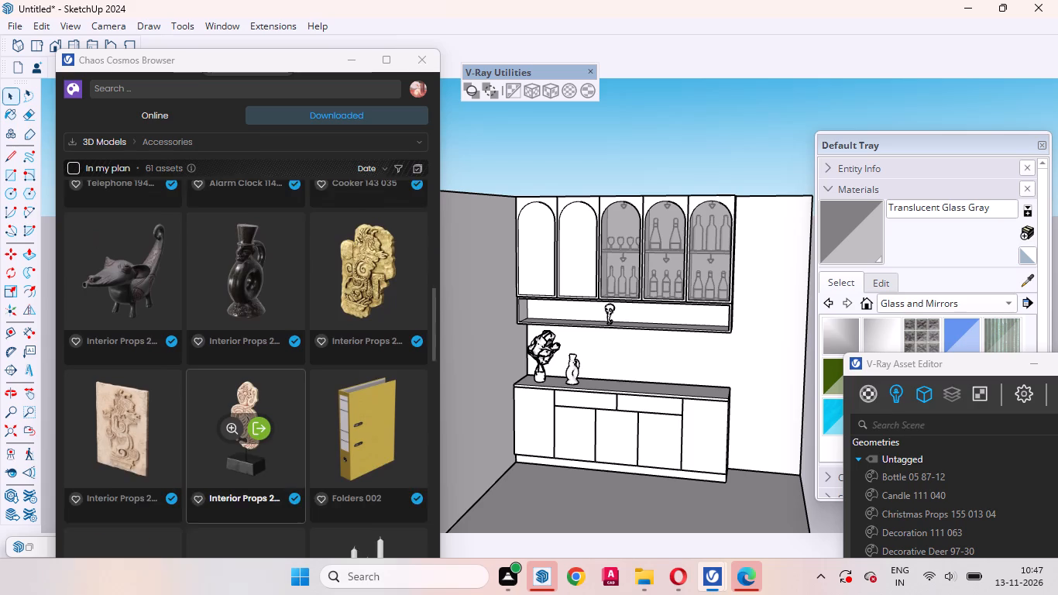
scroll(270, 447, down, 5)
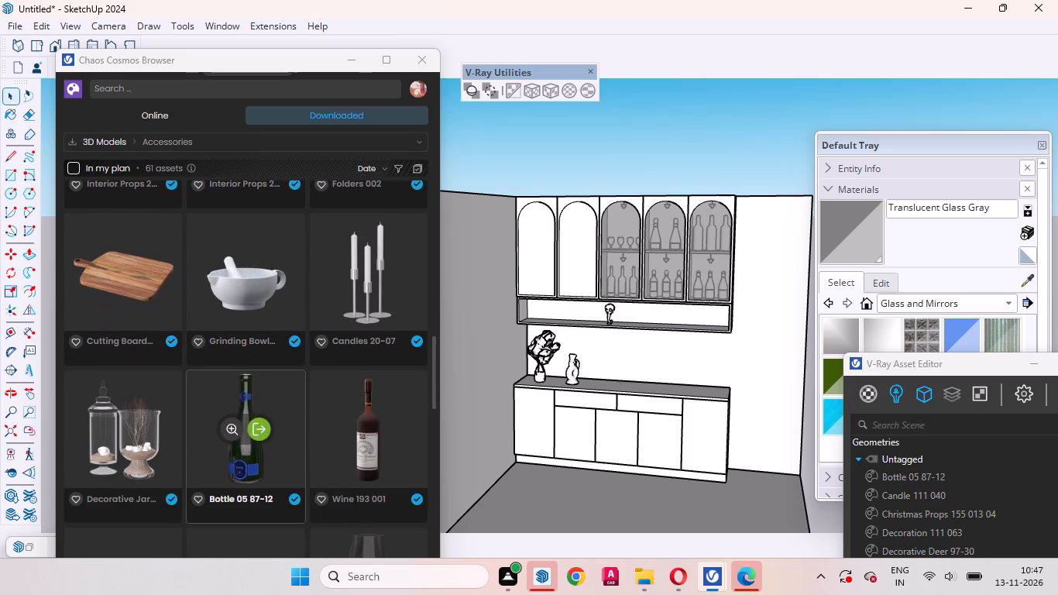
scroll(226, 463, down, 4)
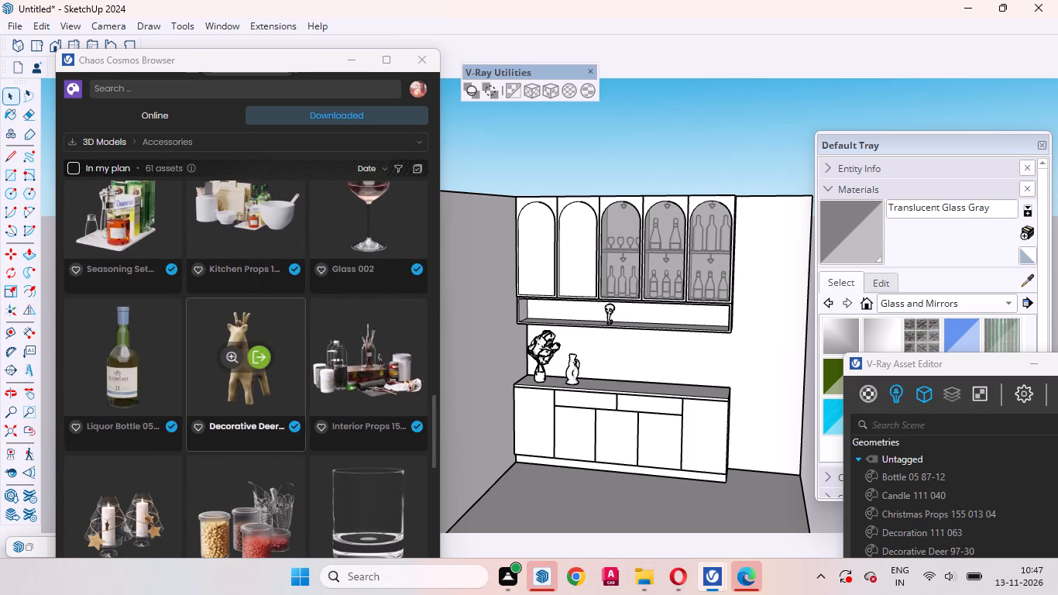
click(259, 356)
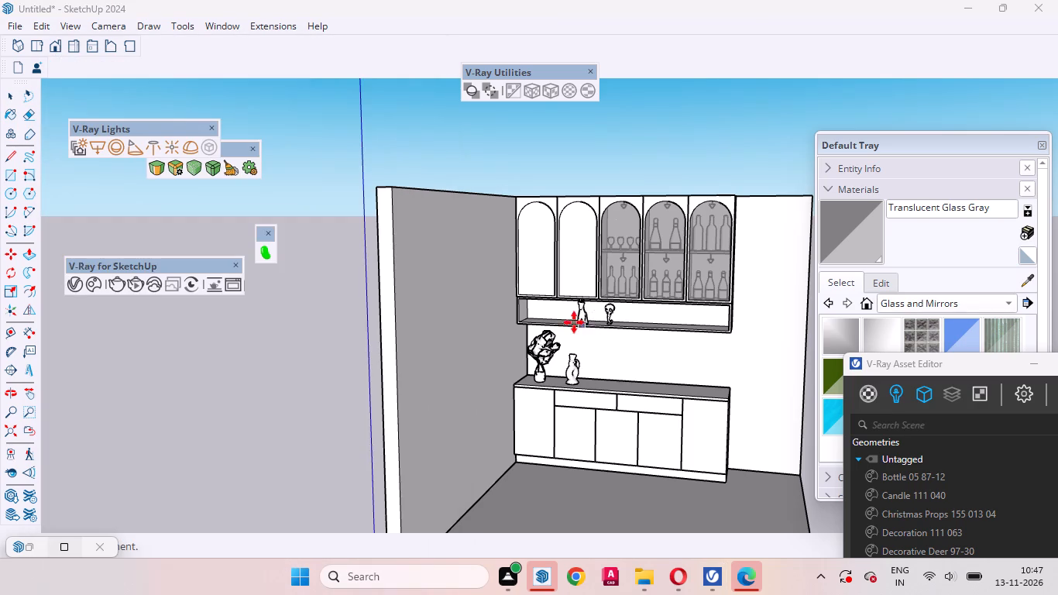
Place the imported deer figurine on the open shelf beneath the end glass-front door, farthest from the plant.
scroll(569, 320, up, 10)
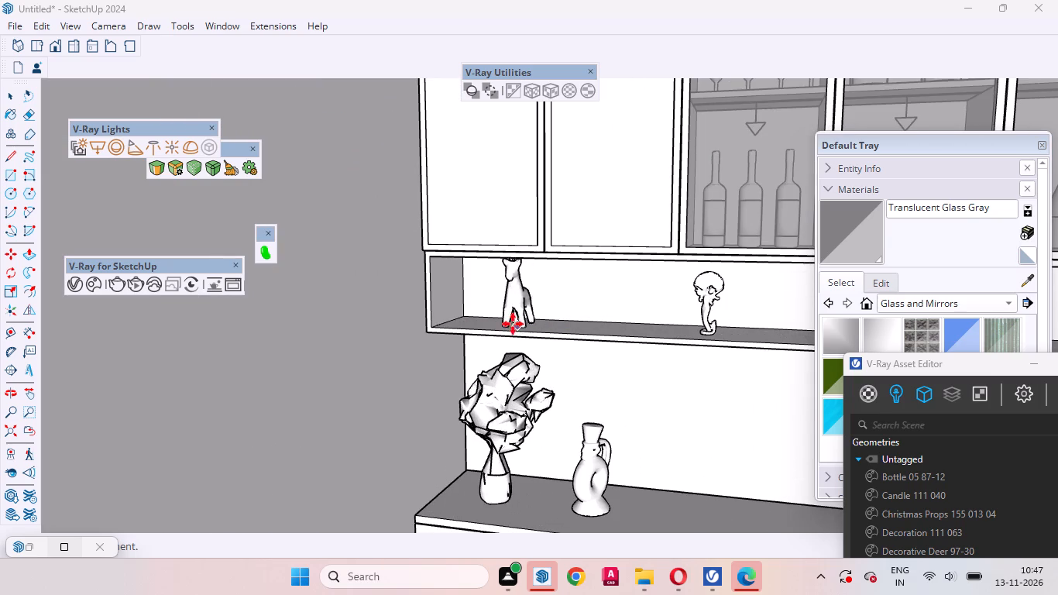
scroll(479, 352, down, 5)
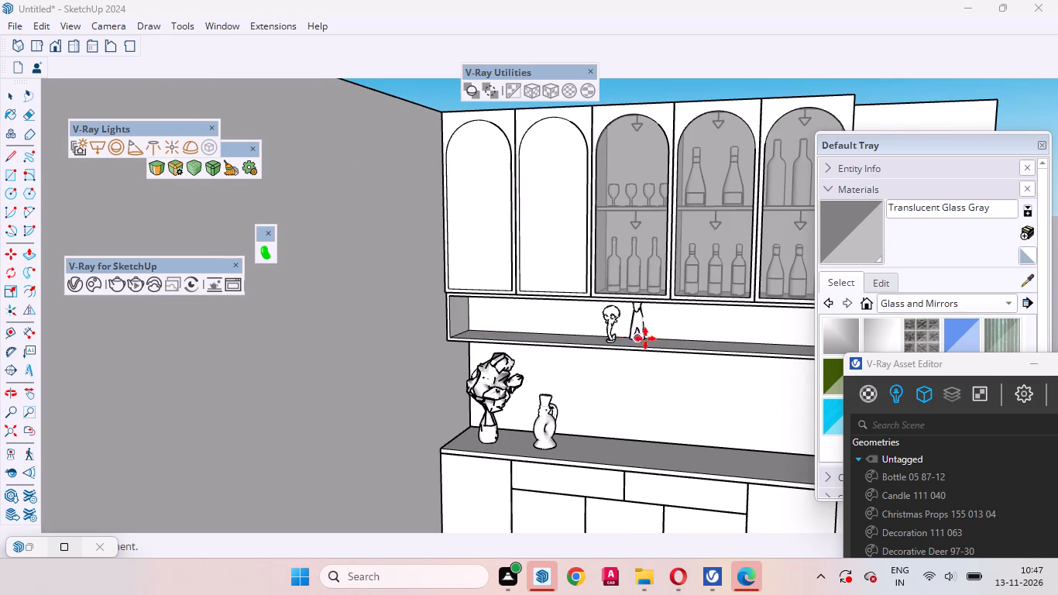
scroll(647, 339, up, 5)
scroll(533, 363, down, 8)
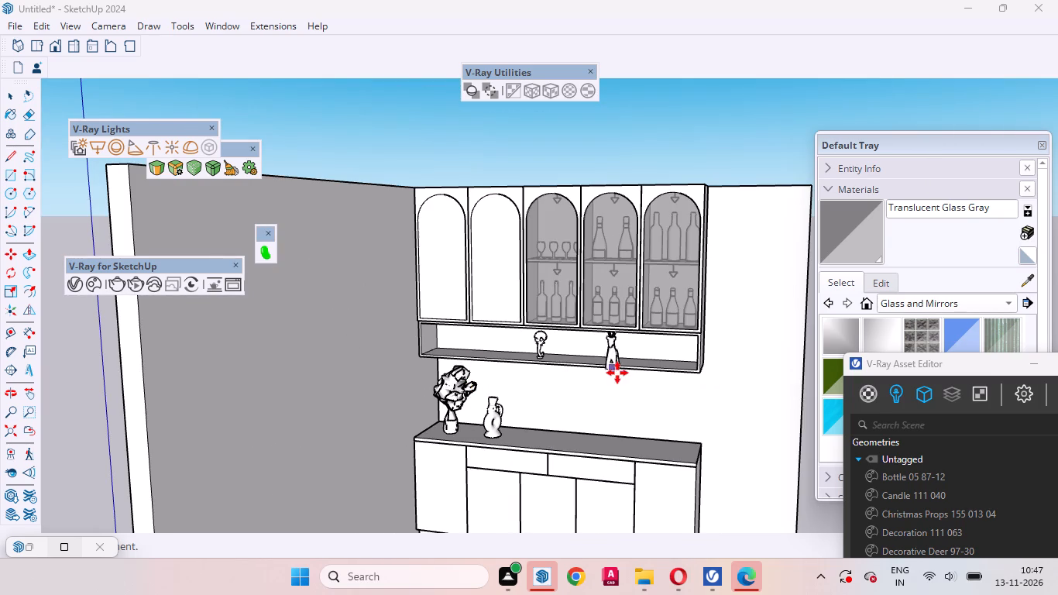
scroll(630, 356, up, 6)
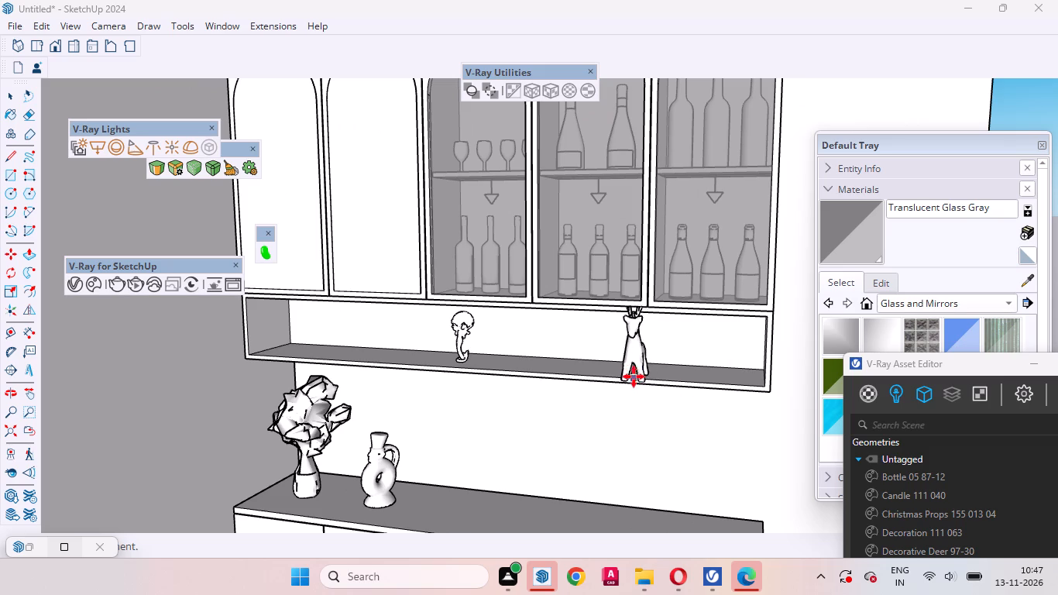
scroll(634, 377, up, 3)
middle_drag(755, 378, 606, 439)
scroll(680, 426, up, 2)
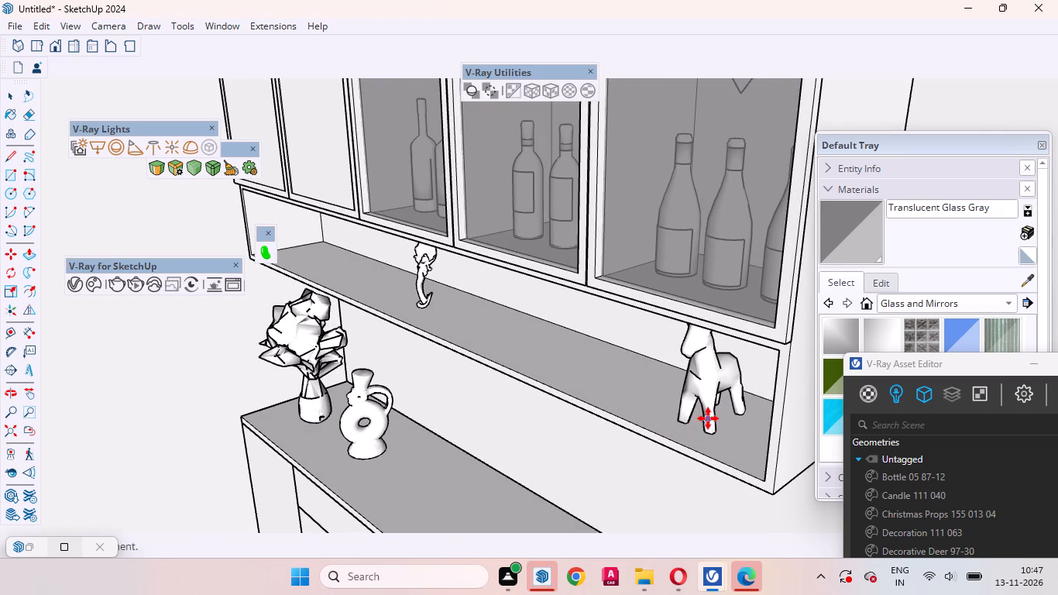
click(708, 418)
key(space)
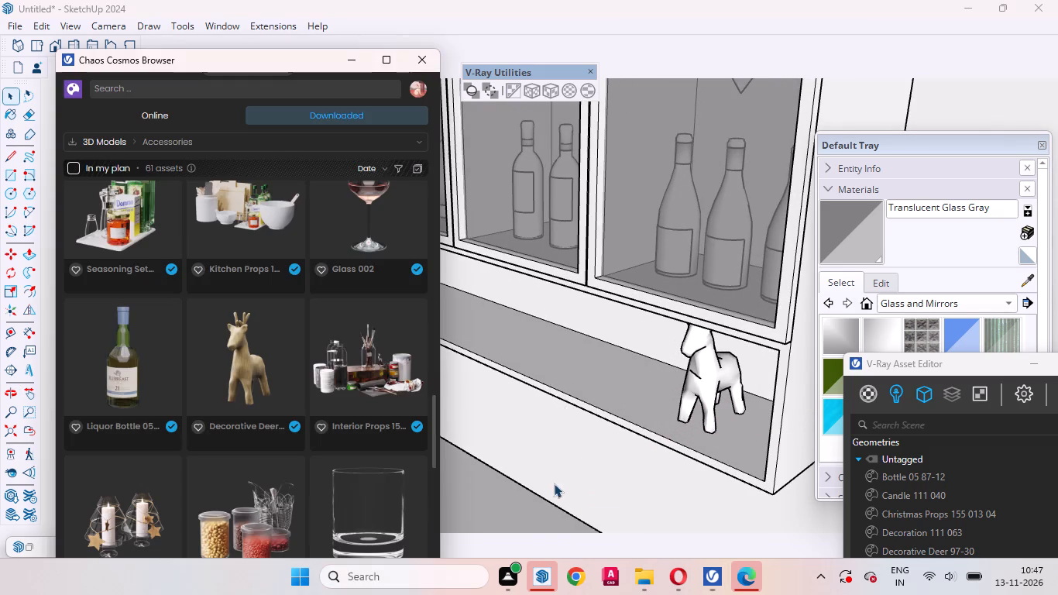
Scale the deer figurine down uniformly so its antlers fit inside the open shelf.
middle_drag(548, 483, 741, 415)
scroll(661, 421, down, 13)
middle_drag(691, 383, 694, 314)
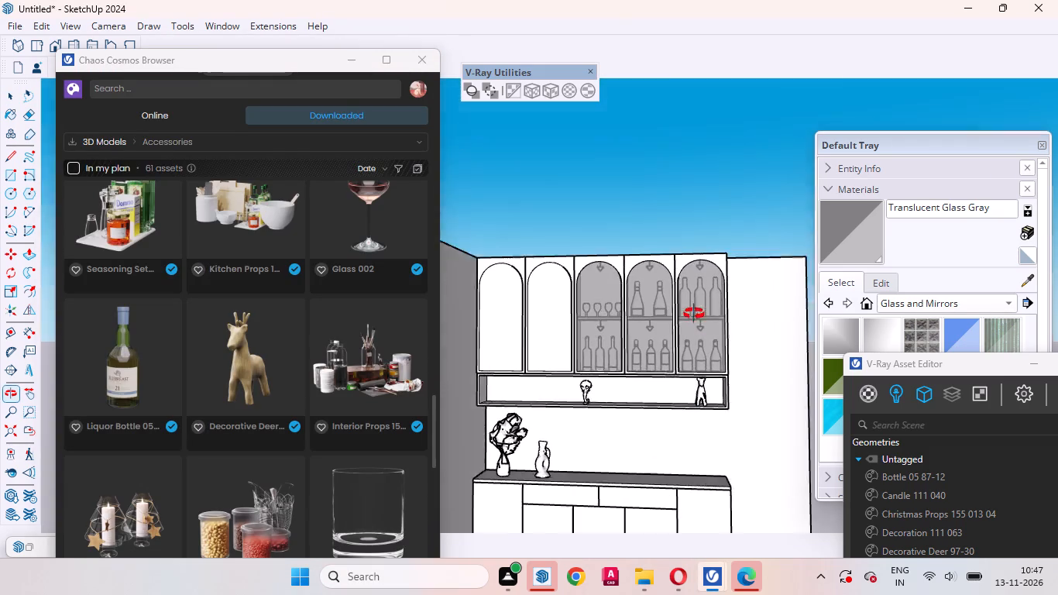
middle_drag(694, 314, 694, 312)
scroll(710, 377, up, 17)
click(696, 372)
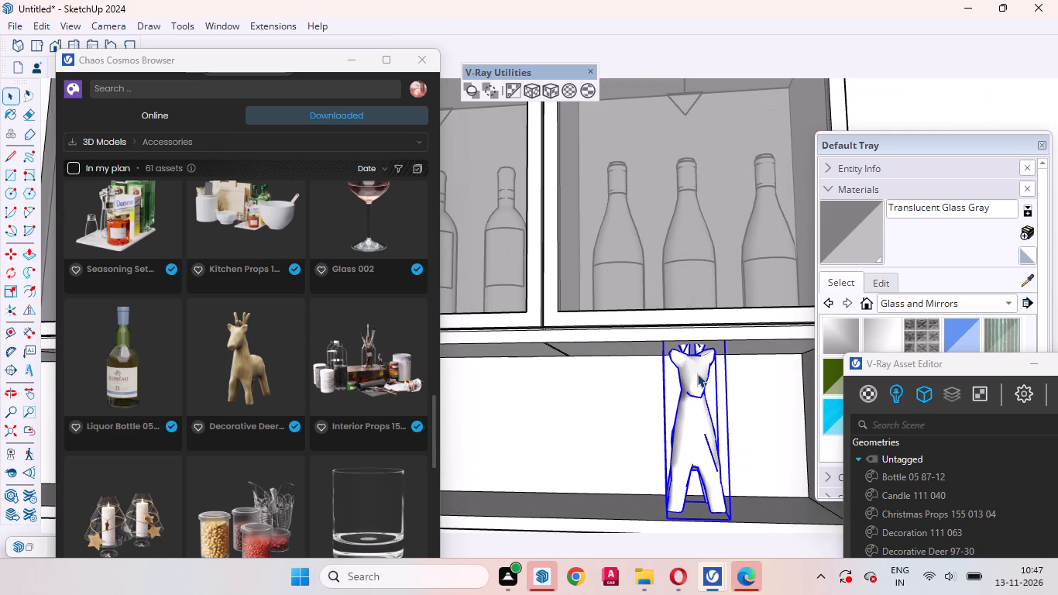
key(s)
click(728, 324)
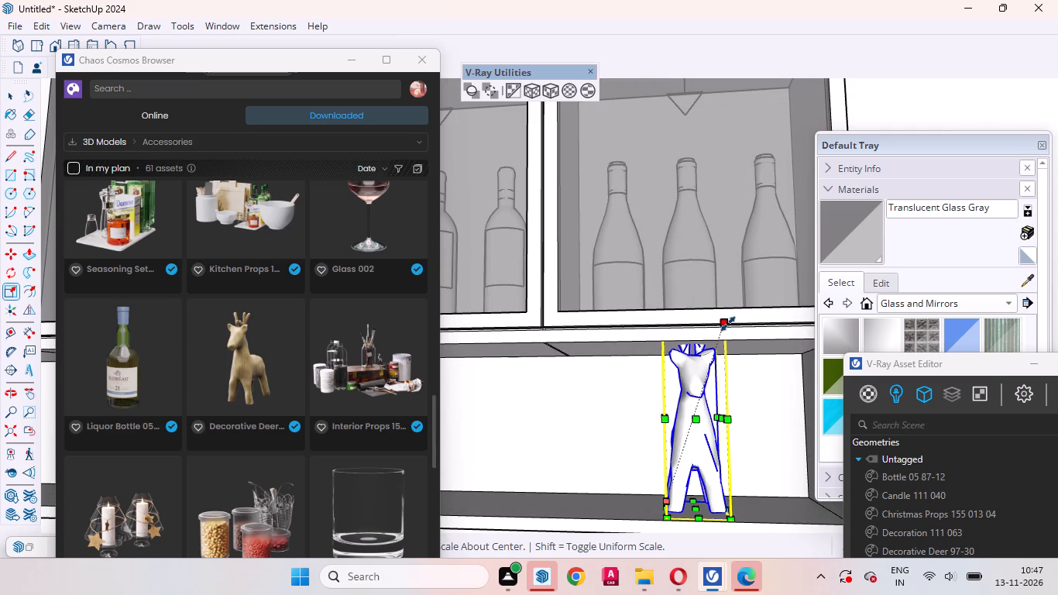
click(721, 363)
key(space)
scroll(709, 352, down, 4)
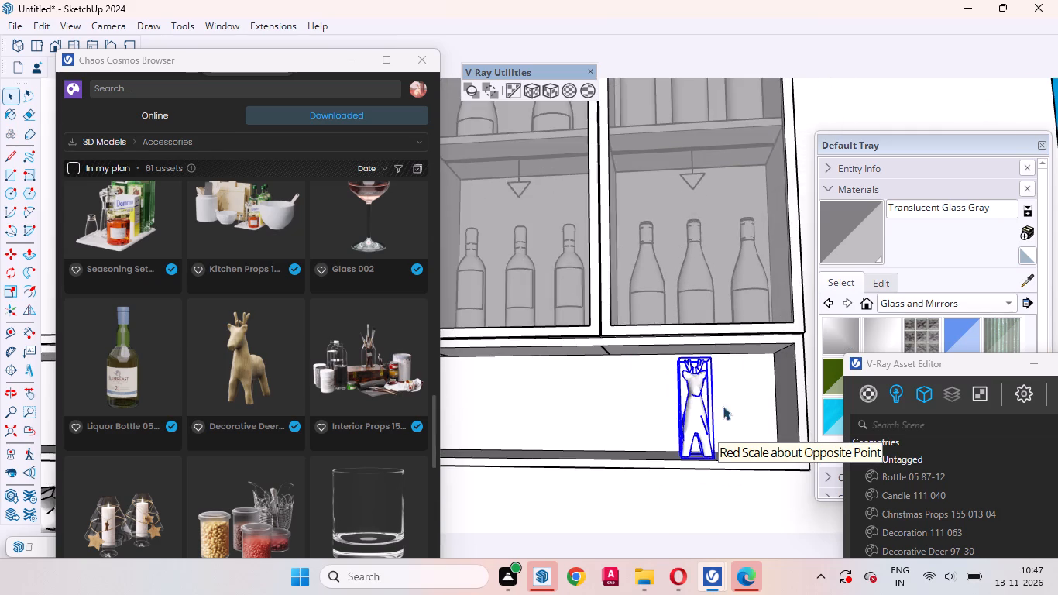
Rotate the deer figurine slightly on the shelf about its back base corner and deselect it.
middle_drag(722, 437, 568, 552)
scroll(624, 518, up, 3)
key(q)
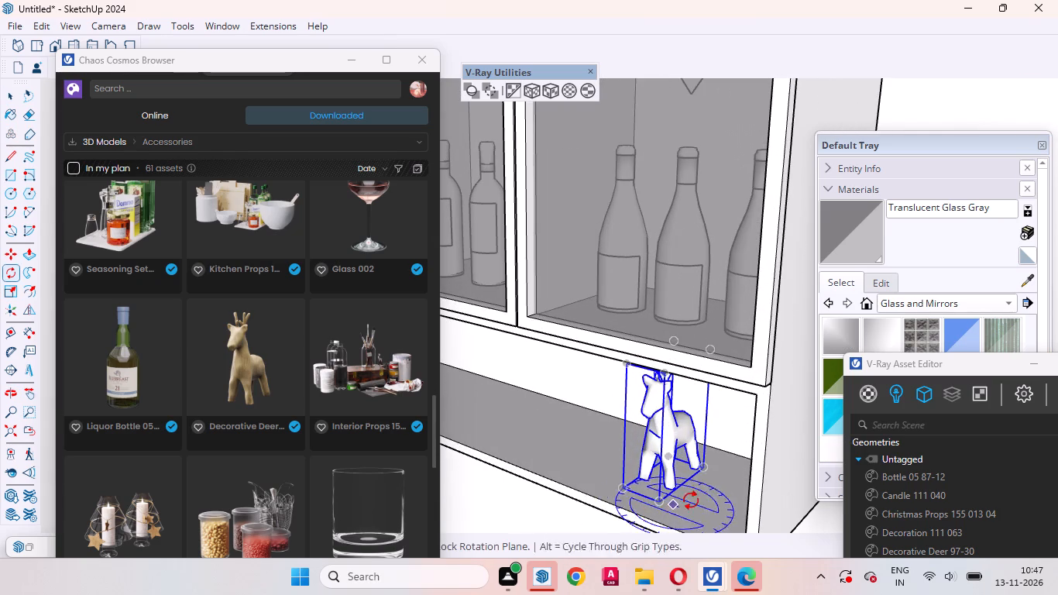
scroll(691, 500, up, 3)
click(707, 459)
click(646, 505)
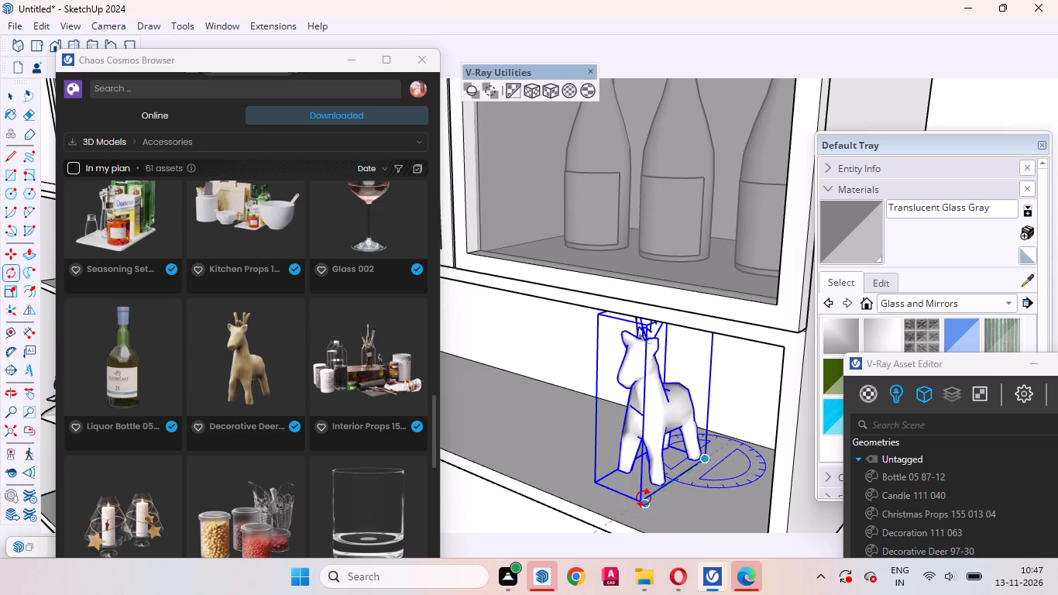
click(631, 487)
key(space)
scroll(718, 383, down, 2)
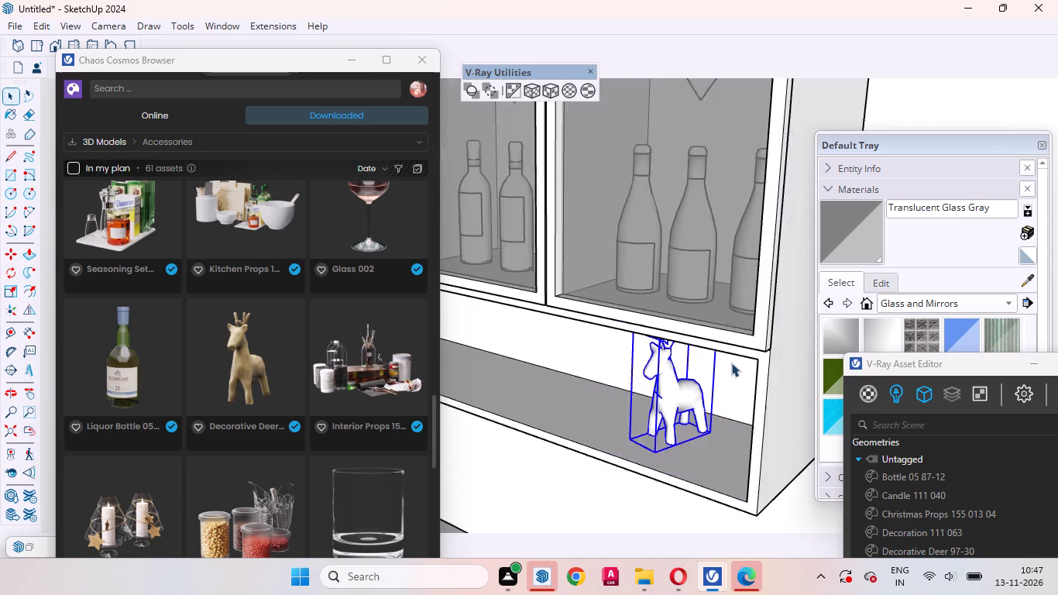
scroll(731, 363, down, 16)
click(720, 177)
Import Tree Decoration 83-10 from the downloaded Cosmos accessories and place it on the countertop end below the deer.
middle_drag(685, 434, 794, 418)
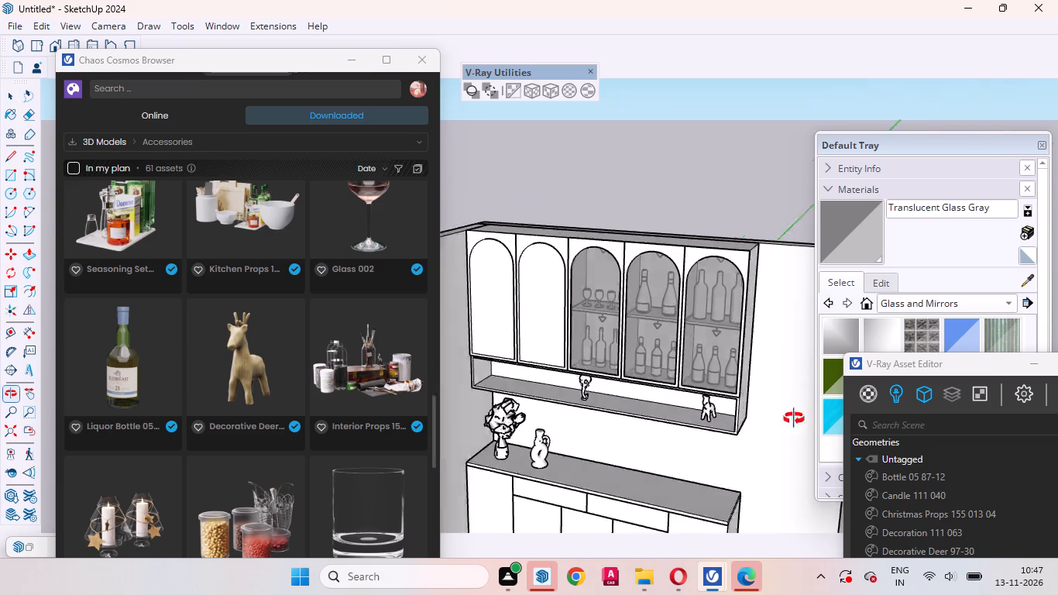
middle_drag(794, 418, 863, 390)
scroll(187, 449, down, 2)
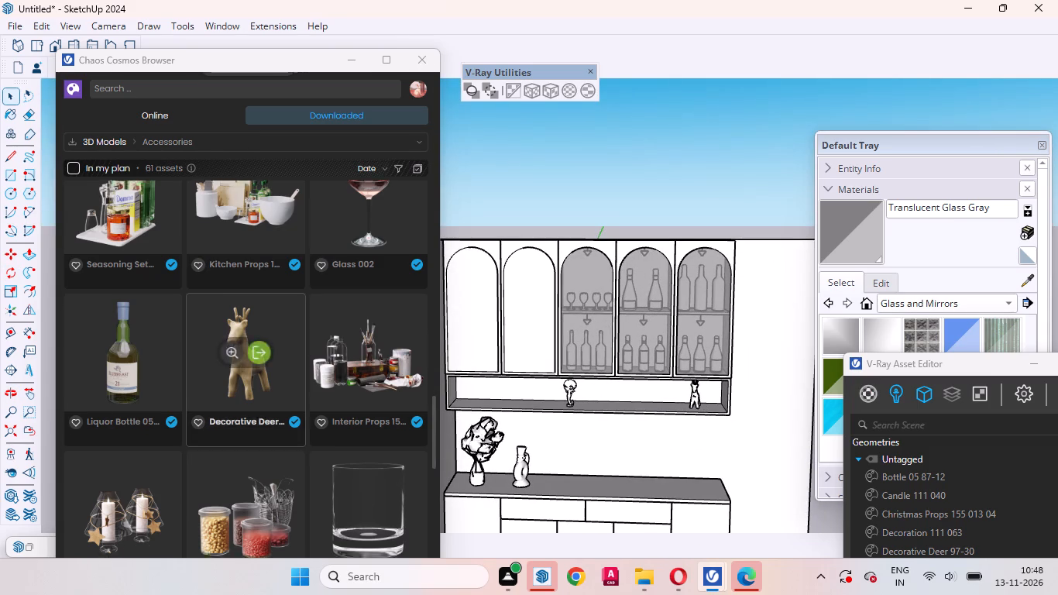
scroll(228, 415, down, 3)
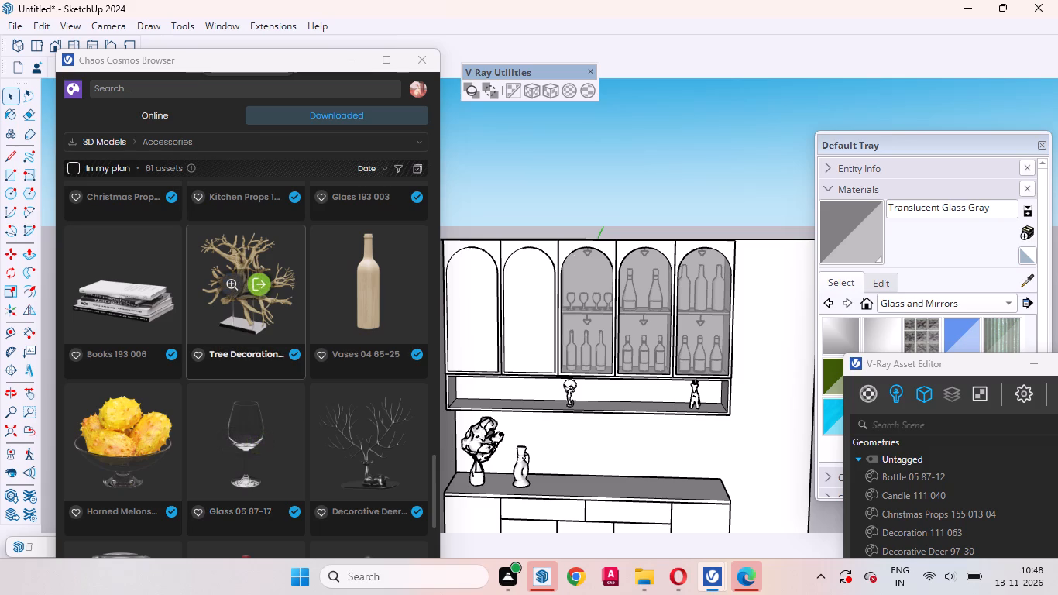
click(255, 282)
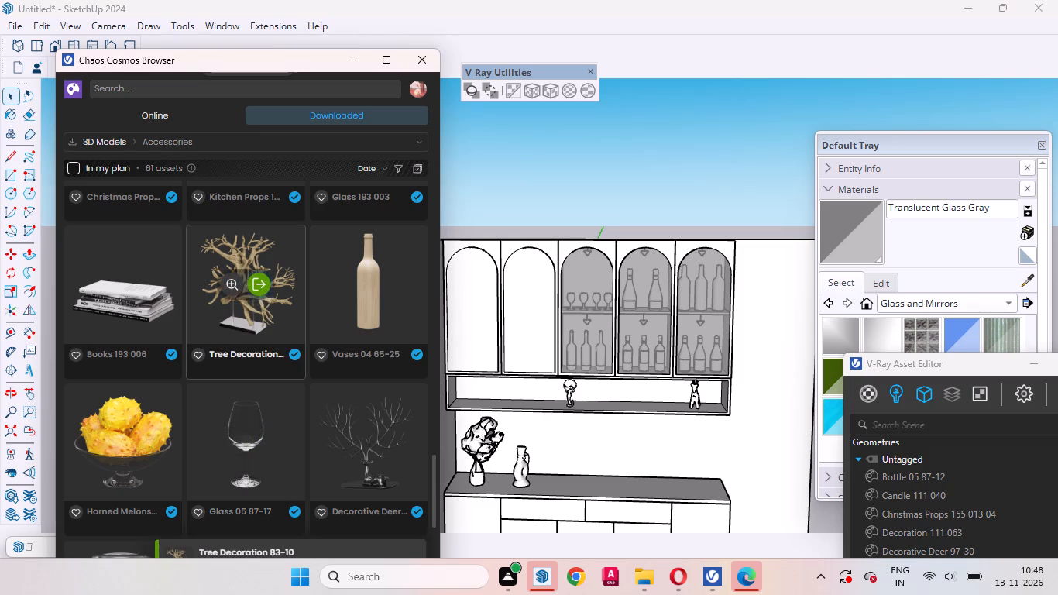
scroll(507, 478, down, 8)
scroll(588, 493, up, 2)
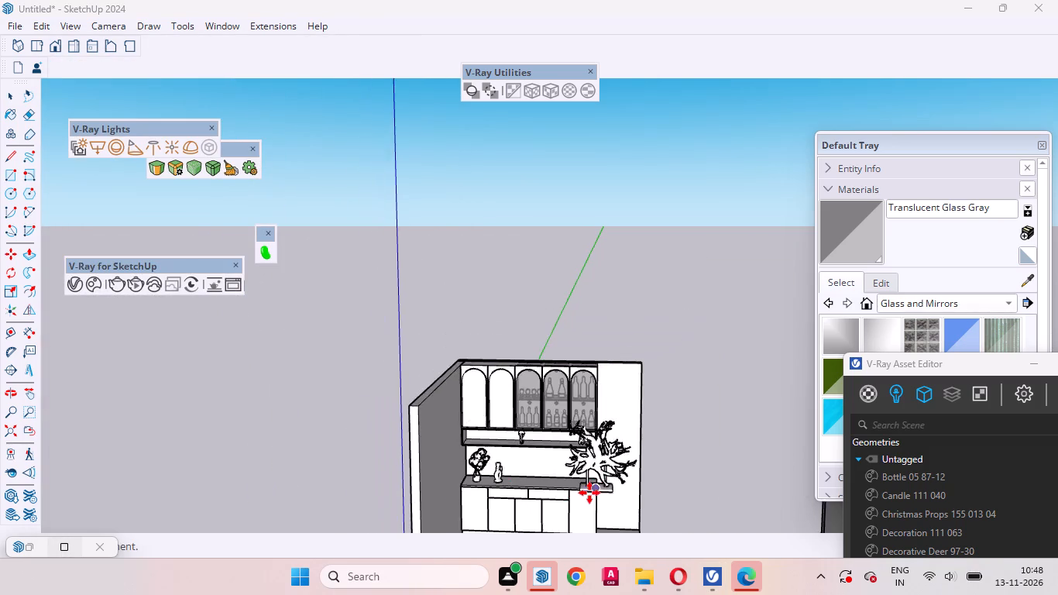
scroll(589, 493, up, 9)
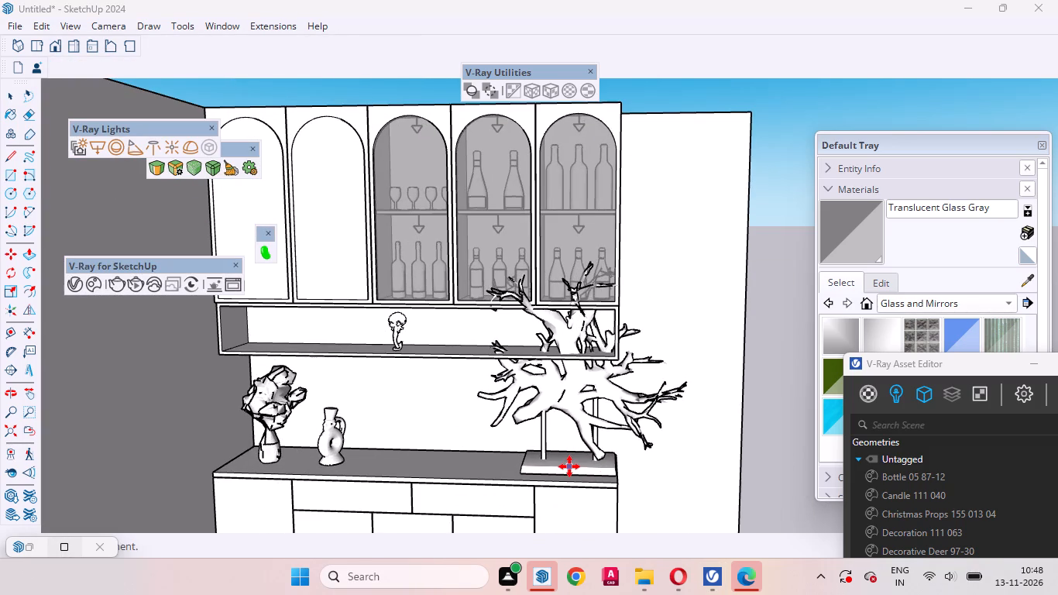
click(569, 466)
key(space)
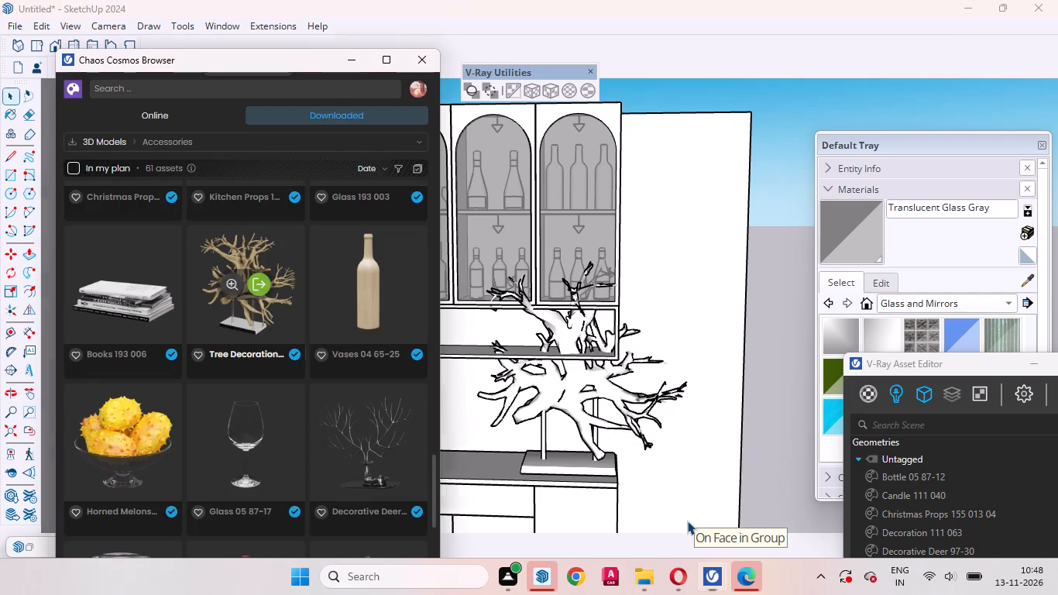
Scale the tree decoration down uniformly to roughly half its size so it fits beneath the open shelf.
click(557, 412)
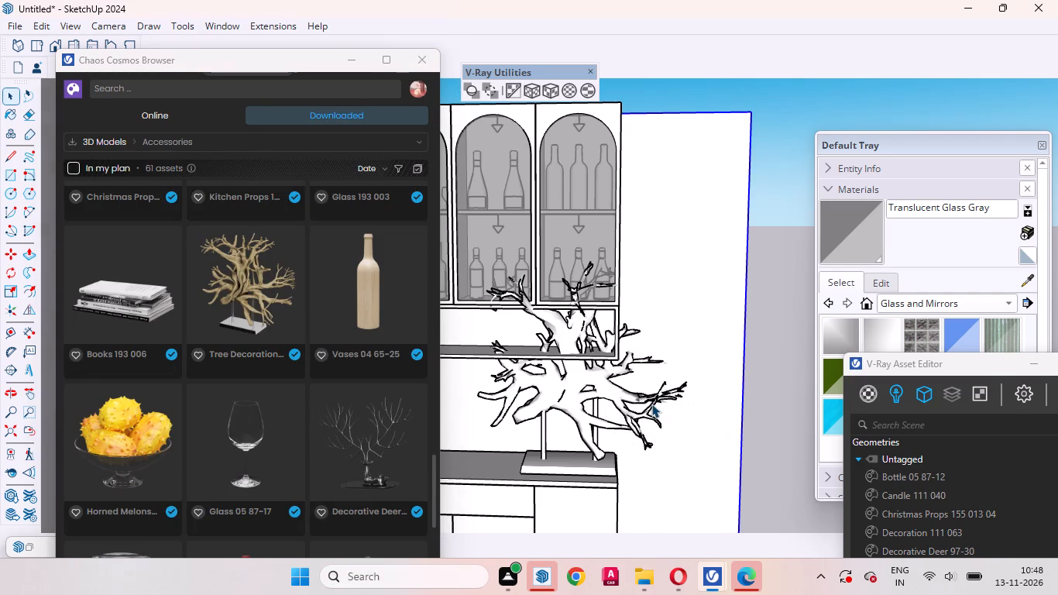
click(577, 388)
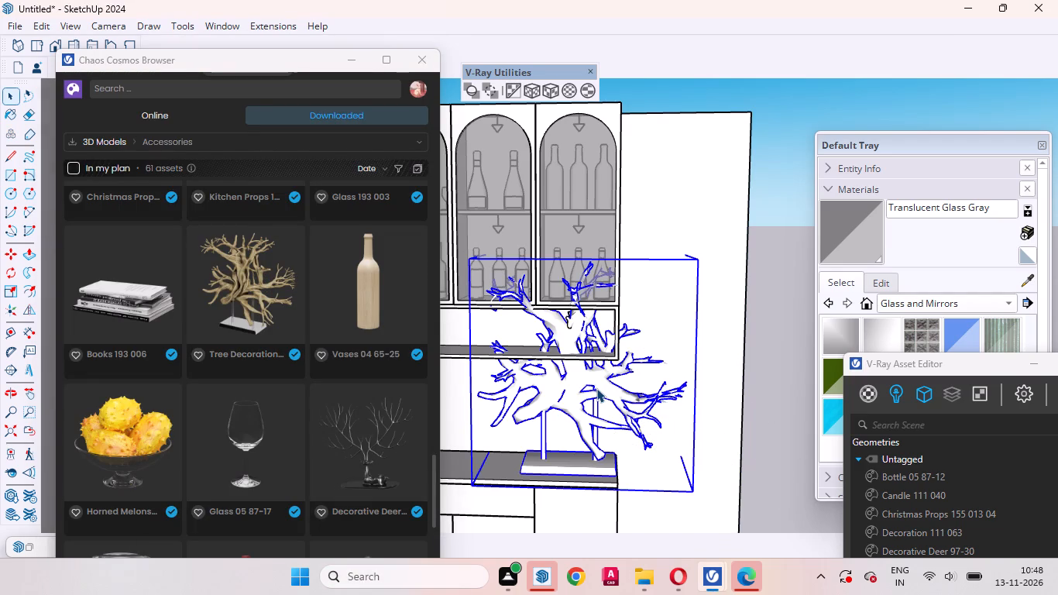
key(s)
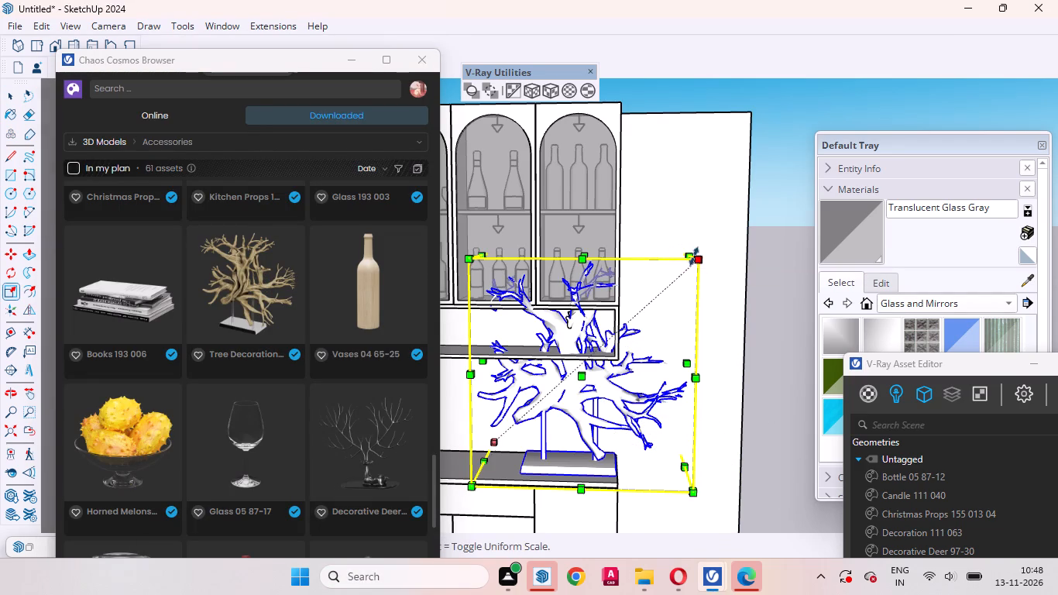
click(698, 258)
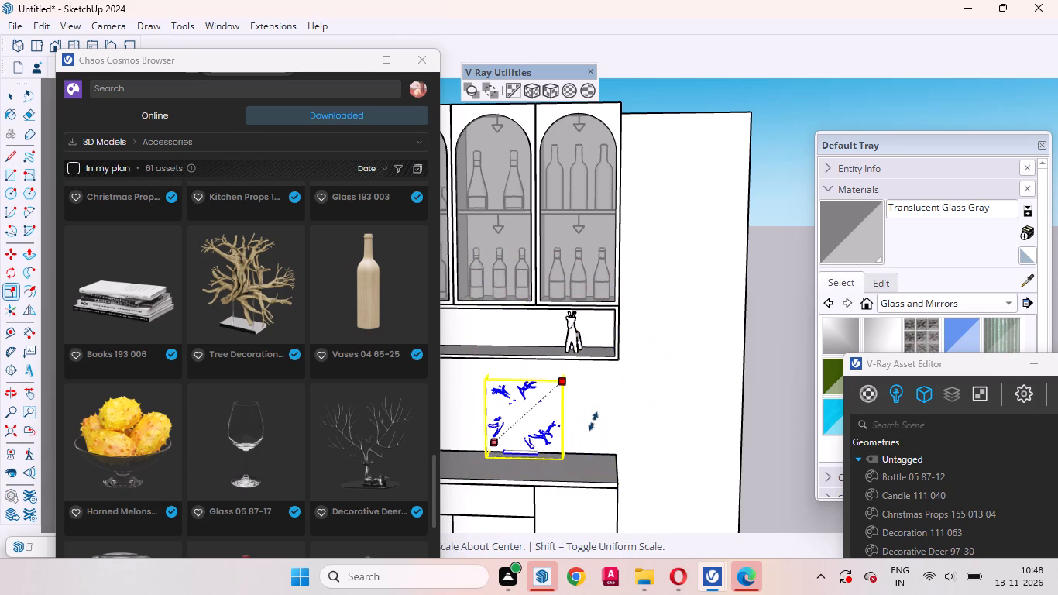
click(631, 408)
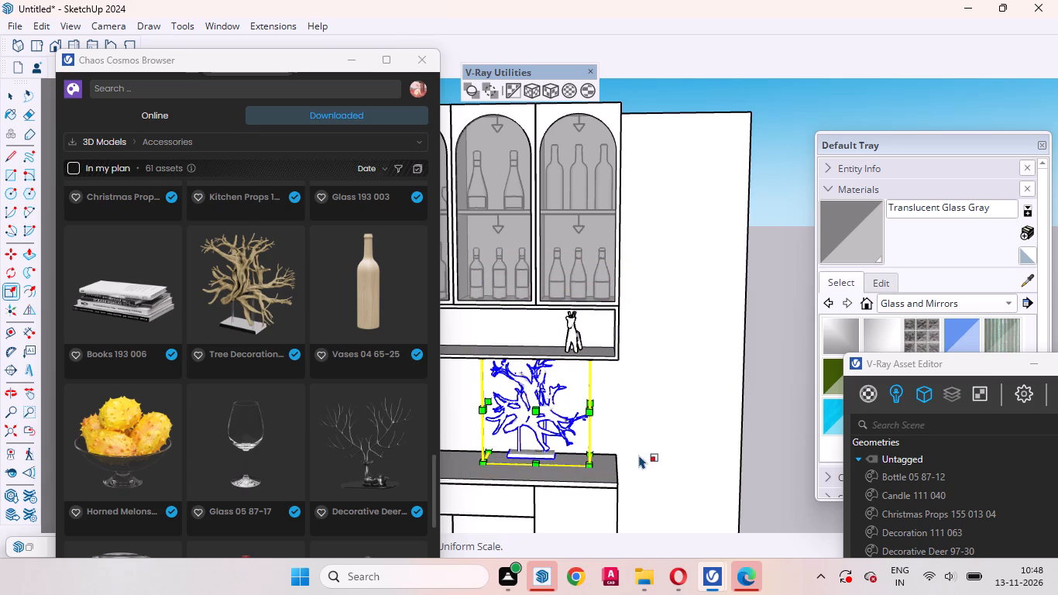
Move the scaled tree decoration from the back wall toward the countertop's front edge.
middle_drag(631, 473, 329, 544)
key(m)
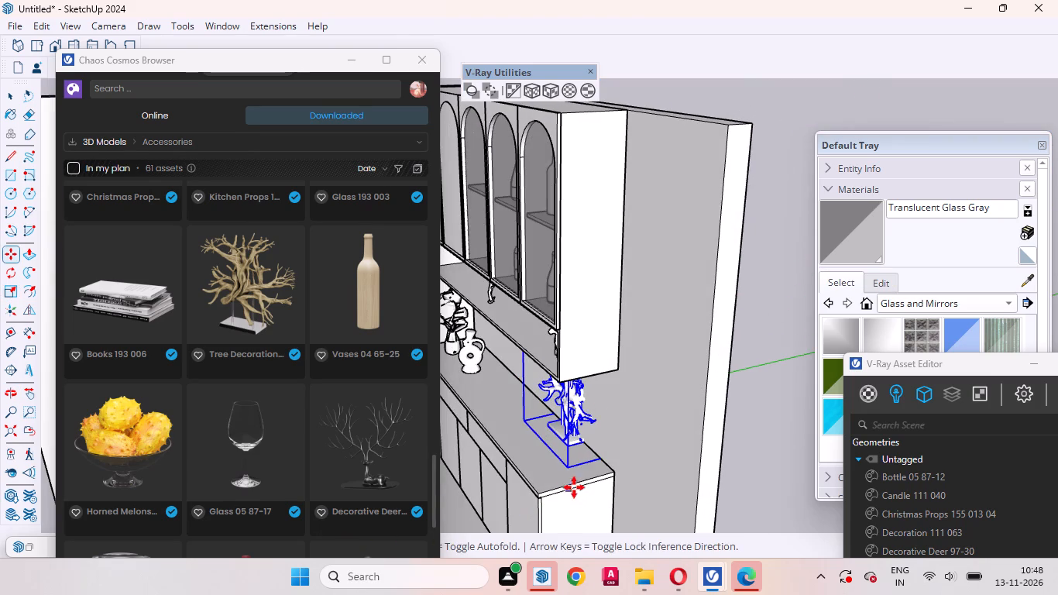
click(593, 476)
click(558, 489)
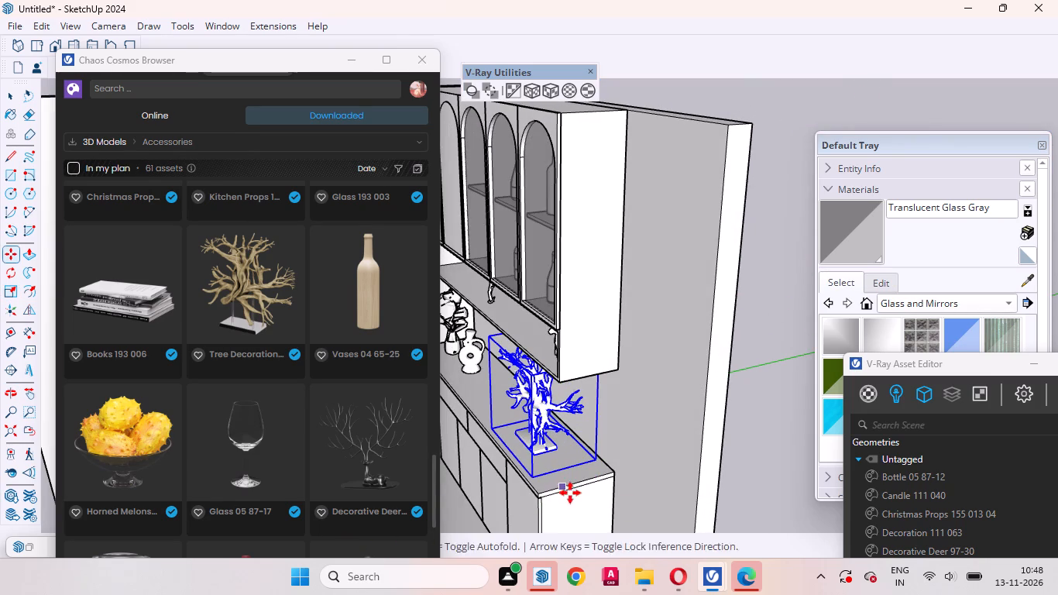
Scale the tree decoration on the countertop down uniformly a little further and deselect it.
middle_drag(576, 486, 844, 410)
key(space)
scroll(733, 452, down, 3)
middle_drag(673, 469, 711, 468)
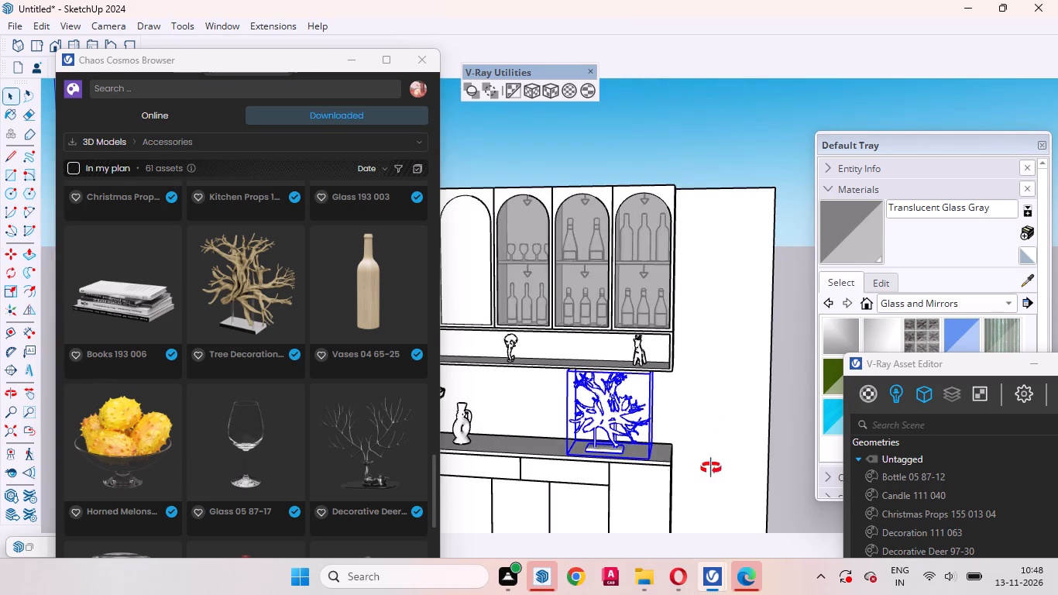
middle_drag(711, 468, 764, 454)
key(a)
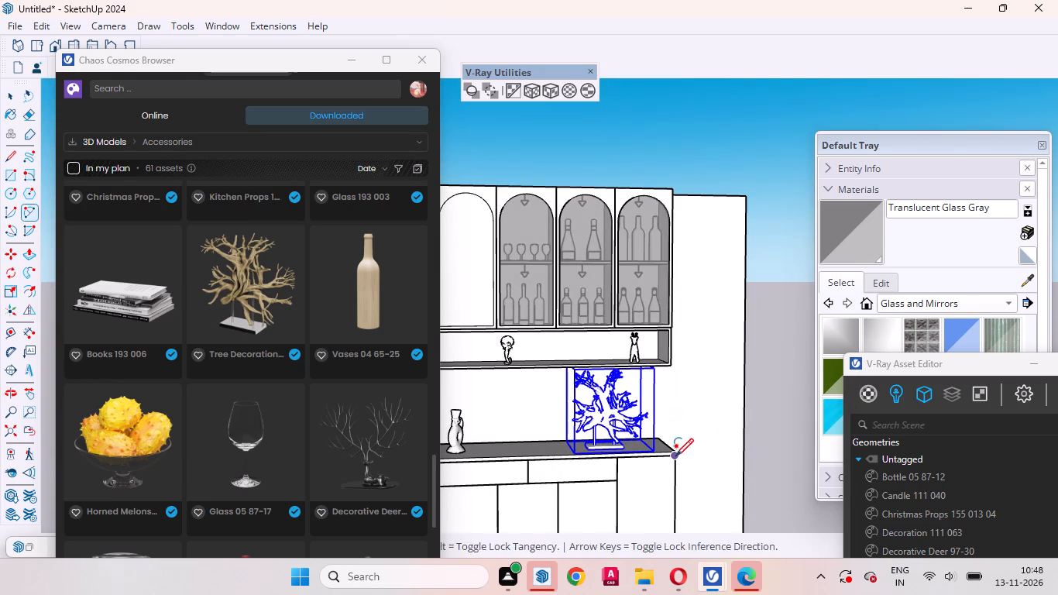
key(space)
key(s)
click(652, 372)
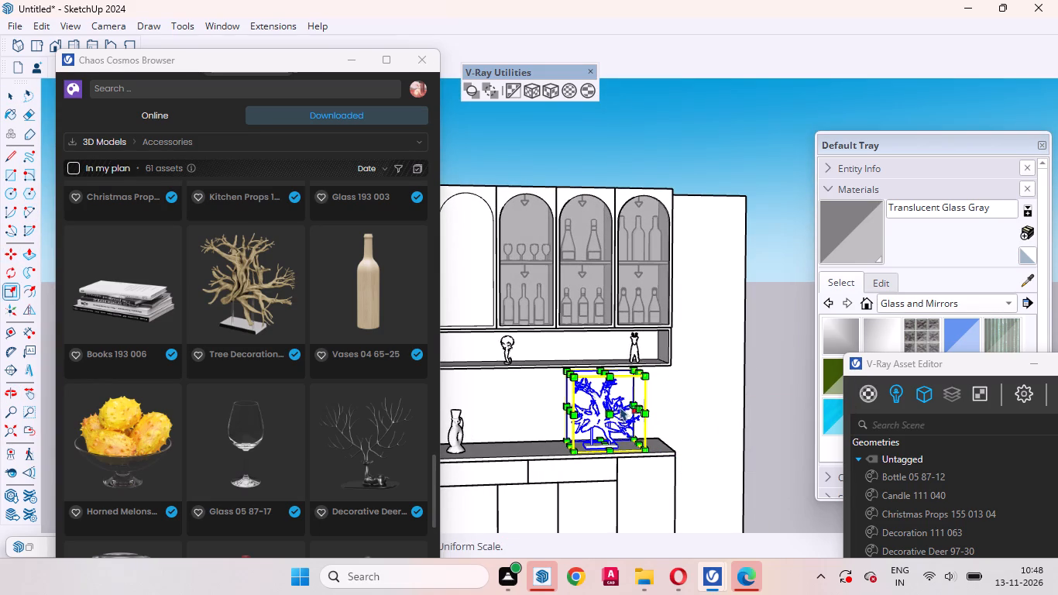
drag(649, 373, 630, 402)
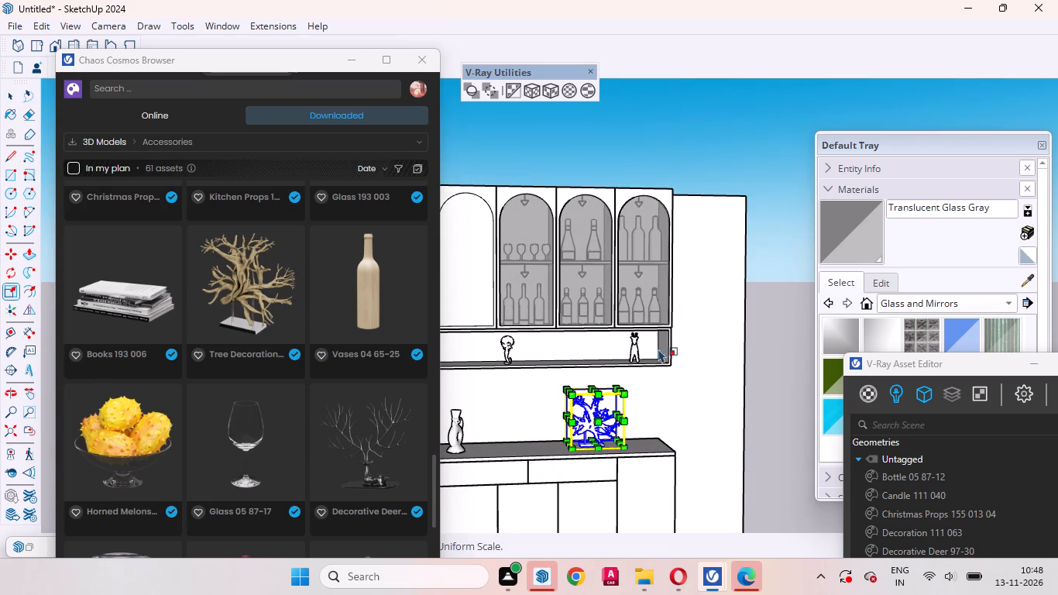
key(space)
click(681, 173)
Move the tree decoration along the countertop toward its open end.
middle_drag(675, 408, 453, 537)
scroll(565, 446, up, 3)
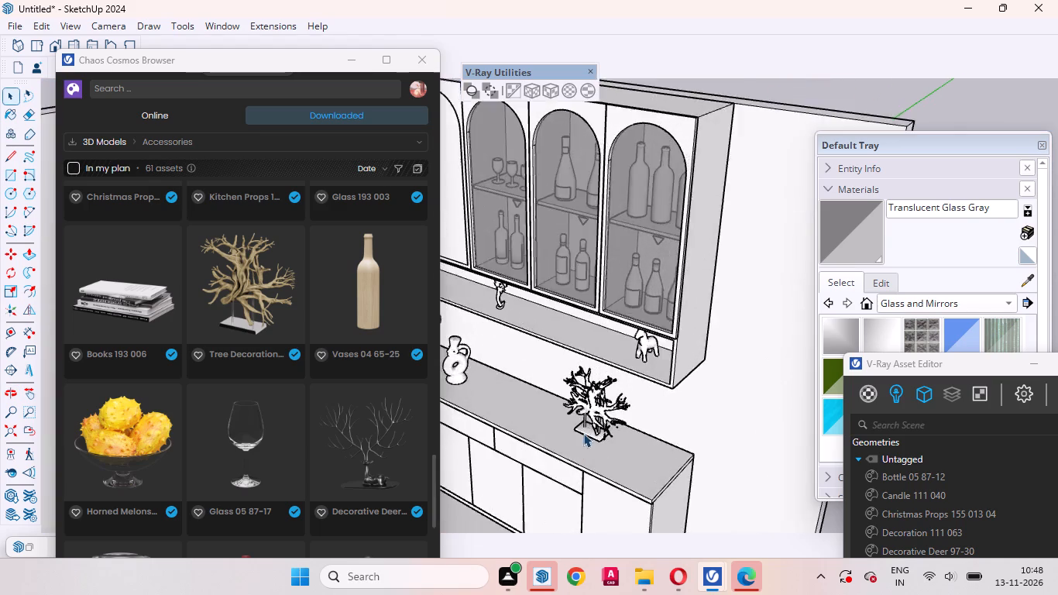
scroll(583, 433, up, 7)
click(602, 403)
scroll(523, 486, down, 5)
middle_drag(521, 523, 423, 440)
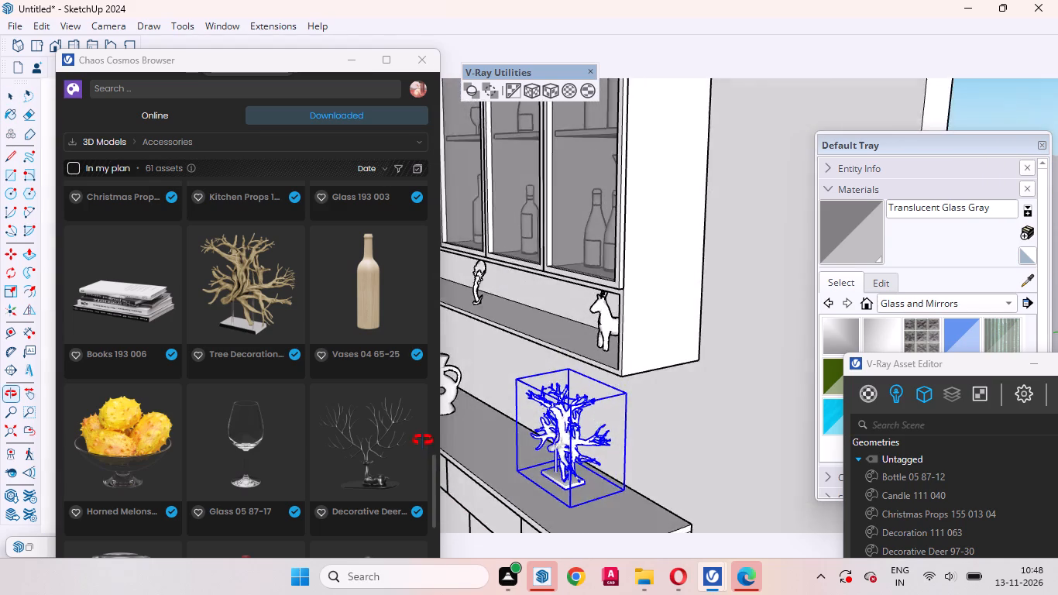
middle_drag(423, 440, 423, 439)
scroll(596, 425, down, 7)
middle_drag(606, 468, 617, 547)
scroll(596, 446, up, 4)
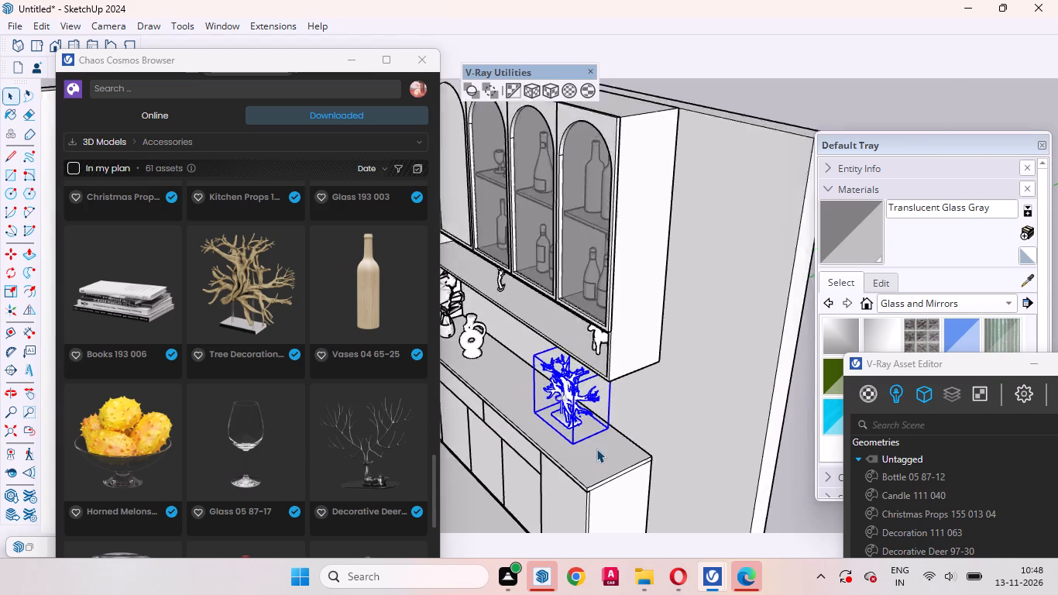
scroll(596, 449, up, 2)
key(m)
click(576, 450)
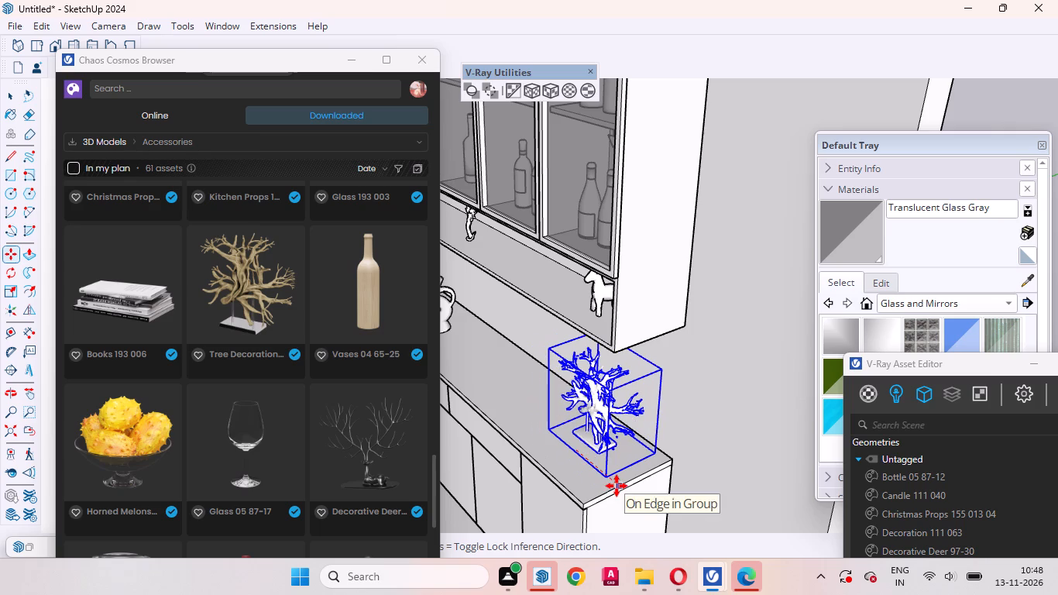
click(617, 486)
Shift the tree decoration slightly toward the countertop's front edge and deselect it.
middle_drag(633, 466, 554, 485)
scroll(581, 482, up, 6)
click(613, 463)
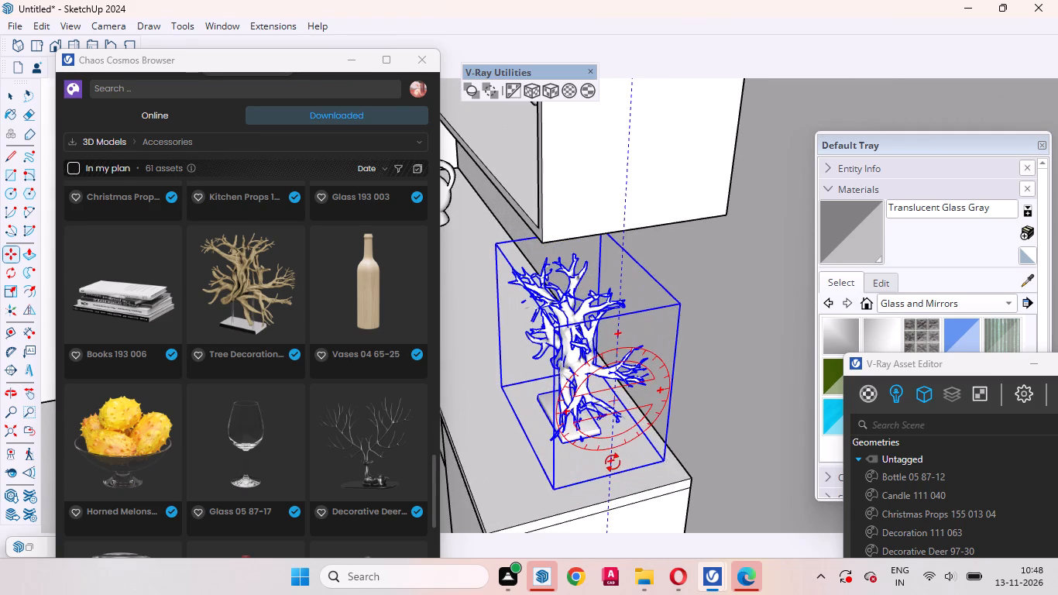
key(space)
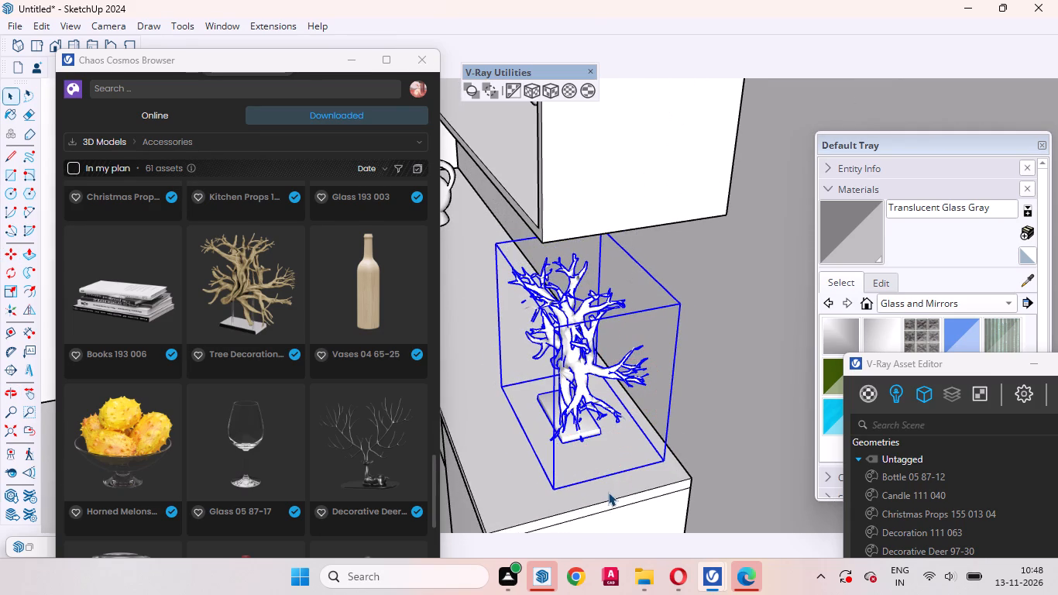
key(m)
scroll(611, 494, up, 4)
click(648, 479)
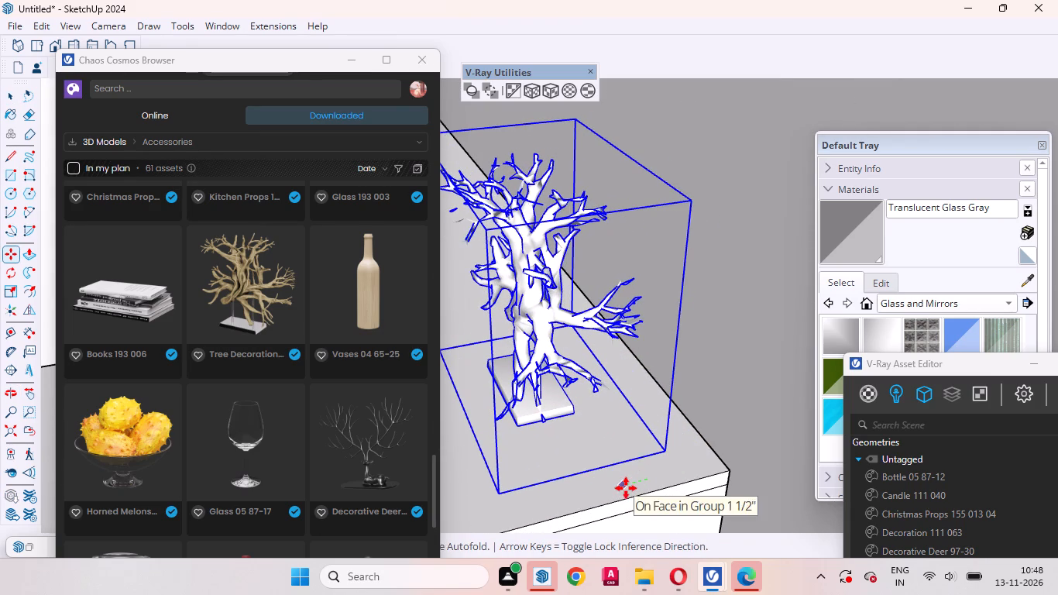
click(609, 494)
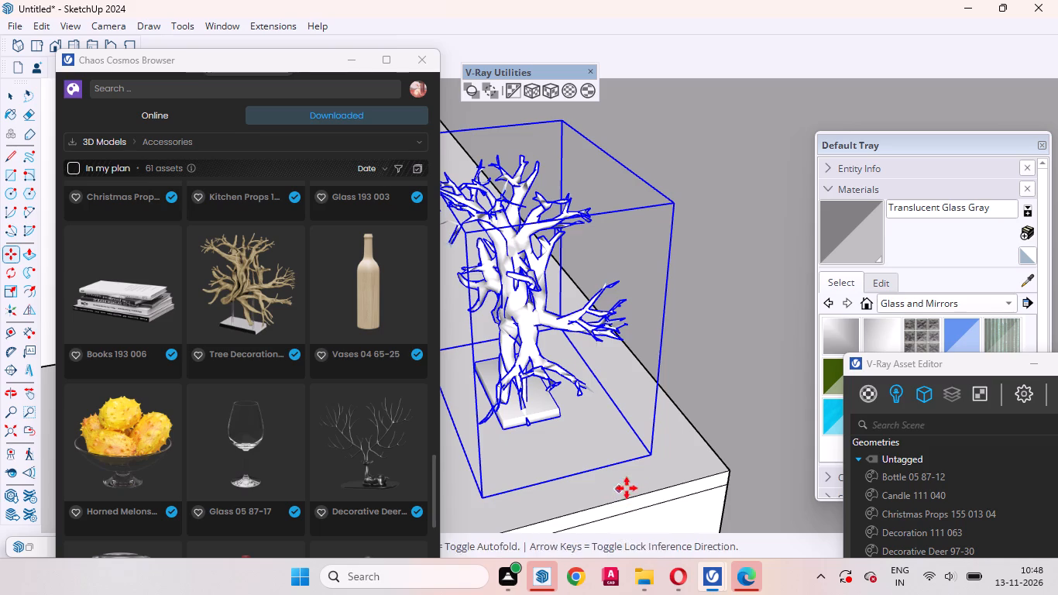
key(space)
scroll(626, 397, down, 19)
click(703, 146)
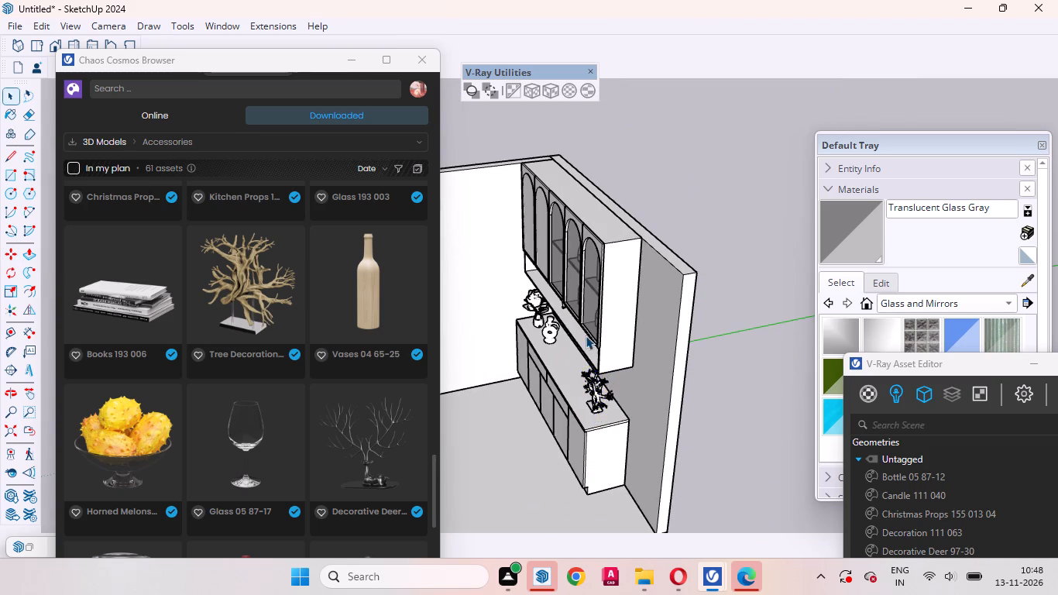
Import Decorative Deer 97-30 from the downloaded Cosmos accessories and place it on the countertop beside the tree decoration.
middle_drag(590, 339, 962, 236)
scroll(630, 411, down, 7)
scroll(575, 408, up, 2)
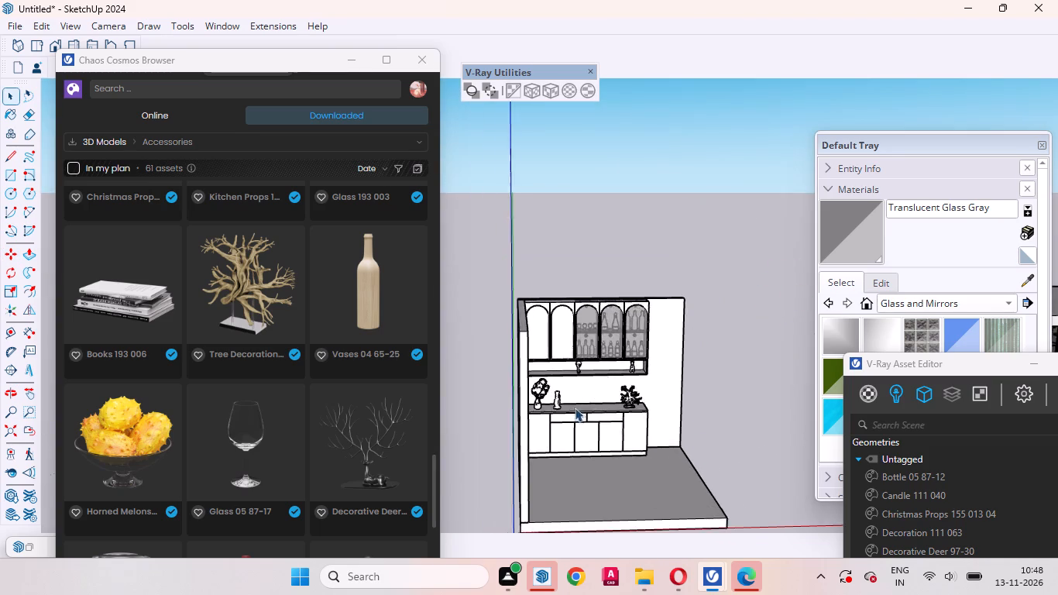
scroll(575, 408, up, 4)
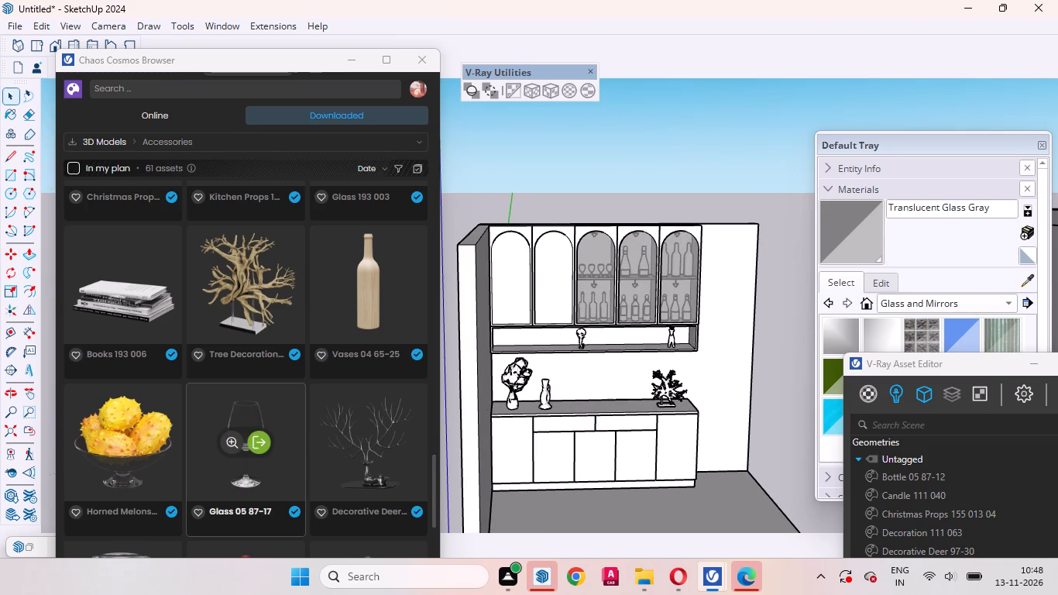
scroll(263, 387, down, 3)
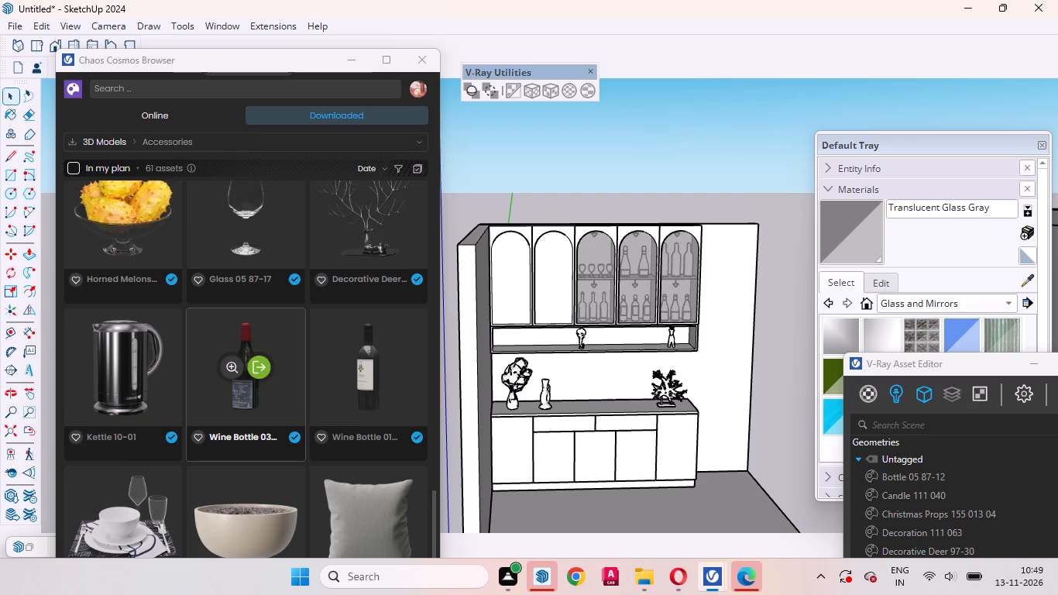
scroll(270, 422, down, 1)
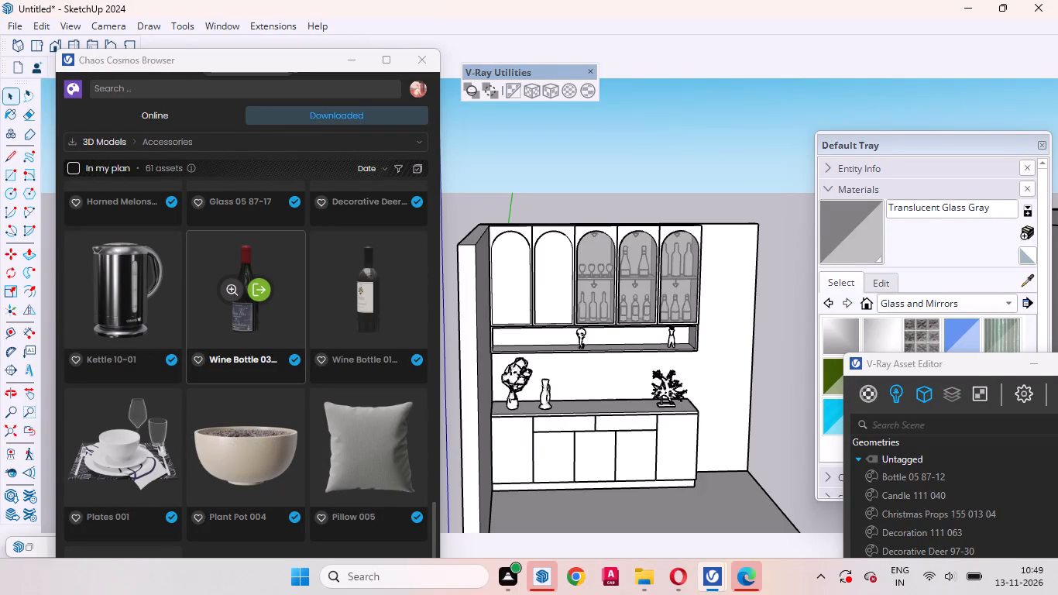
scroll(273, 329, down, 1)
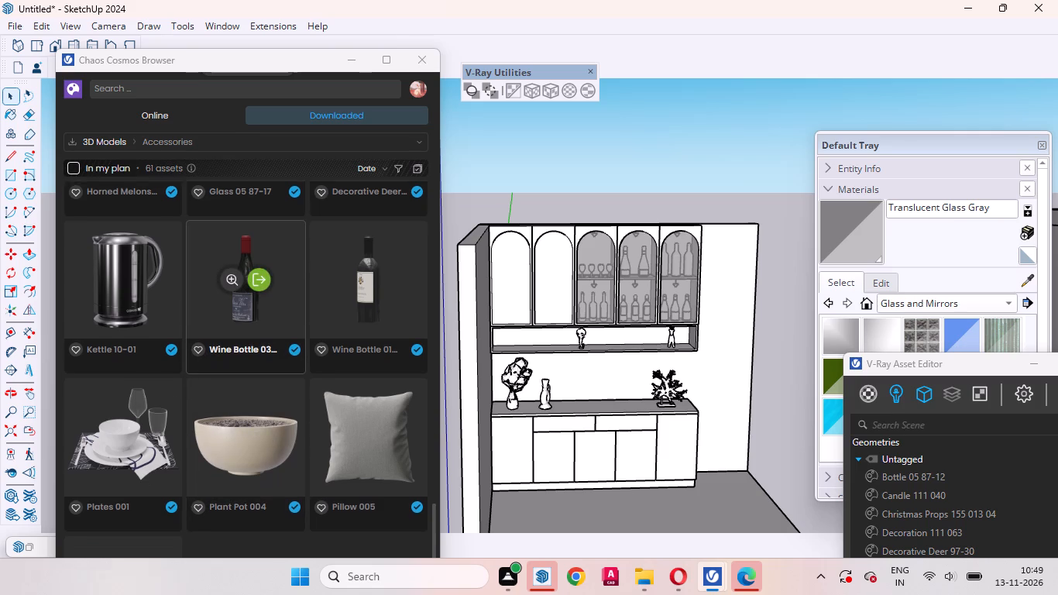
scroll(272, 335, down, 2)
scroll(242, 379, up, 3)
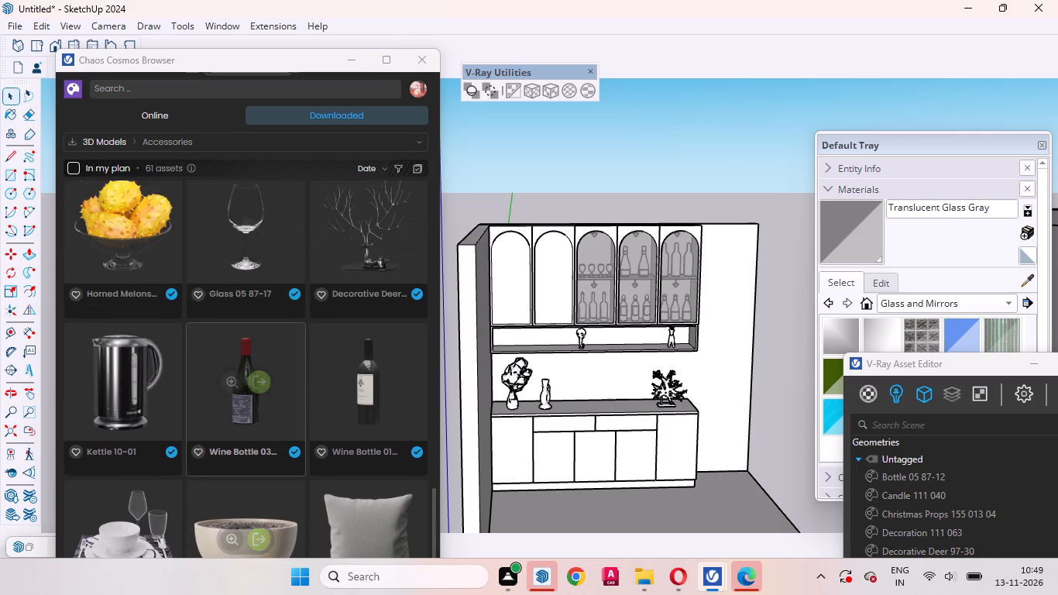
scroll(242, 380, up, 3)
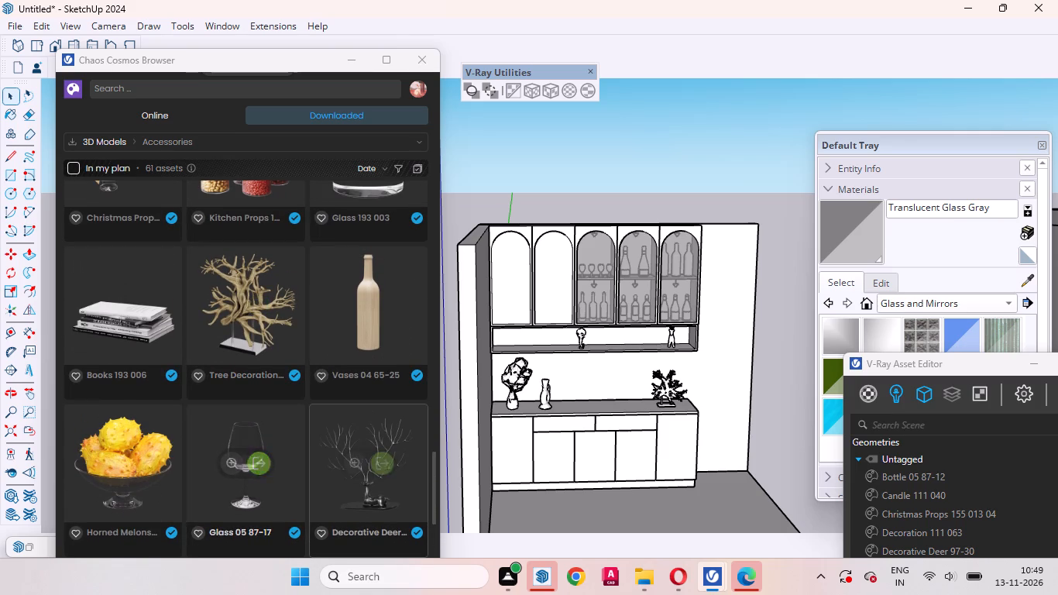
click(383, 459)
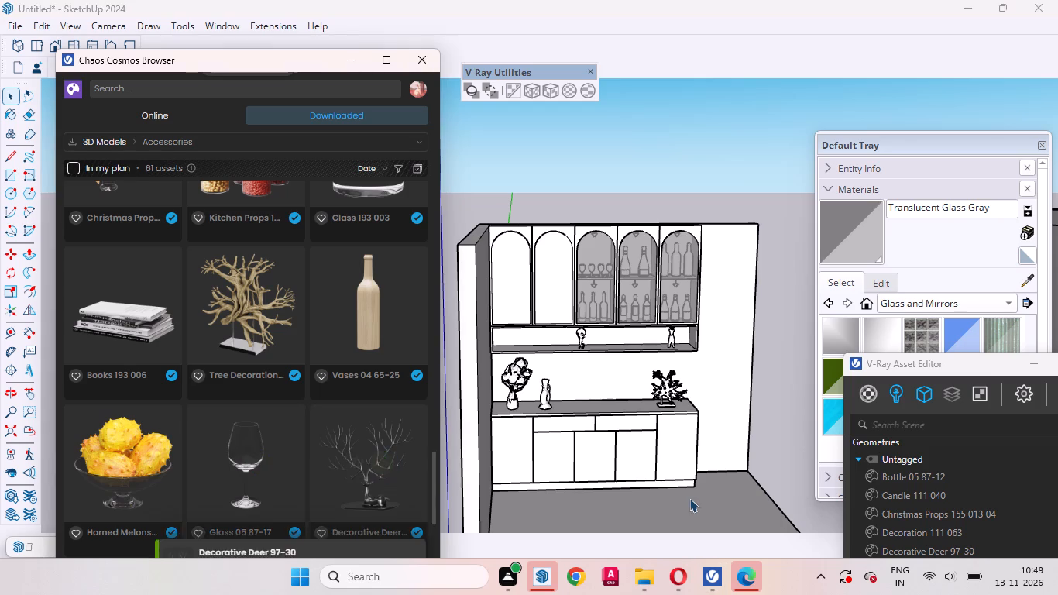
scroll(593, 418, up, 9)
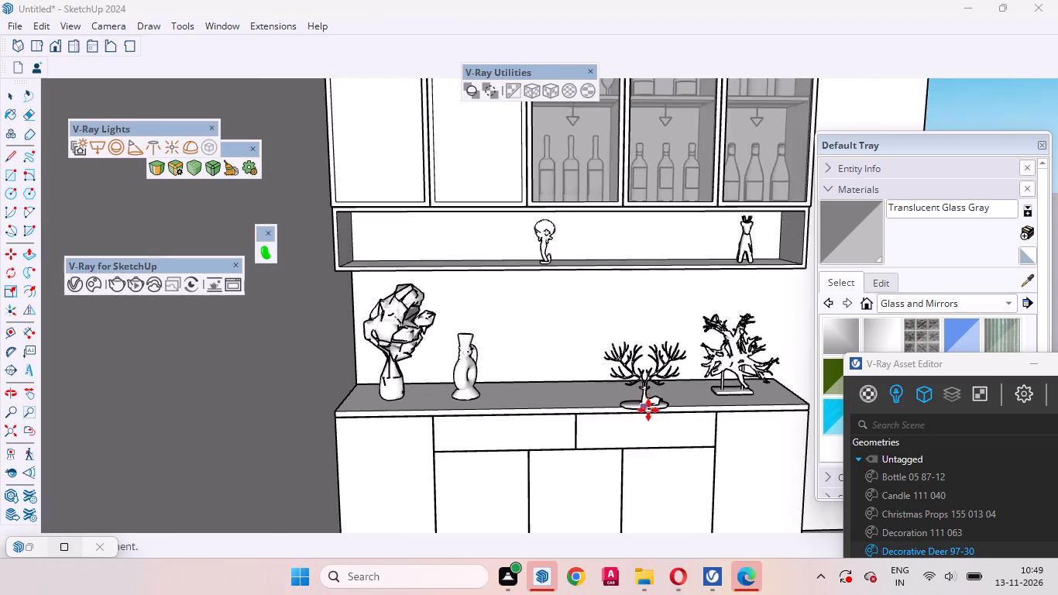
scroll(648, 410, up, 6)
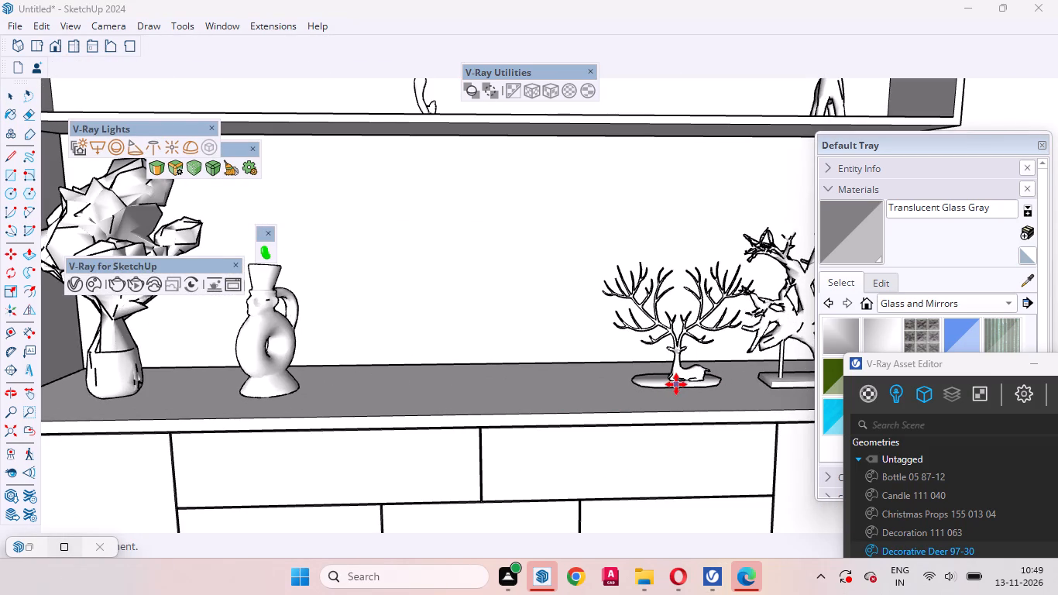
click(676, 384)
key(space)
Minimize the Cosmos browser and delete the tree decoration from the countertop end.
scroll(375, 503, down, 7)
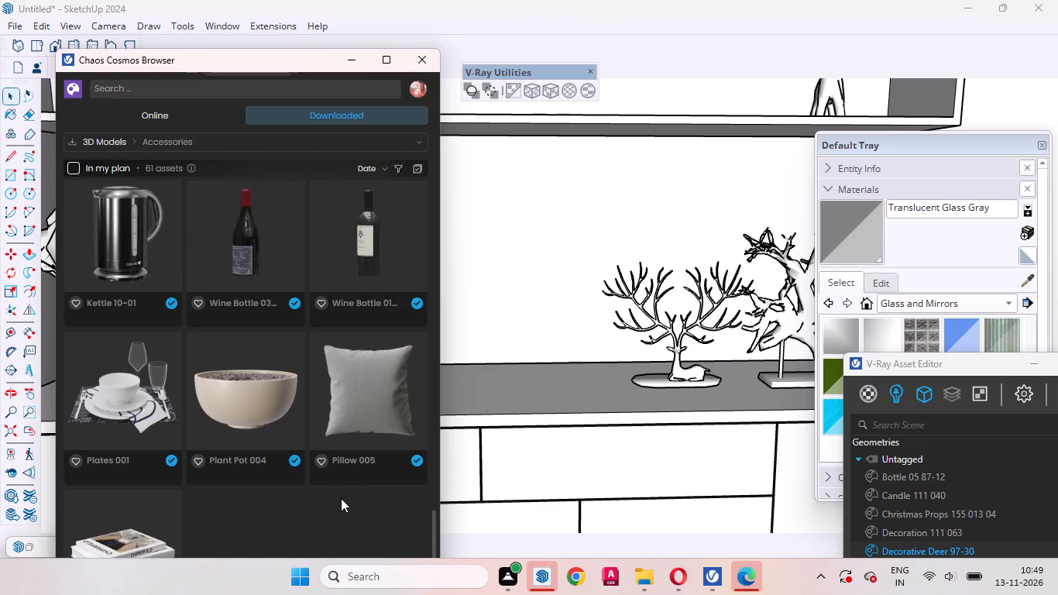
scroll(341, 498, down, 2)
scroll(337, 417, up, 7)
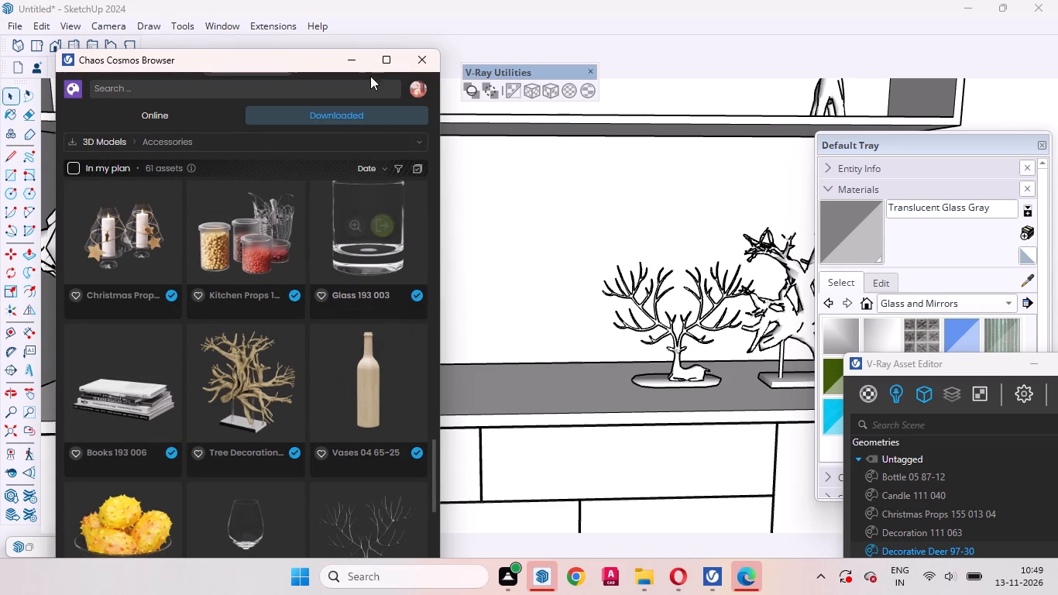
click(352, 53)
scroll(231, 346, down, 6)
click(556, 351)
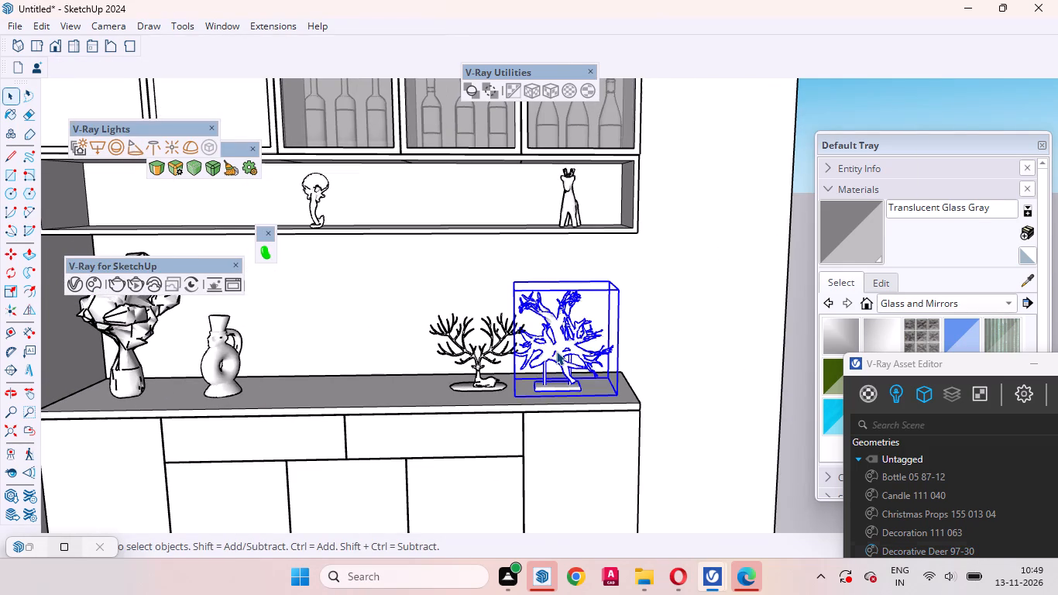
right_click(556, 351)
click(603, 20)
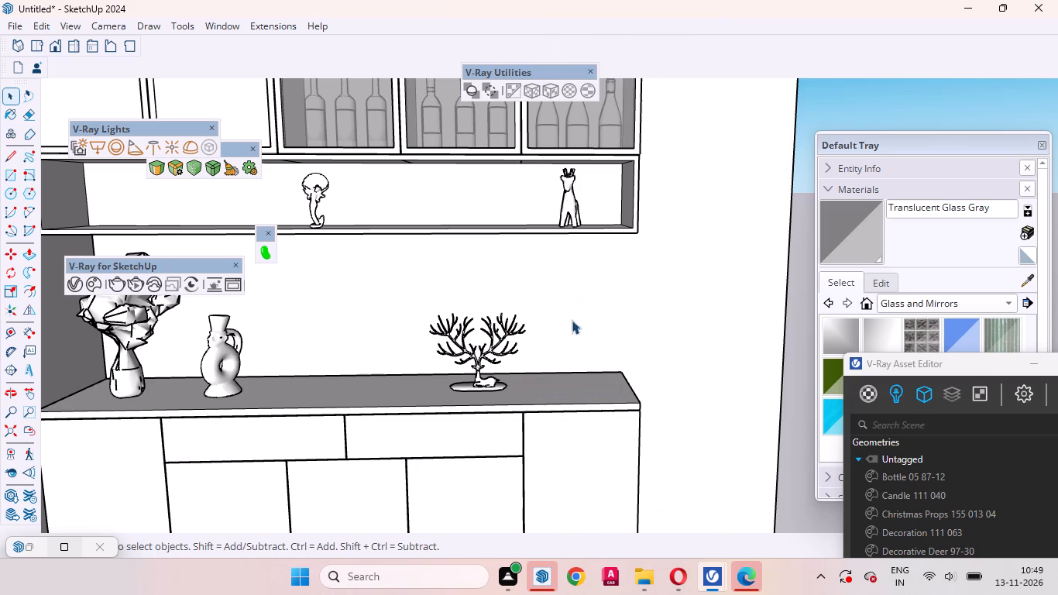
Move the antlered deer decoration along the countertop to its open end, below the shelf's deer figurine, and deselect it.
click(491, 366)
click(478, 348)
middle_drag(524, 409, 522, 469)
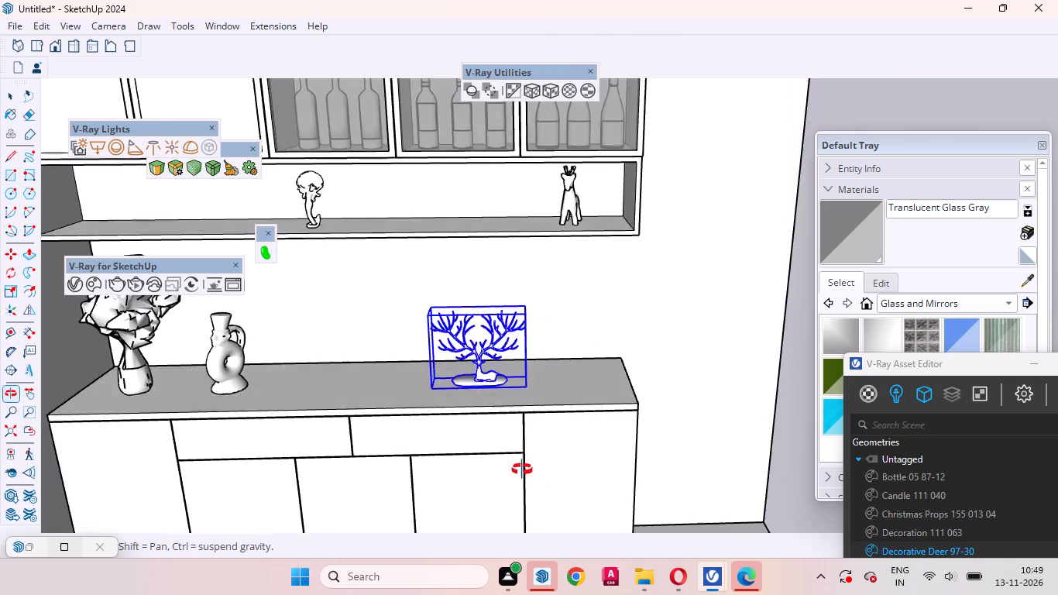
middle_drag(522, 469, 531, 535)
scroll(472, 394, up, 6)
key(m)
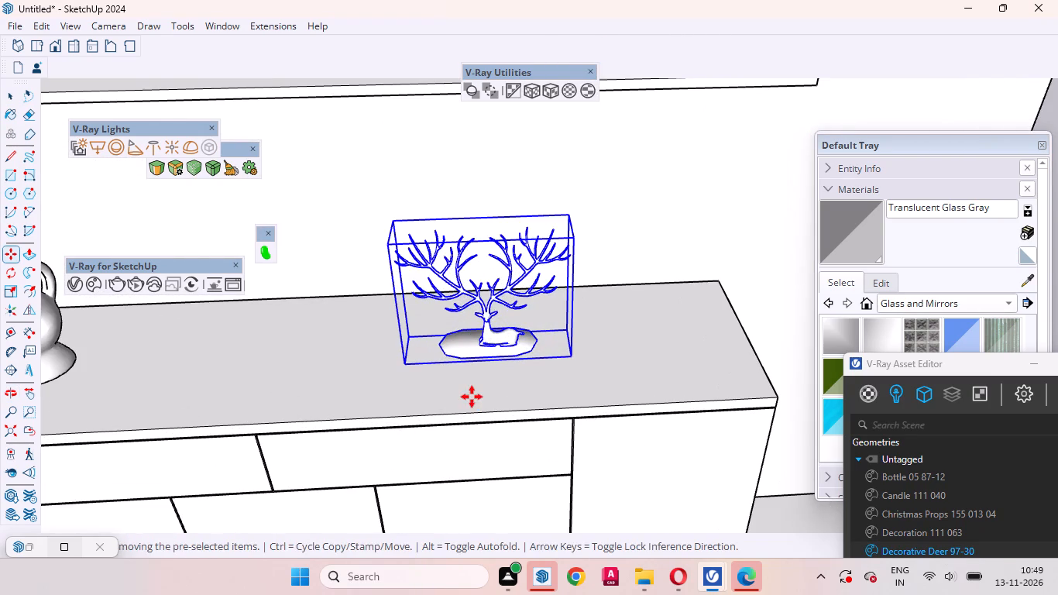
click(465, 397)
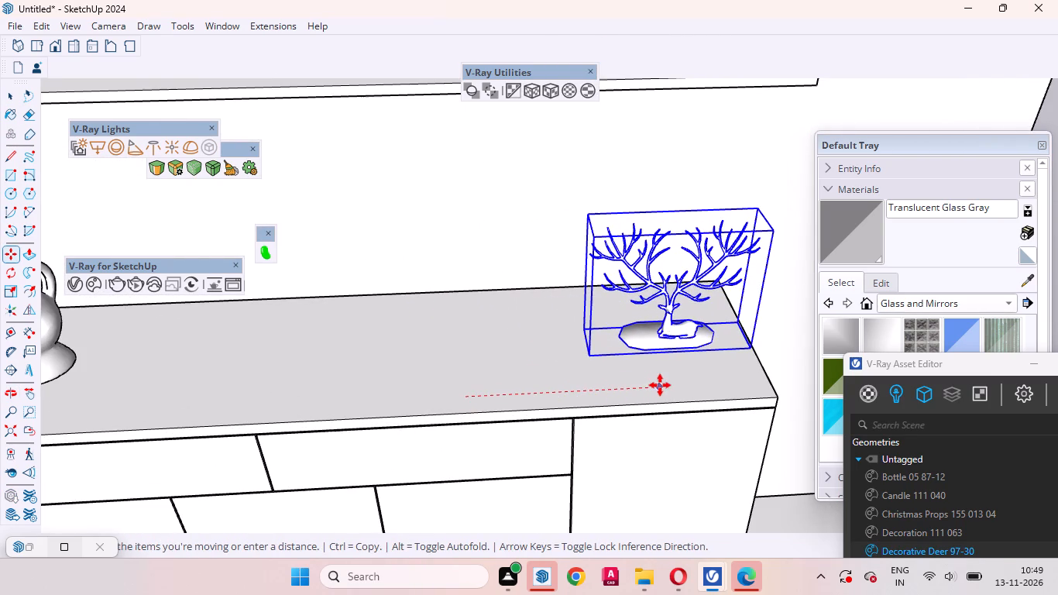
click(660, 385)
key(space)
scroll(542, 383, down, 15)
click(731, 372)
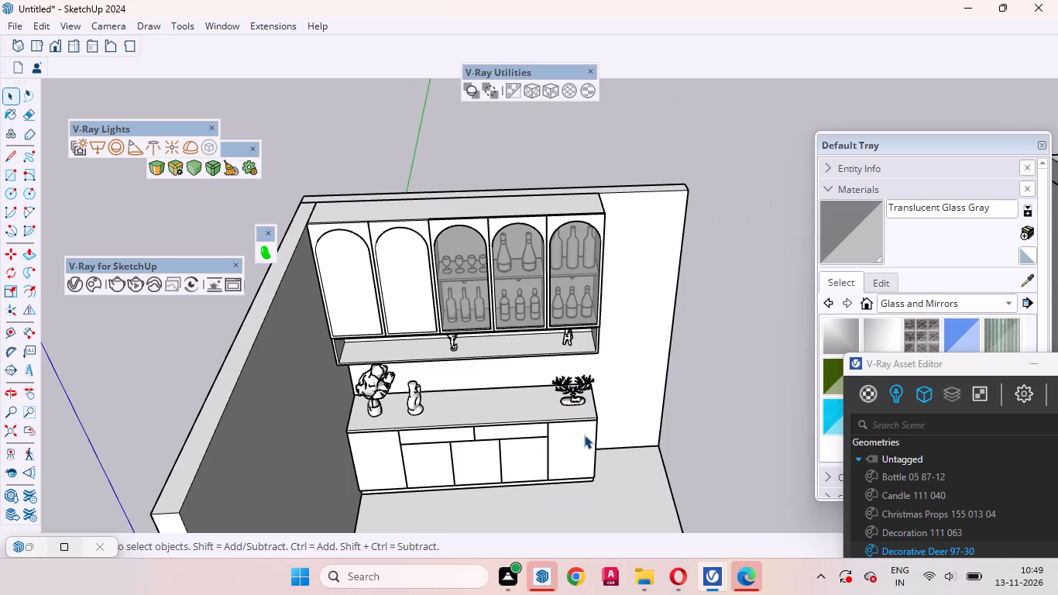
Examine the antlered deer decoration's placement on the countertop from the front and up close.
middle_drag(555, 370, 449, 168)
scroll(447, 370, up, 7)
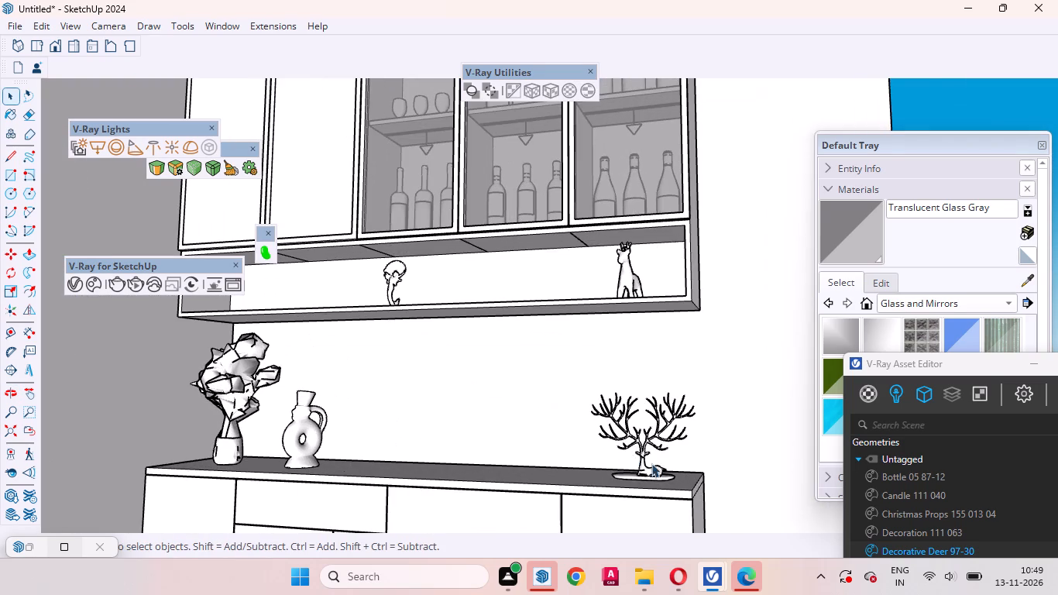
middle_drag(598, 468, 445, 541)
scroll(555, 505, up, 16)
middle_drag(612, 483, 716, 460)
scroll(716, 460, up, 1)
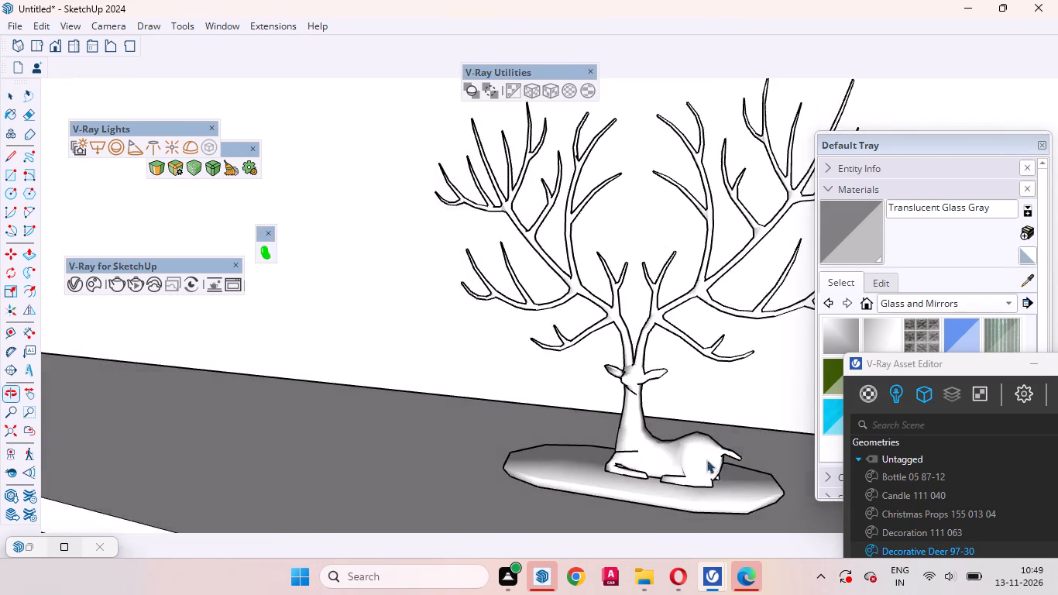
scroll(604, 438, down, 8)
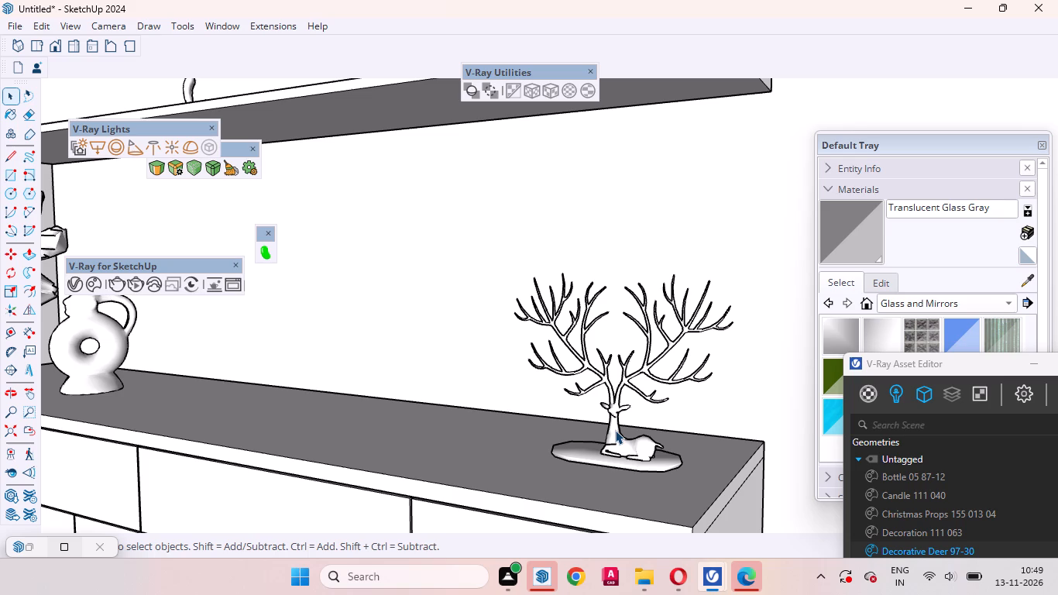
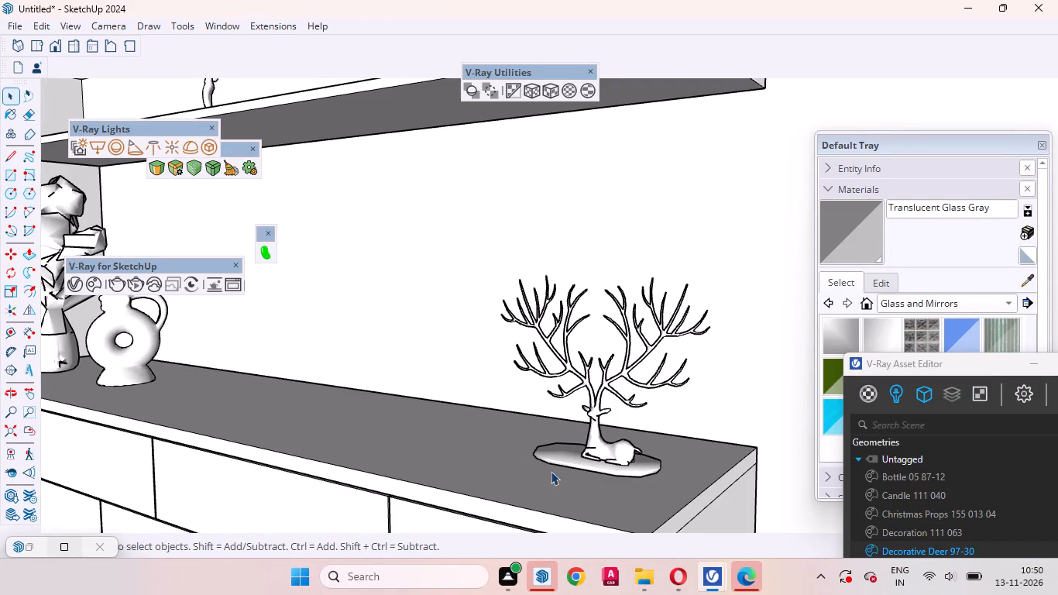
Deselect the selected object and examine the whole cabinet and its decorations from the front.
scroll(586, 476, down, 2)
middle_drag(443, 453, 740, 502)
scroll(653, 440, down, 9)
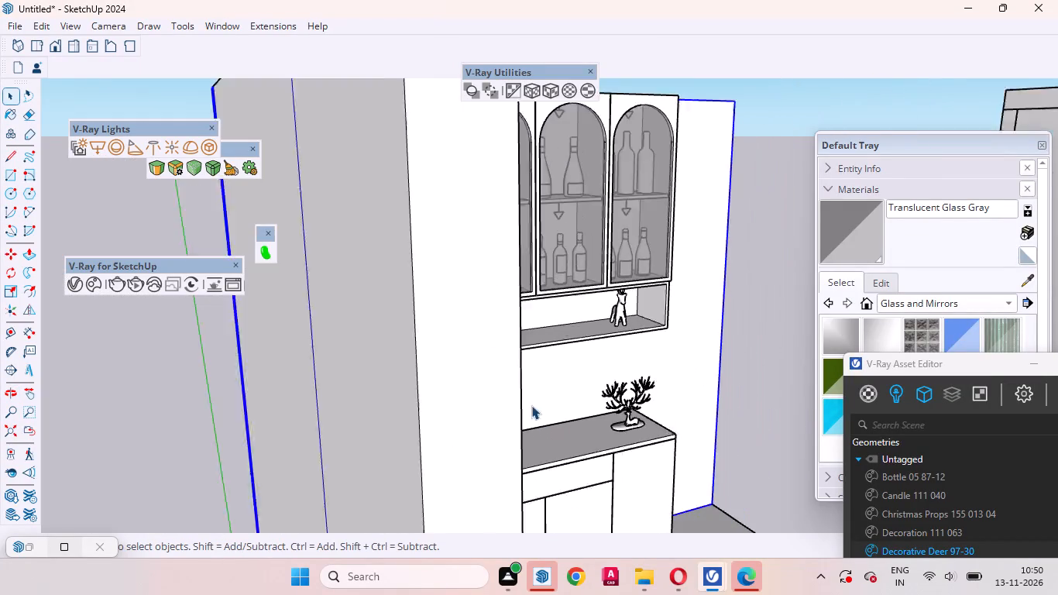
scroll(531, 405, down, 4)
middle_drag(588, 429, 469, 424)
click(741, 362)
scroll(462, 401, down, 1)
scroll(459, 401, up, 1)
scroll(457, 401, down, 1)
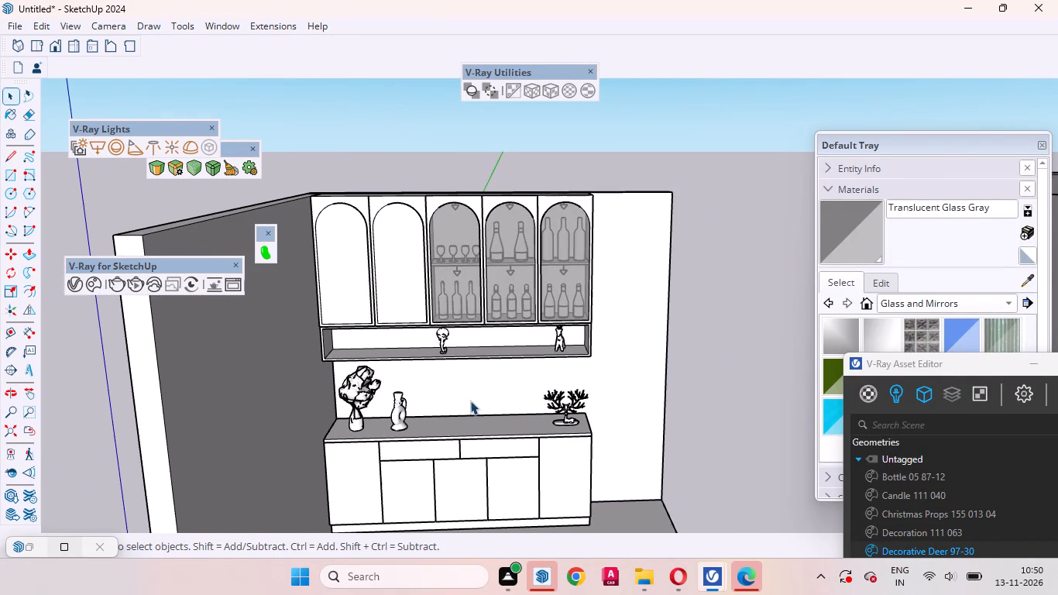
Open the Cosmos browser from the V-Ray Asset Editor and show the downloaded potted plants, dismissing the update notice.
drag(977, 364, 676, 119)
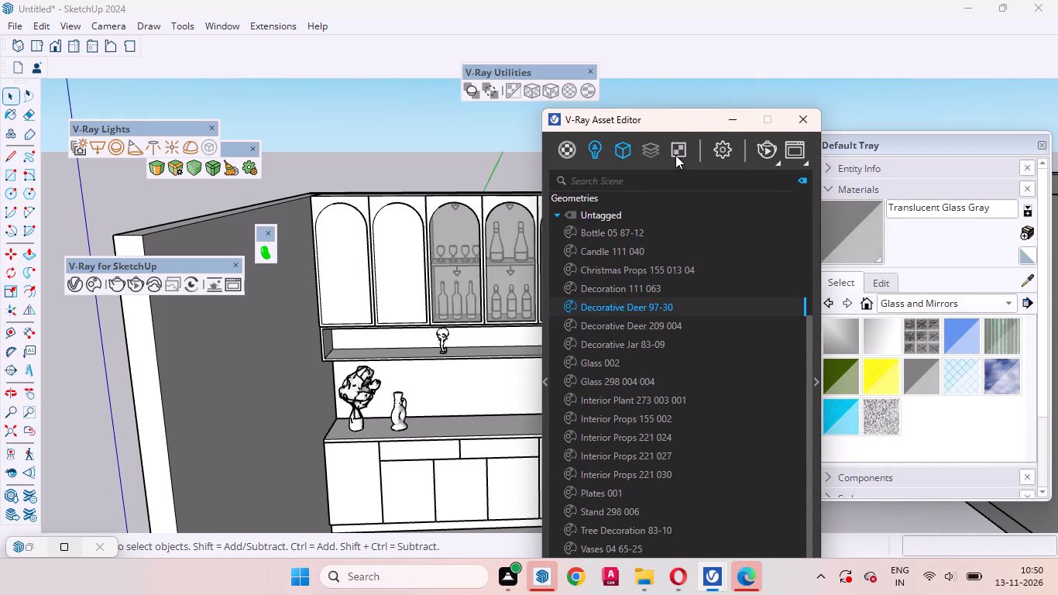
click(544, 381)
click(487, 208)
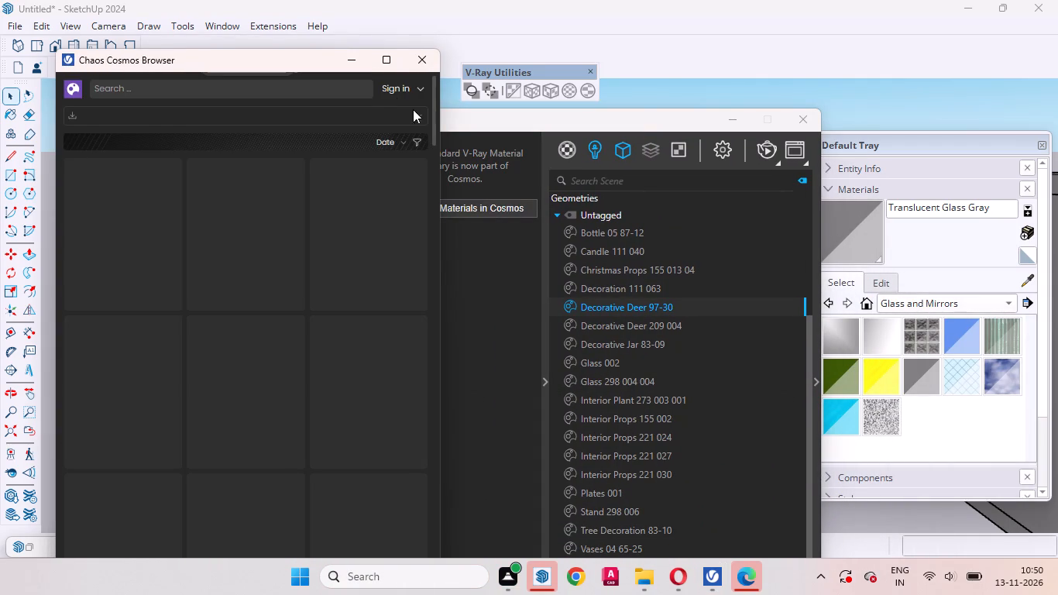
click(415, 110)
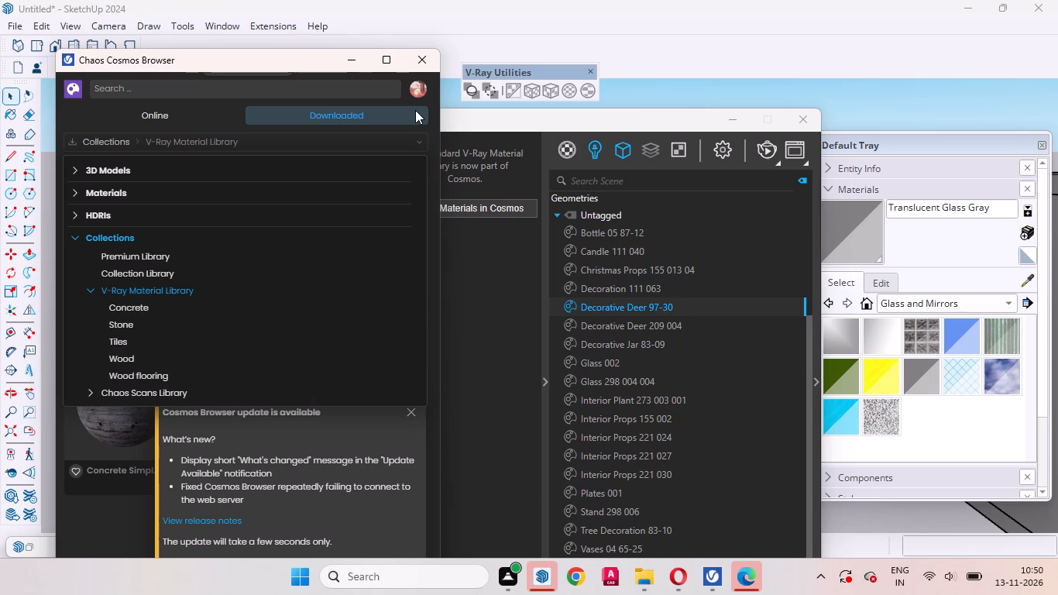
click(137, 170)
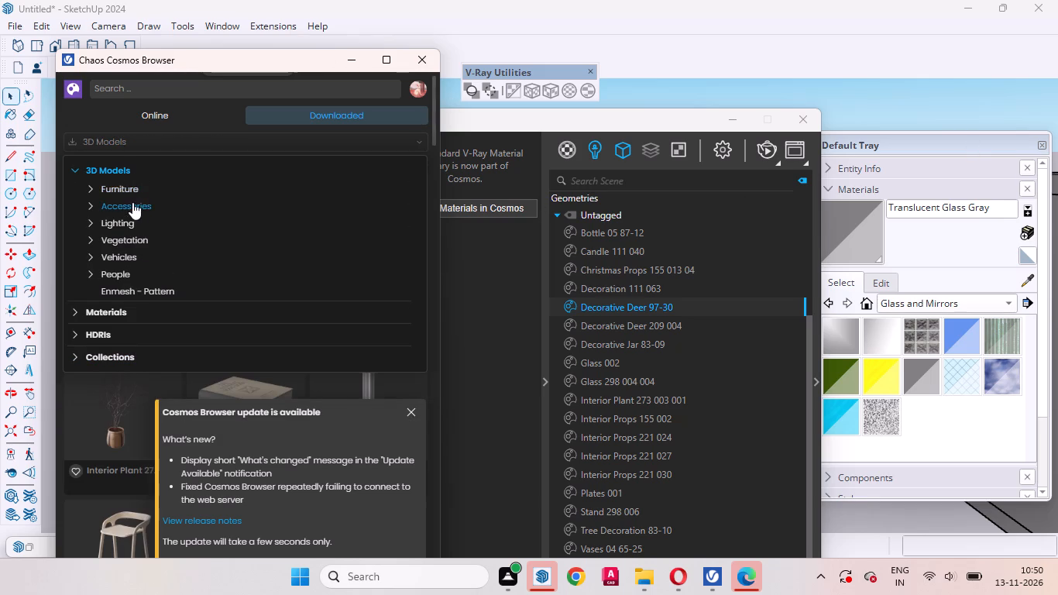
click(132, 235)
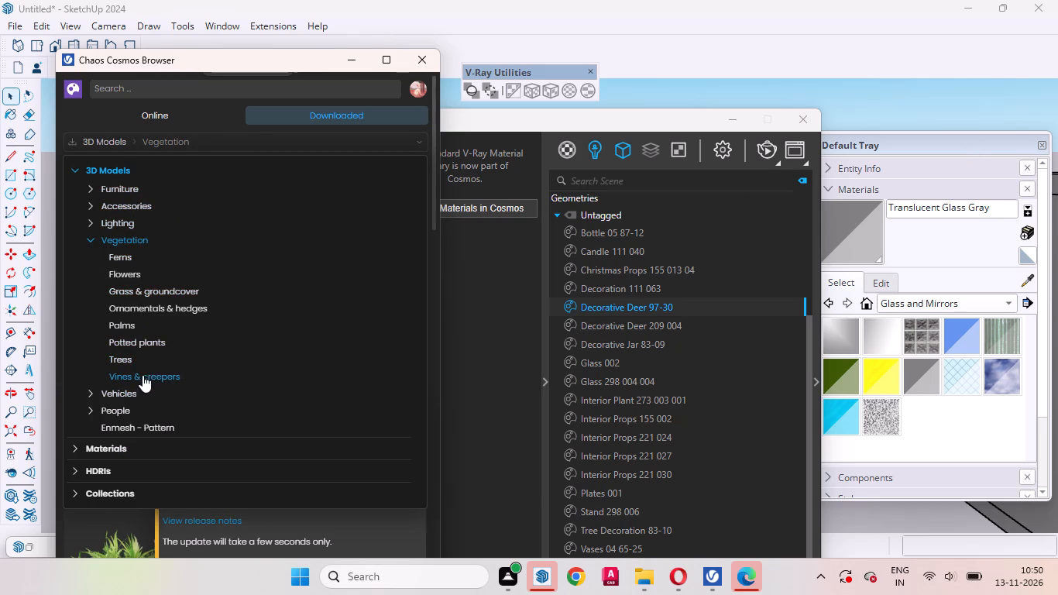
click(146, 340)
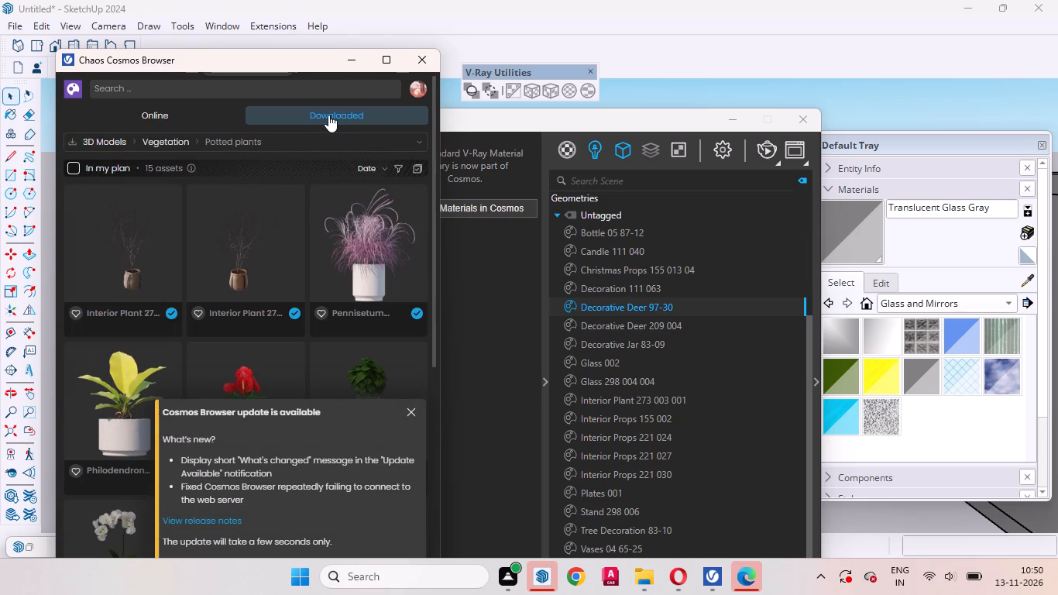
click(330, 114)
click(410, 407)
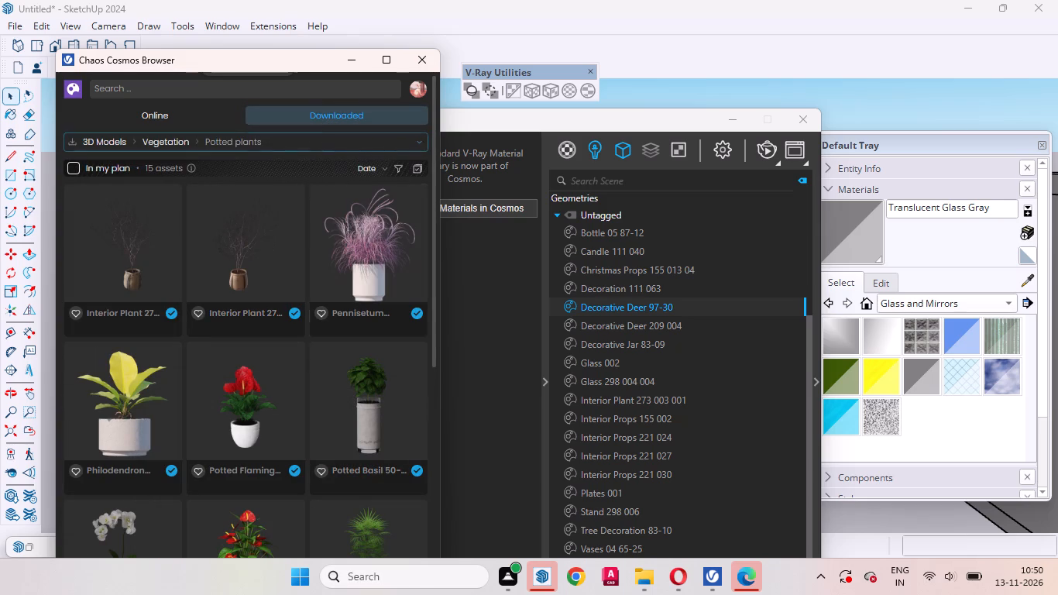
Import Potted Succulent 003, place one on the open shelf at the side-wall end, and move the Cosmos browser out of the way.
scroll(302, 261, down, 9)
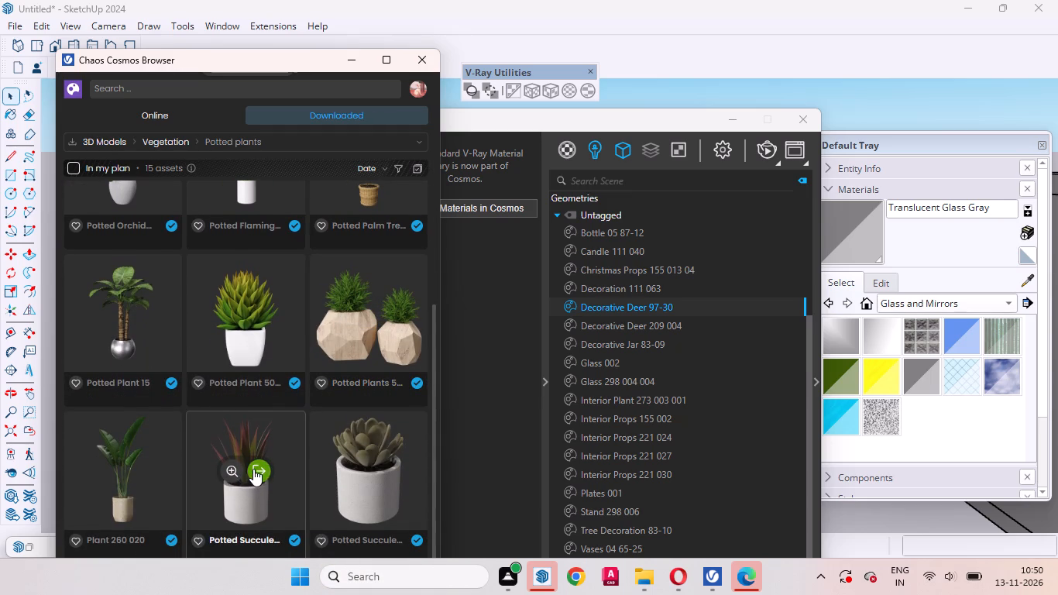
click(253, 469)
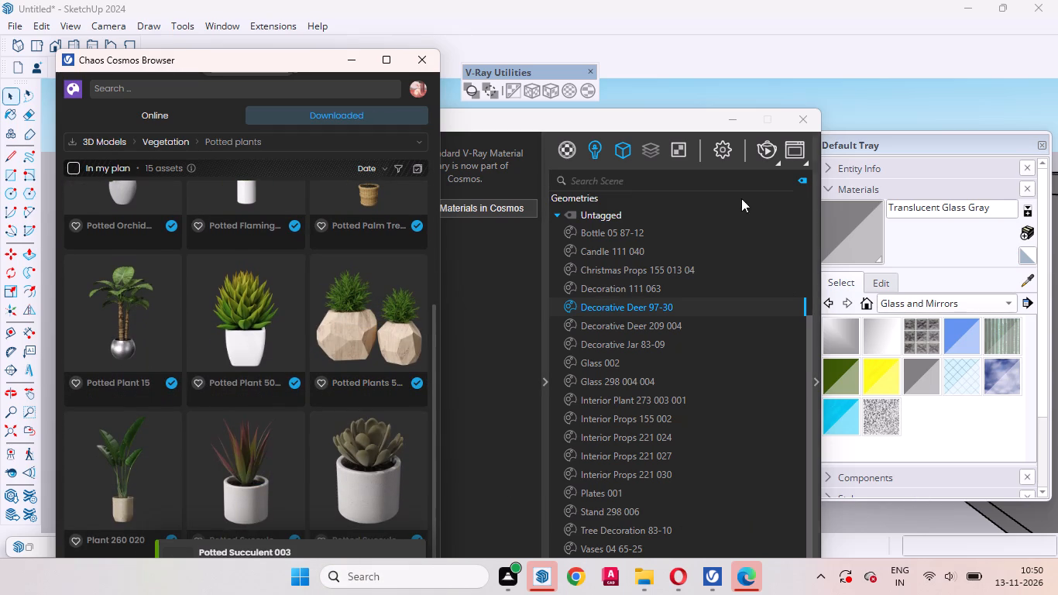
click(740, 120)
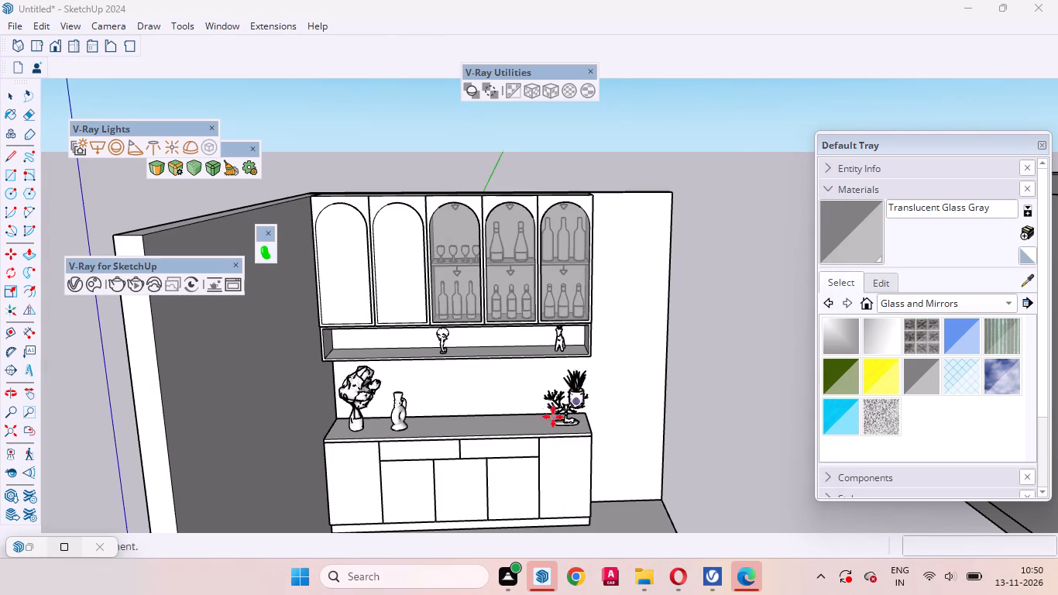
scroll(329, 377, up, 14)
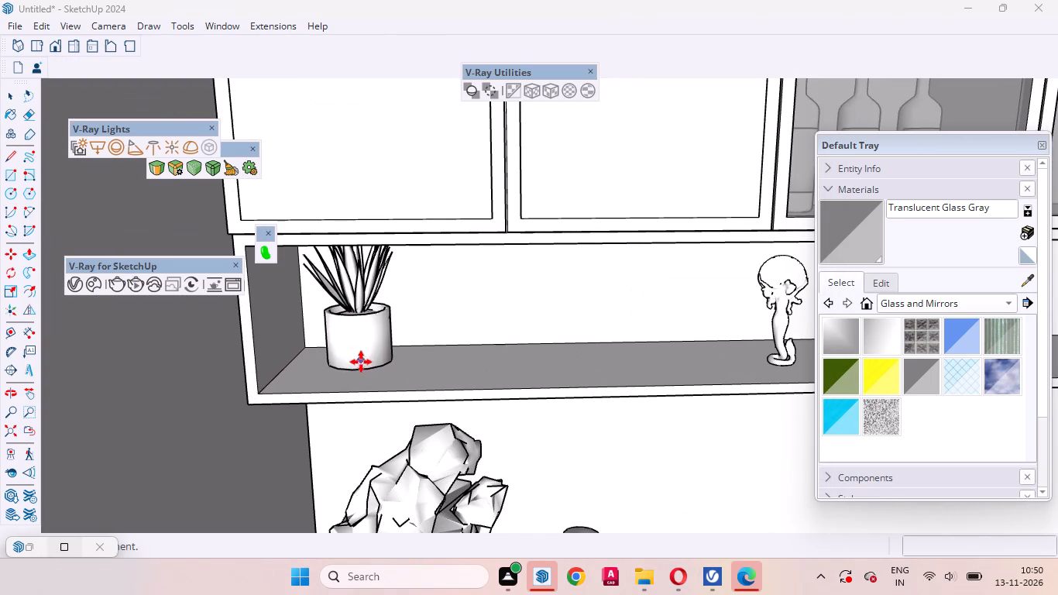
click(353, 368)
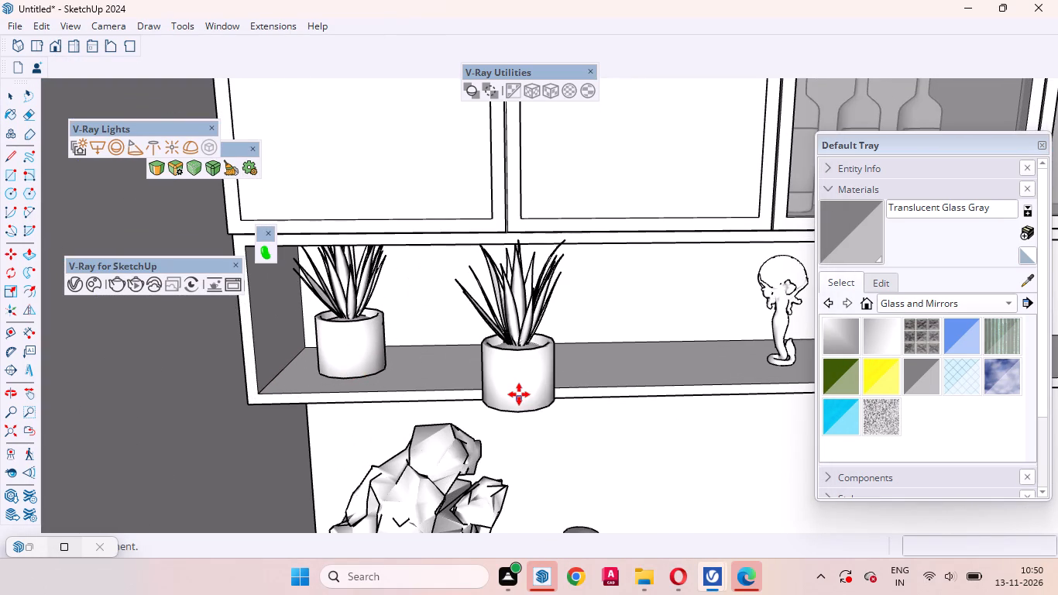
key(space)
drag(277, 51, 136, 195)
drag(298, 95, 115, 397)
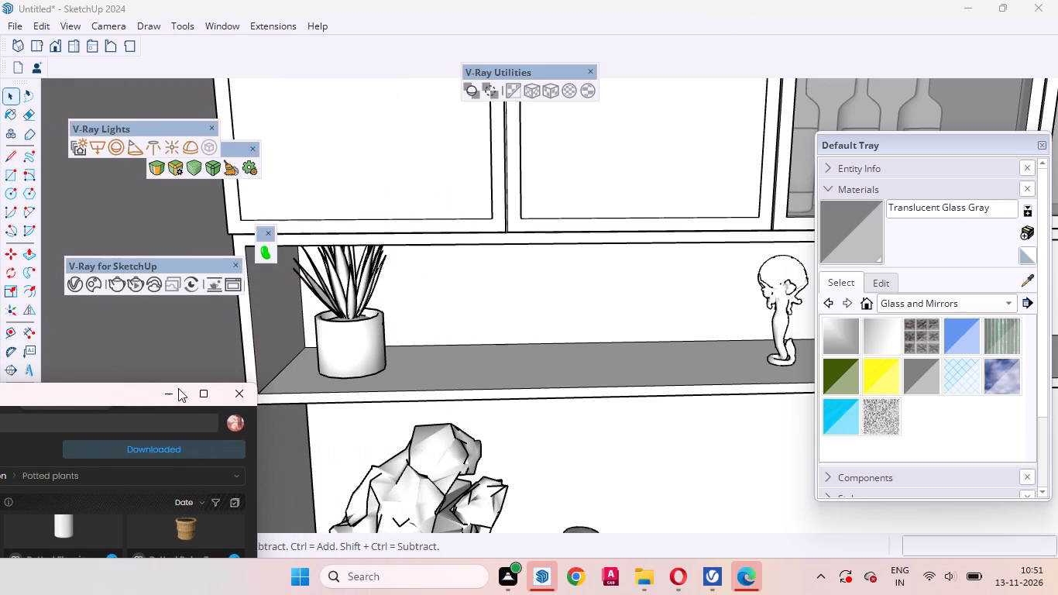
Scale the potted succulent down uniformly so it fits well below the open shelf's ceiling.
scroll(587, 346, down, 4)
middle_drag(442, 369, 391, 260)
scroll(407, 290, up, 7)
middle_drag(459, 397, 468, 425)
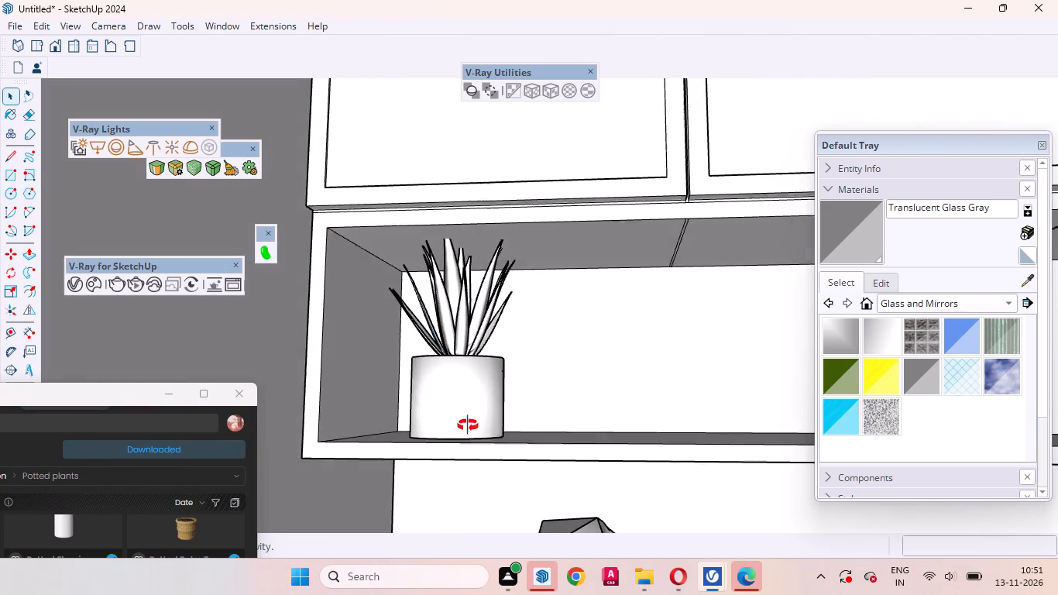
middle_drag(468, 425, 469, 429)
click(461, 398)
key(s)
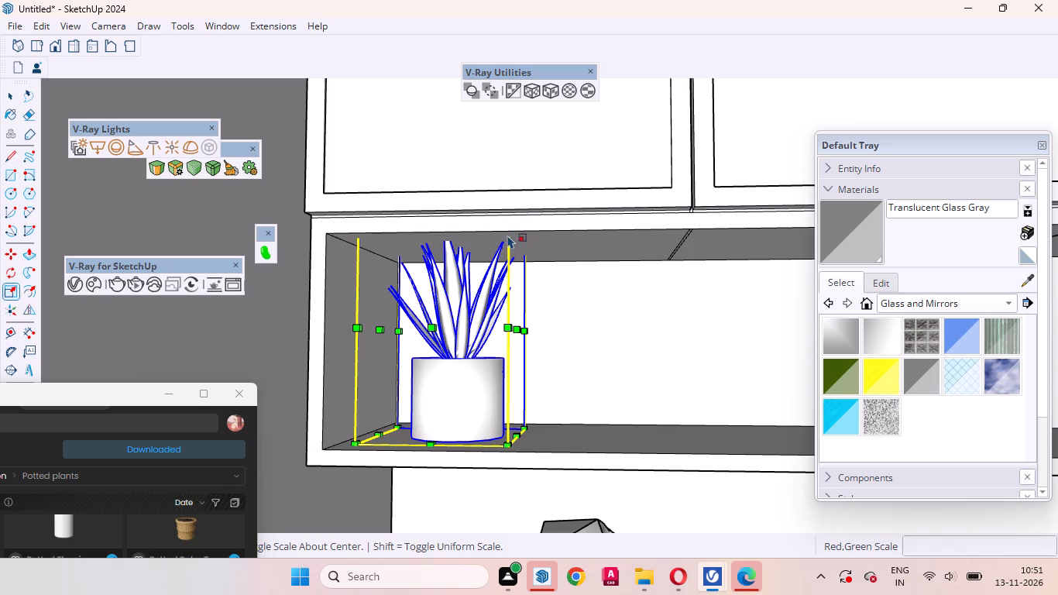
middle_drag(520, 252, 481, 225)
scroll(520, 252, up, 4)
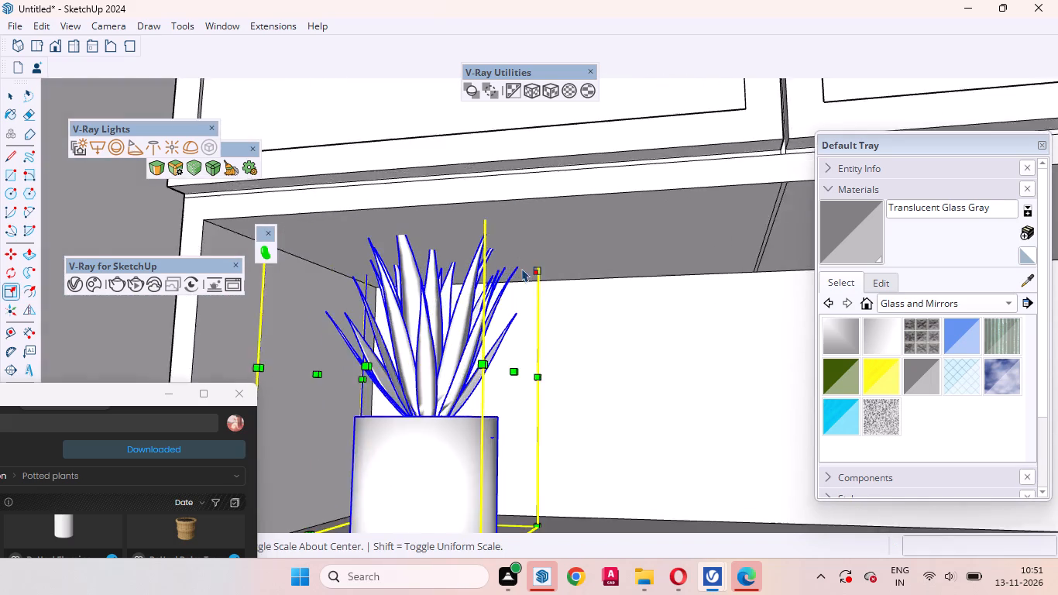
scroll(522, 268, up, 3)
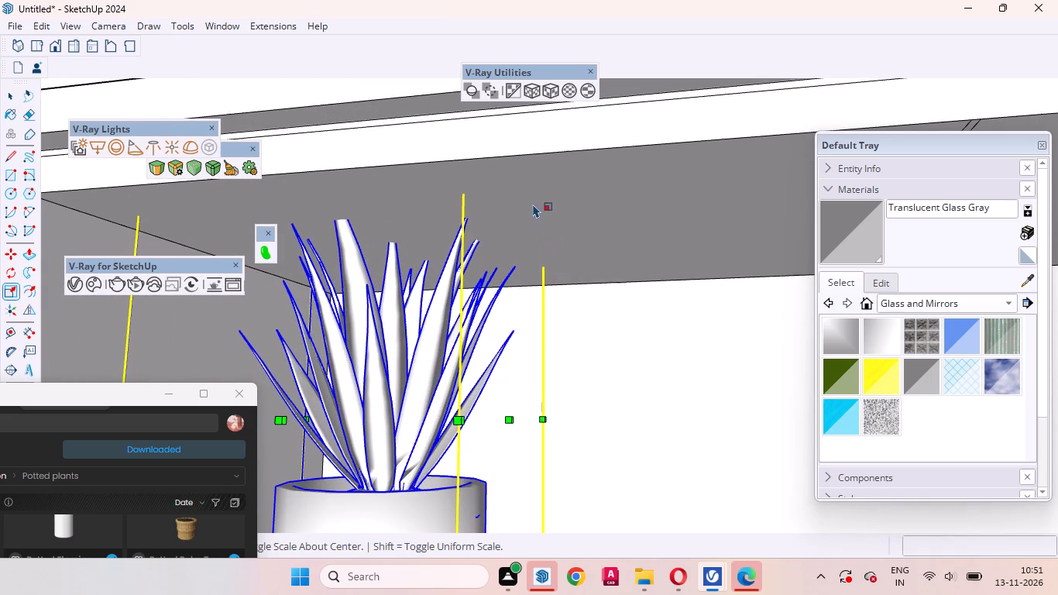
scroll(592, 336, down, 4)
scroll(555, 273, up, 5)
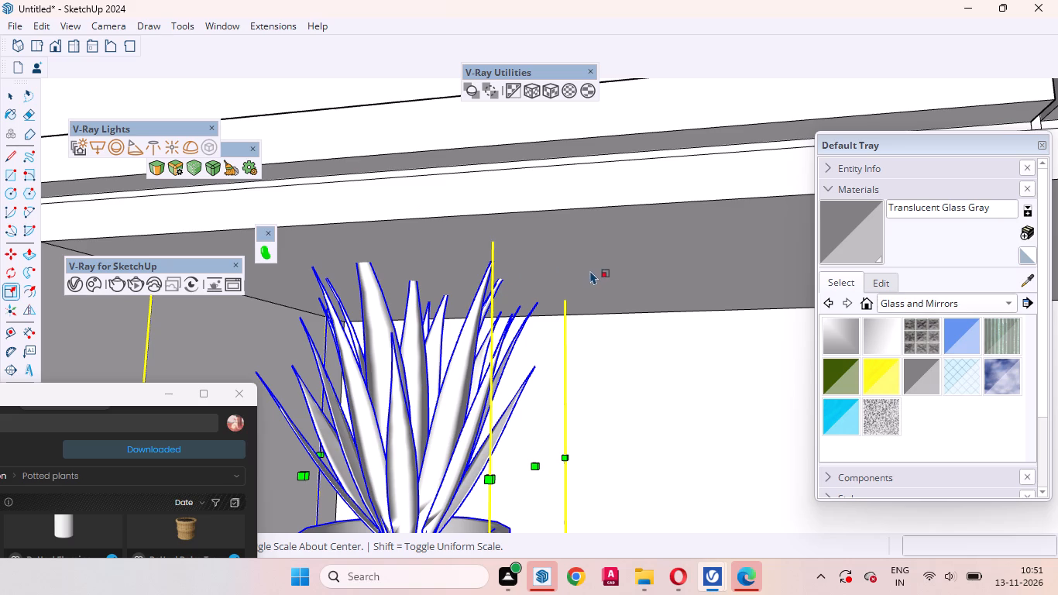
scroll(589, 267, down, 7)
middle_drag(602, 298, 629, 237)
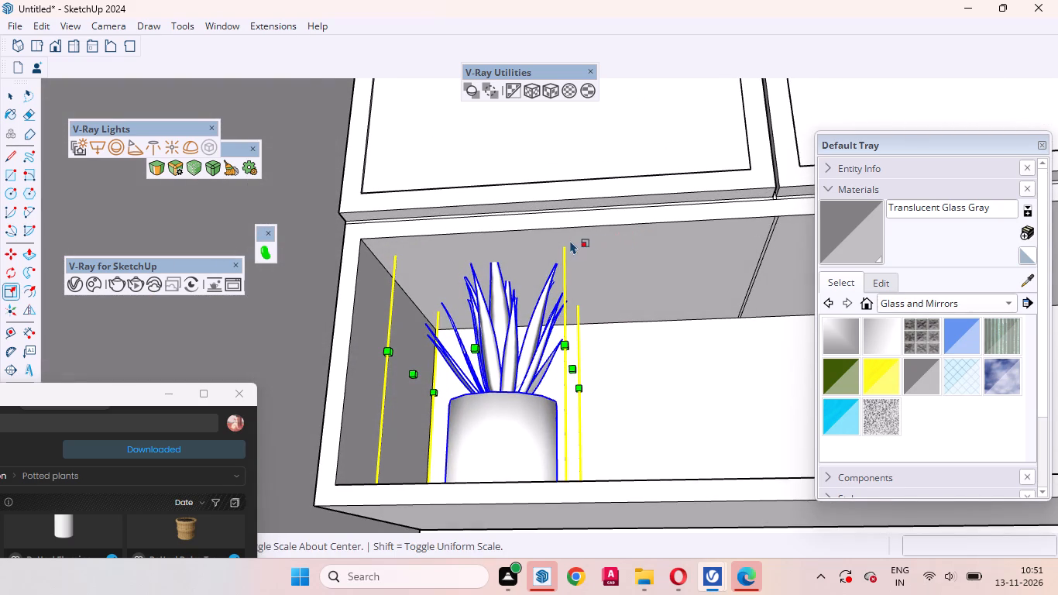
click(565, 222)
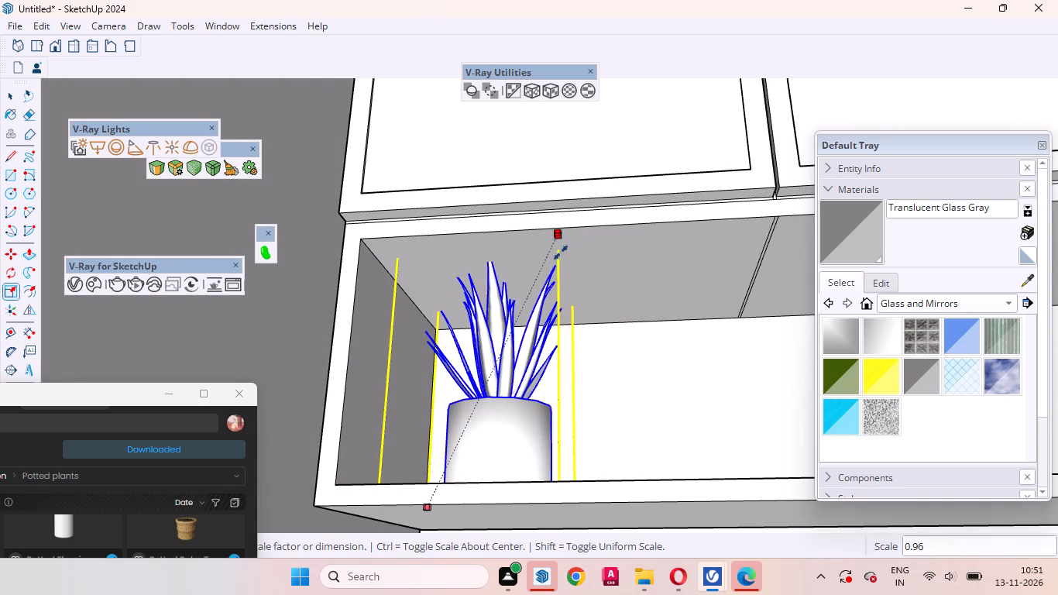
click(534, 315)
key(space)
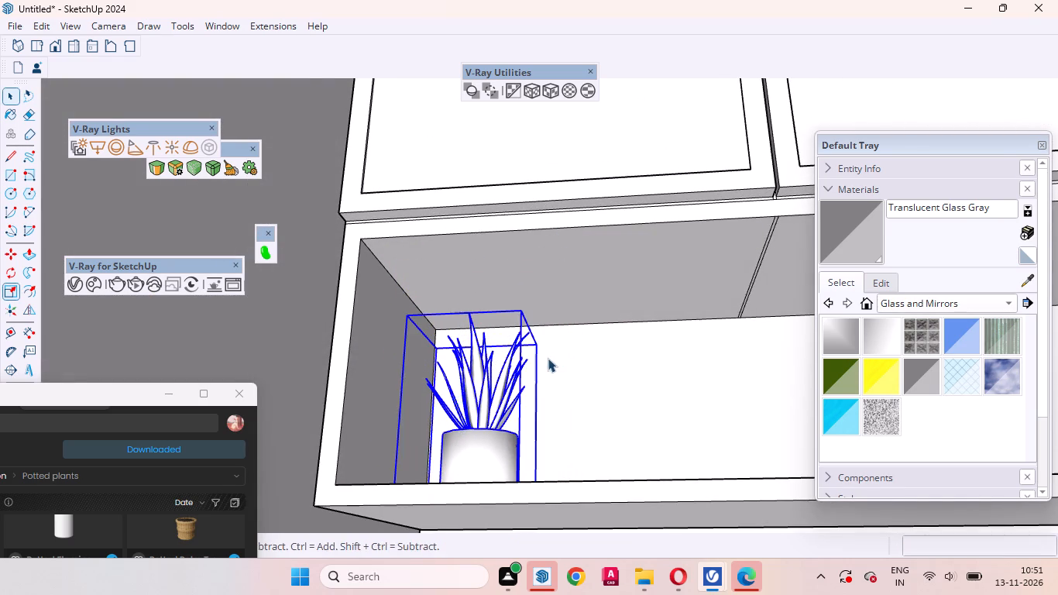
Copy the potted succulent about 6 1/2" along the open shelf toward the middle figurine and deselect it.
middle_drag(555, 273, 560, 445)
scroll(545, 263, down, 9)
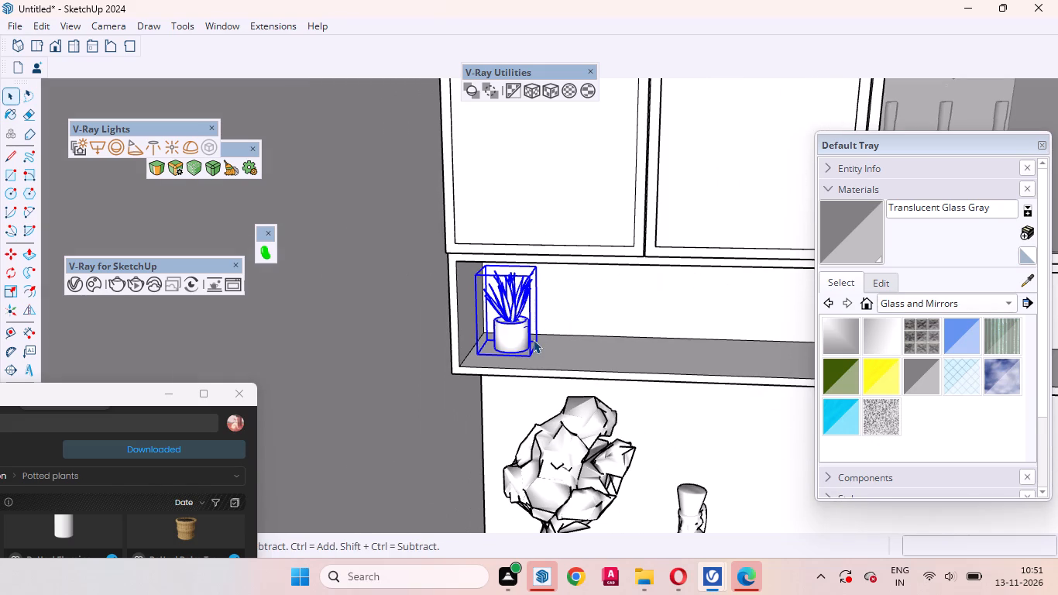
key(m)
click(496, 360)
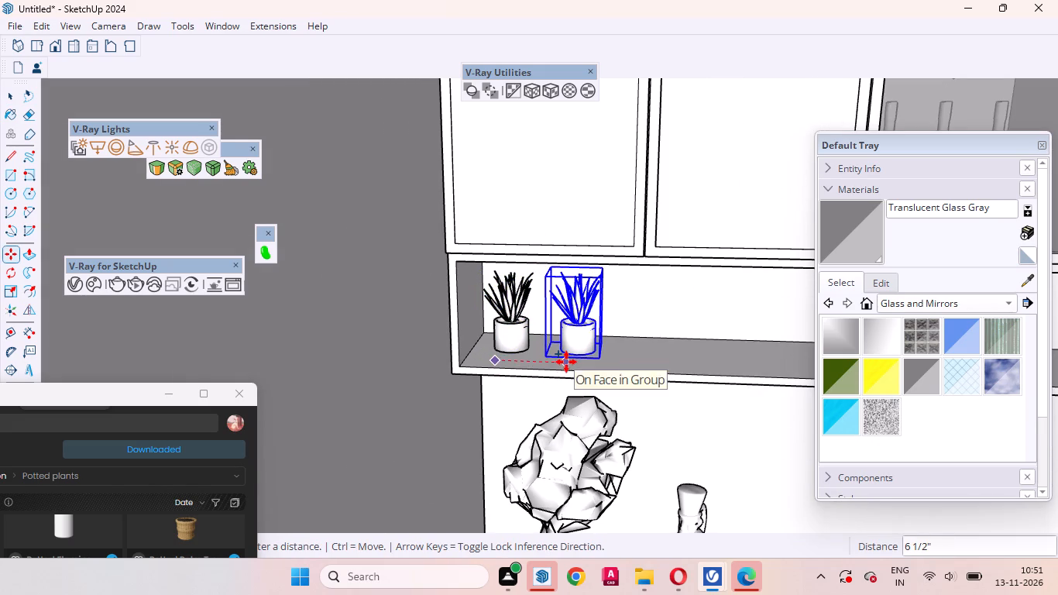
click(566, 362)
key(space)
scroll(527, 378, down, 18)
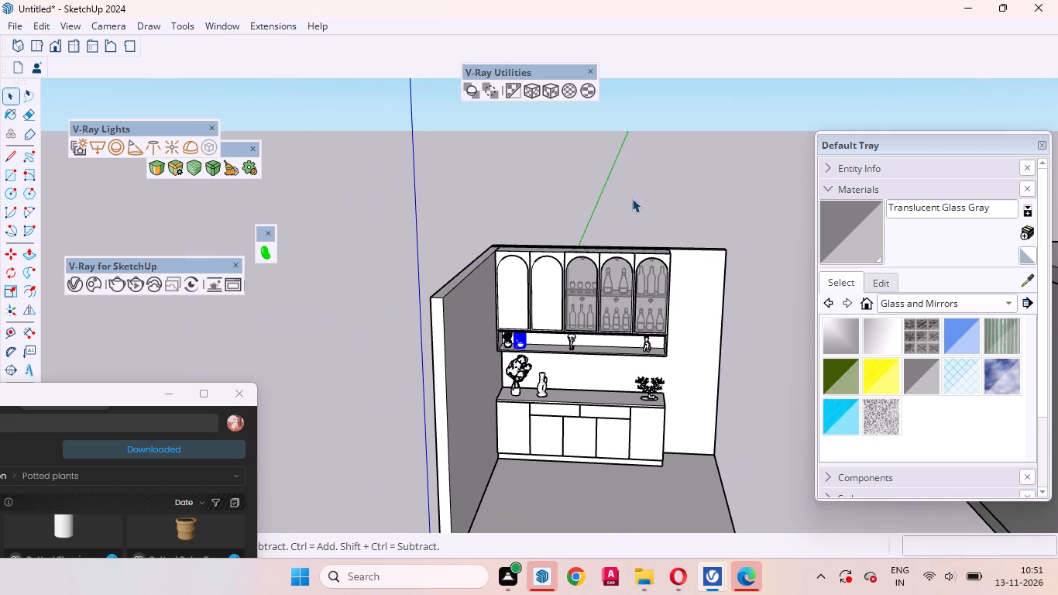
click(632, 198)
Open the upper cabinet group for editing and erase the seam between the shelf ceiling's first two panels, above the succulents.
scroll(575, 357, up, 3)
middle_drag(562, 373, 534, 229)
scroll(515, 307, up, 9)
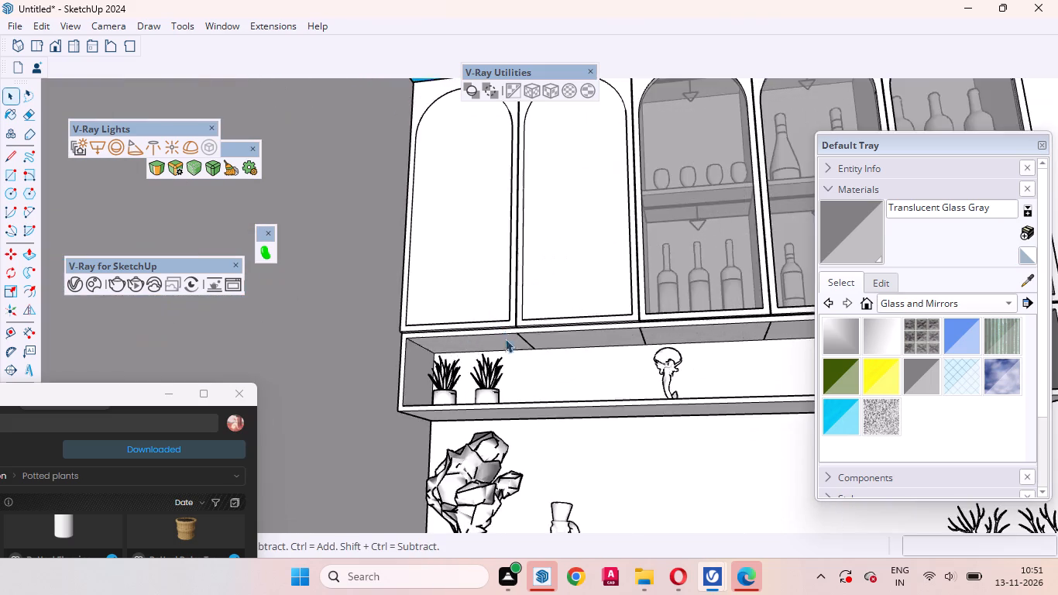
scroll(505, 339, up, 4)
middle_drag(531, 382, 383, 300)
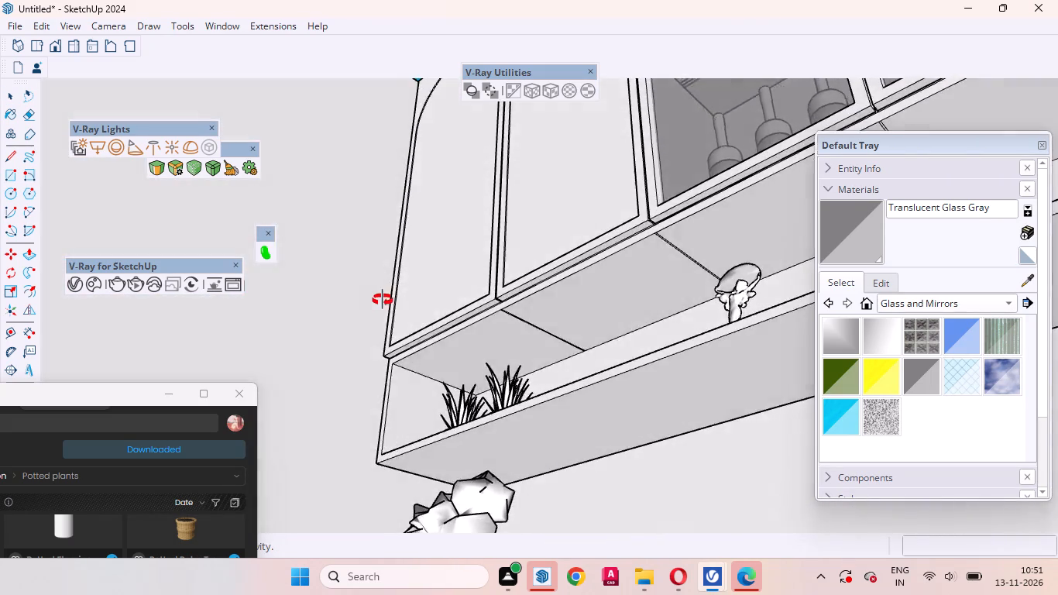
middle_drag(383, 300, 569, 338)
middle_drag(569, 332, 569, 316)
scroll(541, 322, up, 7)
click(563, 310)
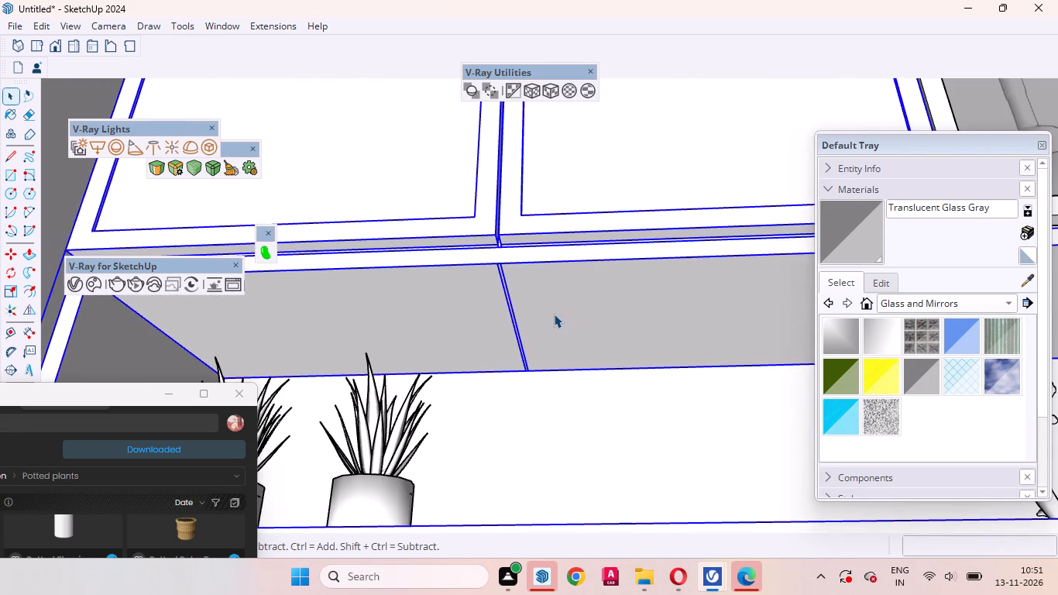
double_click(554, 314)
click(631, 316)
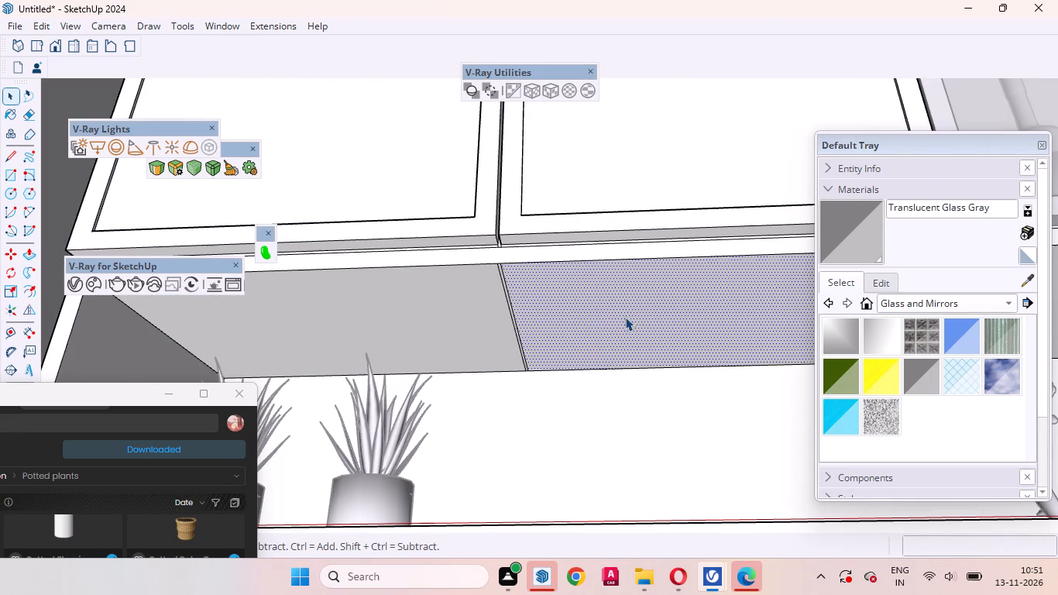
click(473, 315)
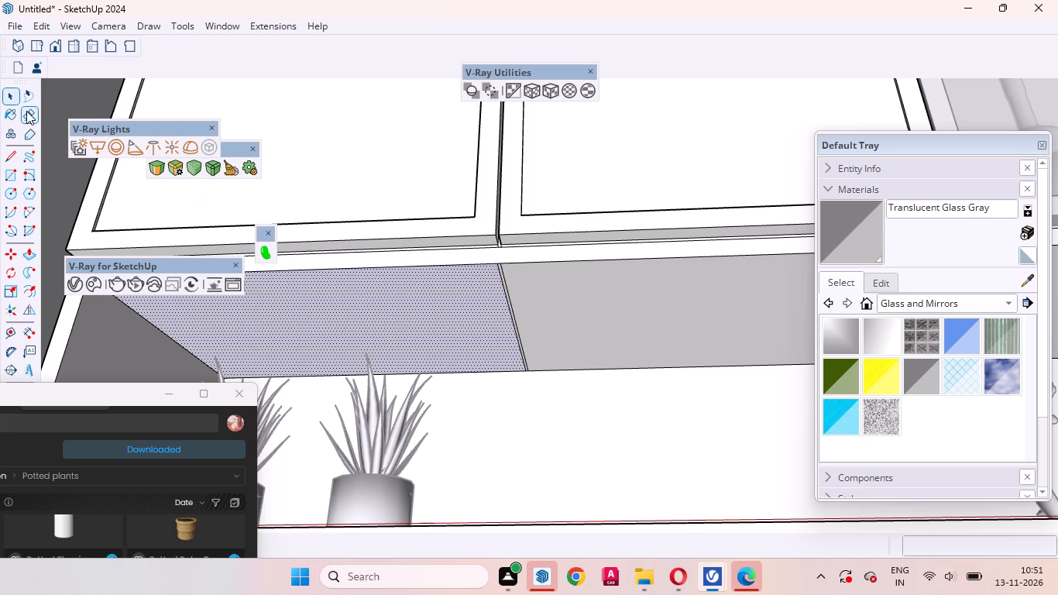
click(26, 111)
drag(563, 296, 483, 297)
scroll(487, 349, down, 3)
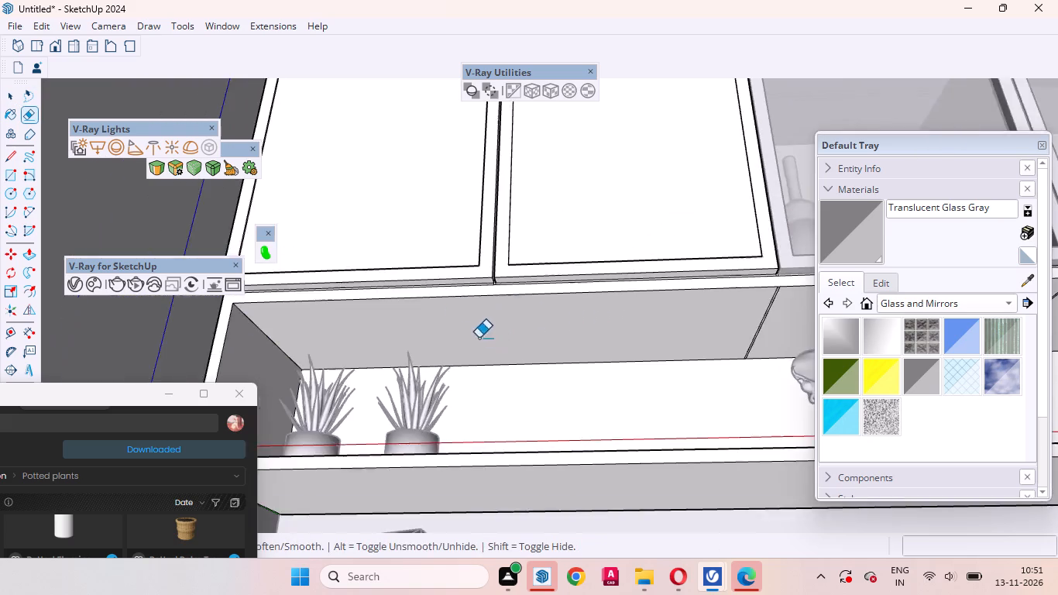
Erase the remaining panel seams along the open shelf's ceiling and leave the cabinet group.
scroll(479, 338, down, 13)
scroll(757, 350, up, 4)
drag(772, 286, 435, 290)
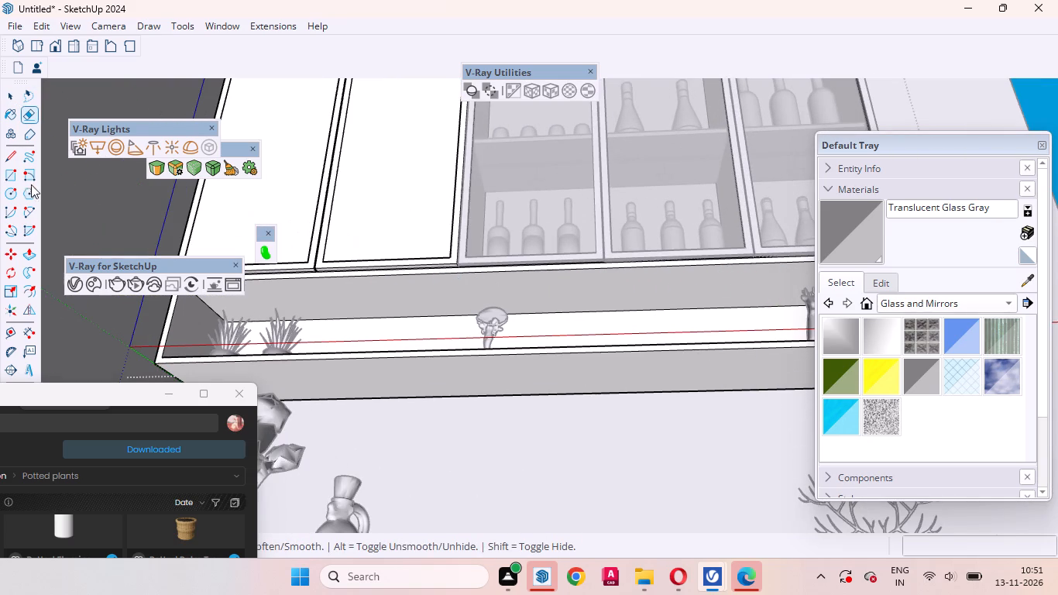
click(9, 89)
scroll(249, 313, down, 8)
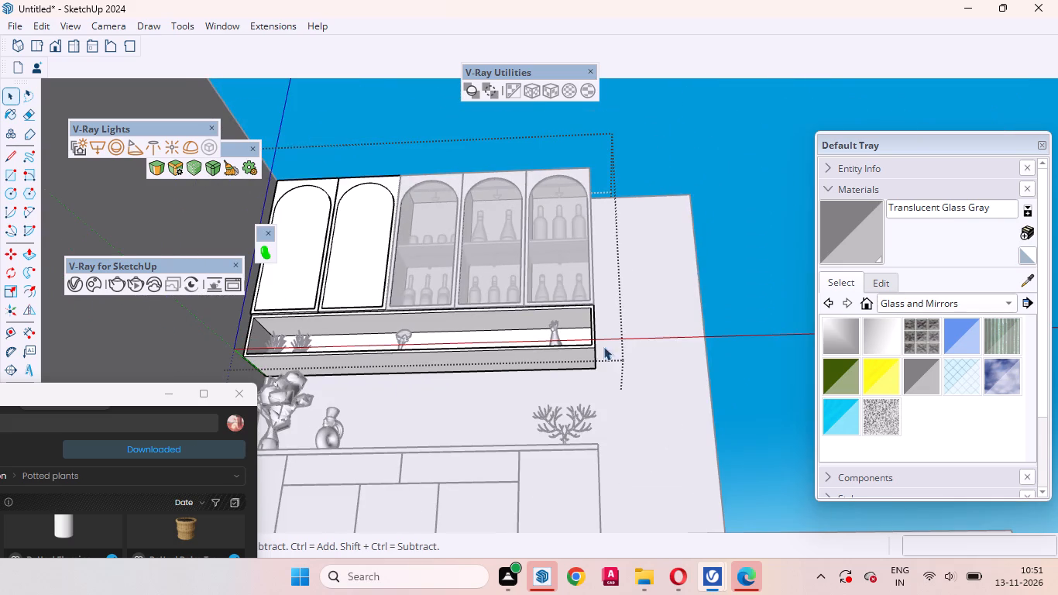
click(703, 244)
middle_drag(365, 322, 271, 527)
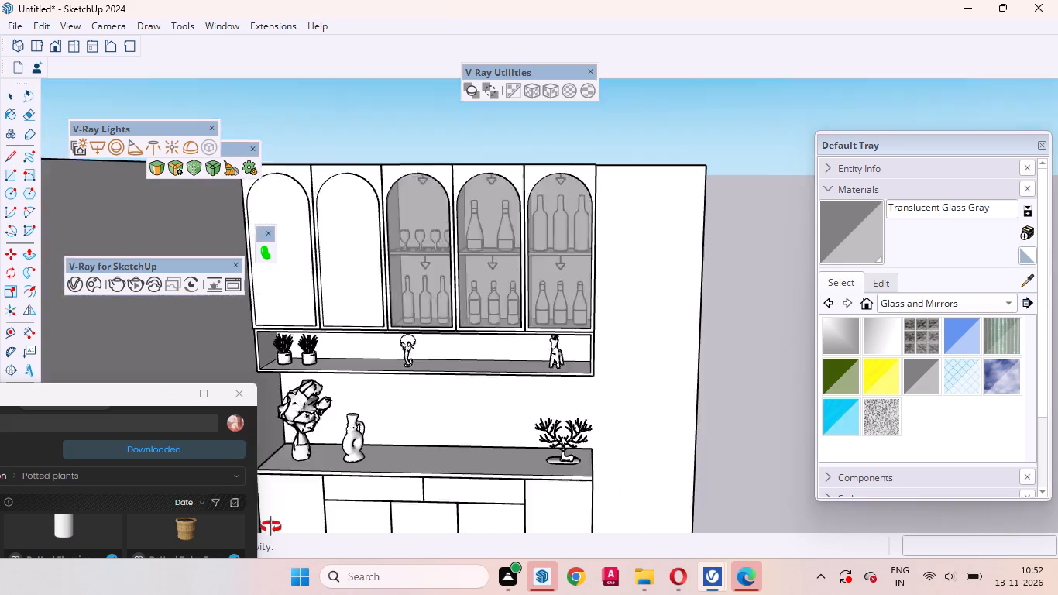
Examine the arched glass fronts, the glasses and bottles behind them, and the whole cabinet from several angles.
middle_drag(271, 527, 225, 549)
scroll(395, 196, up, 17)
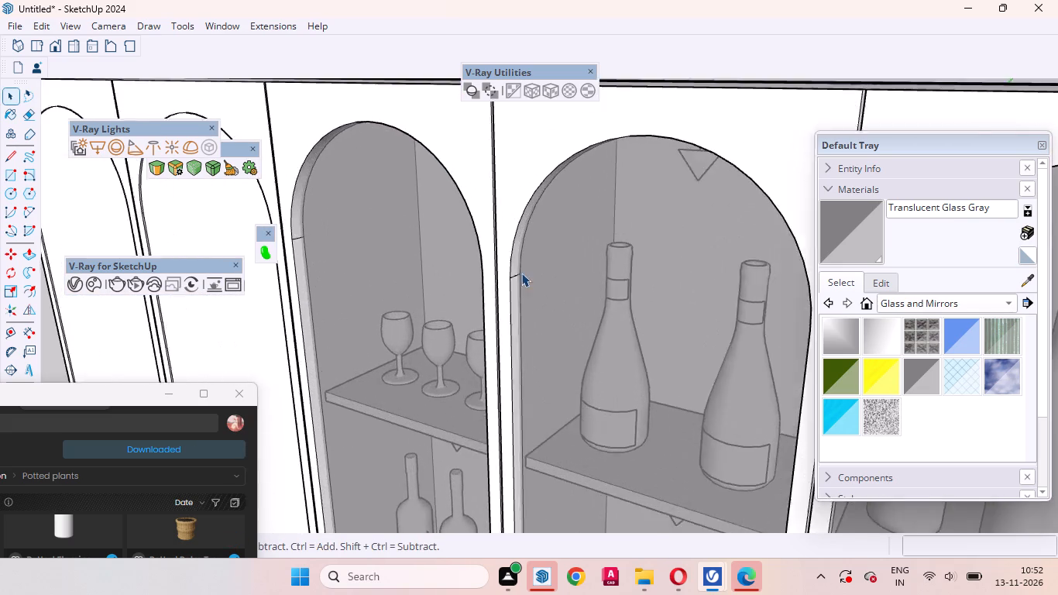
scroll(521, 273, up, 5)
middle_drag(521, 285, 176, 233)
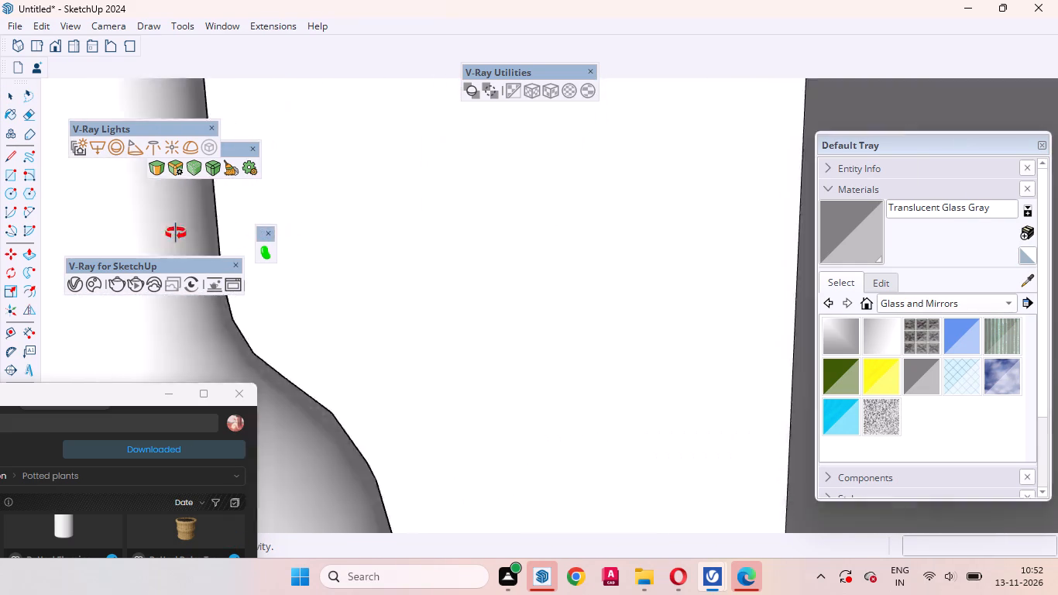
middle_drag(176, 233, 629, 213)
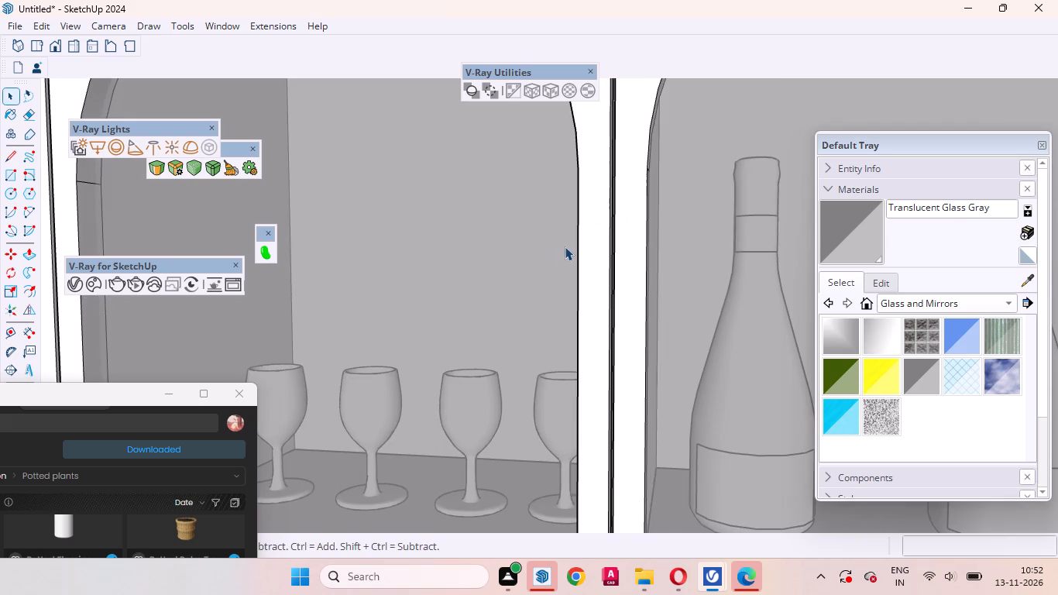
scroll(551, 270, down, 8)
scroll(589, 332, down, 8)
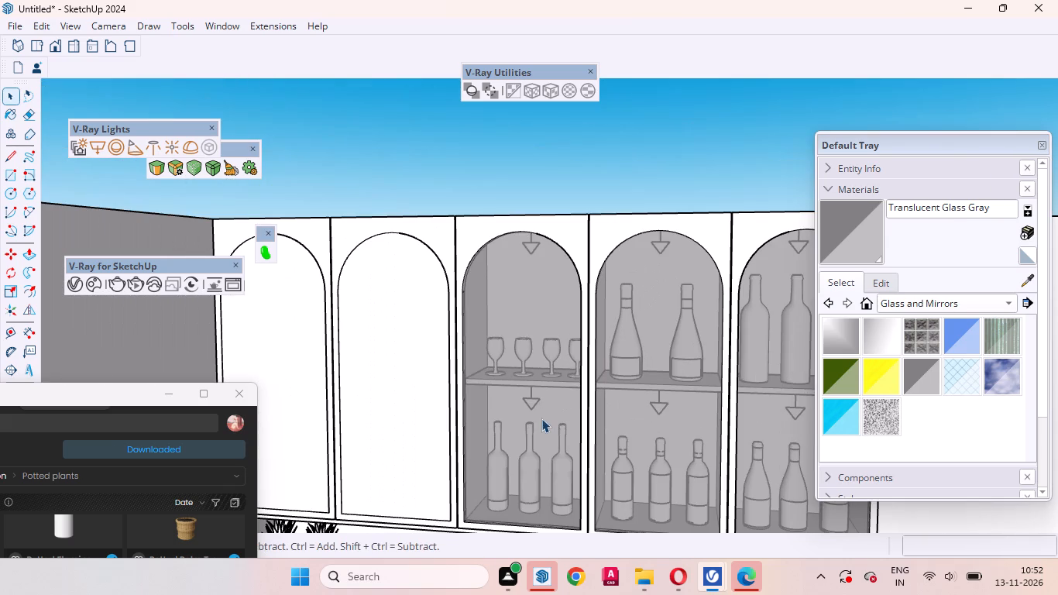
scroll(557, 304, down, 7)
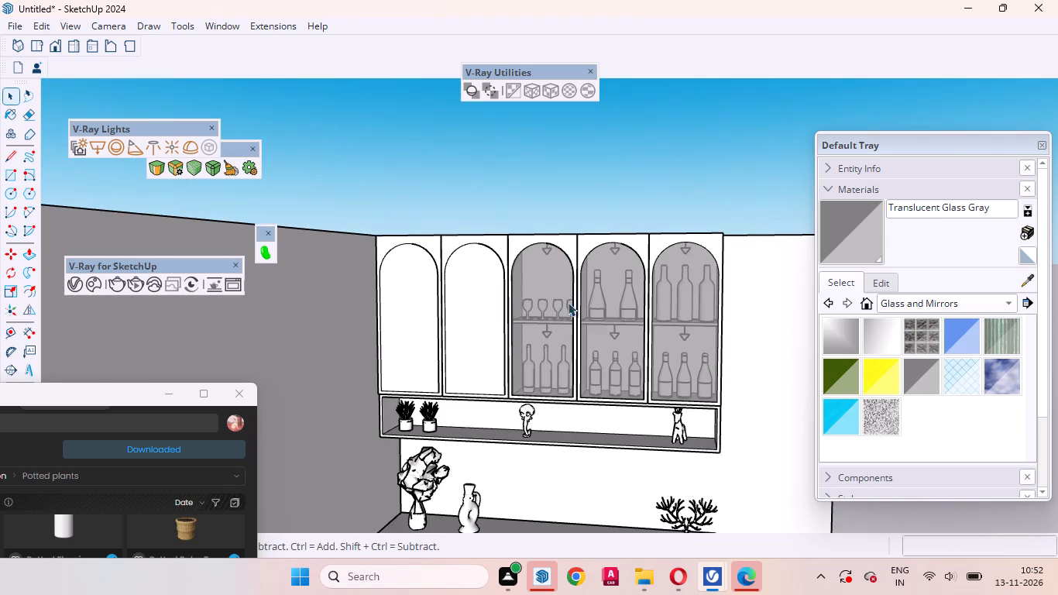
middle_drag(570, 306, 503, 438)
scroll(468, 451, up, 4)
scroll(448, 345, down, 5)
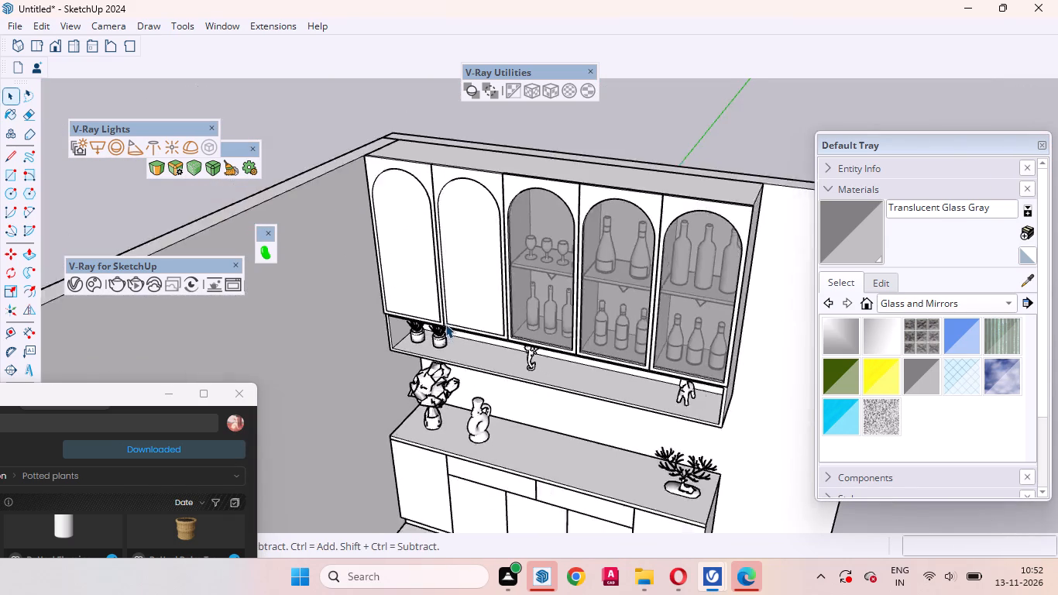
scroll(445, 324, down, 2)
scroll(556, 487, up, 12)
scroll(566, 427, down, 5)
In the wall group, draw a rectangle about 7' by 2' on the back wall between countertop and open shelf, and leave the group.
middle_drag(562, 428, 630, 337)
click(510, 279)
double_click(501, 280)
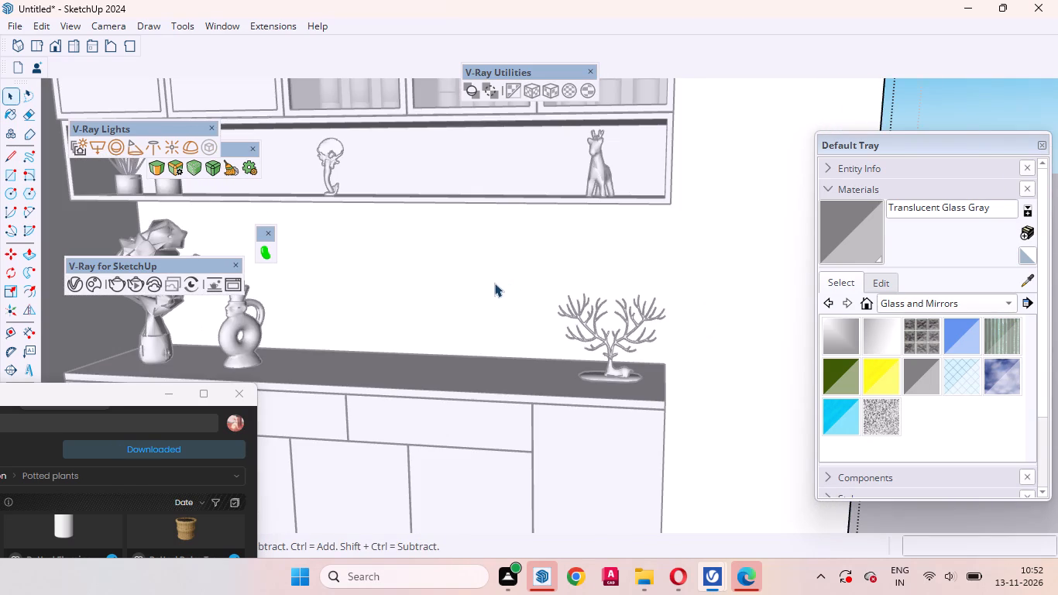
click(445, 287)
scroll(698, 262, down, 5)
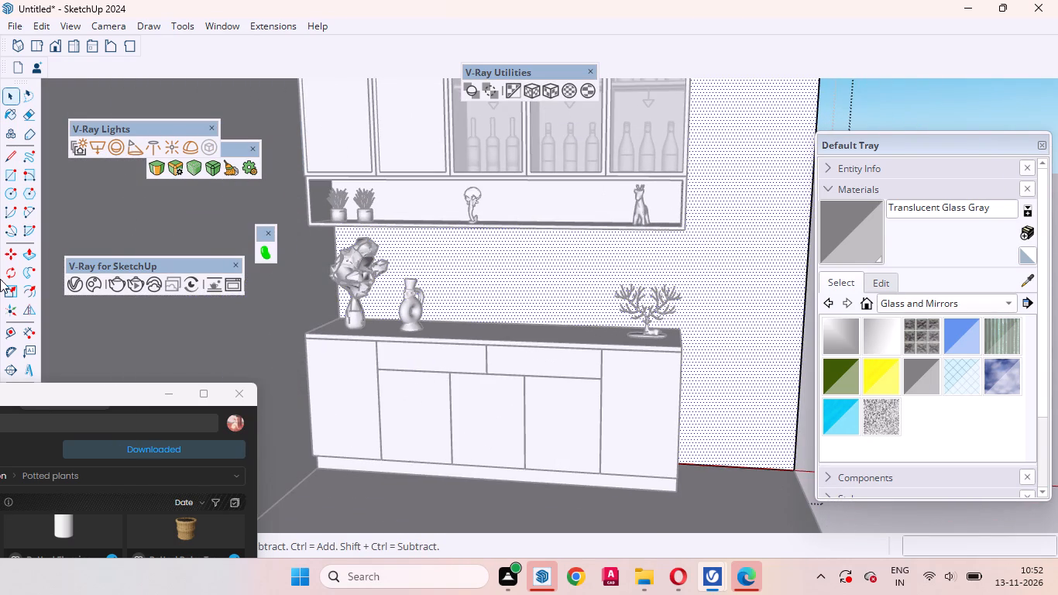
click(10, 170)
scroll(334, 315, up, 7)
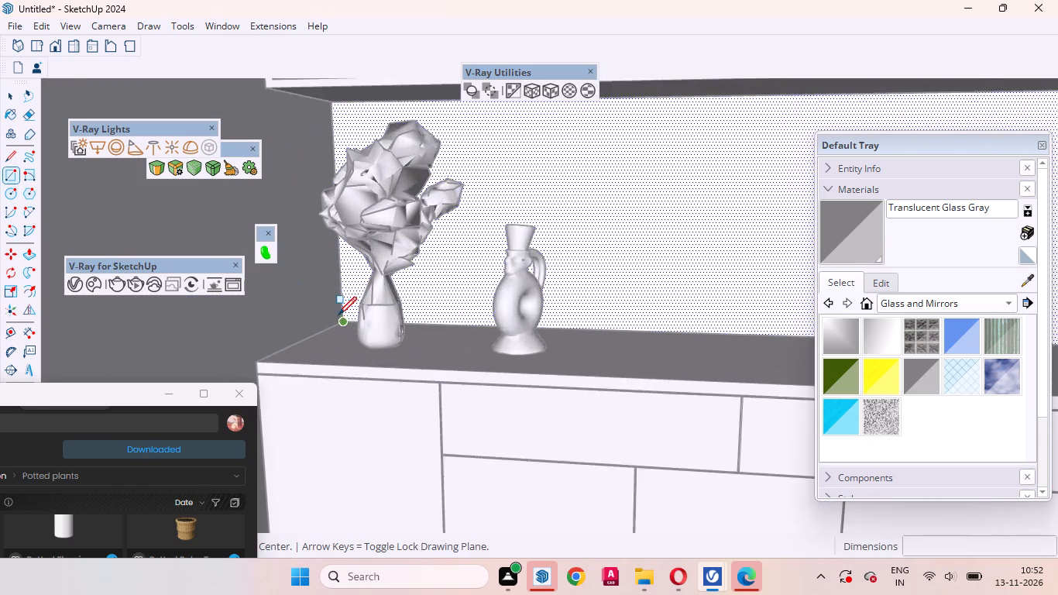
scroll(338, 315, up, 11)
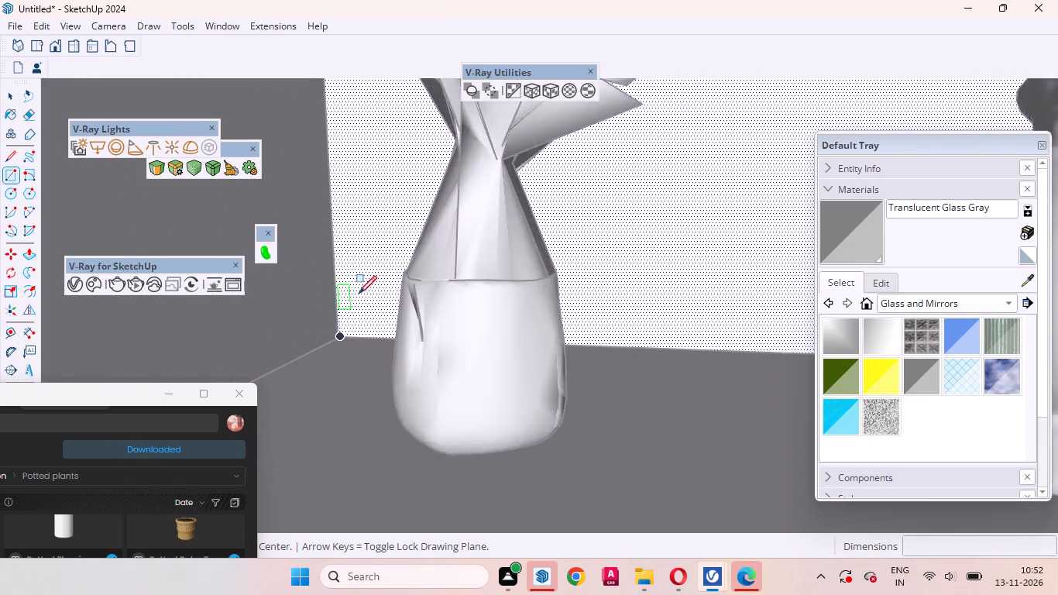
scroll(359, 294, up, 14)
middle_drag(319, 425, 352, 412)
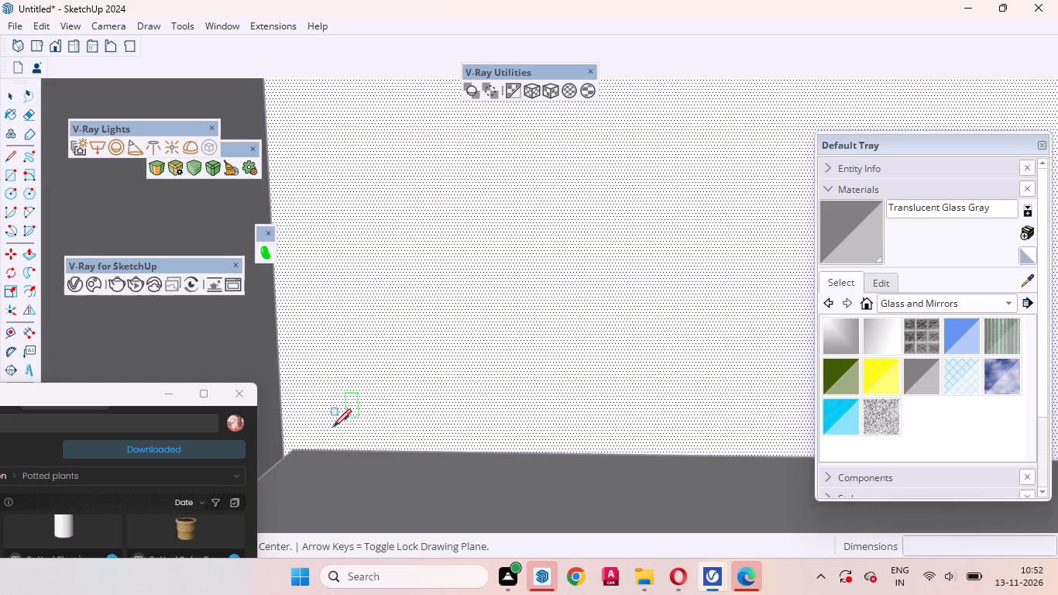
scroll(286, 444, up, 11)
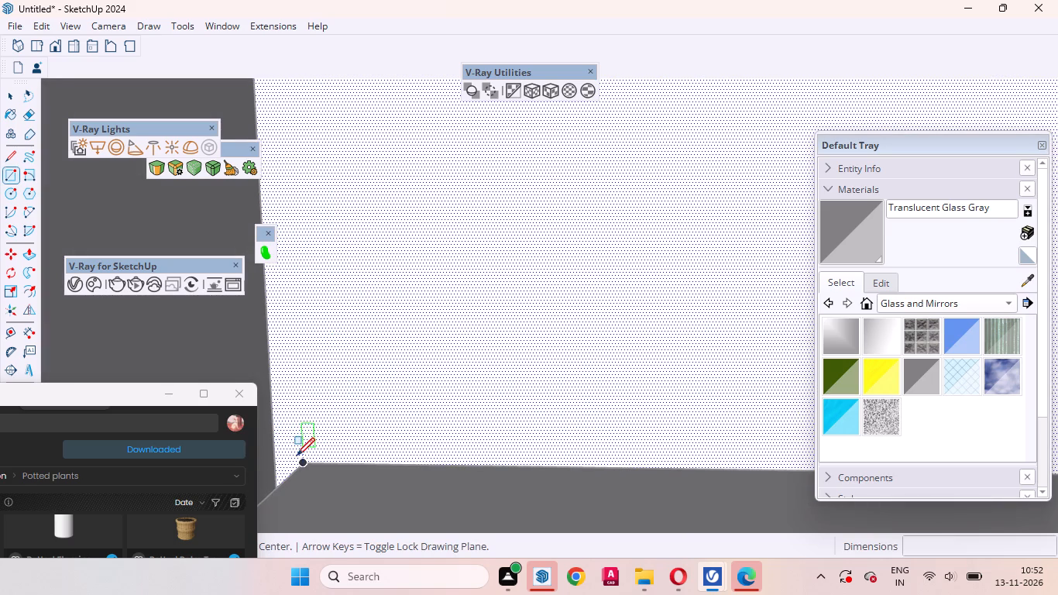
click(304, 465)
scroll(453, 308, down, 10)
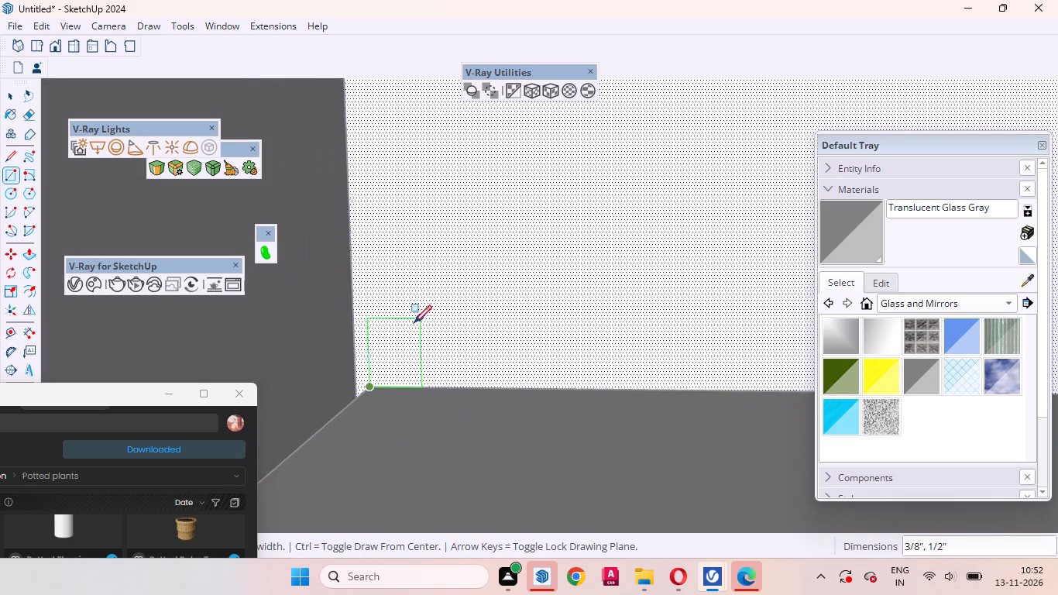
scroll(414, 323, down, 20)
scroll(414, 323, down, 9)
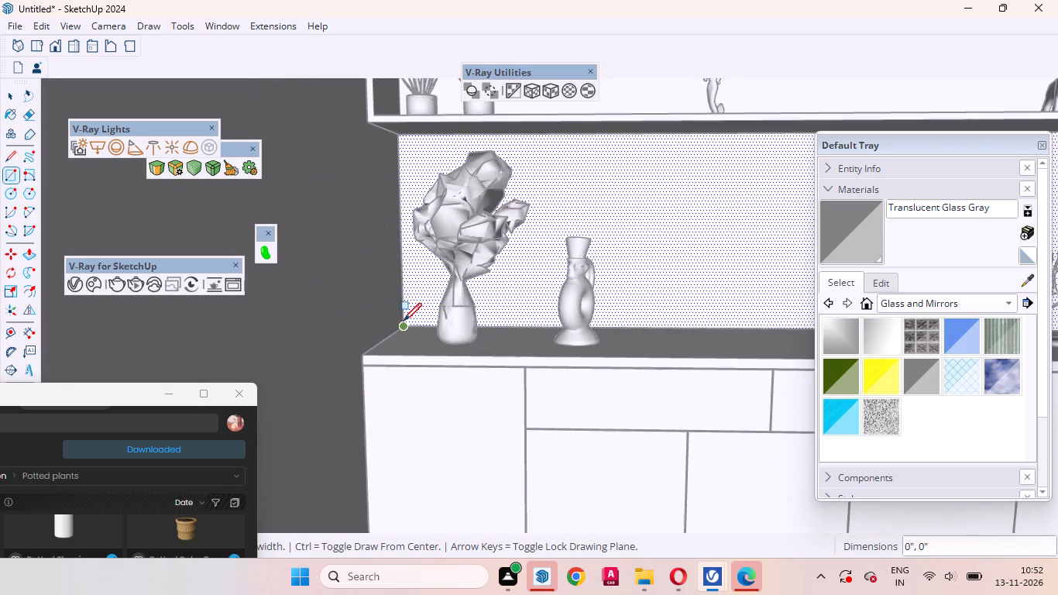
scroll(404, 321, down, 12)
scroll(655, 253, up, 6)
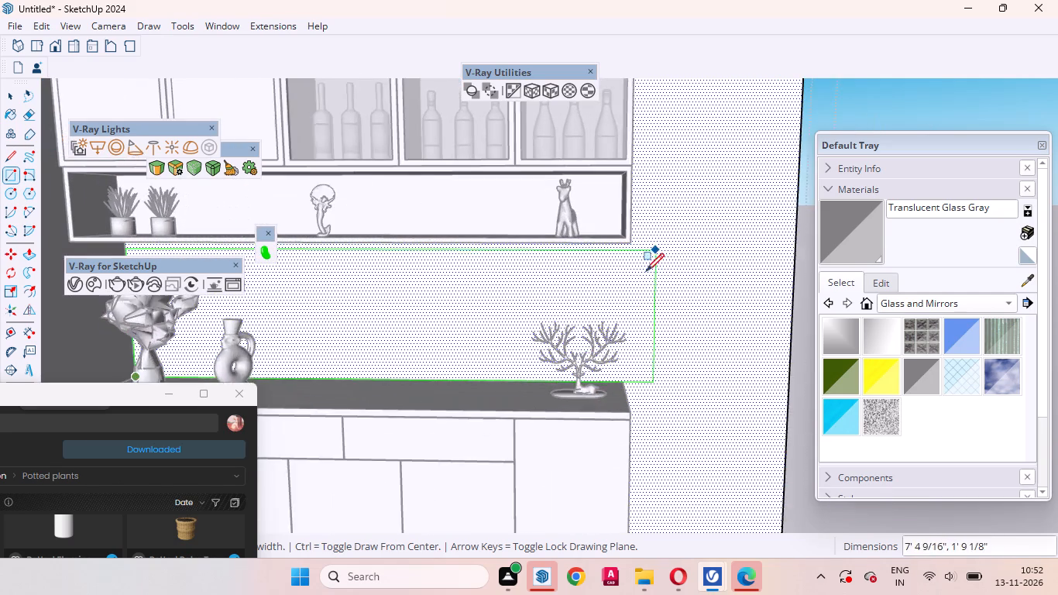
scroll(646, 271, up, 2)
middle_drag(644, 271, 589, 194)
scroll(620, 248, up, 4)
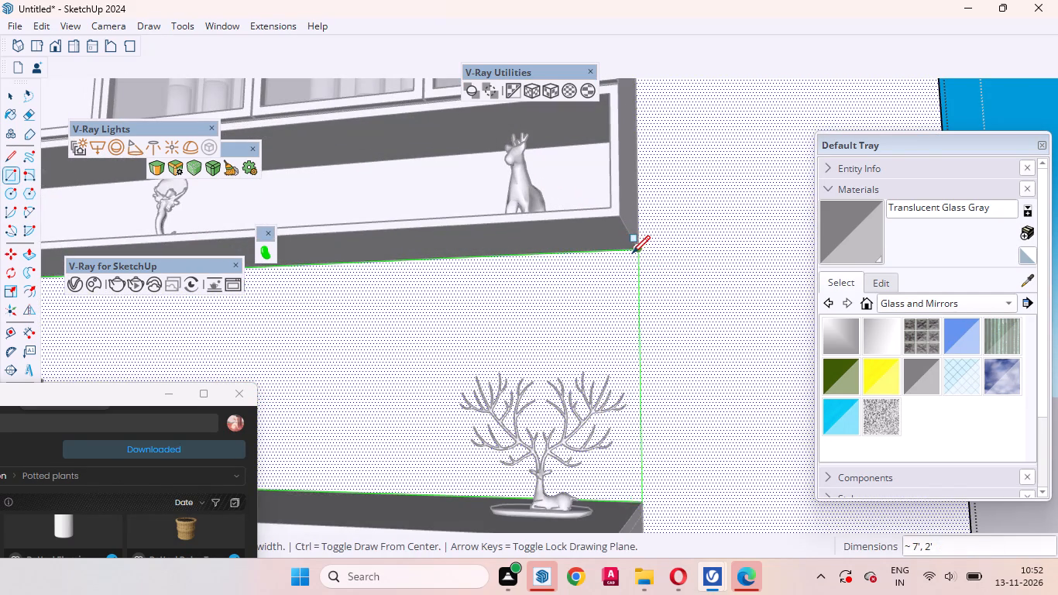
click(634, 253)
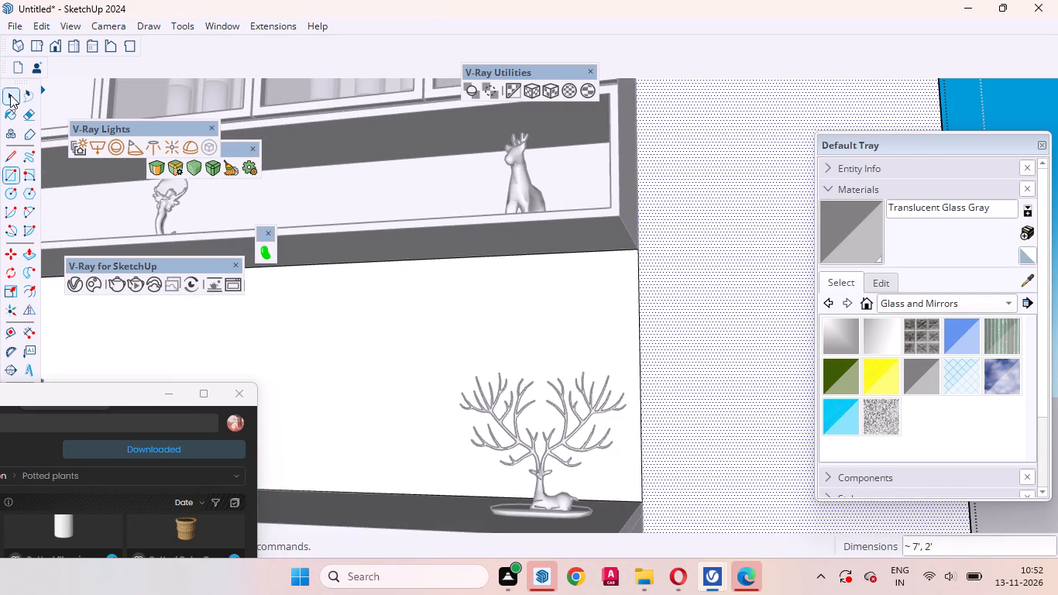
click(10, 95)
click(375, 362)
scroll(585, 310, down, 12)
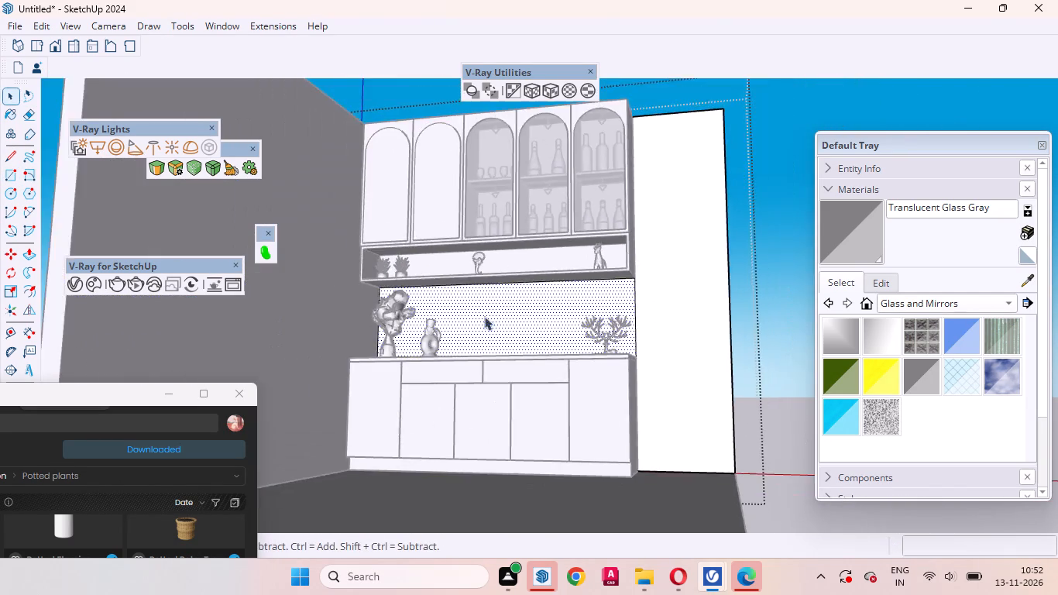
middle_drag(484, 316, 465, 381)
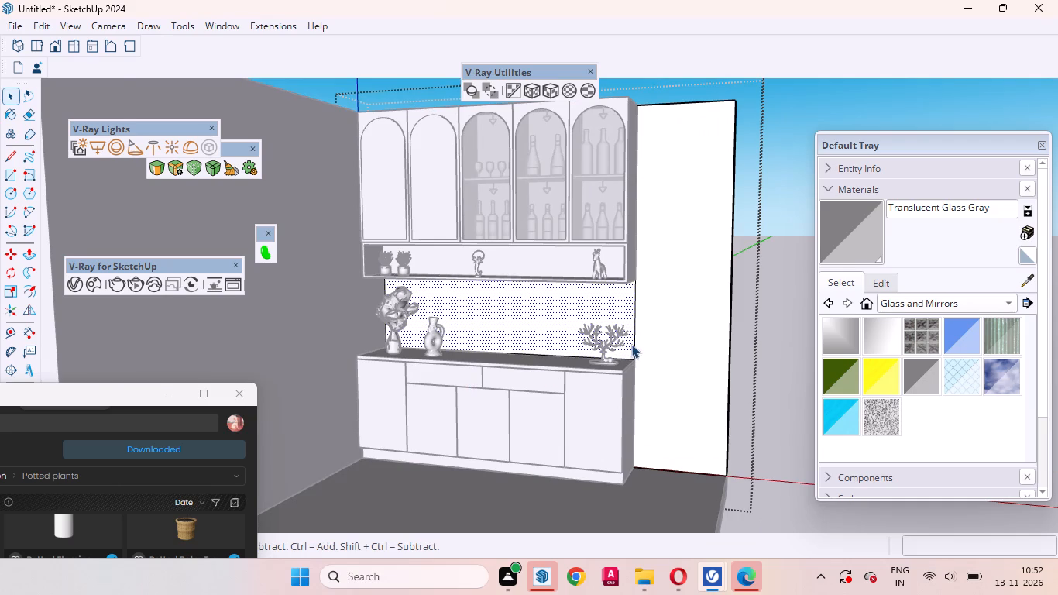
scroll(637, 346, down, 3)
click(744, 368)
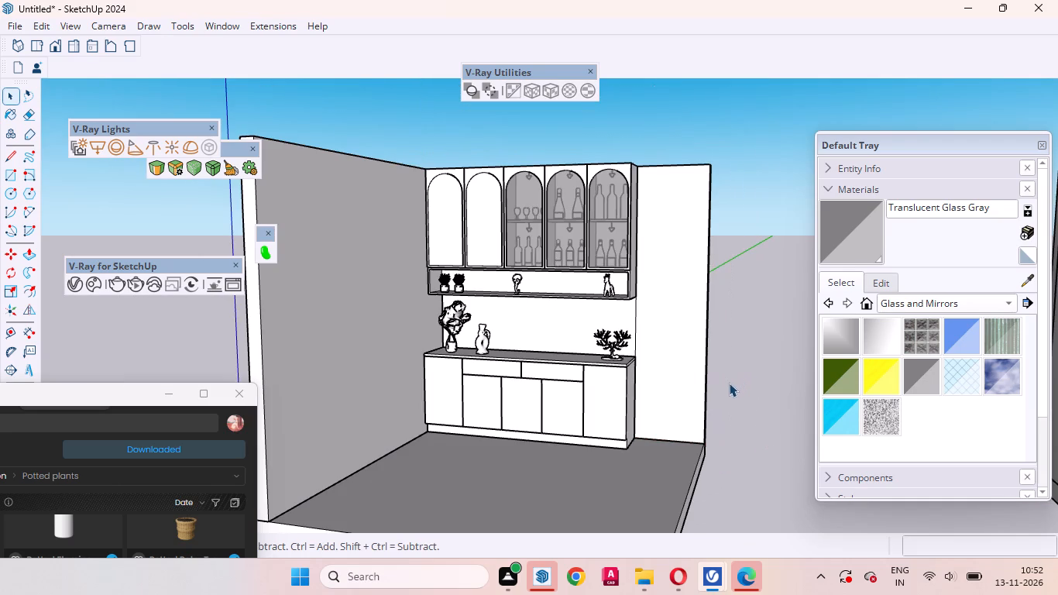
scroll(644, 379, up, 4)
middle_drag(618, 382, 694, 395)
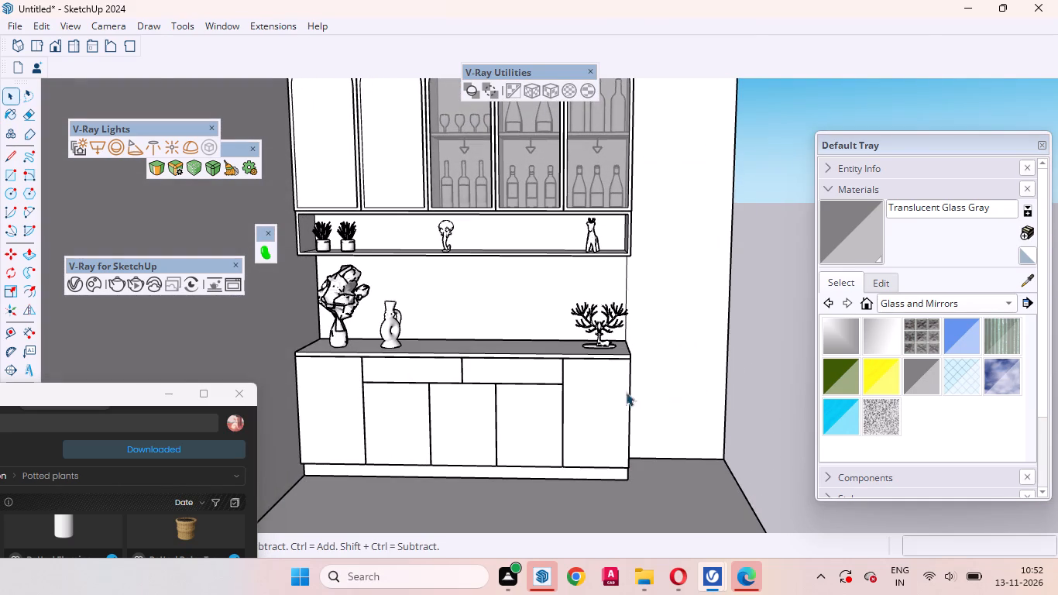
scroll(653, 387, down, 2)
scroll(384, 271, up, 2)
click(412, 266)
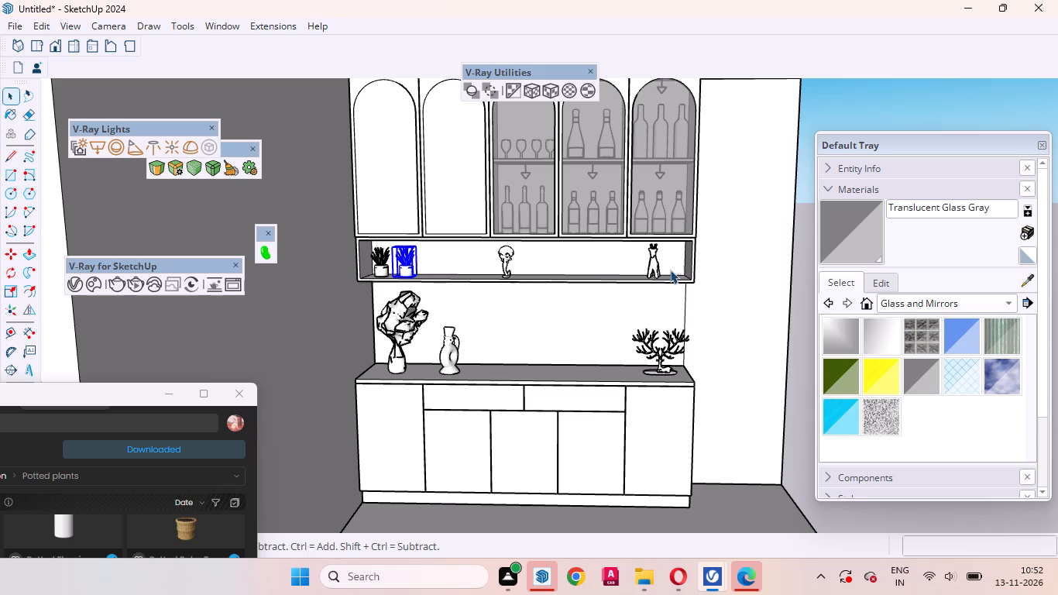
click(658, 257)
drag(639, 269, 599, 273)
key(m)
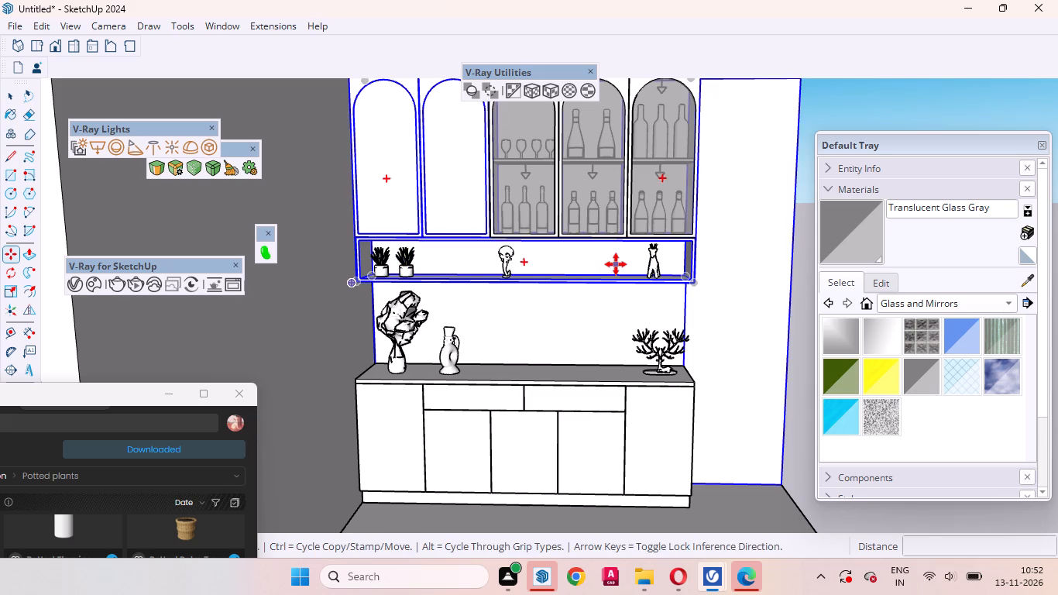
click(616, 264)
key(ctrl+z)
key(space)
Move the giraffe figurine about 2' 4" along the open shelf to stand beside the middle figurine, and deselect it.
click(651, 263)
key(m)
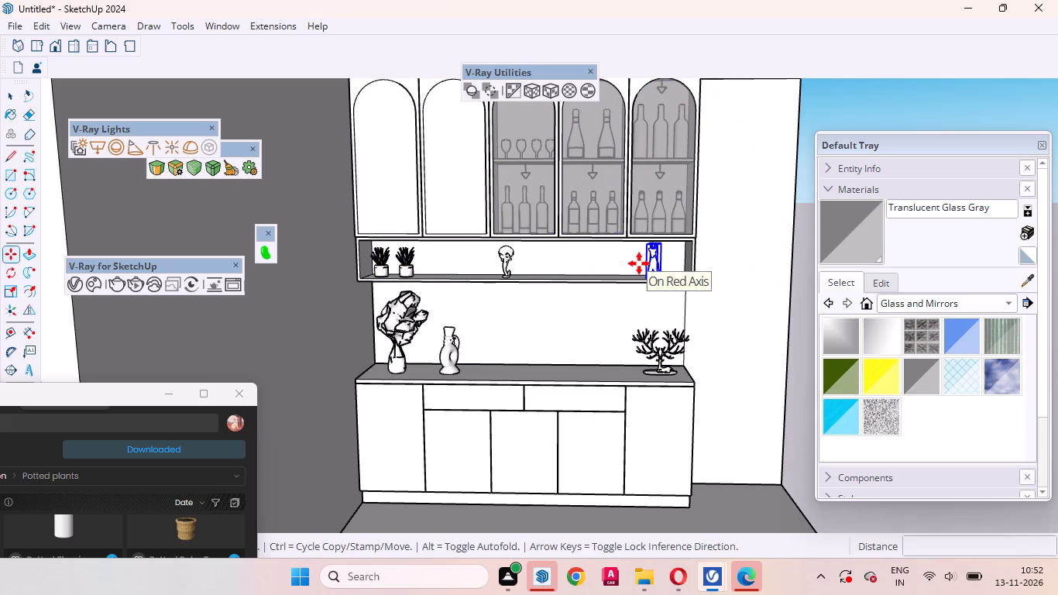
click(635, 263)
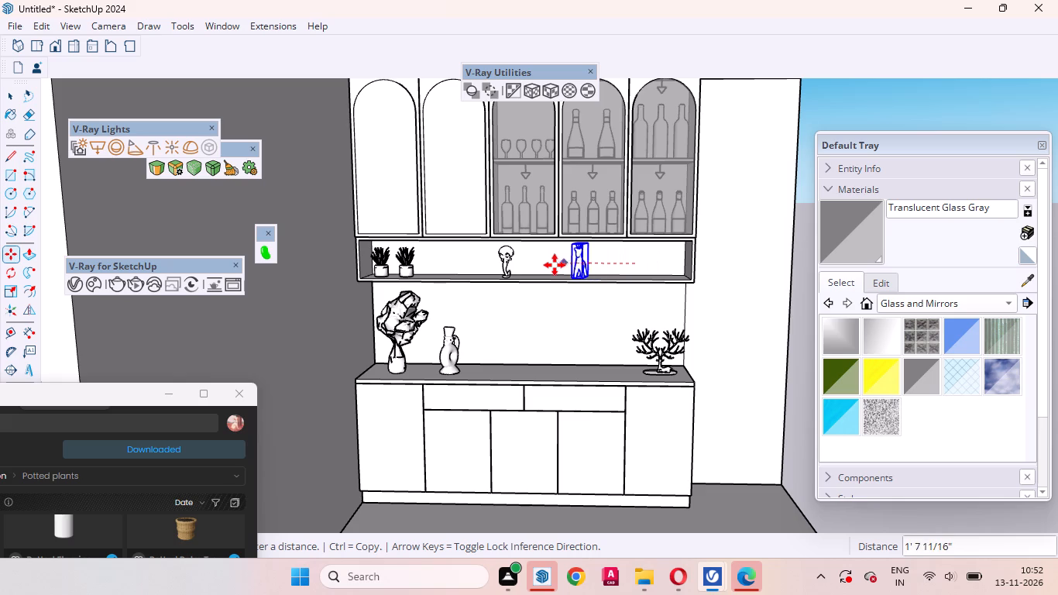
click(530, 265)
key(space)
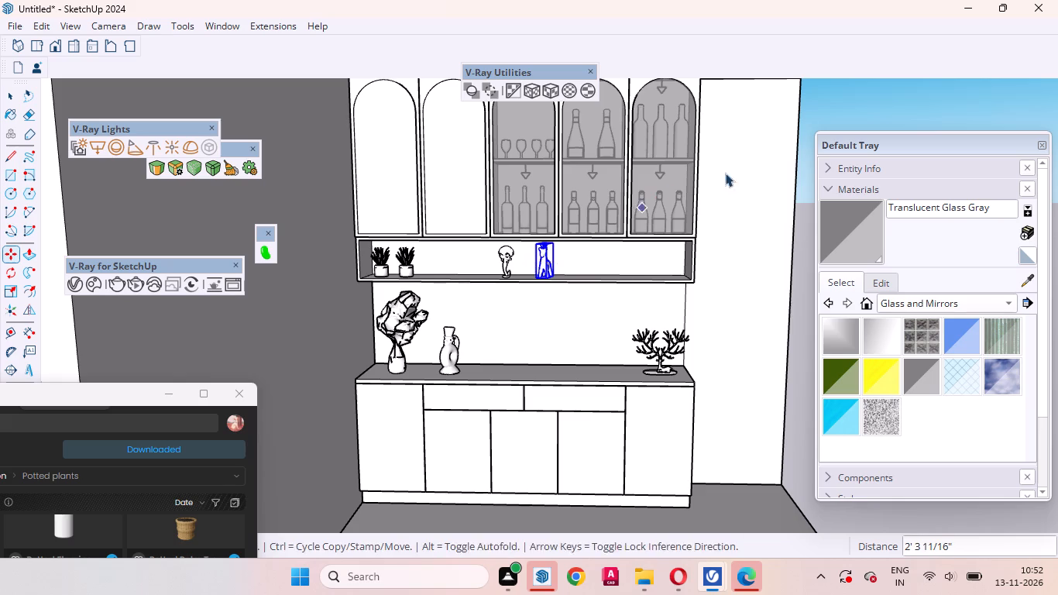
click(849, 88)
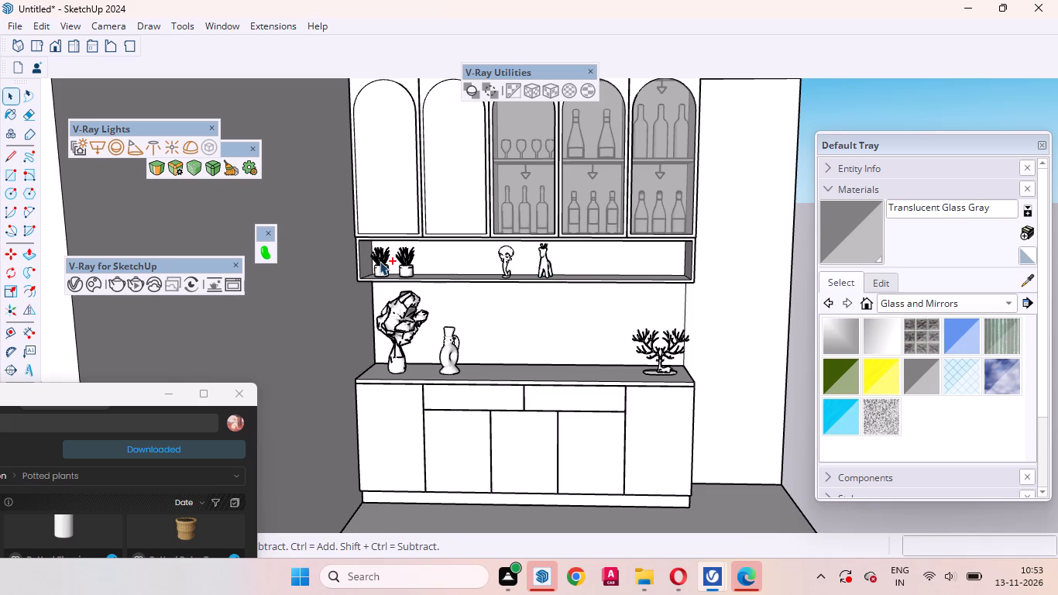
Copy the pair of potted succulents about 5' 6" along the open shelf to its opposite end and deselect the copies.
ctrl+click(380, 261)
ctrl+click(406, 263)
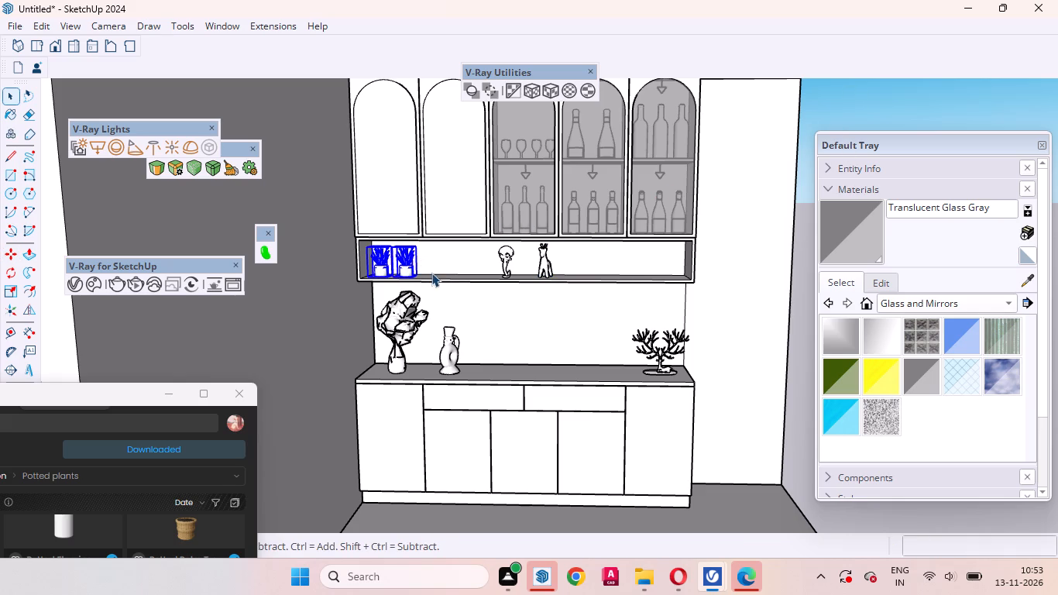
click(461, 307)
key(m)
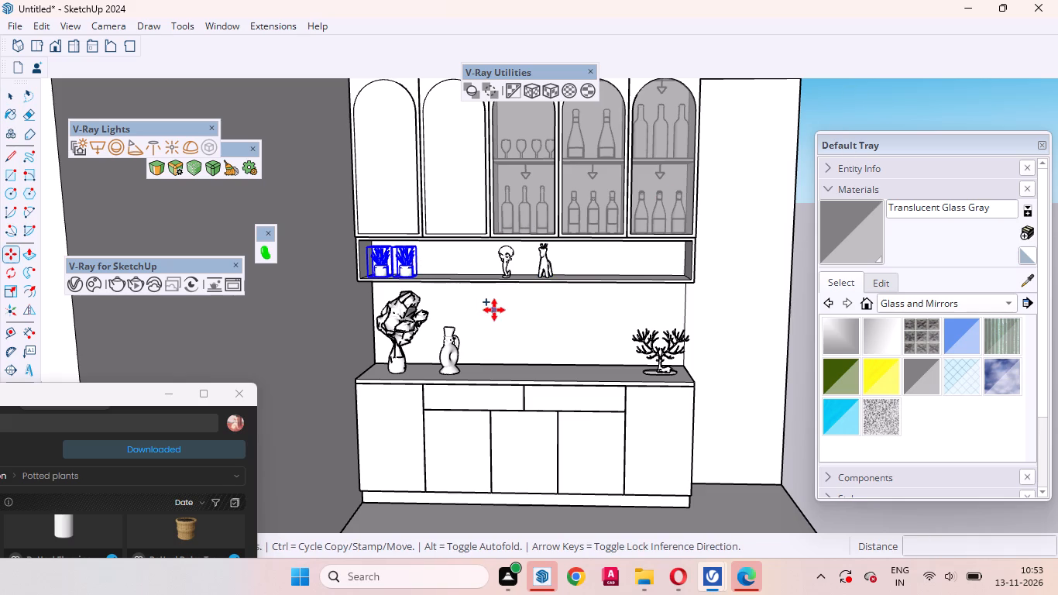
click(494, 310)
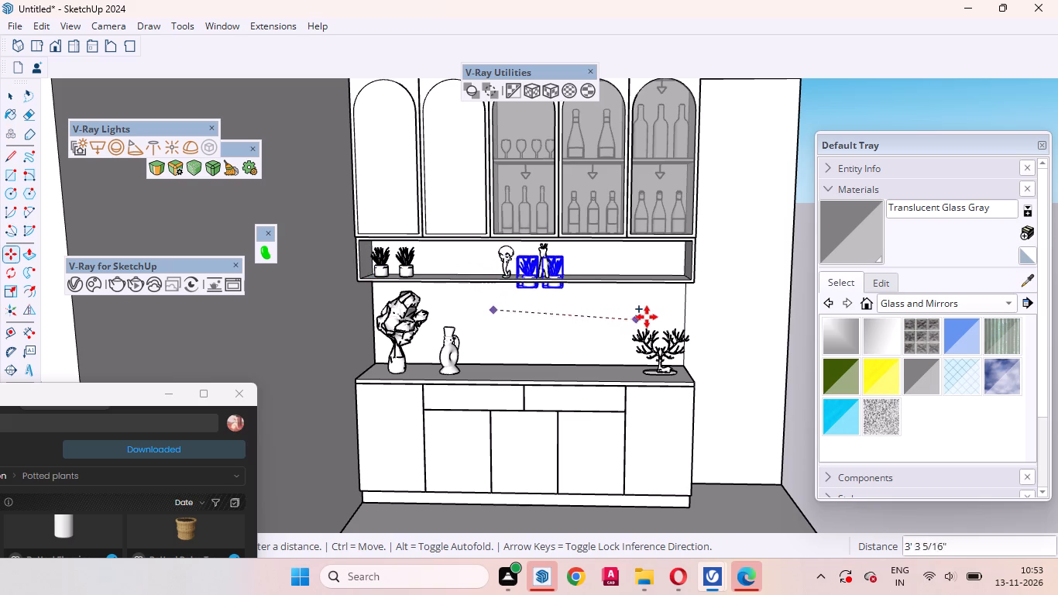
click(743, 313)
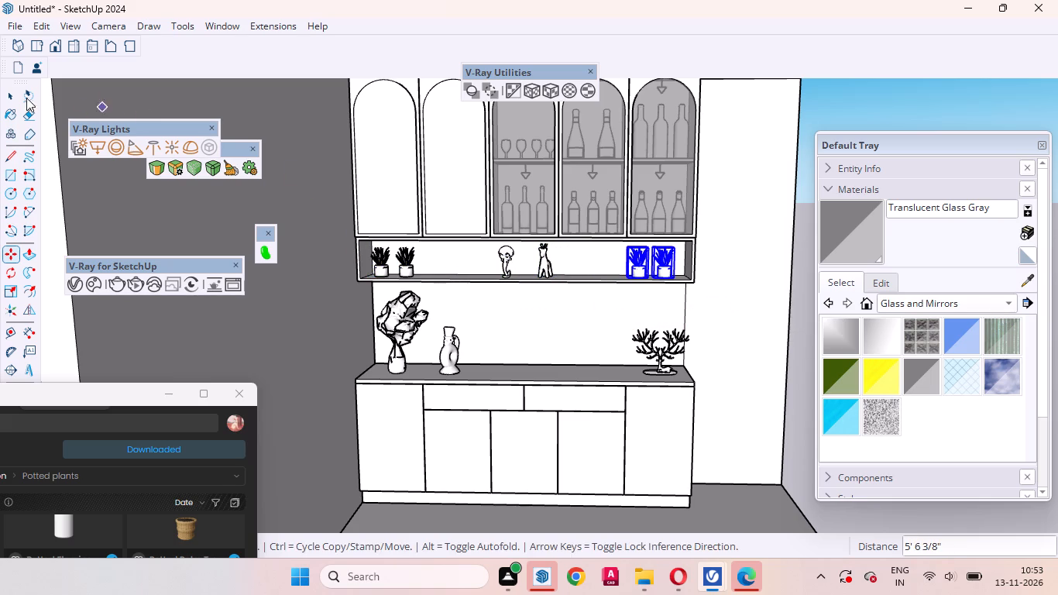
click(0, 95)
click(16, 95)
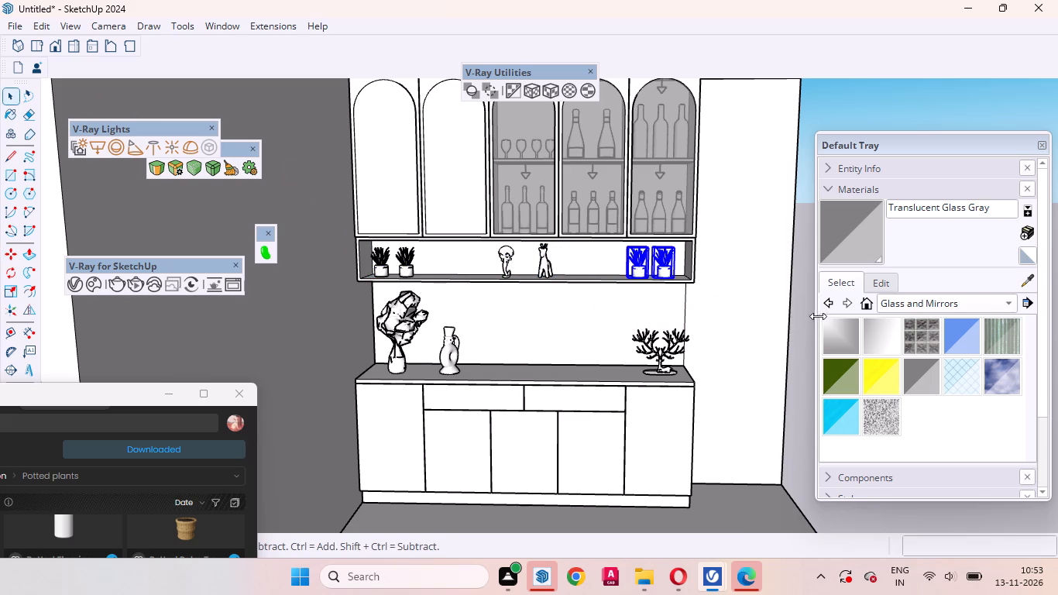
click(808, 308)
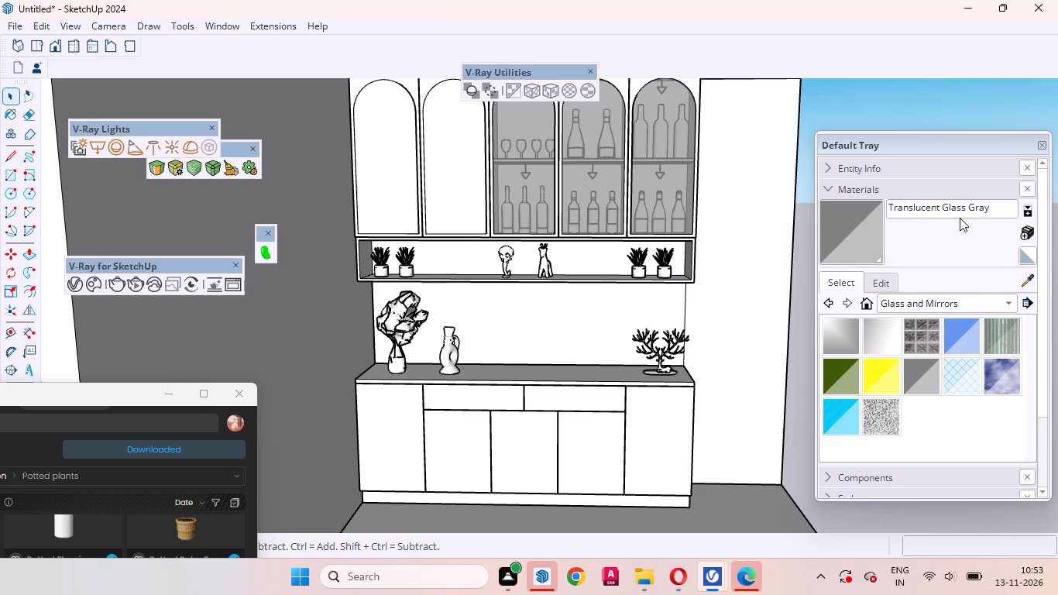
scroll(428, 273, down, 7)
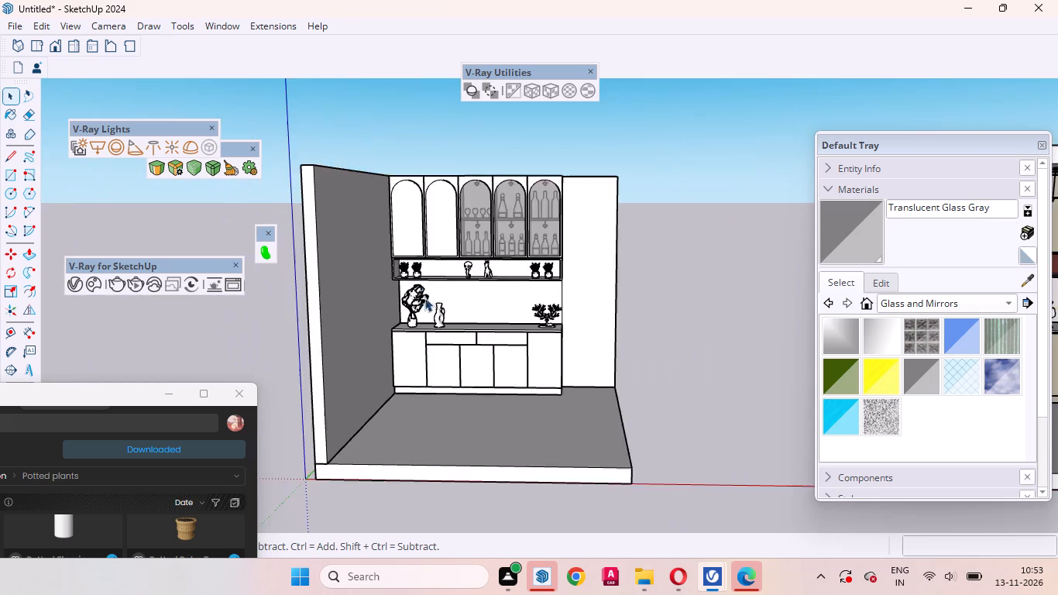
Examine the finished reference crockery unit in the neighbouring room and compare it with the new arched-front cabinet.
scroll(424, 297, down, 10)
scroll(715, 284, up, 16)
middle_drag(610, 314, 627, 291)
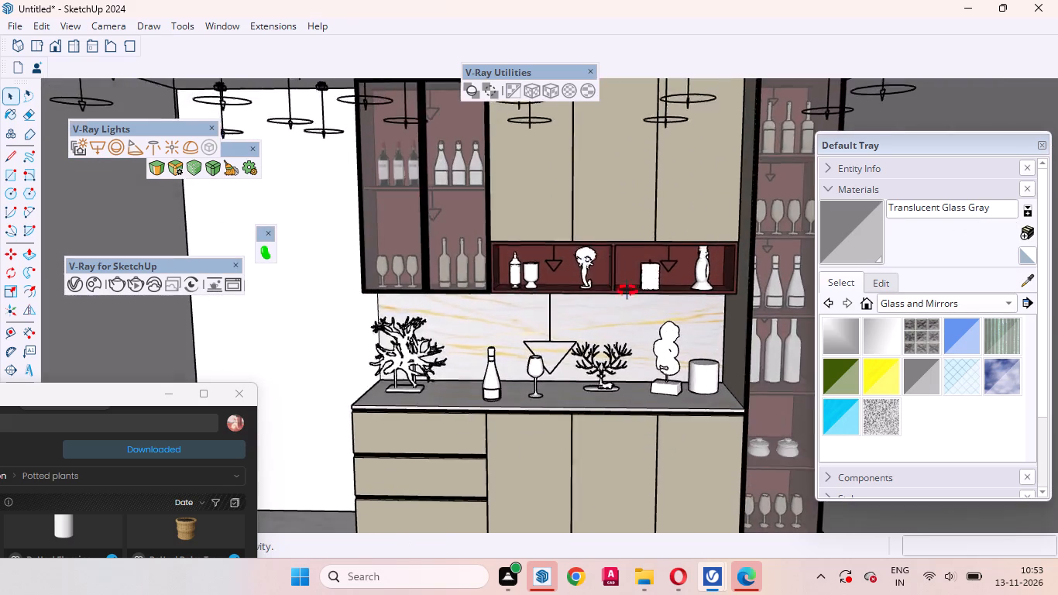
middle_drag(627, 291, 662, 327)
scroll(606, 303, down, 10)
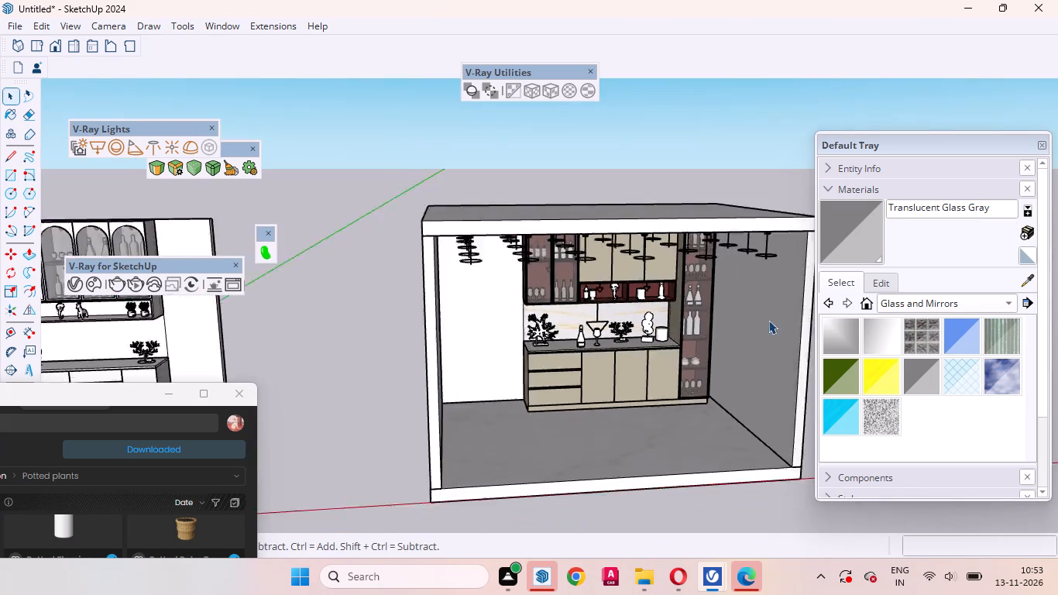
scroll(768, 320, down, 9)
scroll(315, 276, up, 17)
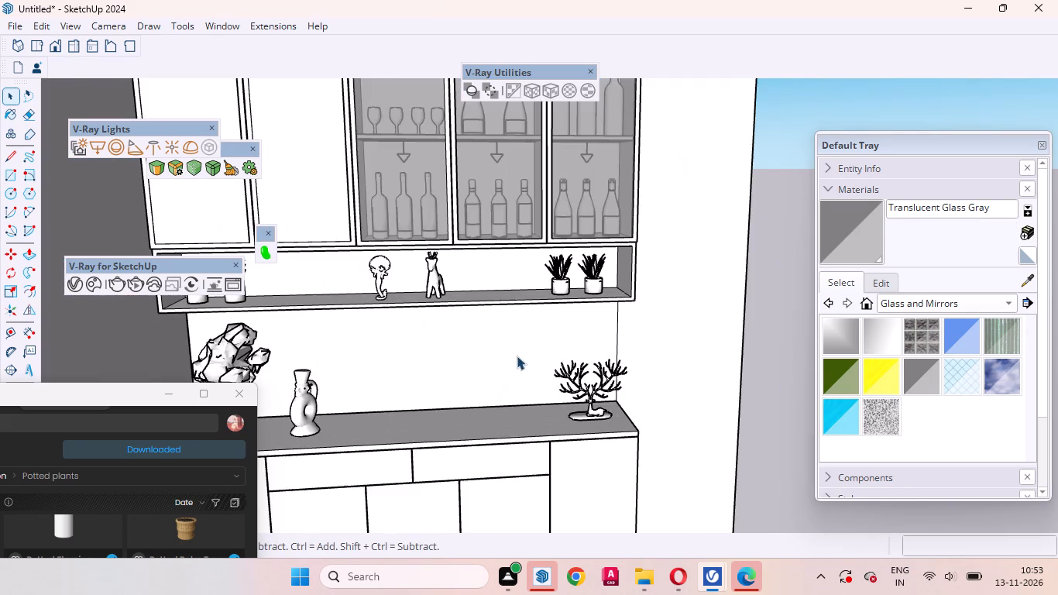
scroll(521, 353, down, 4)
middle_drag(484, 364, 362, 373)
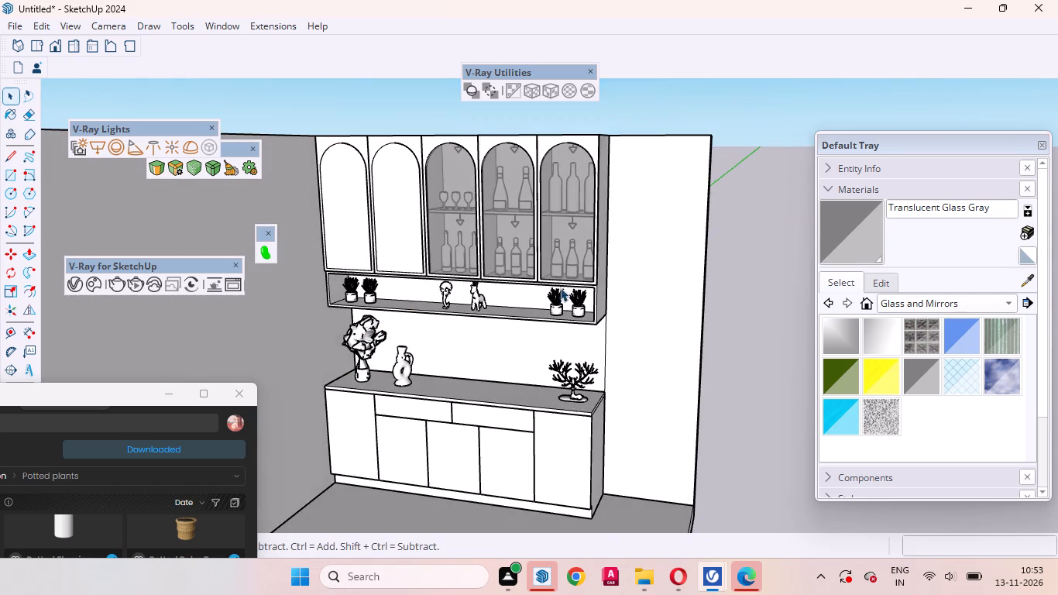
Examine the open shelf with its potted succulents and figurines, the glass fronts above and the backsplash area from several angles.
scroll(561, 287, up, 10)
middle_drag(562, 324, 564, 232)
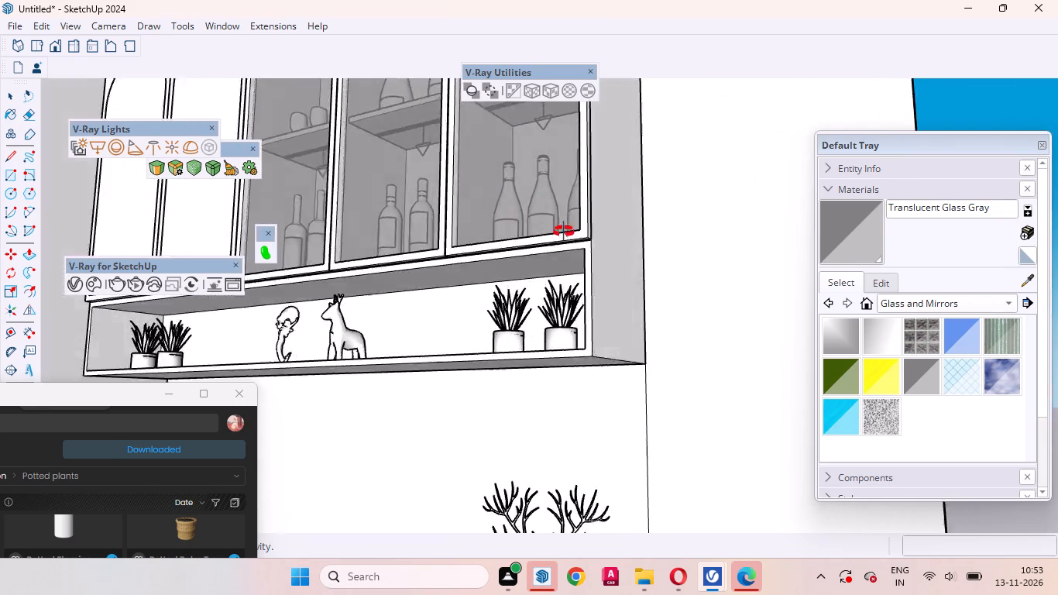
middle_drag(564, 232, 635, 285)
scroll(607, 338, down, 1)
scroll(607, 340, up, 1)
scroll(607, 342, down, 1)
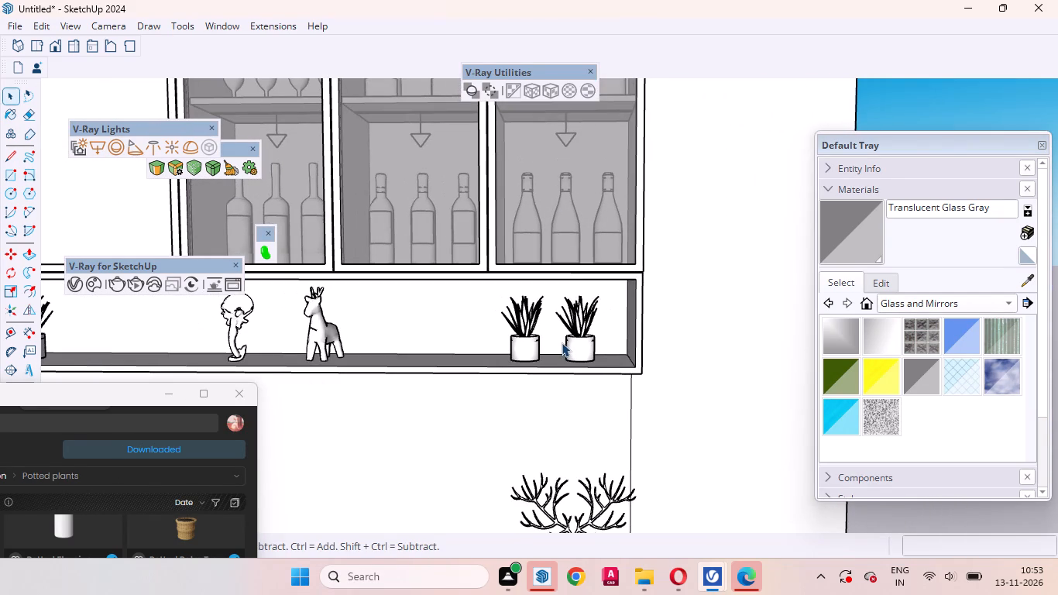
scroll(408, 323, down, 4)
scroll(534, 328, down, 4)
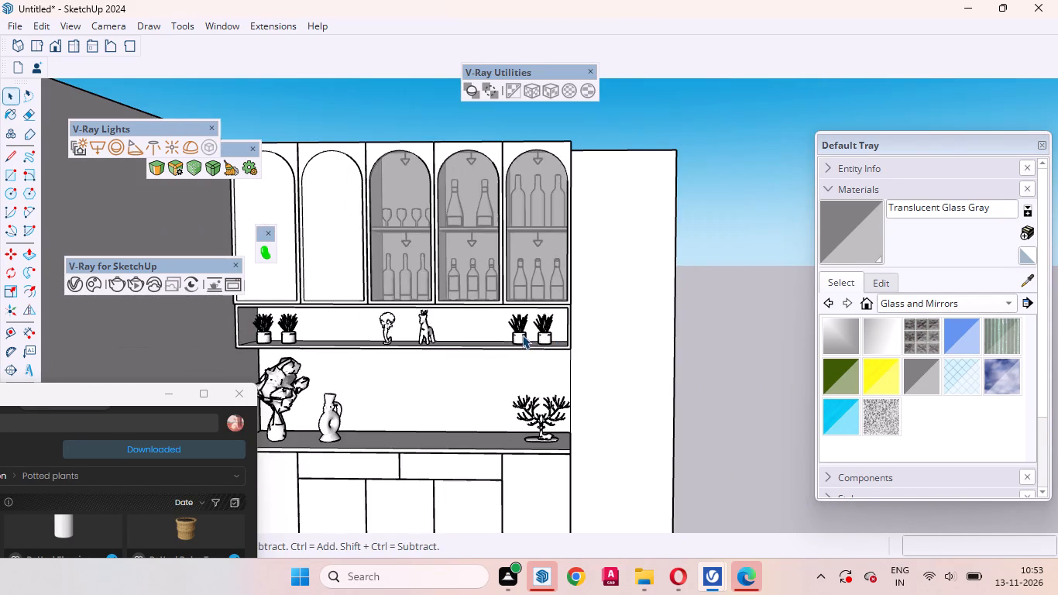
middle_drag(393, 346, 224, 252)
scroll(414, 330, up, 4)
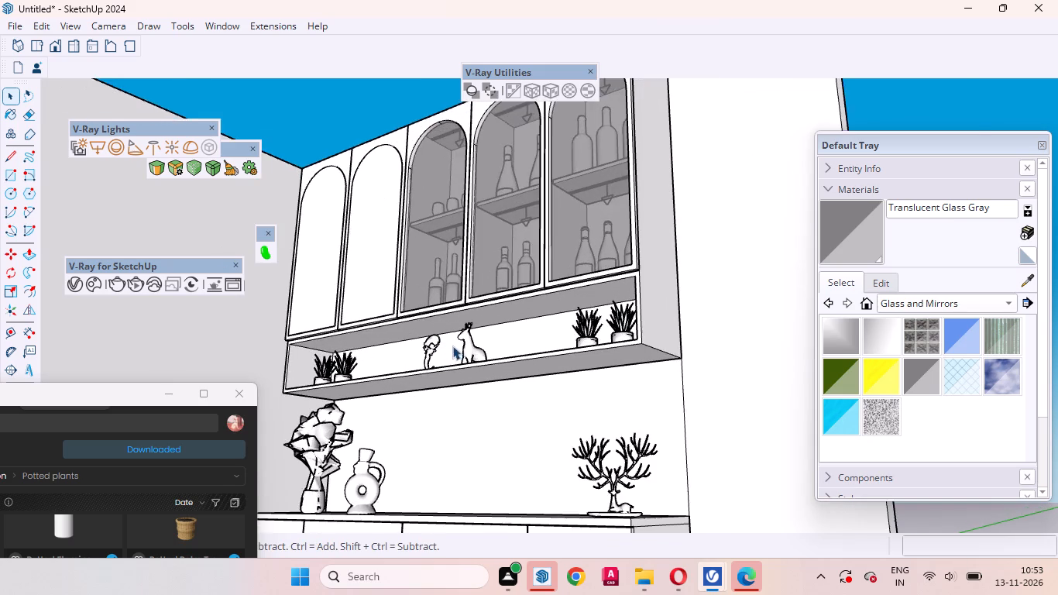
scroll(459, 348, up, 2)
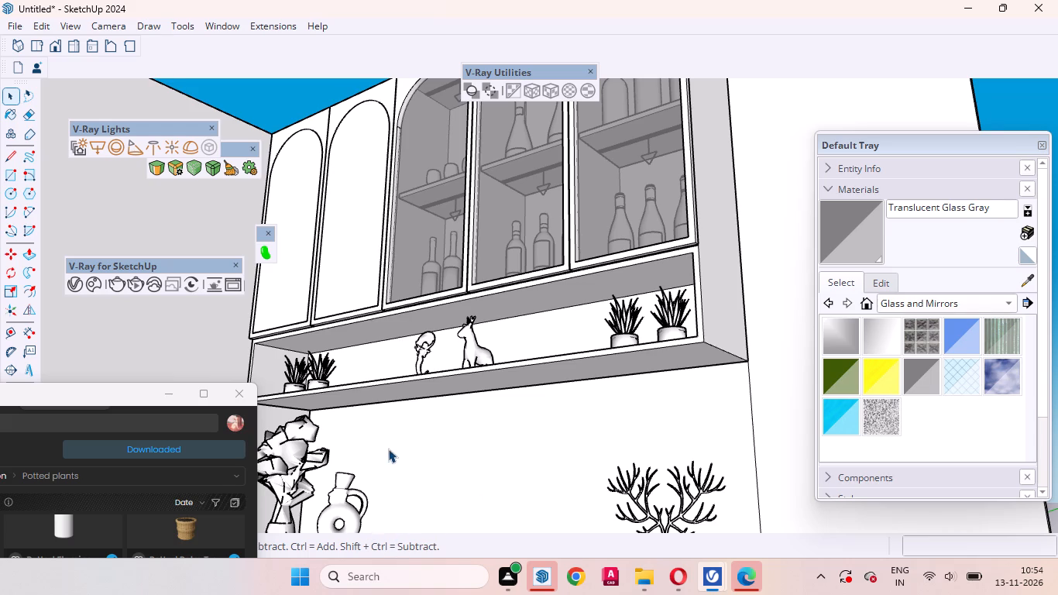
scroll(400, 449, down, 2)
middle_drag(410, 443, 445, 361)
scroll(589, 375, up, 3)
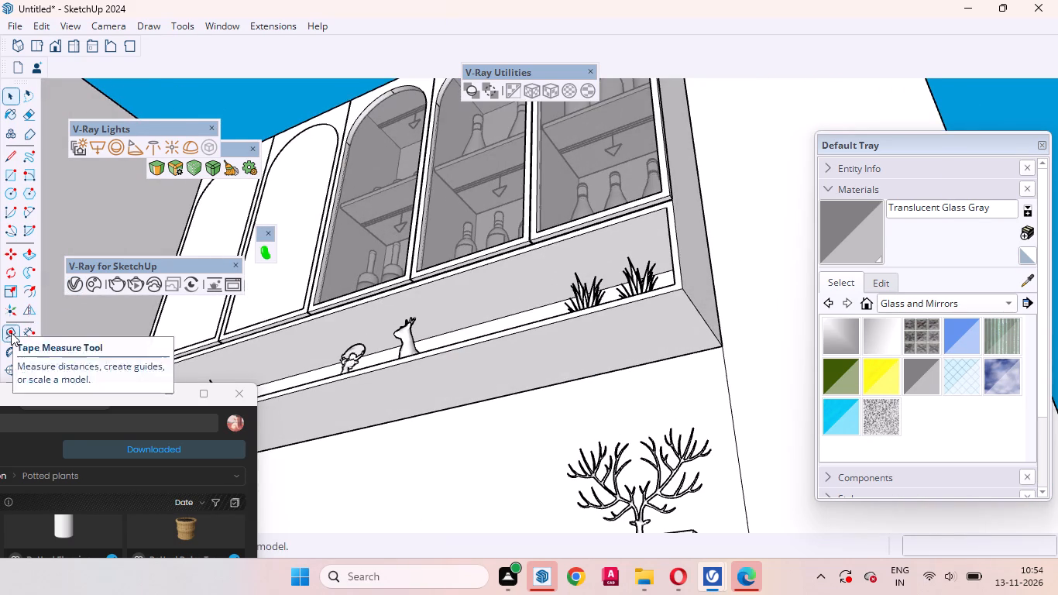
middle_drag(518, 459, 320, 571)
scroll(530, 290, up, 11)
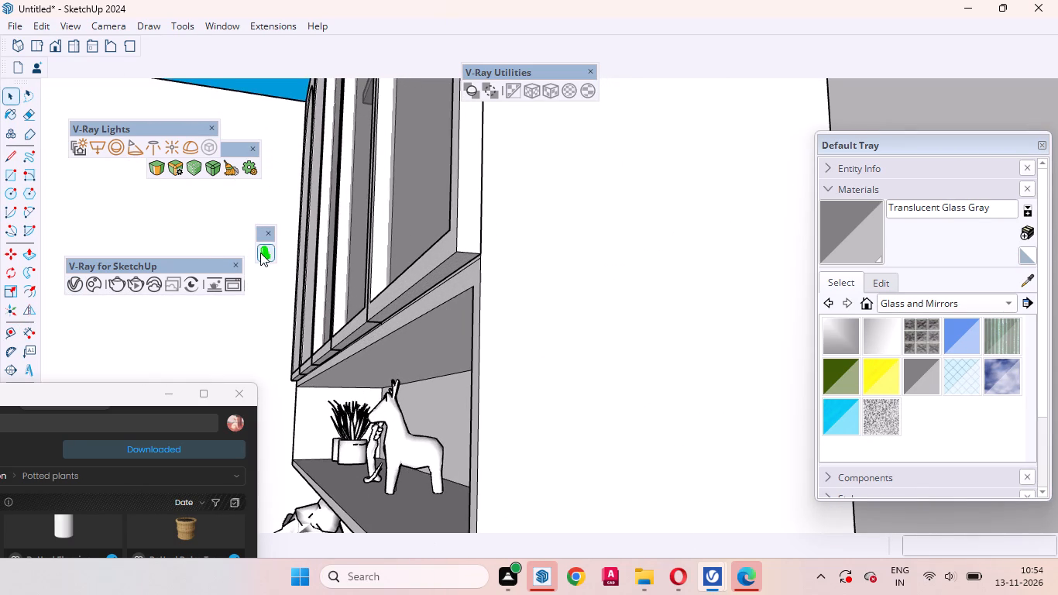
Switch to the Lightbeans Textures Library and search its materials for "textures".
click(260, 253)
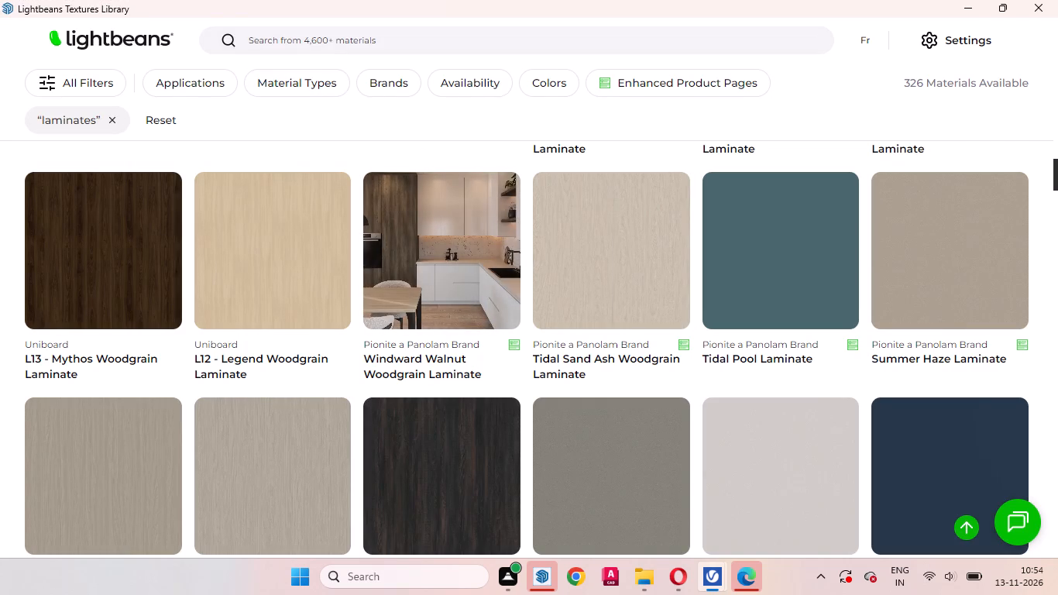
click(280, 40)
text(text)
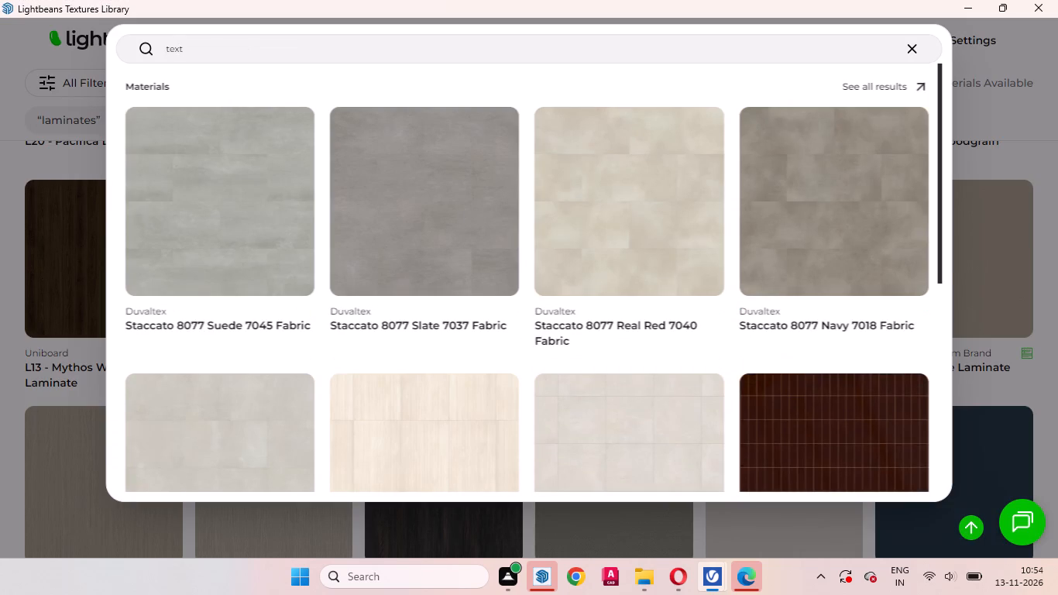
text(ures)
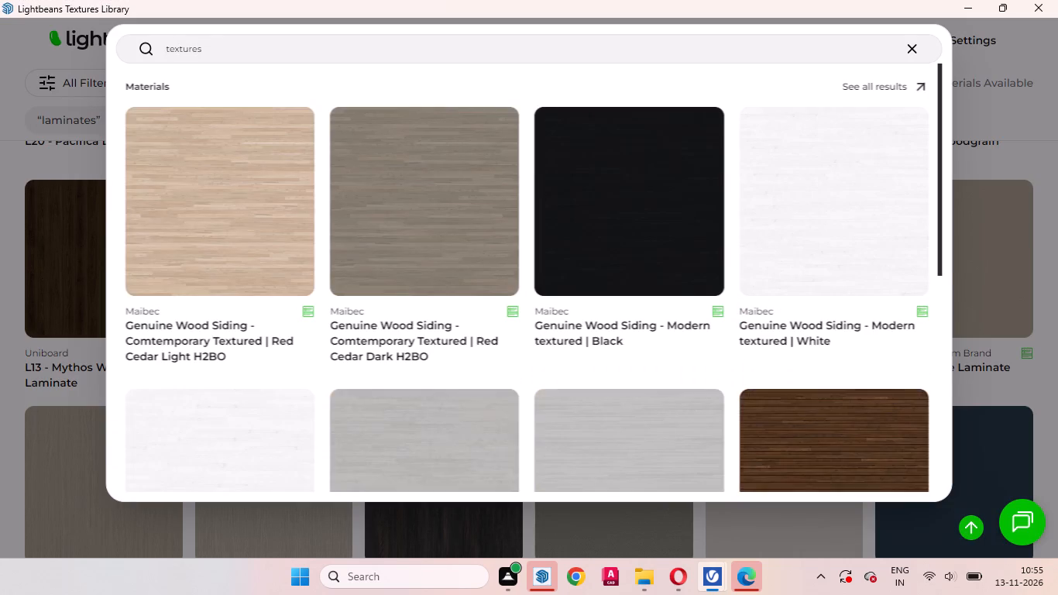
key(Return)
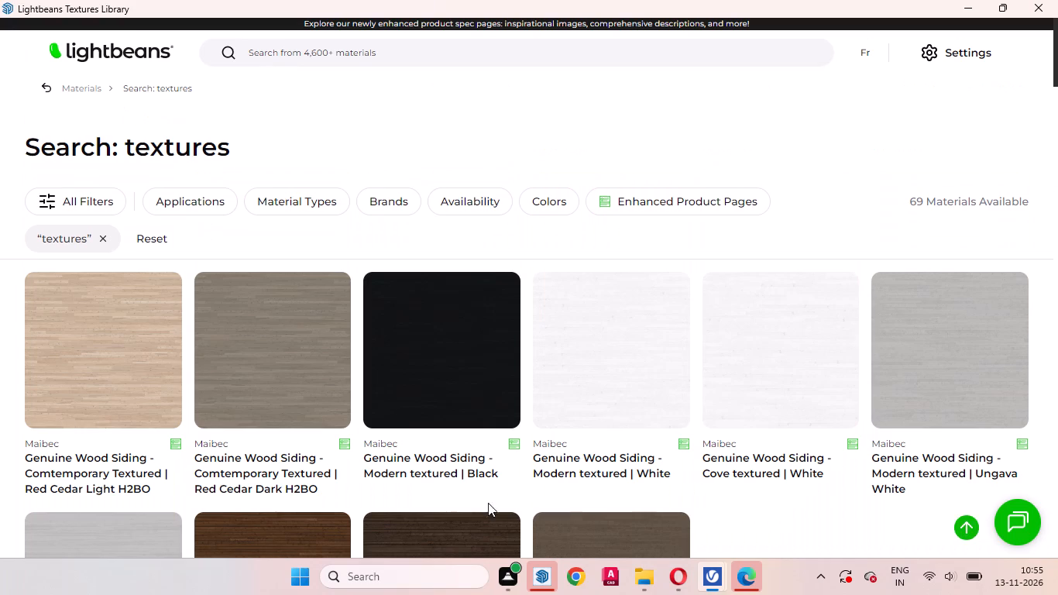
Look through the whole list of "textures" results for a suitable cabinet or backsplash finish.
scroll(661, 284, down, 1)
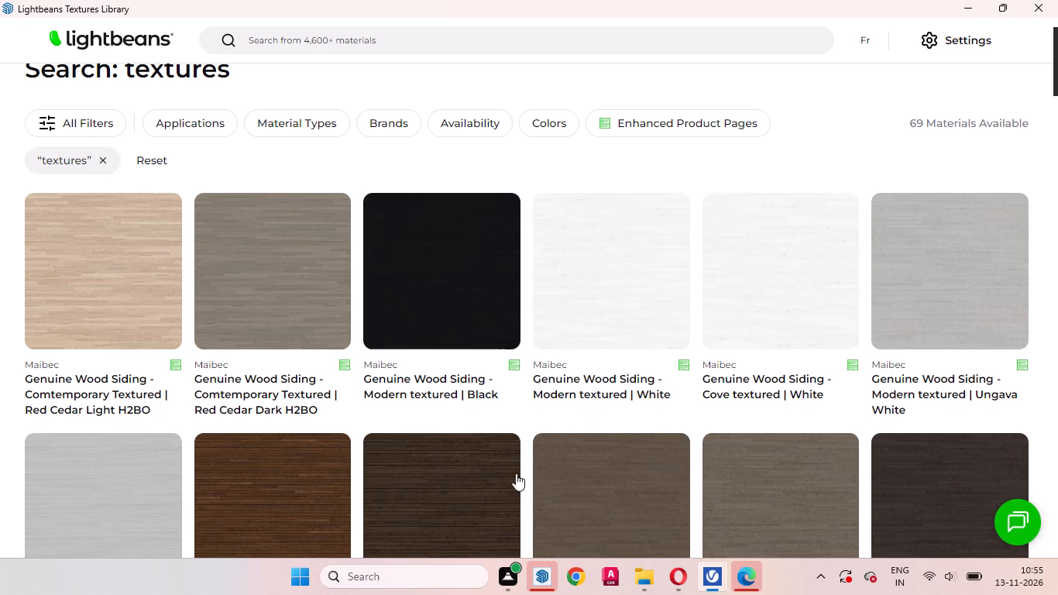
scroll(487, 406, down, 1)
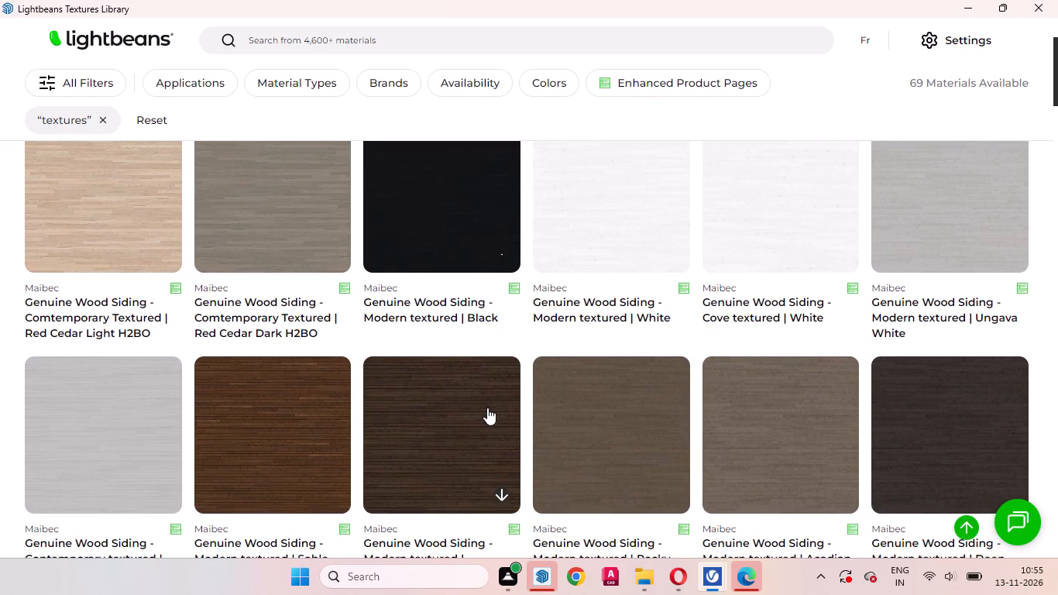
scroll(489, 414, down, 1)
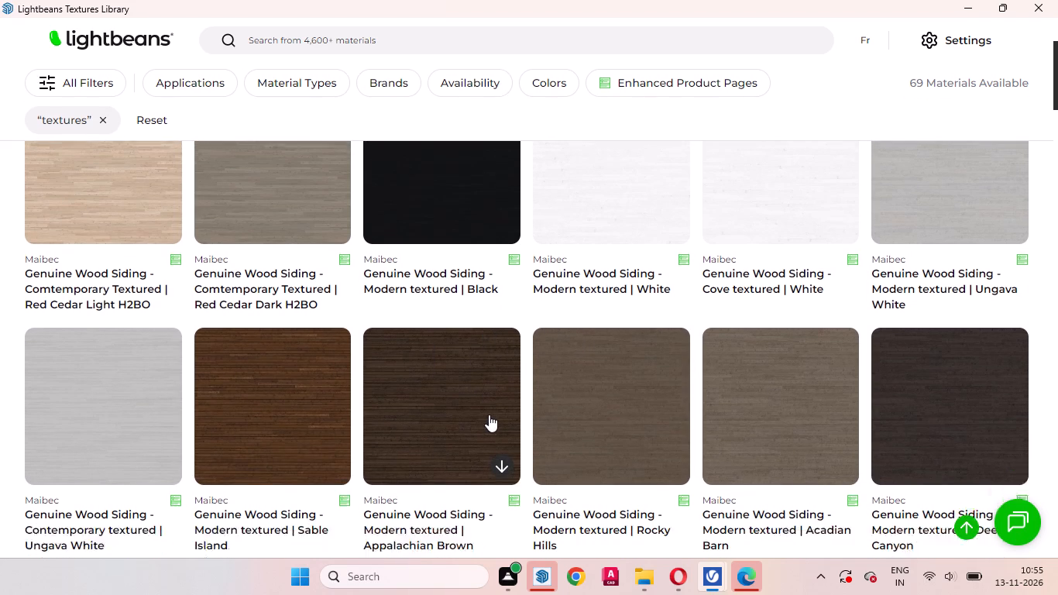
scroll(489, 414, up, 1)
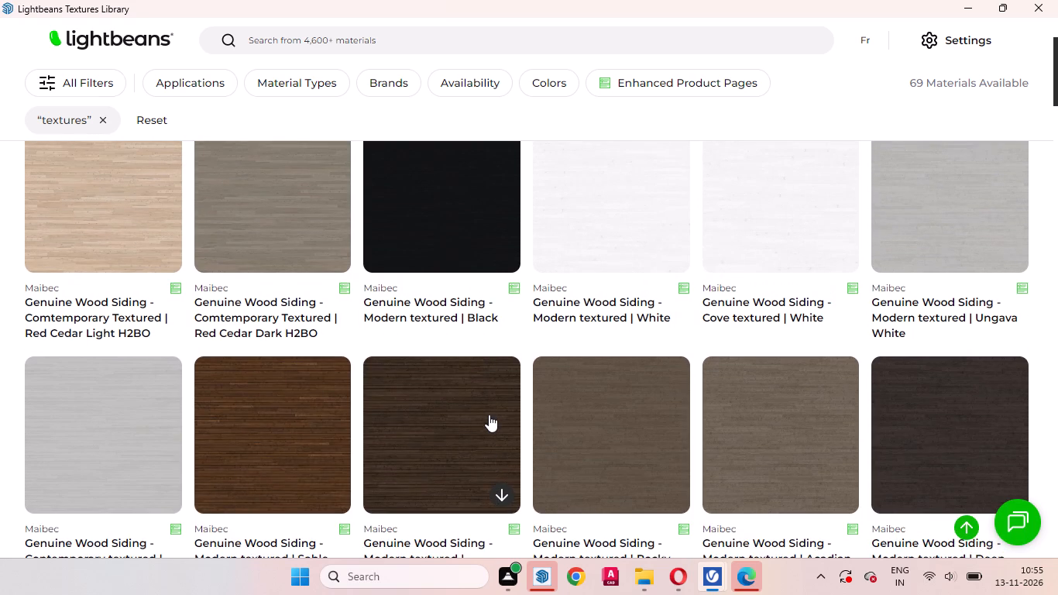
scroll(698, 375, down, 3)
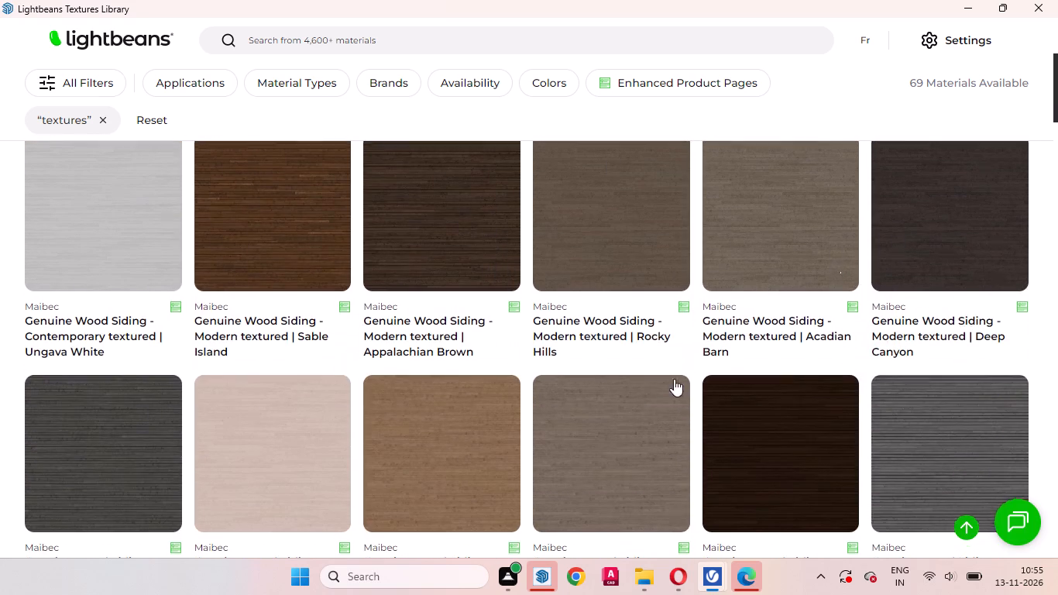
scroll(652, 389, up, 1)
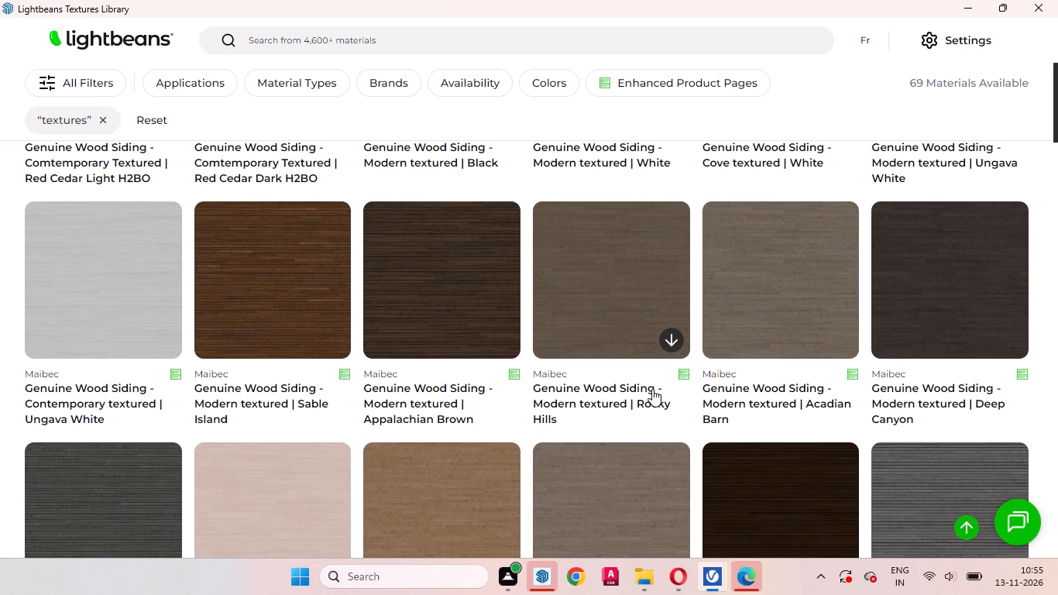
scroll(652, 389, down, 1)
scroll(652, 389, up, 1)
scroll(652, 389, down, 1)
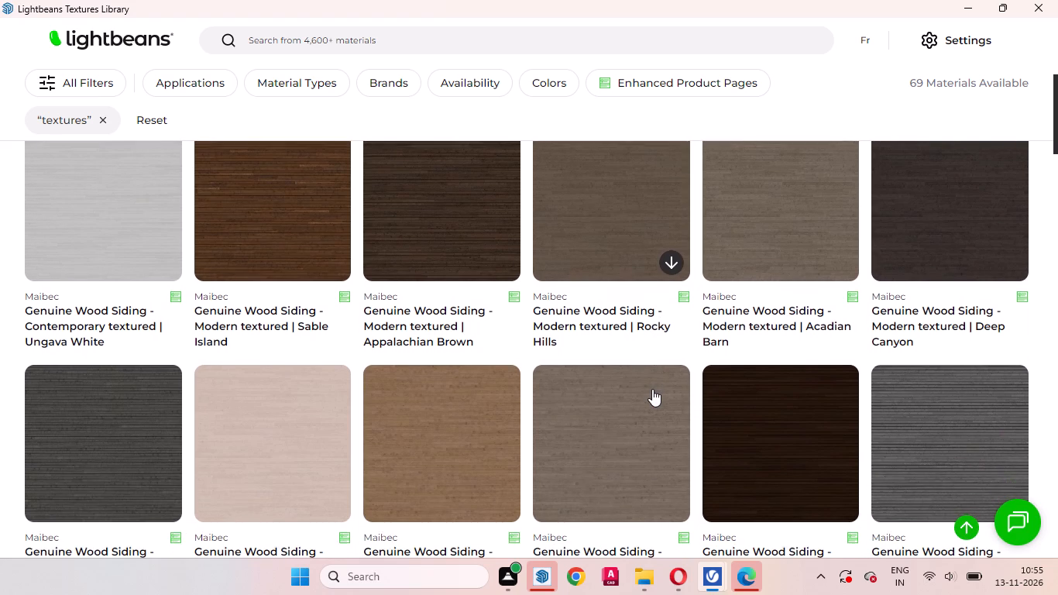
scroll(652, 389, down, 1)
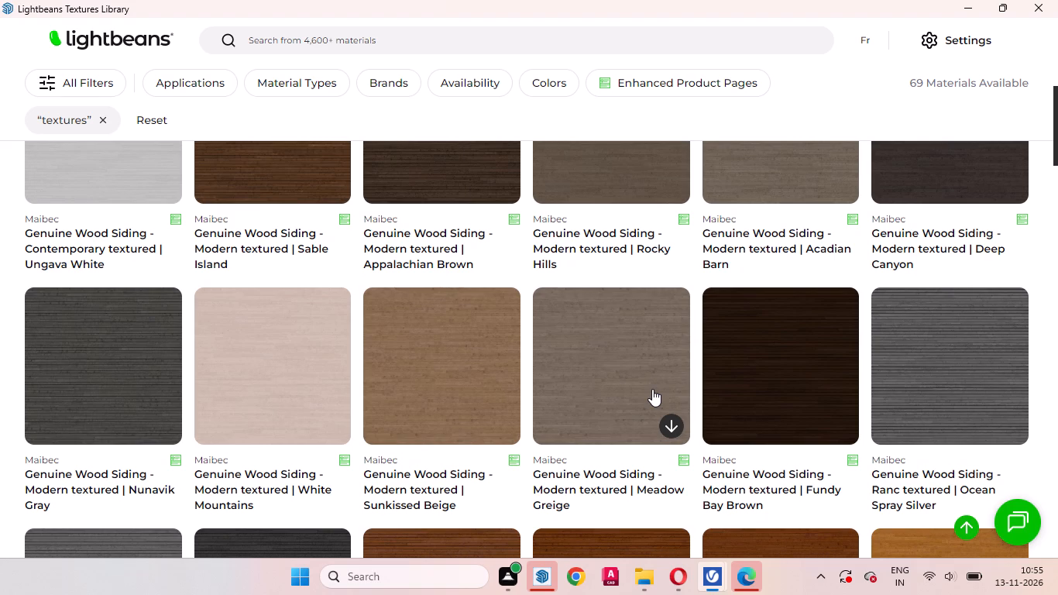
scroll(652, 389, down, 2)
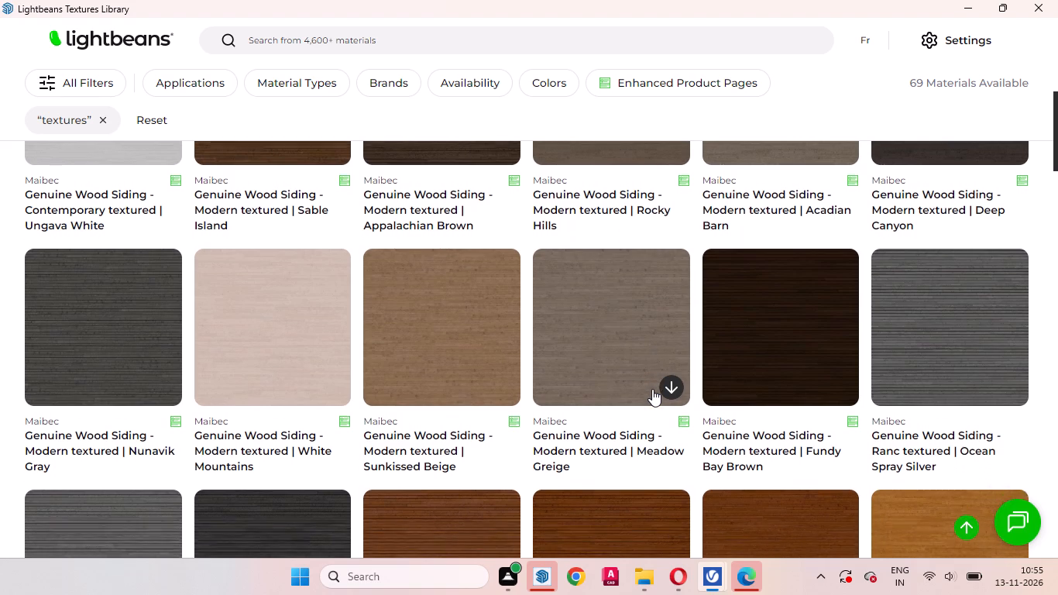
scroll(652, 389, up, 2)
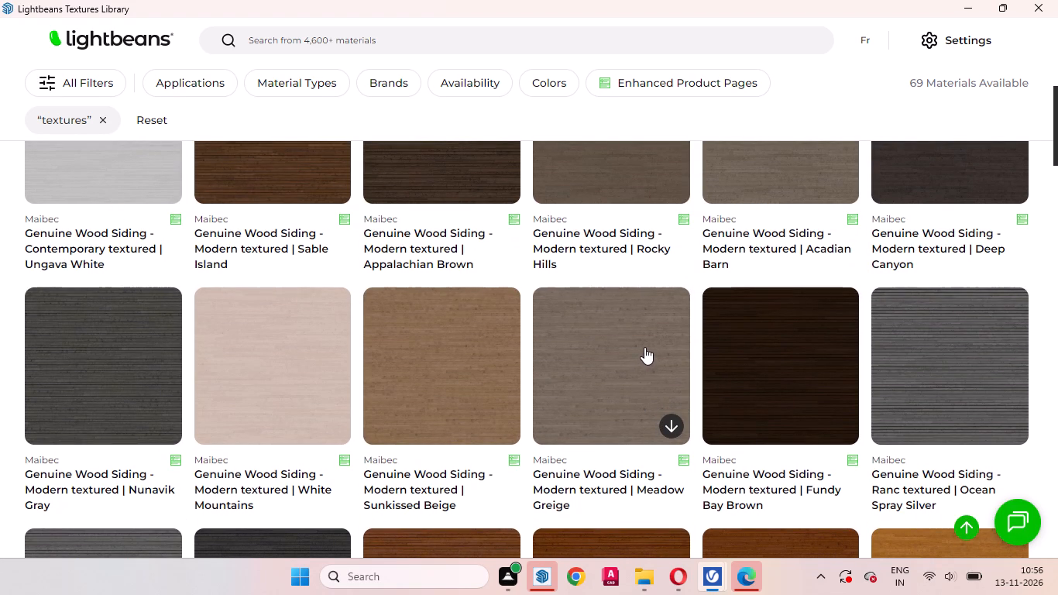
scroll(654, 322, down, 3)
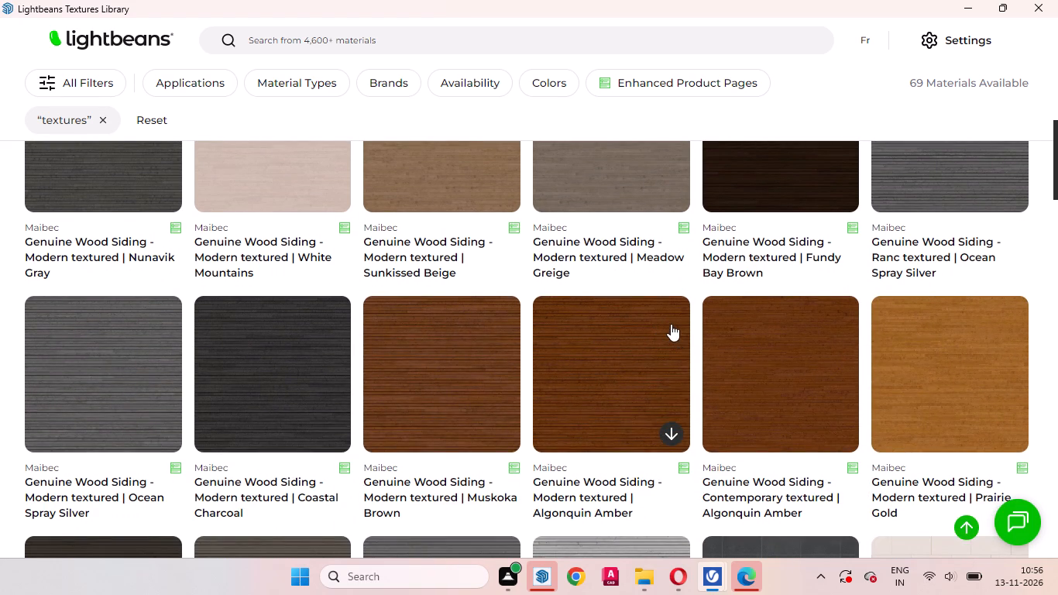
scroll(671, 324, down, 2)
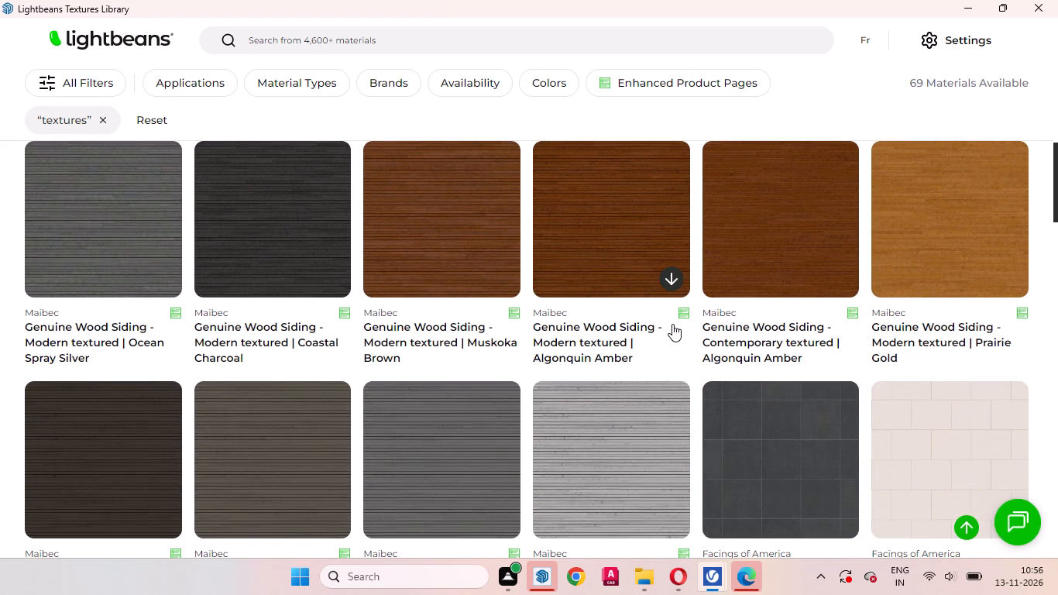
scroll(645, 538, down, 3)
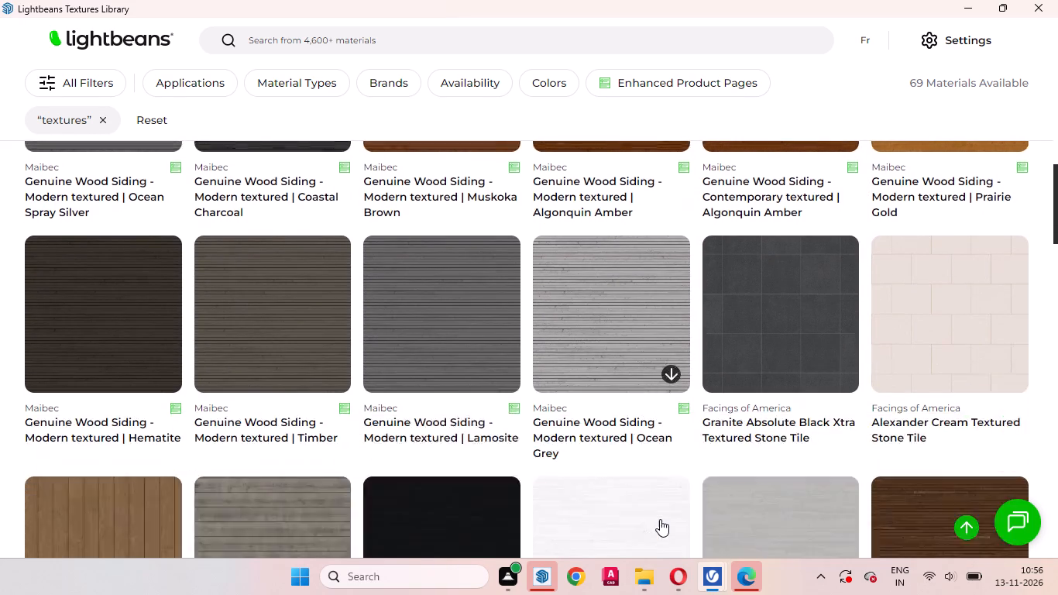
scroll(660, 519, down, 12)
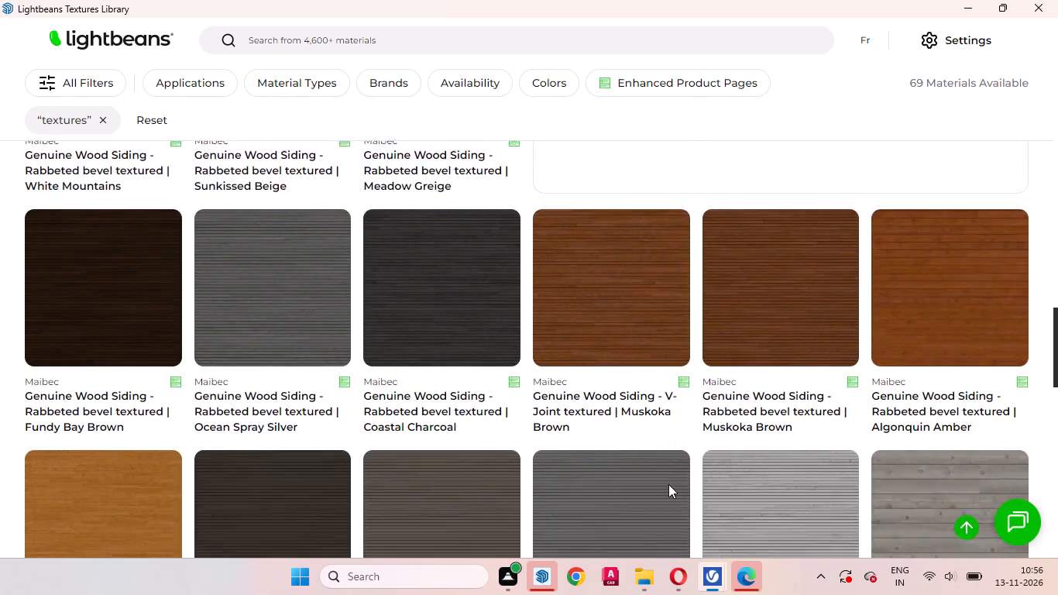
scroll(668, 484, down, 8)
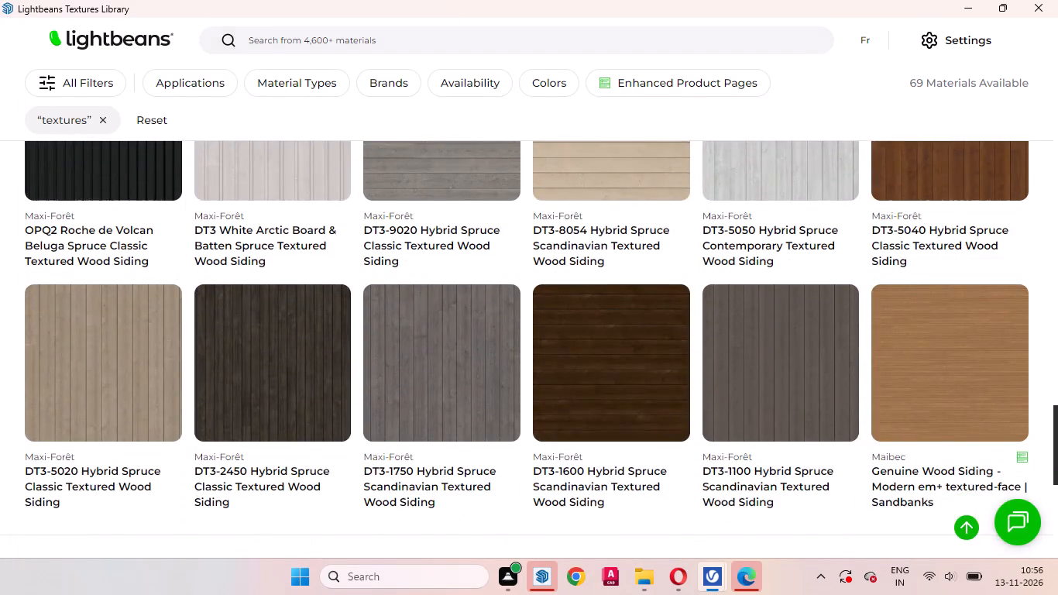
Search the materials library for "textures" again.
click(251, 41)
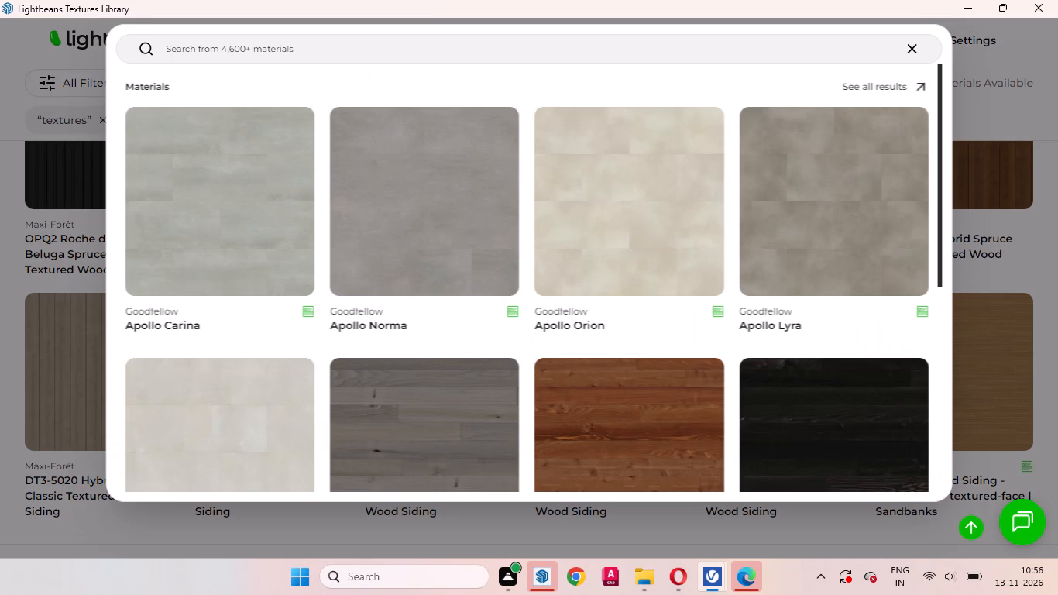
text(textures)
key(Return)
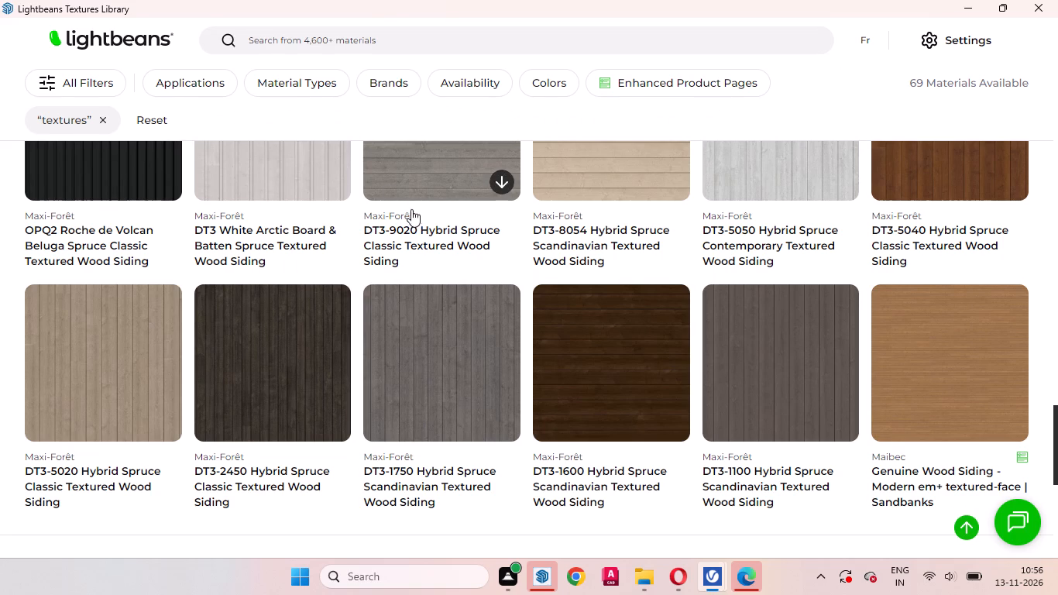
Filter the "textures" results by the colors Beige, Brown and Dark Brown, and view the filtered materials.
scroll(287, 95, up, 3)
scroll(393, 171, up, 4)
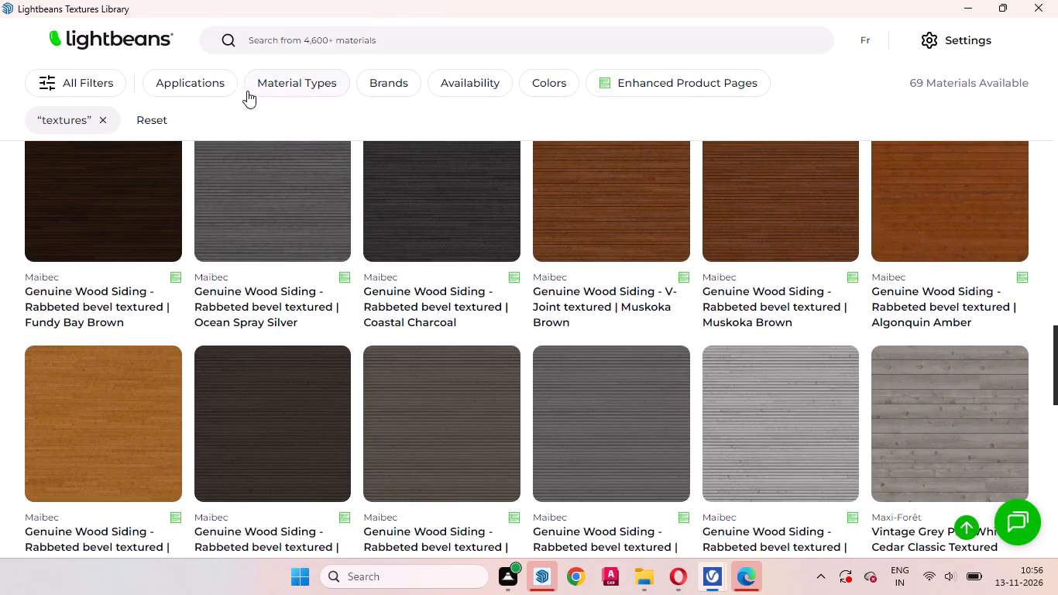
click(103, 88)
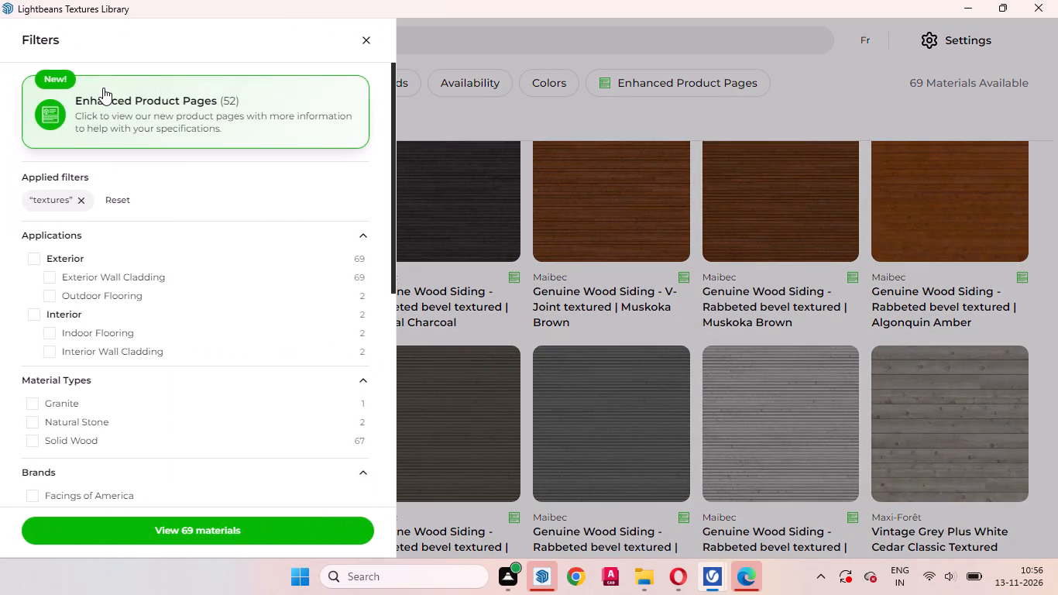
scroll(270, 246, down, 1)
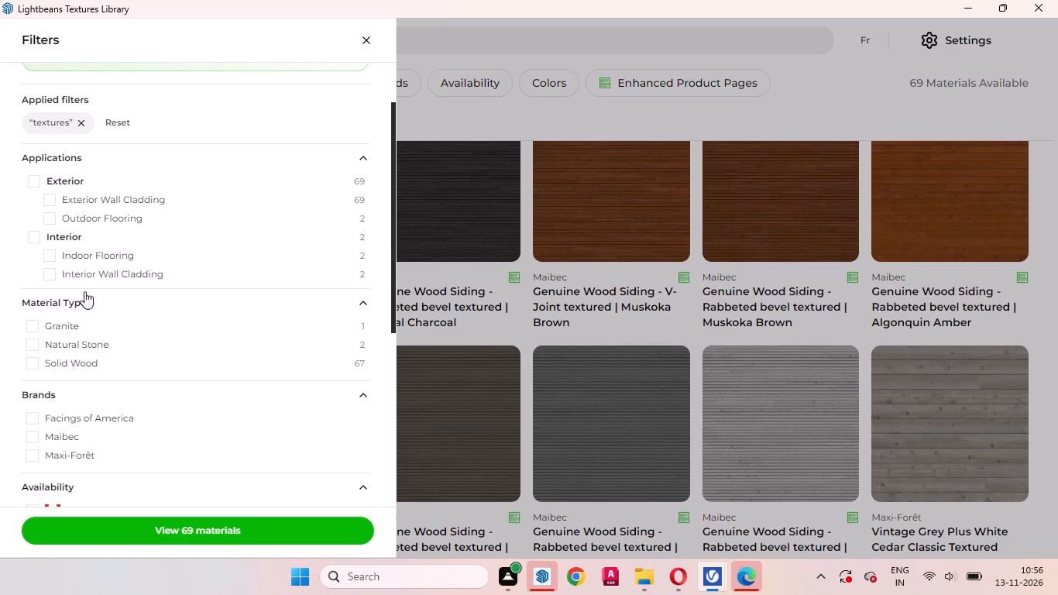
scroll(170, 356, down, 4)
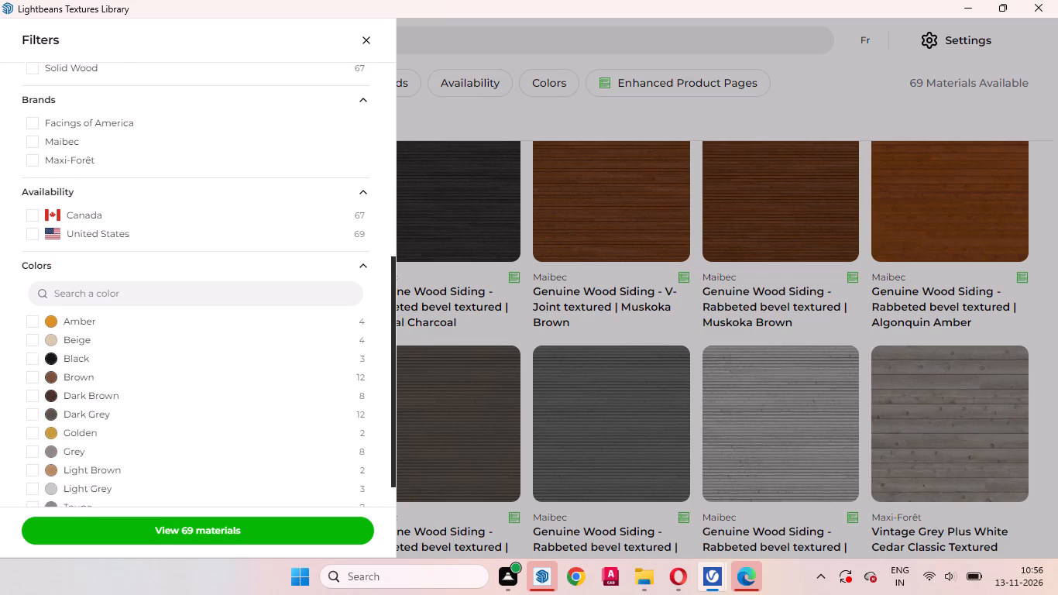
scroll(201, 358, down, 3)
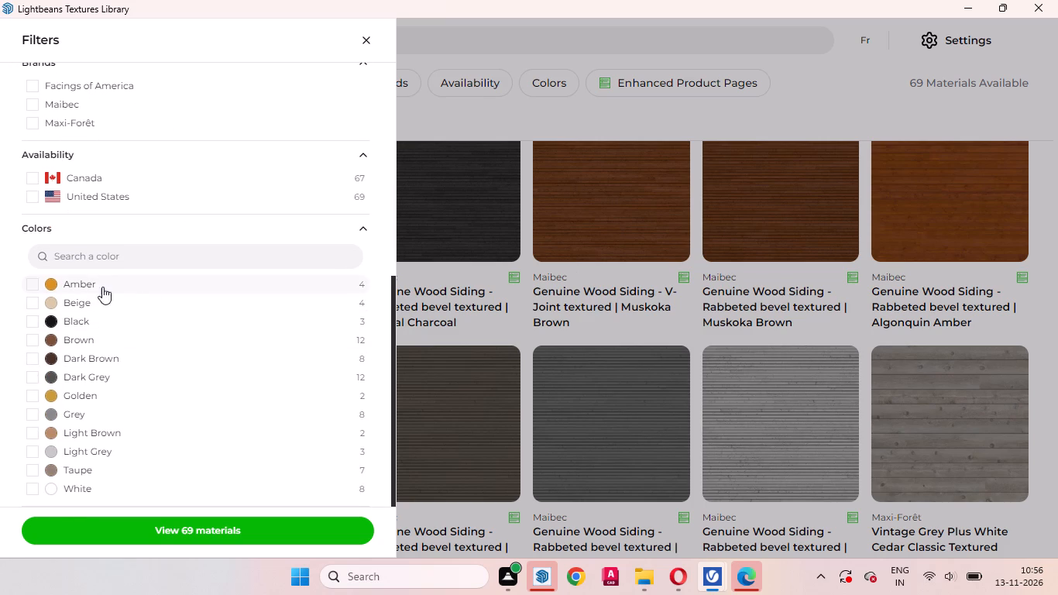
click(92, 301)
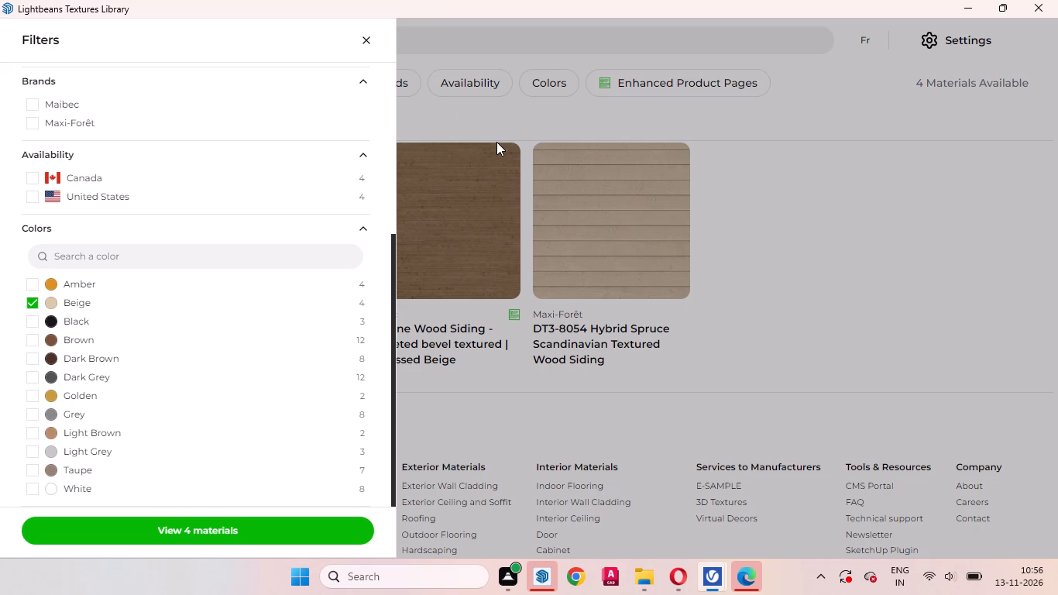
click(55, 336)
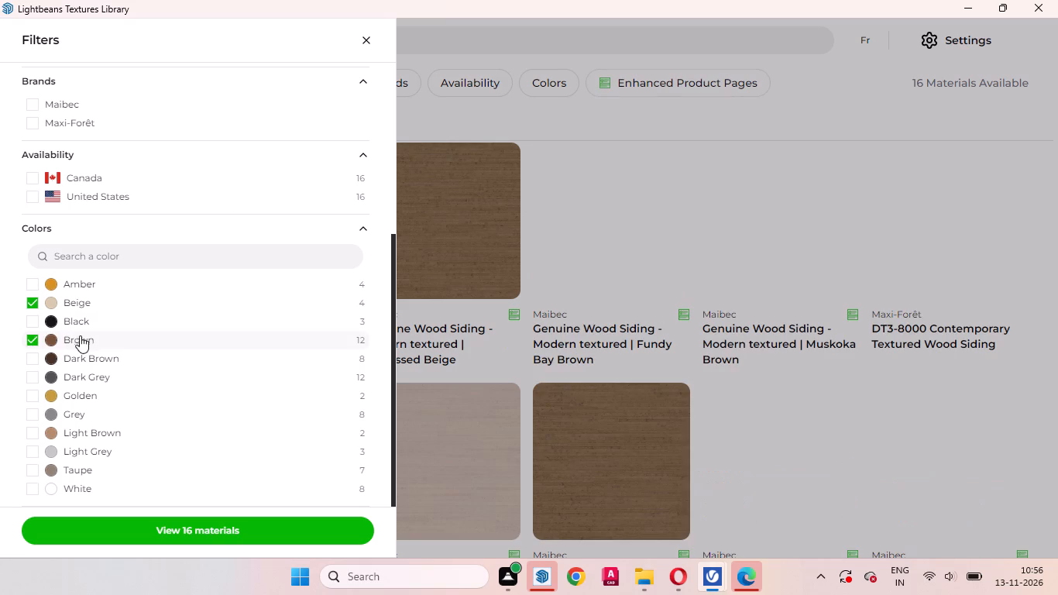
click(34, 363)
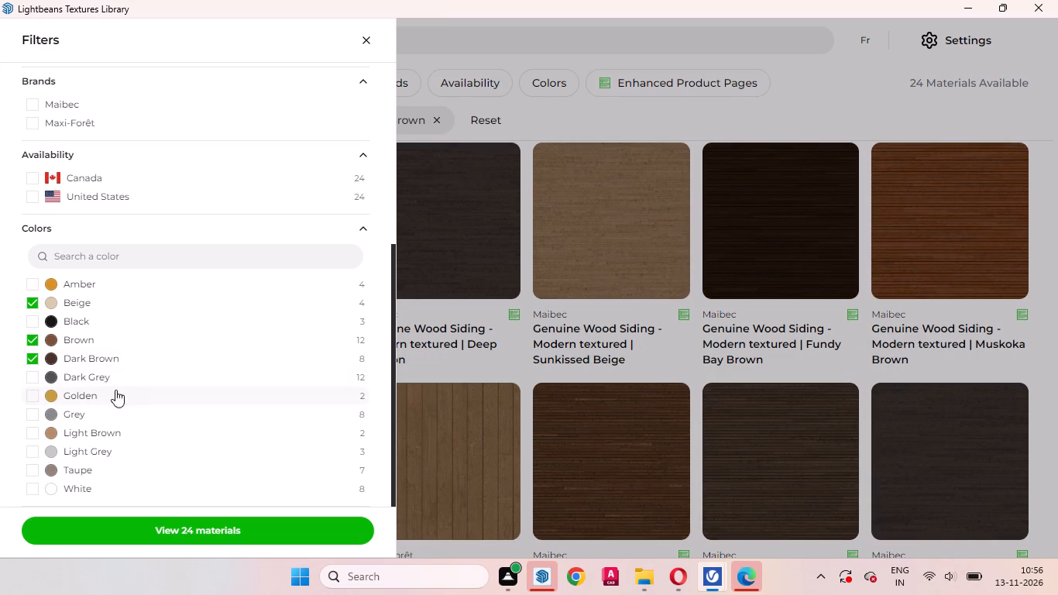
click(542, 114)
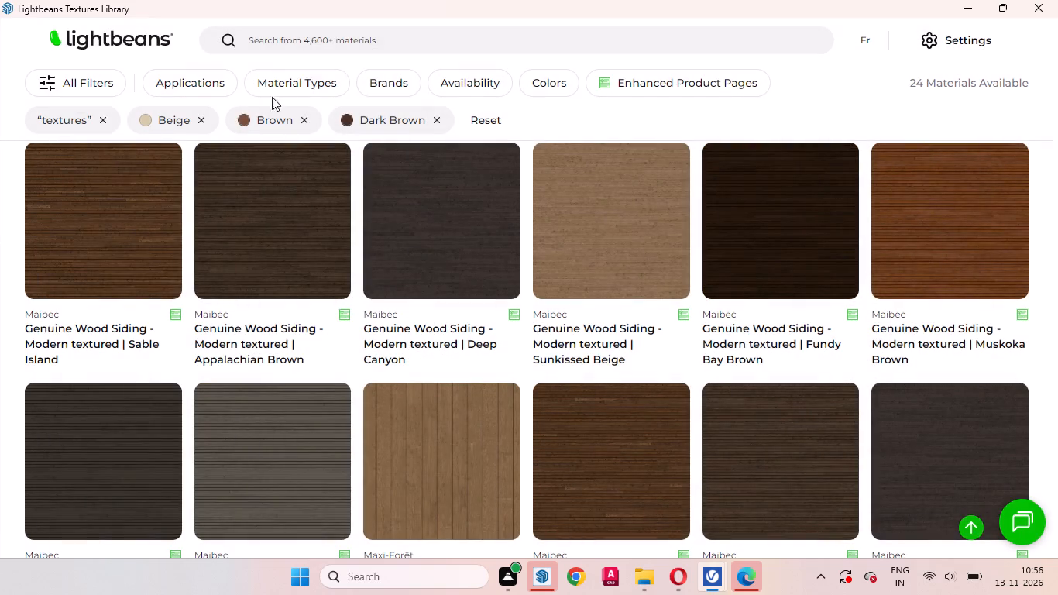
Search the materials library for "laminates".
click(309, 43)
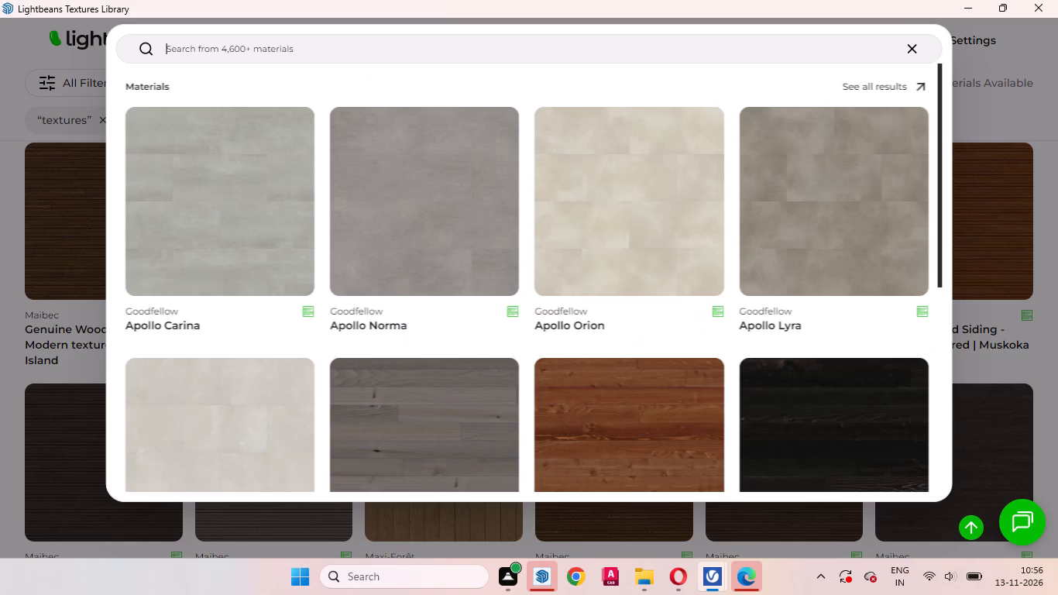
text(te)
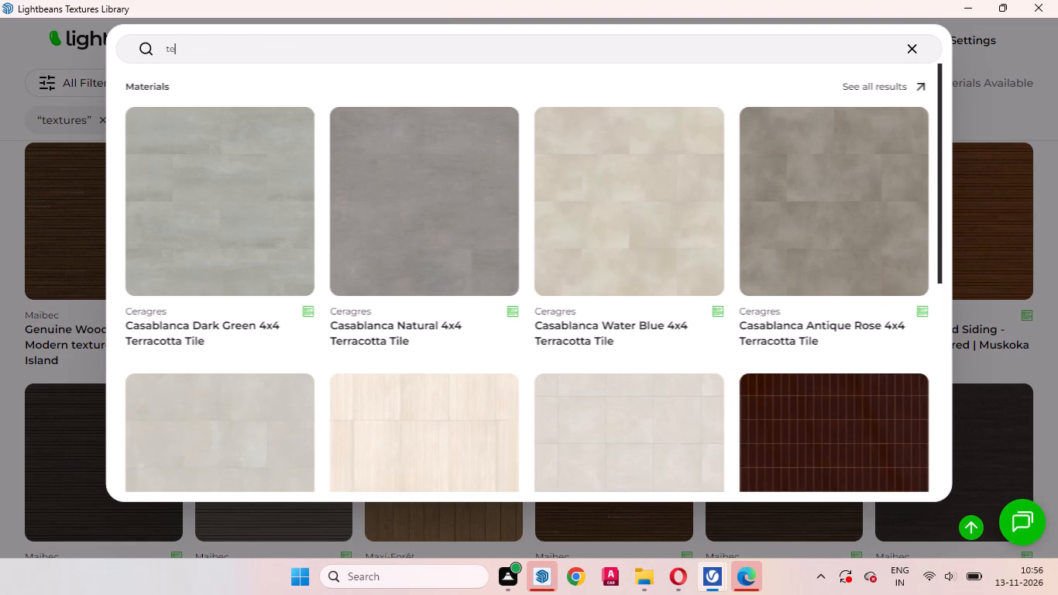
key(BackSpace)
key(BackSpace)
text(lami)
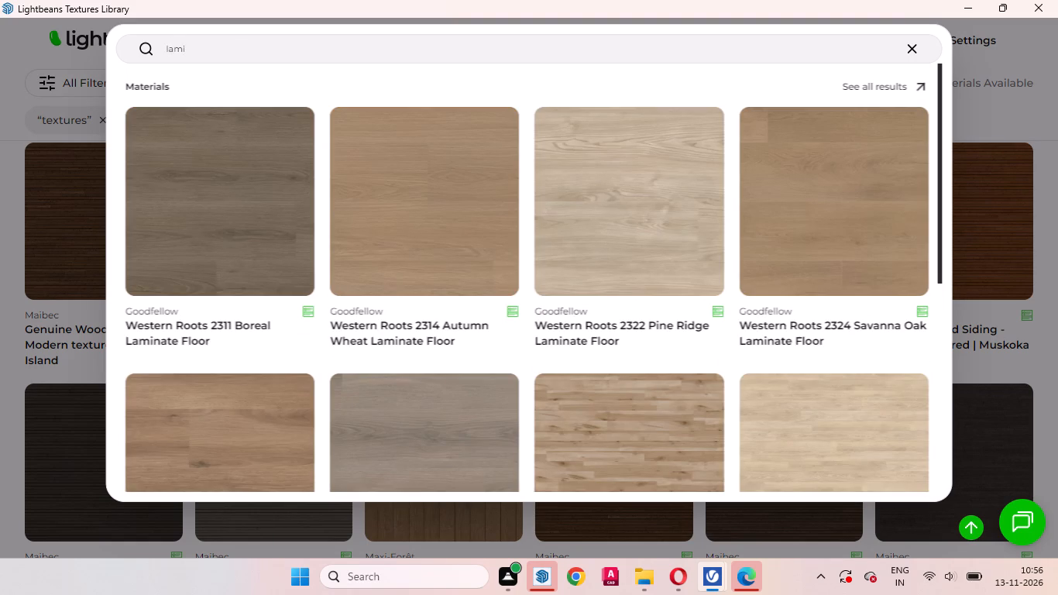
text(nates)
key(Return)
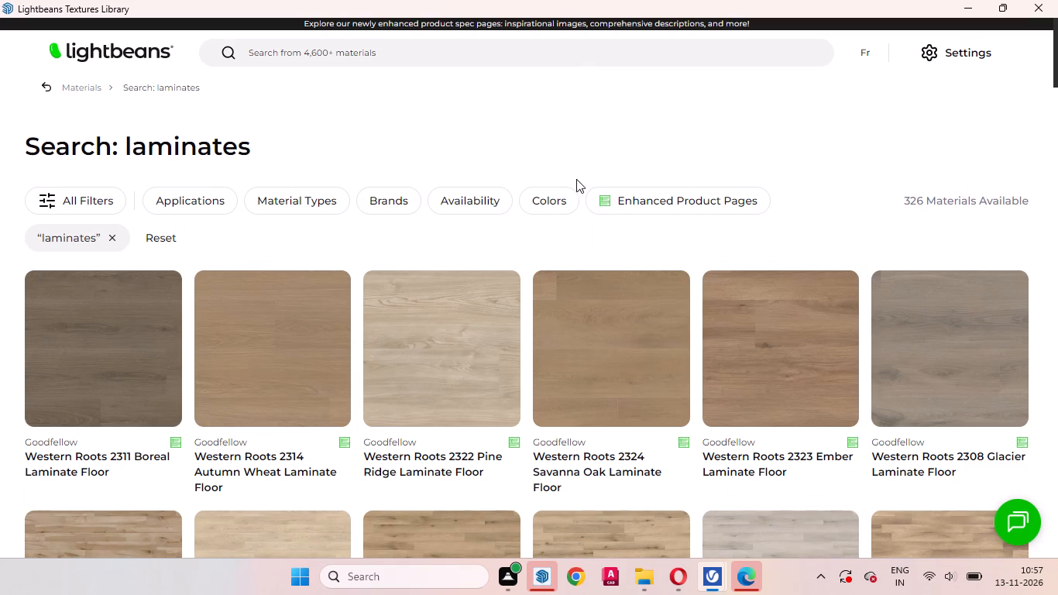
Look through the "laminates" results, comparing woodgrain and solid-colour laminates for a suitable cabinet finish.
scroll(592, 172, down, 2)
scroll(592, 172, up, 2)
scroll(589, 208, down, 7)
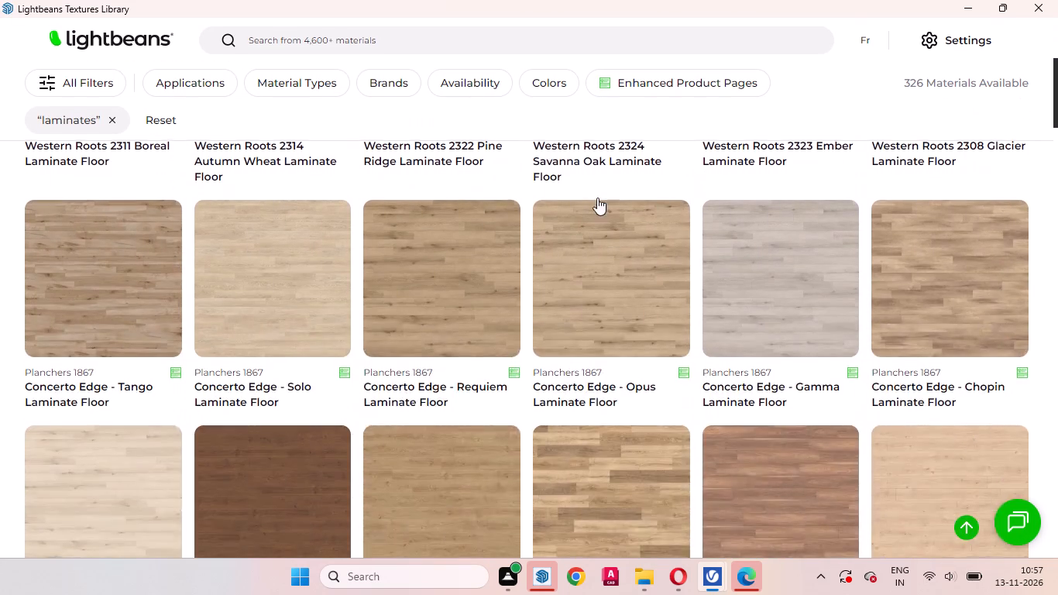
scroll(602, 198, down, 11)
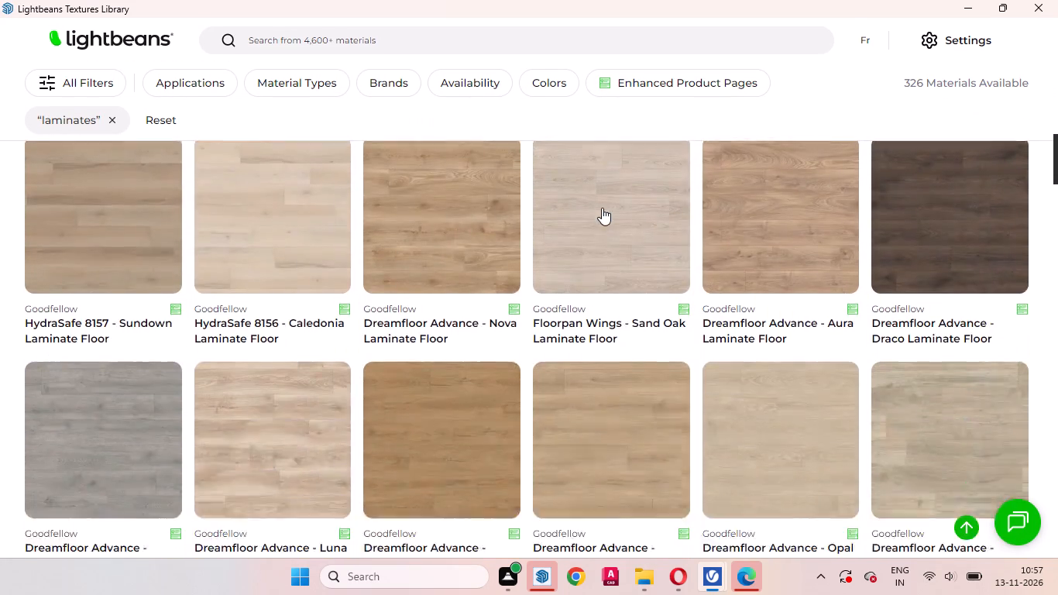
scroll(602, 208, down, 10)
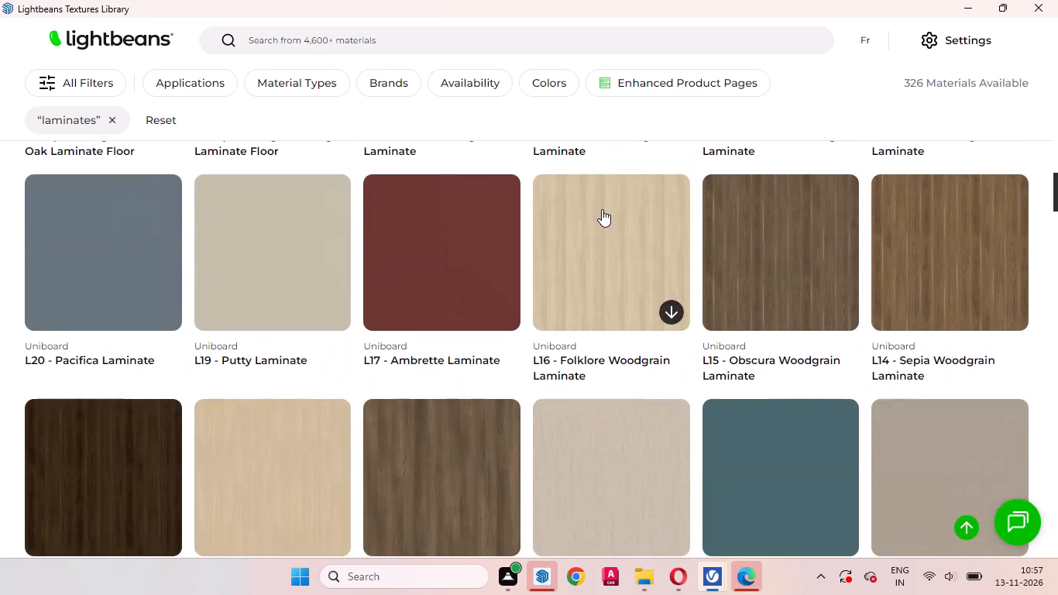
scroll(462, 246, down, 1)
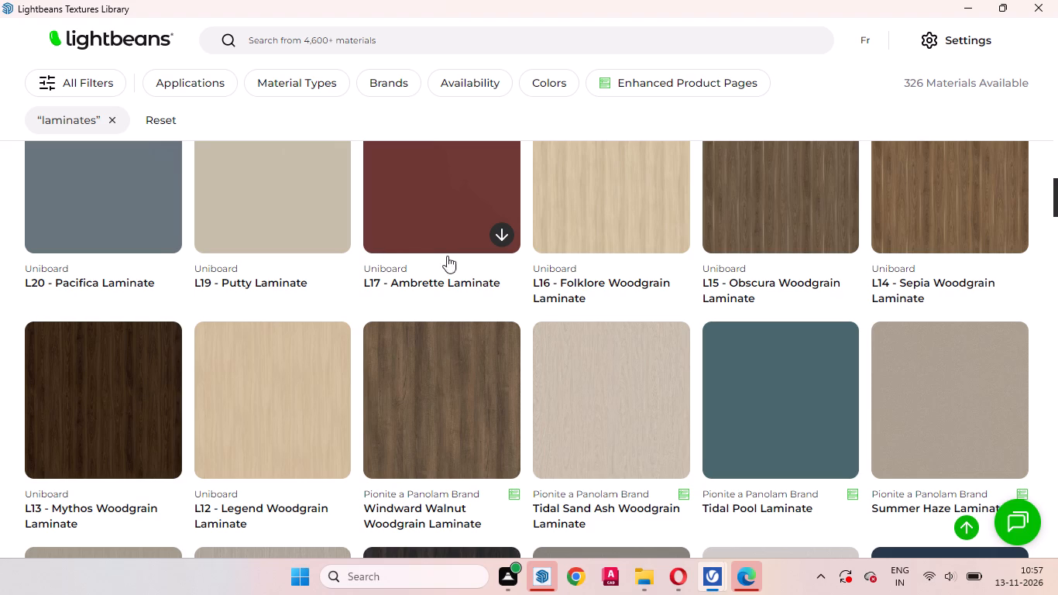
scroll(456, 265, down, 3)
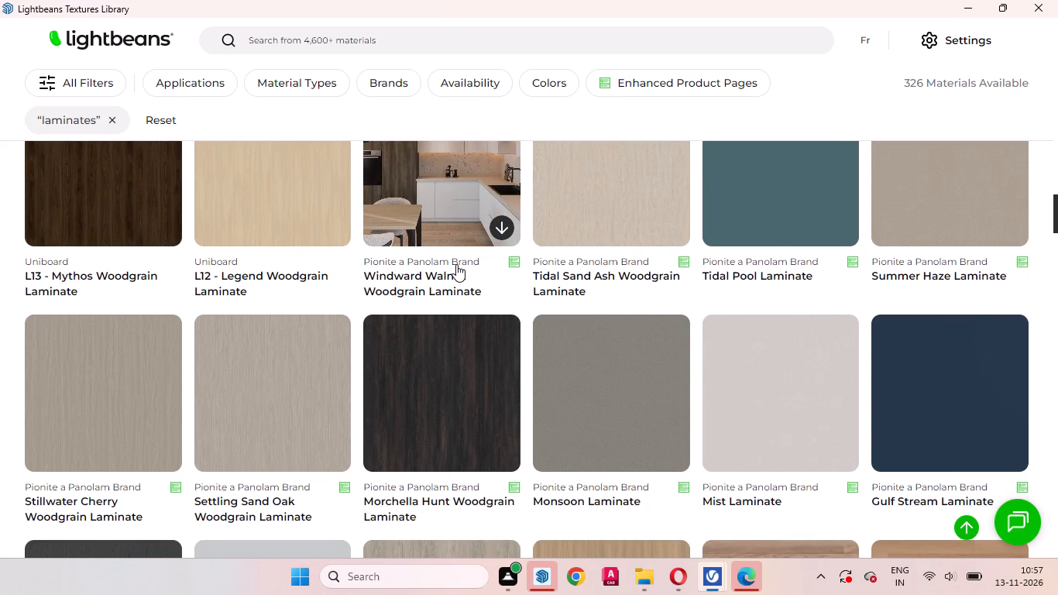
scroll(495, 277, down, 2)
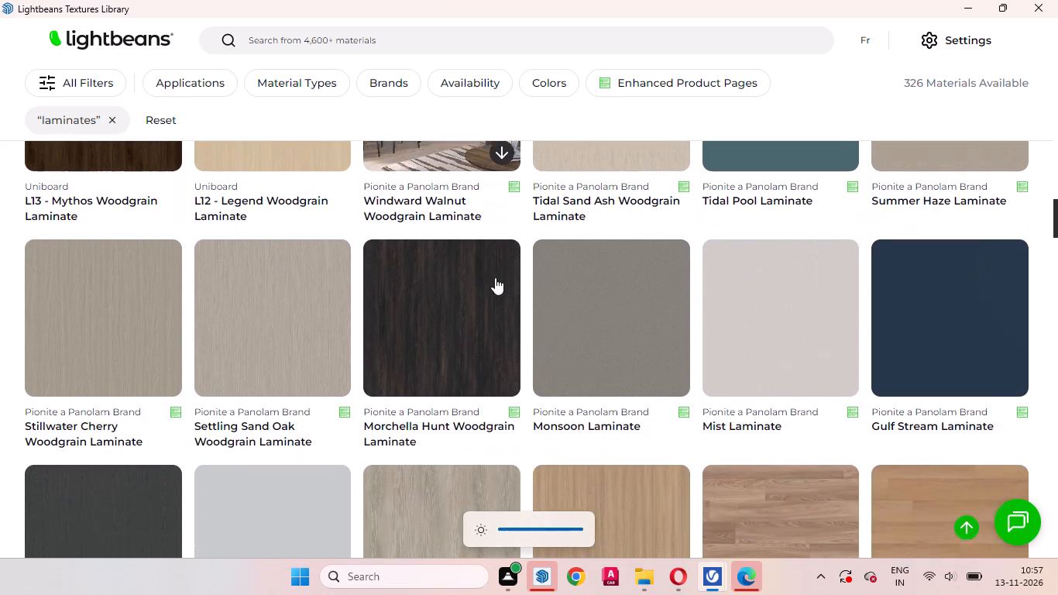
scroll(495, 277, down, 11)
scroll(497, 264, up, 1)
scroll(497, 264, down, 4)
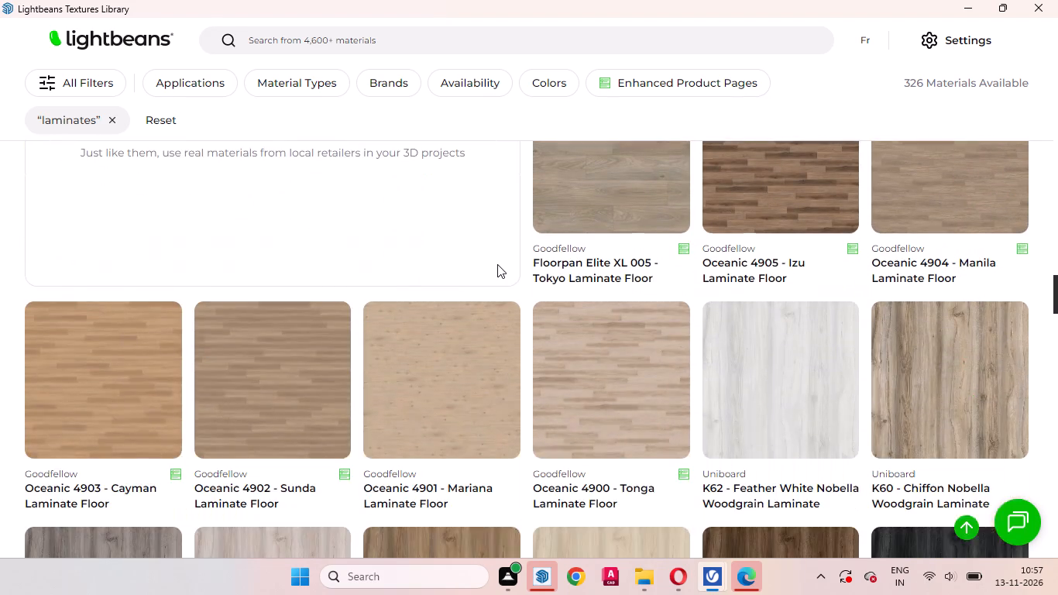
scroll(505, 260, down, 2)
scroll(776, 285, down, 3)
scroll(672, 299, down, 3)
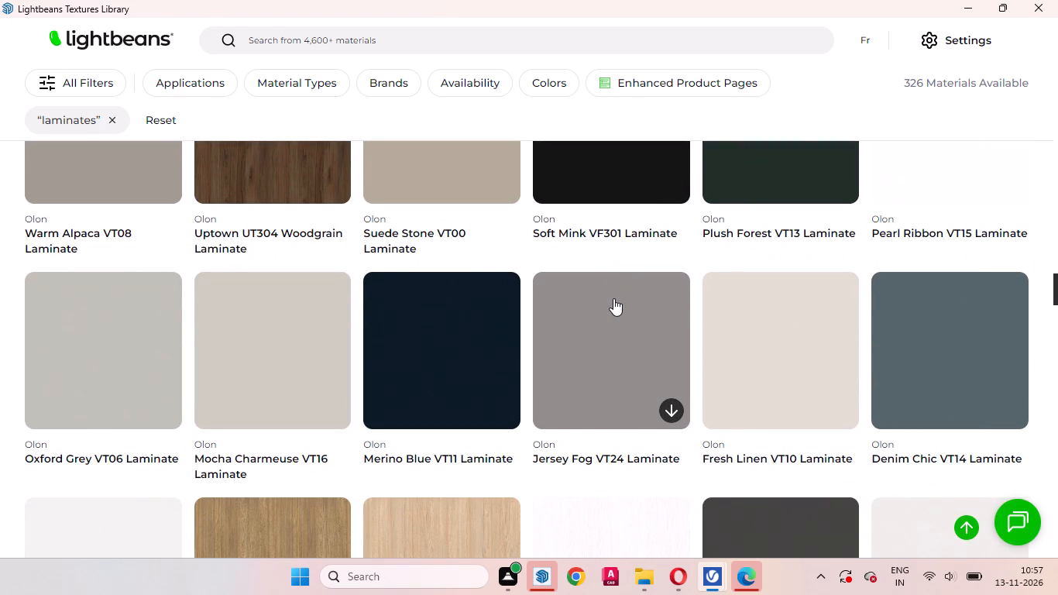
scroll(613, 298, up, 2)
scroll(613, 298, down, 1)
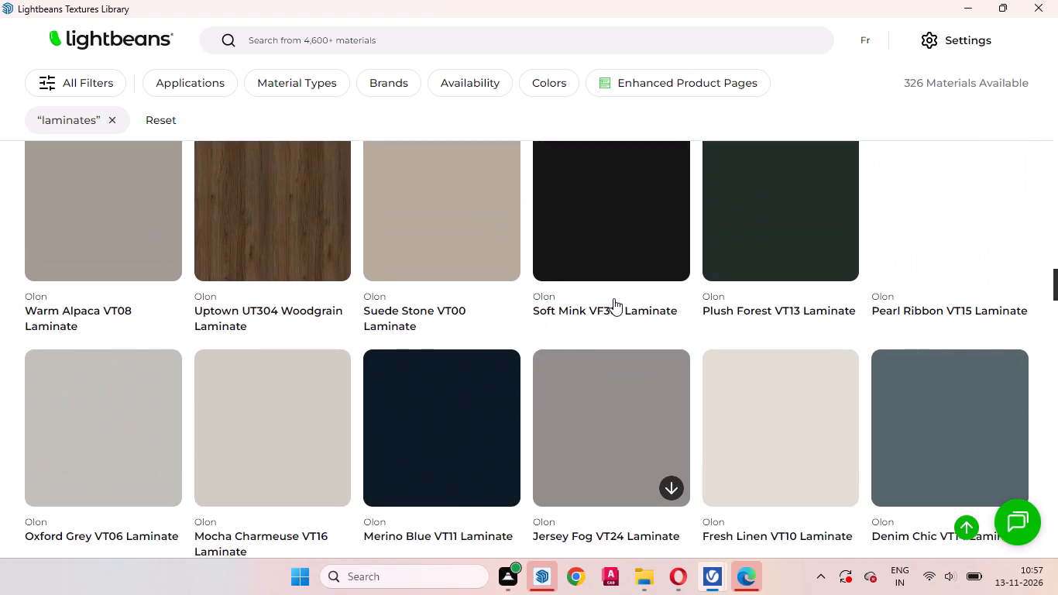
scroll(613, 298, down, 3)
scroll(613, 298, up, 3)
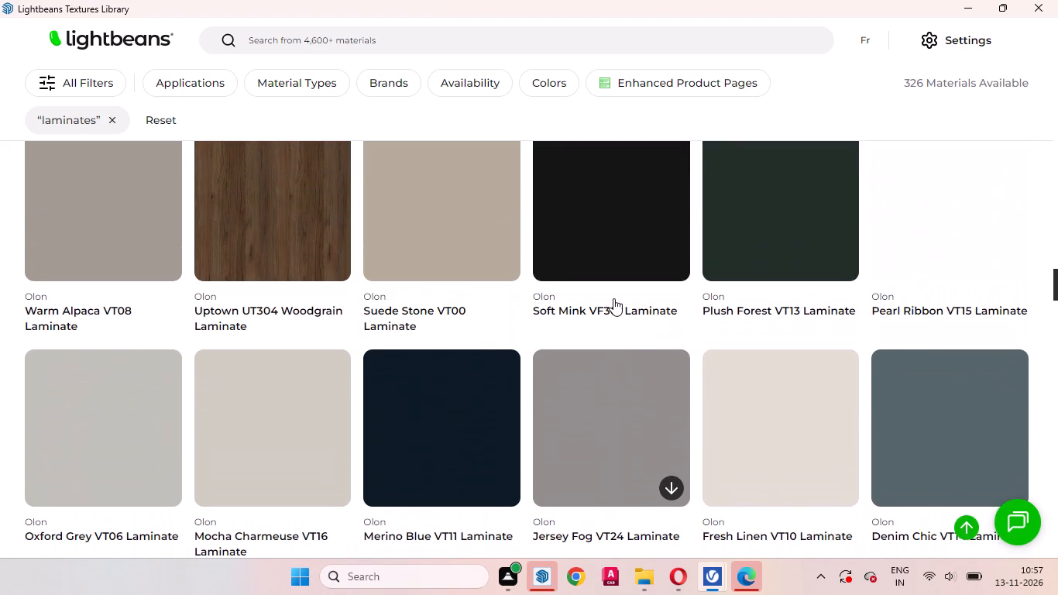
scroll(613, 298, down, 8)
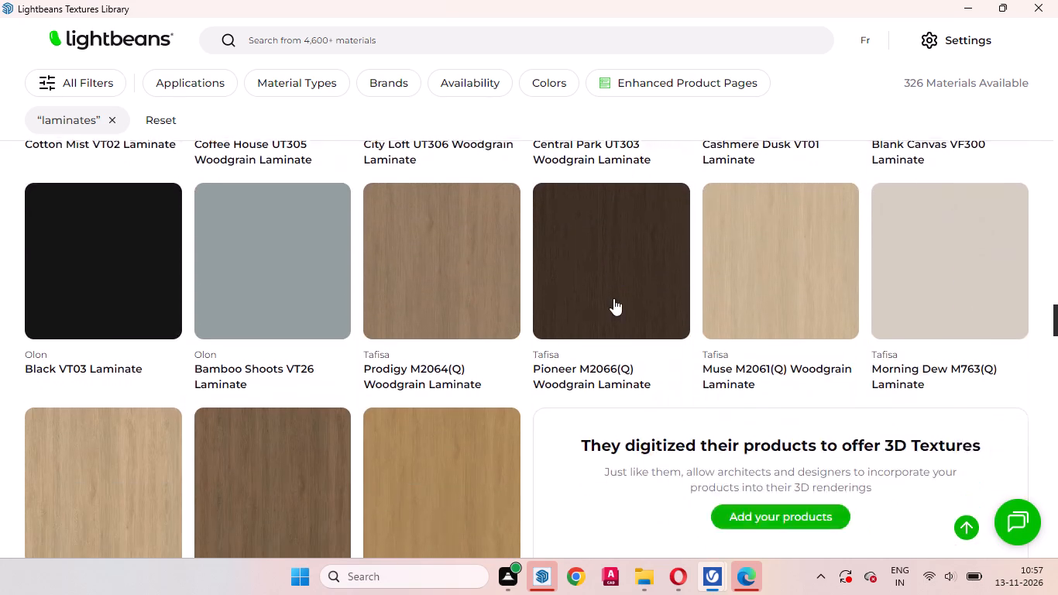
scroll(613, 298, down, 6)
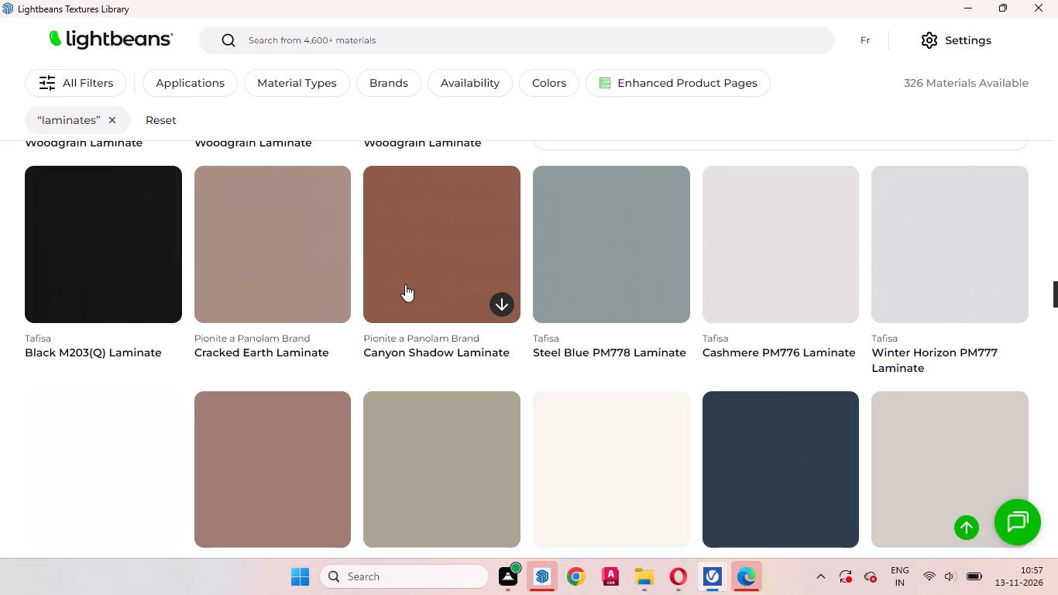
scroll(646, 334, down, 1)
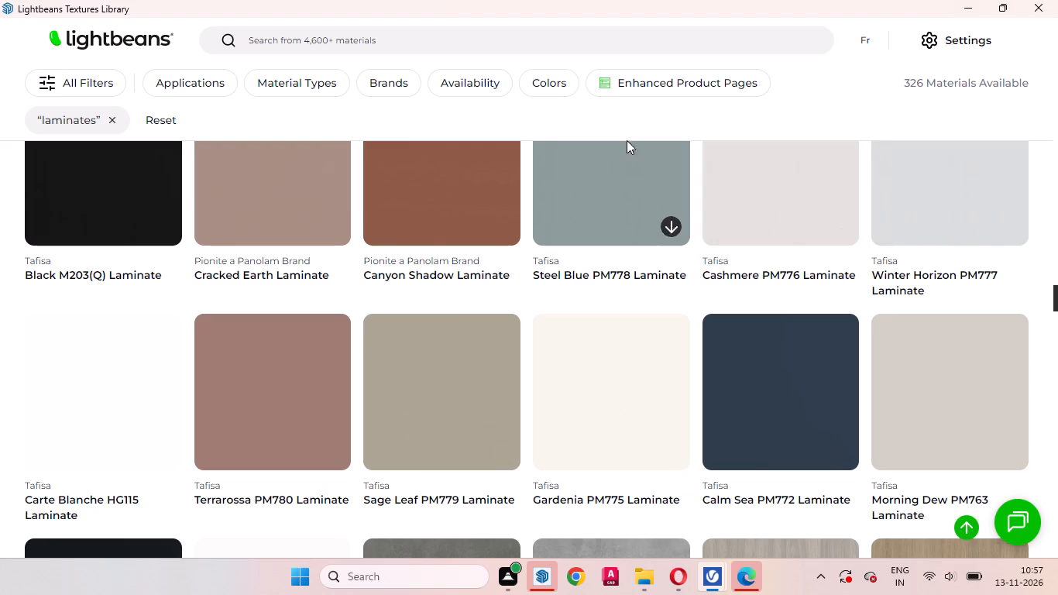
scroll(671, 389, down, 1)
scroll(713, 339, down, 4)
scroll(636, 338, down, 2)
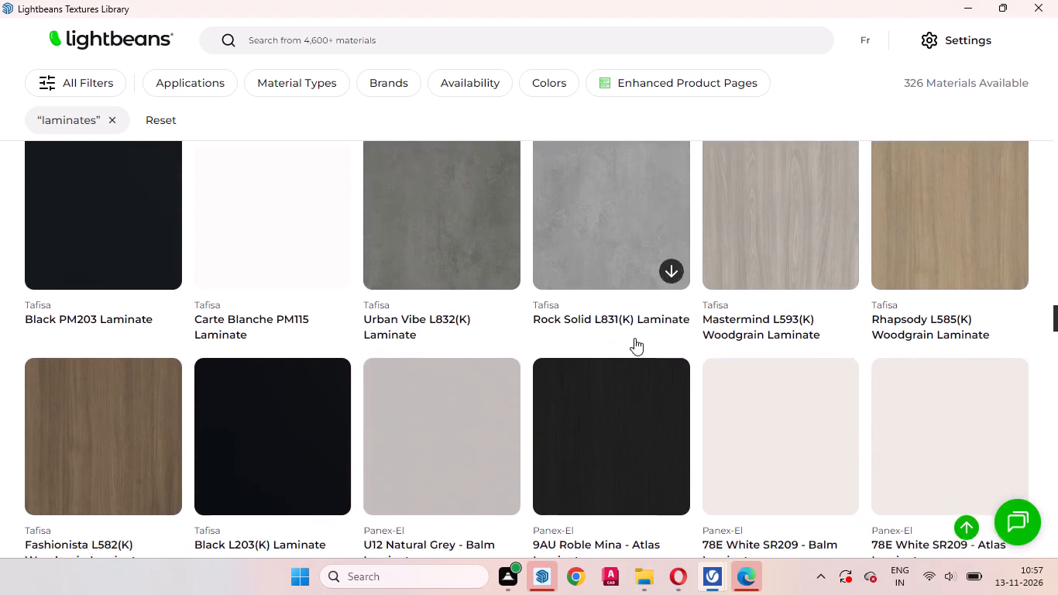
scroll(634, 338, down, 3)
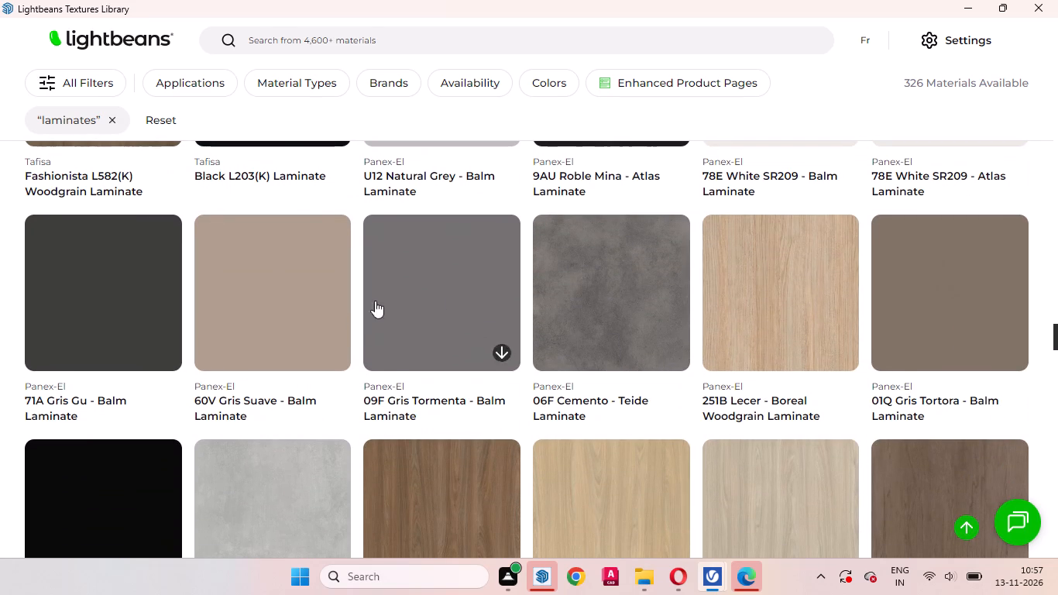
scroll(534, 298, down, 6)
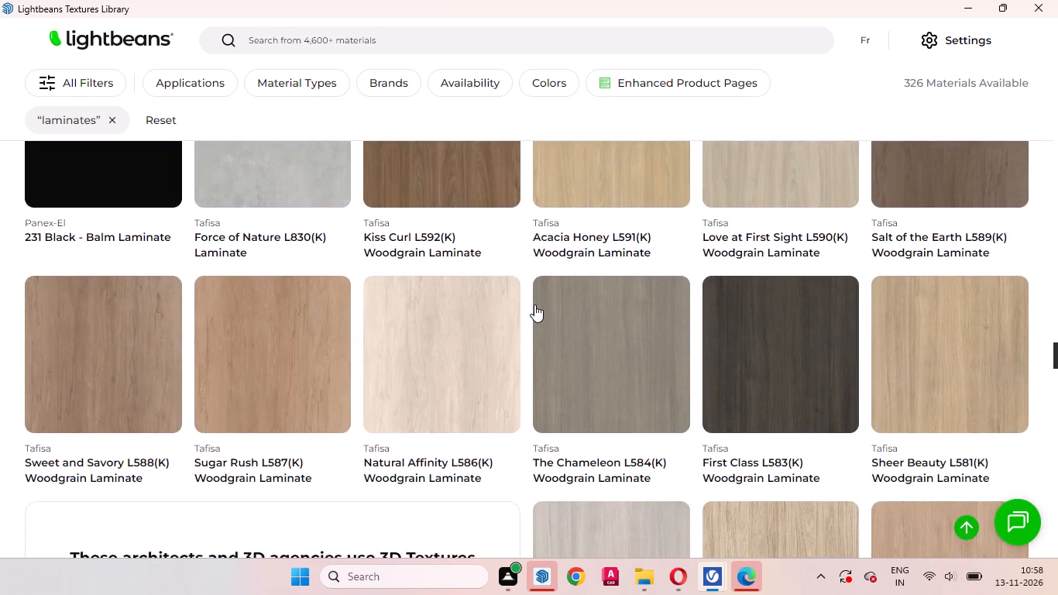
scroll(534, 304, down, 7)
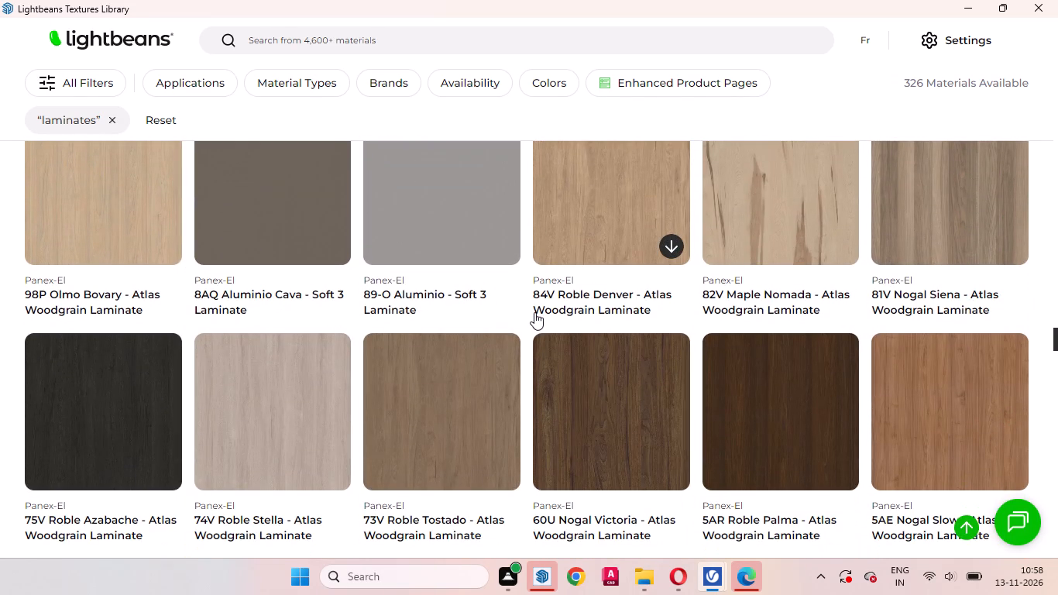
scroll(362, 266, up, 1)
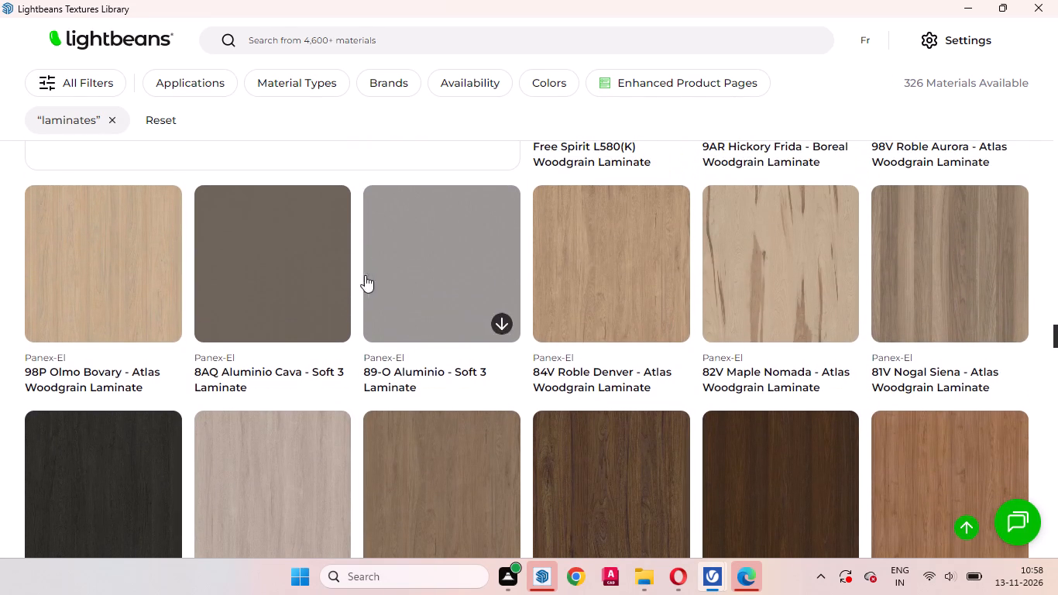
scroll(397, 341, down, 3)
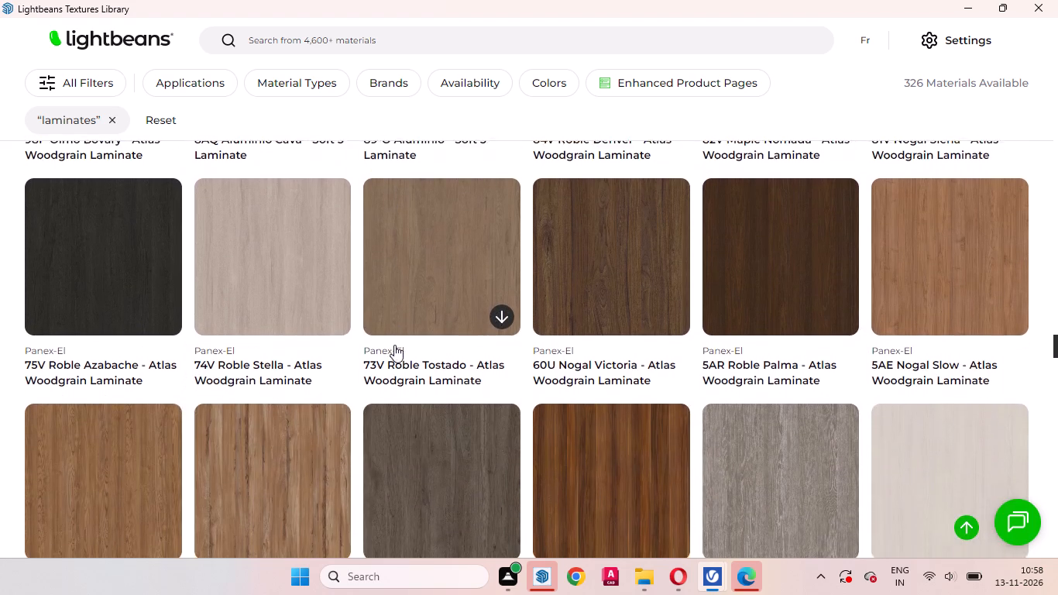
scroll(394, 345, down, 11)
scroll(517, 286, up, 1)
scroll(529, 270, down, 3)
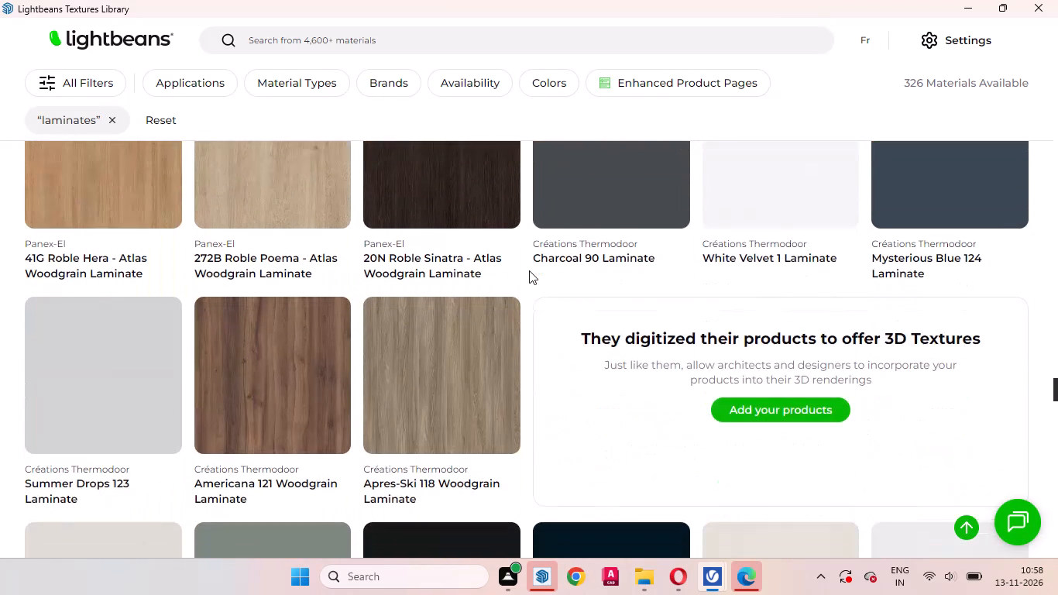
scroll(529, 270, up, 1)
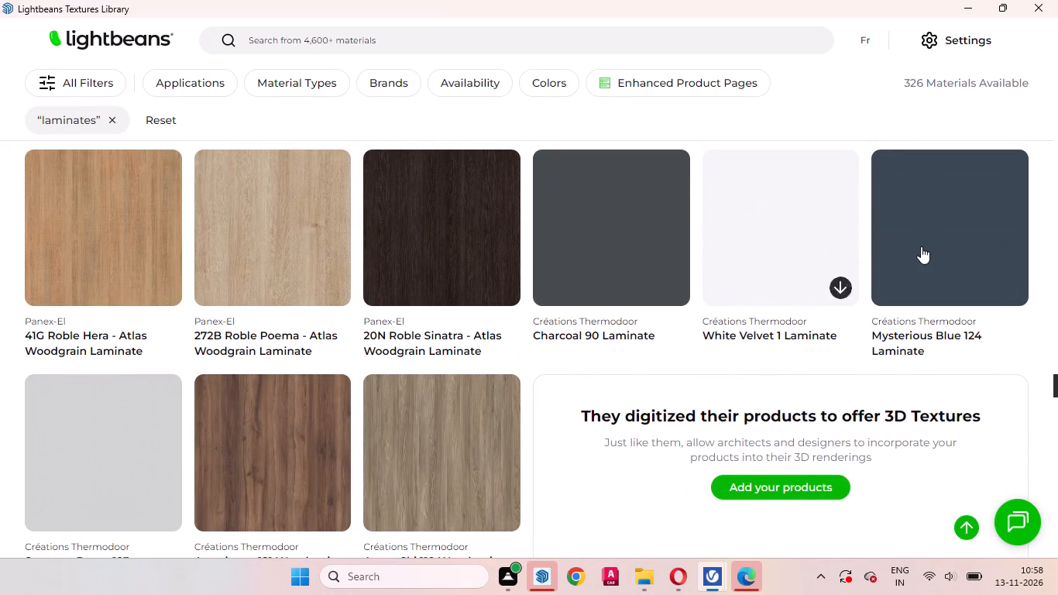
Look further through the "laminates" results, comparing solid-colour, woodgrain, wall-profile and Polymer Silky Touch laminates for the cabinet finish.
scroll(706, 273, down, 2)
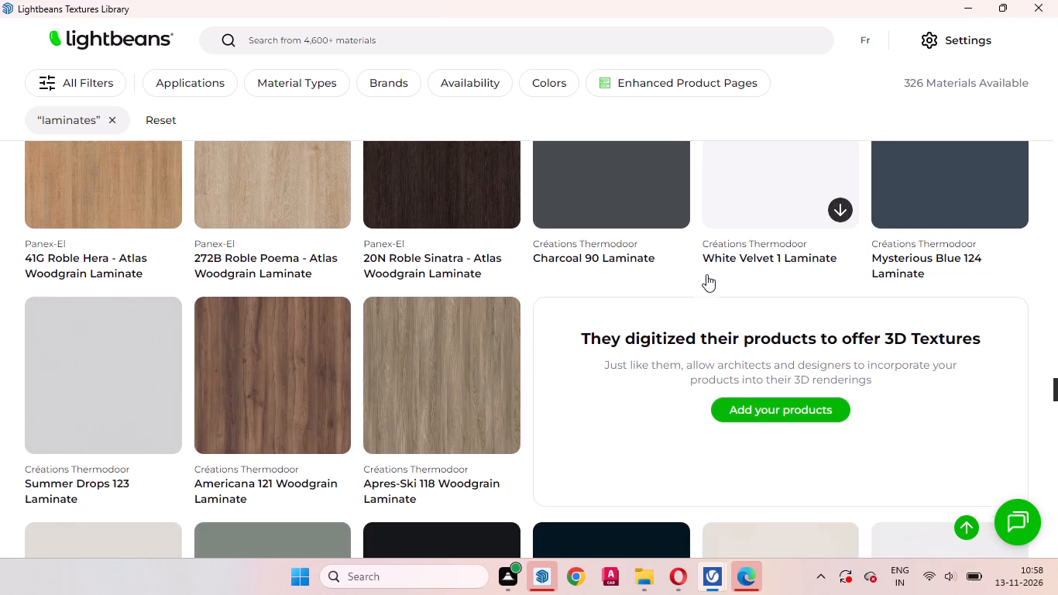
scroll(706, 274, down, 4)
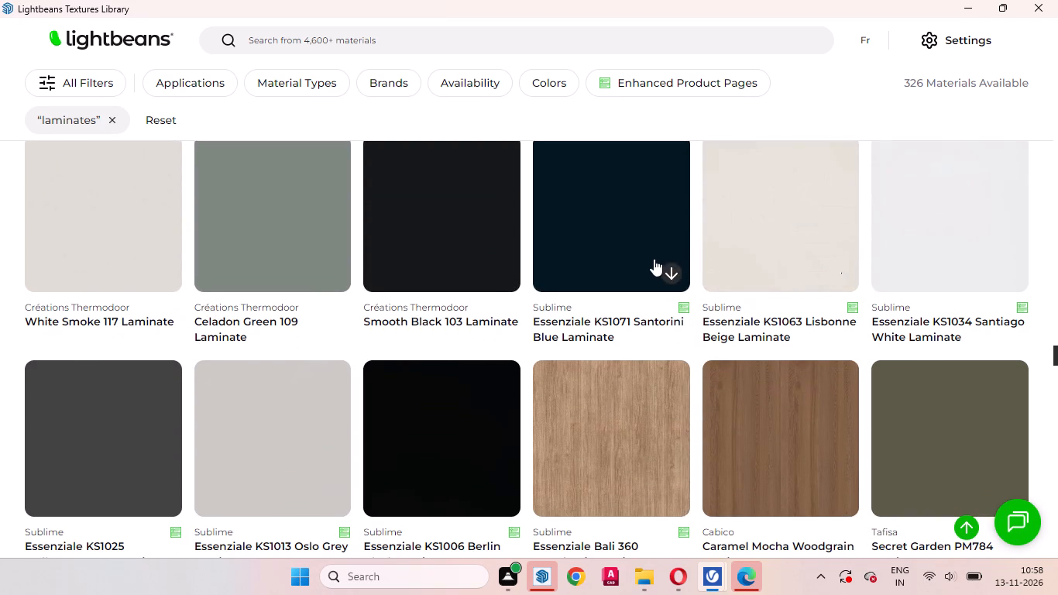
scroll(654, 260, down, 4)
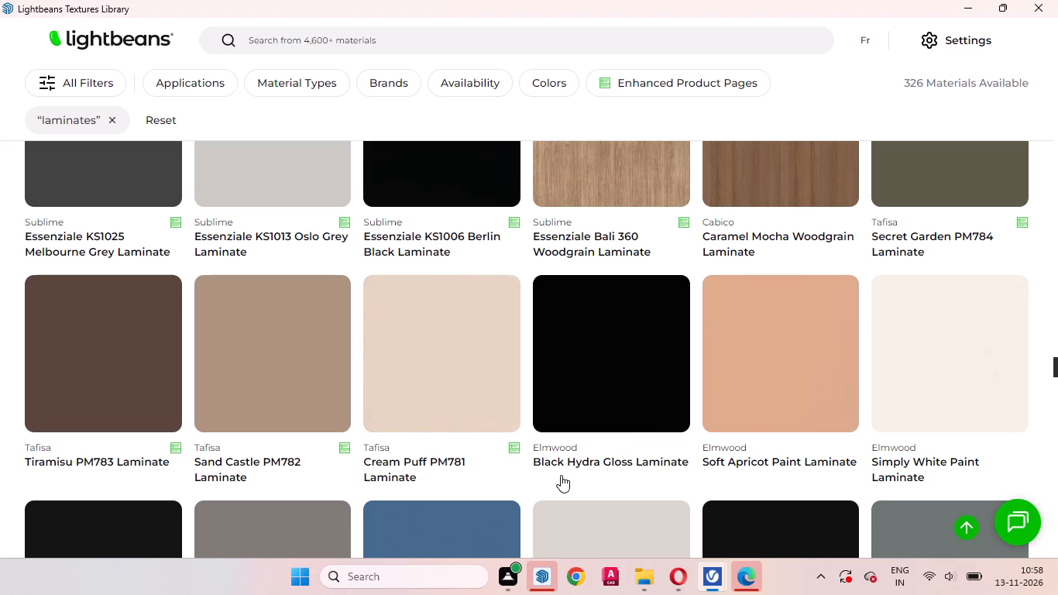
scroll(561, 475, down, 9)
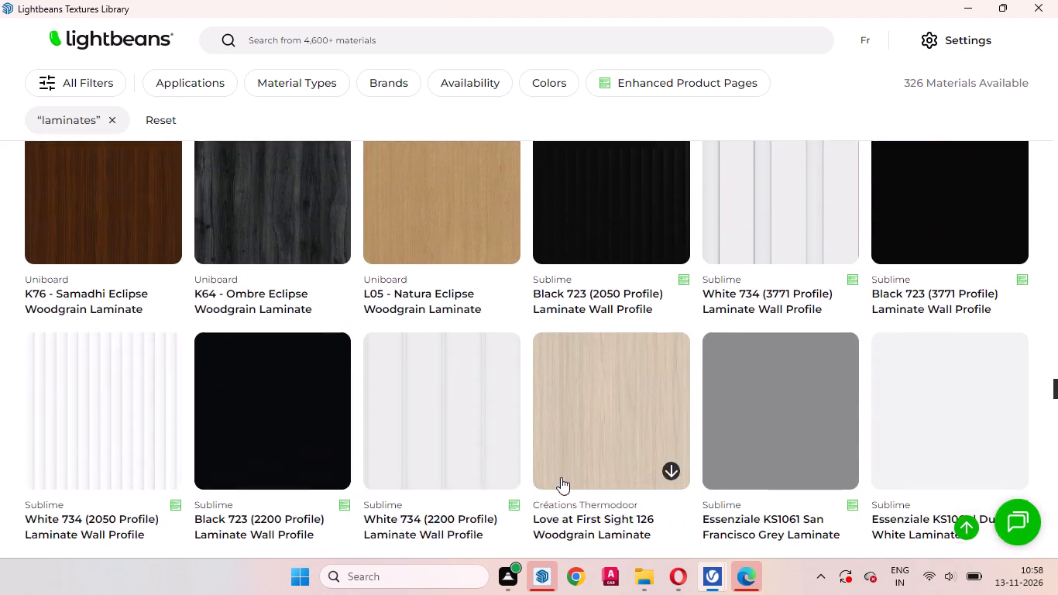
scroll(561, 477, down, 13)
scroll(559, 478, up, 1)
scroll(559, 478, down, 2)
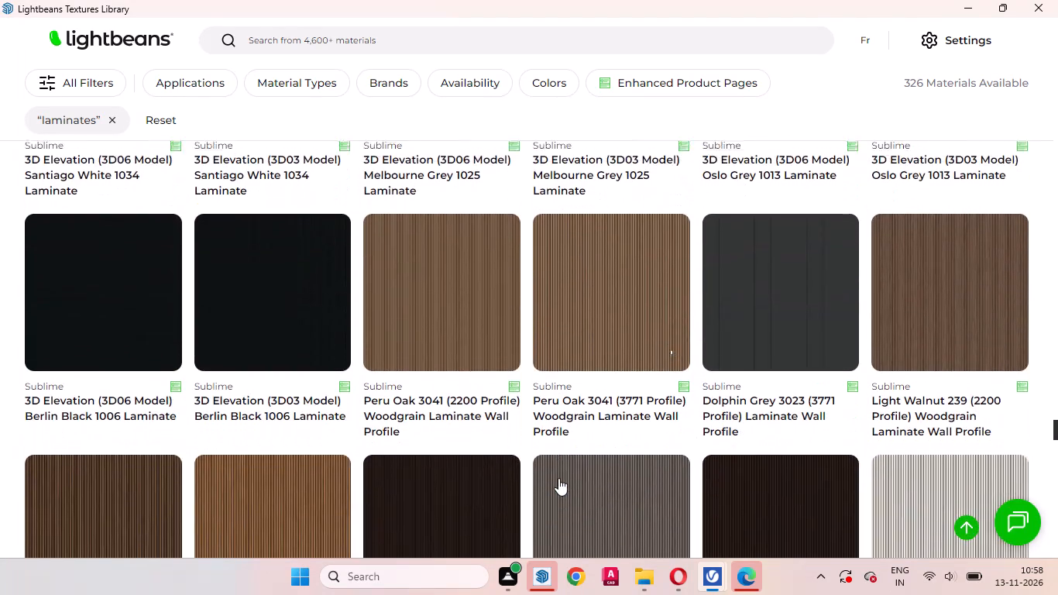
scroll(558, 478, down, 11)
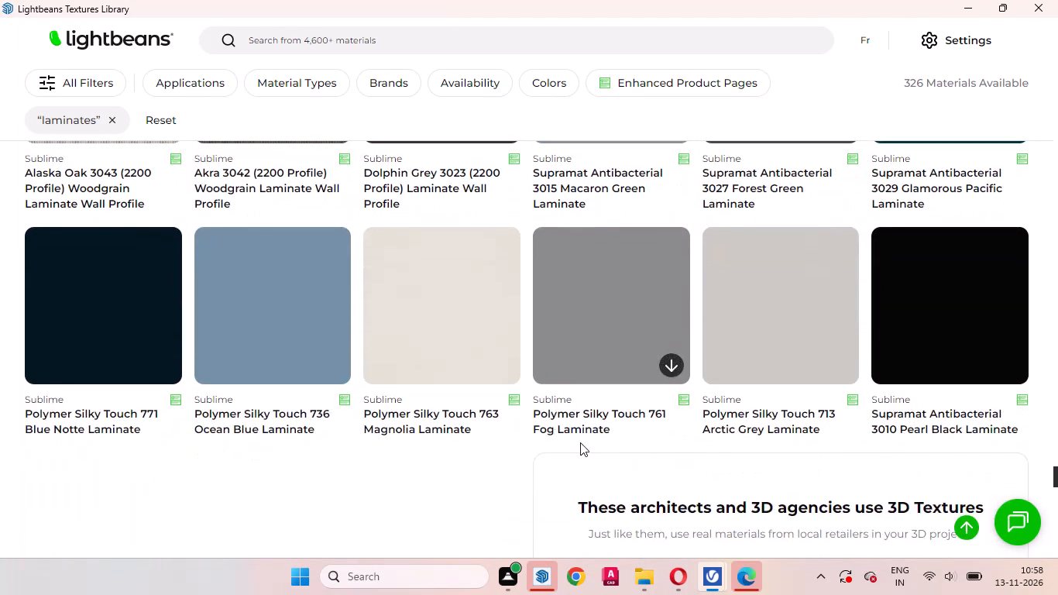
scroll(580, 442, down, 9)
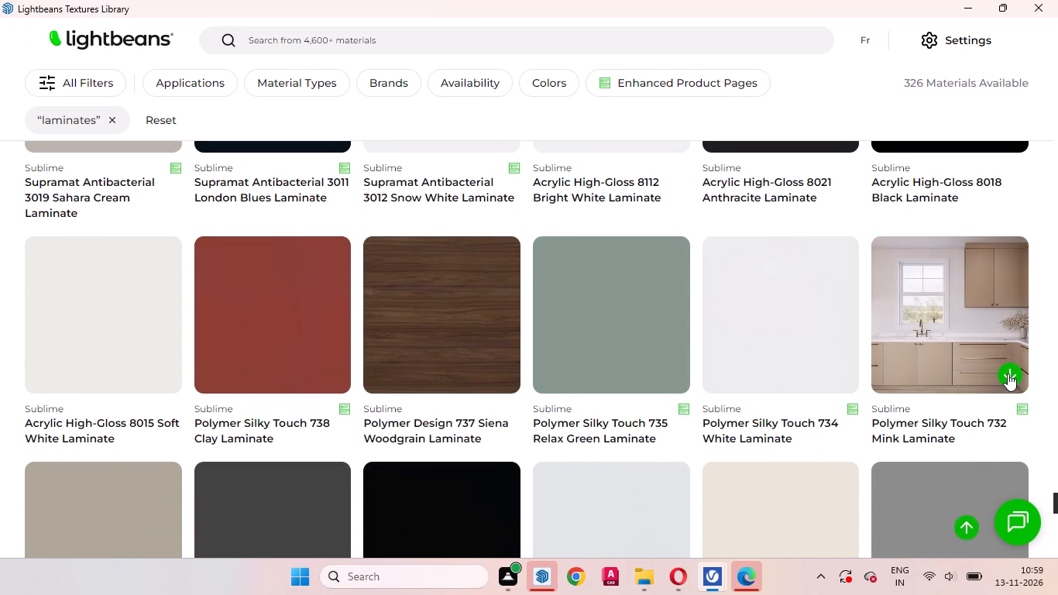
Download the Sublime Polymer Silky Touch 732 Mink Laminate from the materials library.
scroll(800, 343, down, 2)
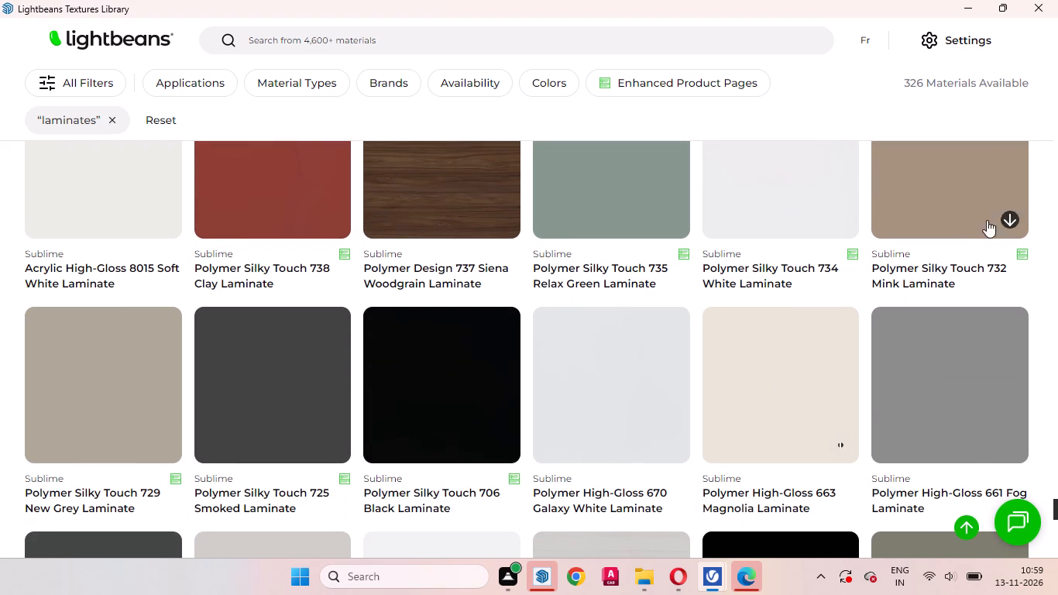
scroll(1001, 207, up, 1)
click(1008, 295)
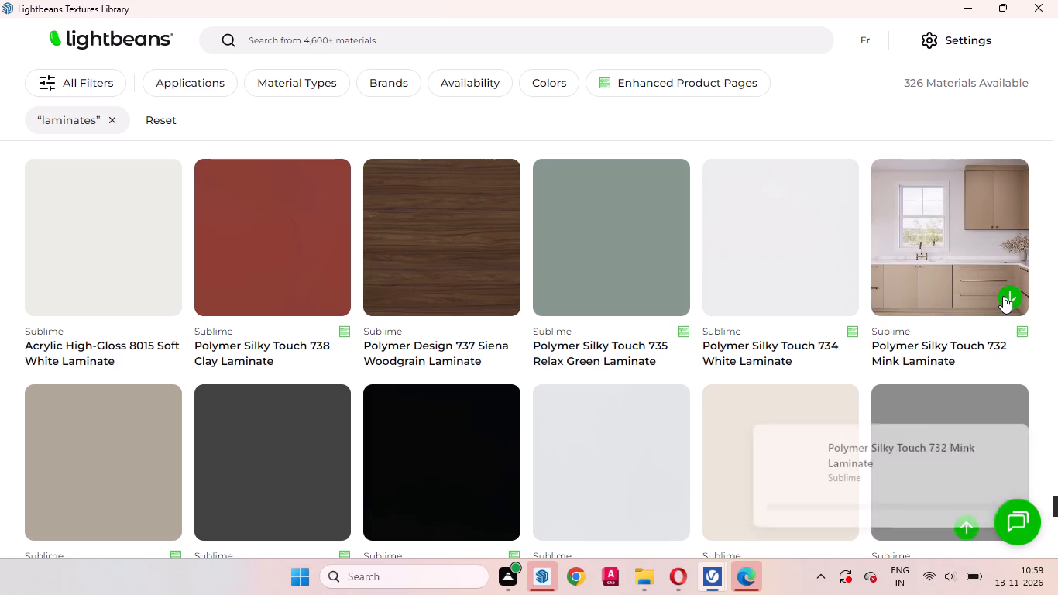
scroll(419, 330, up, 5)
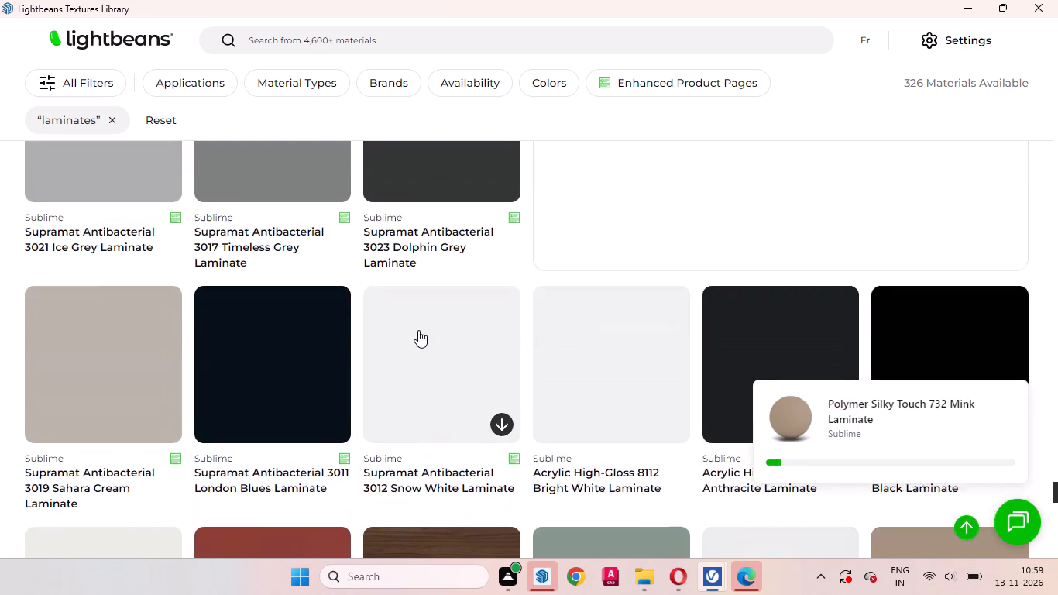
scroll(418, 330, up, 3)
scroll(424, 322, down, 7)
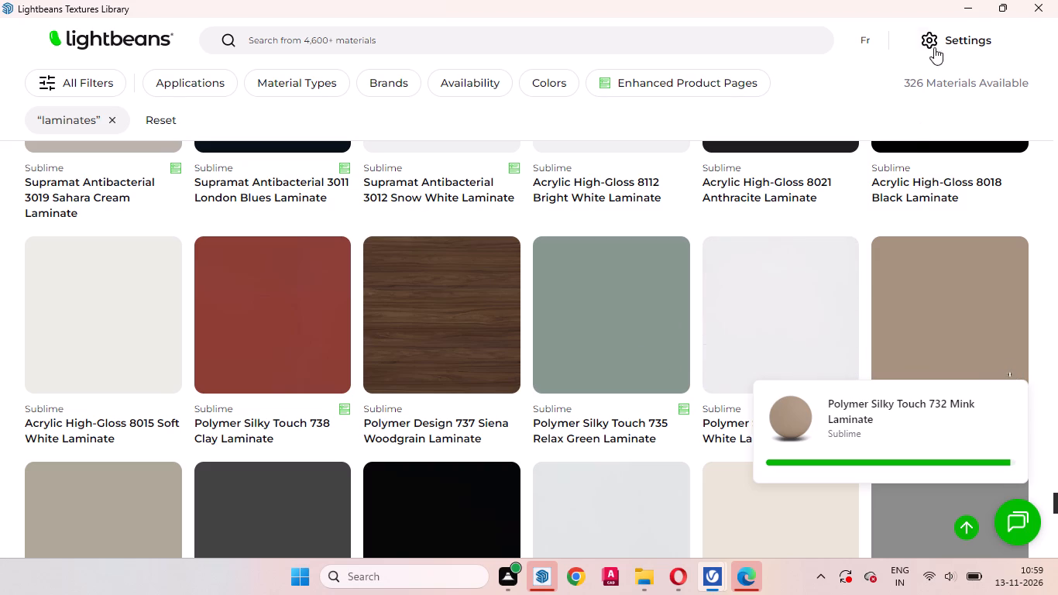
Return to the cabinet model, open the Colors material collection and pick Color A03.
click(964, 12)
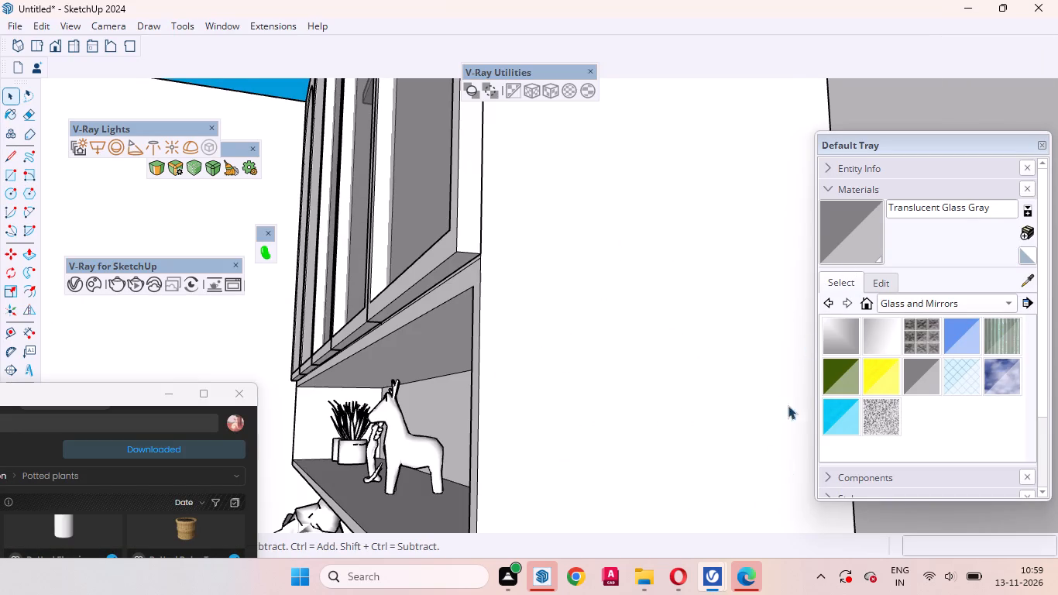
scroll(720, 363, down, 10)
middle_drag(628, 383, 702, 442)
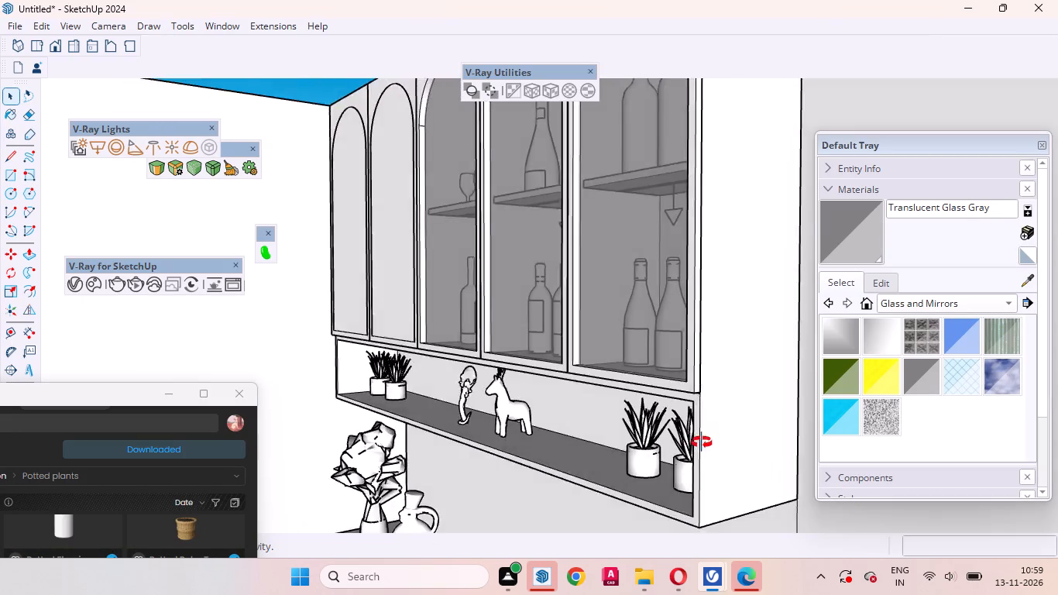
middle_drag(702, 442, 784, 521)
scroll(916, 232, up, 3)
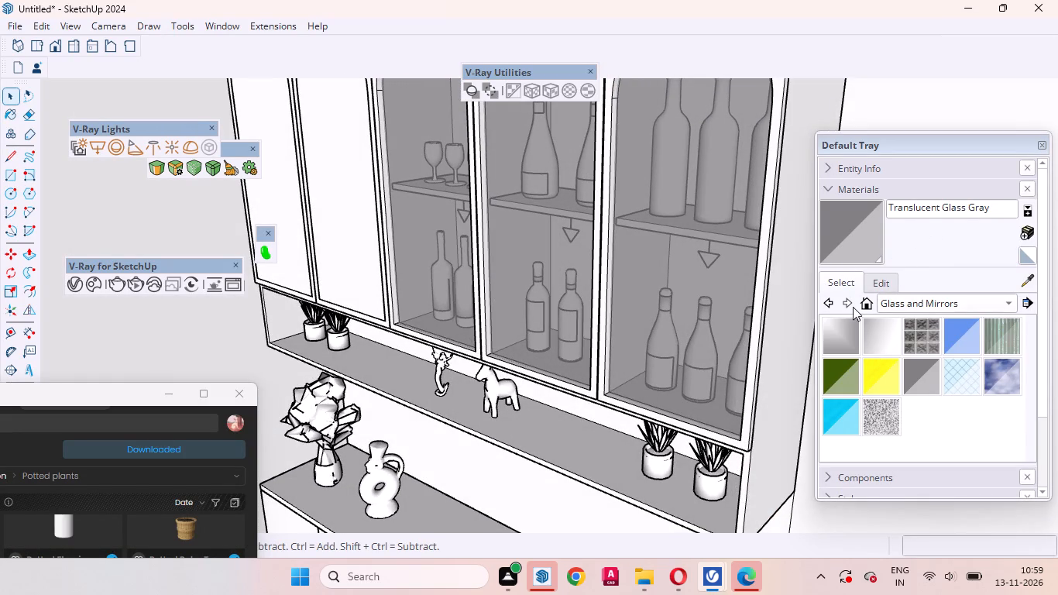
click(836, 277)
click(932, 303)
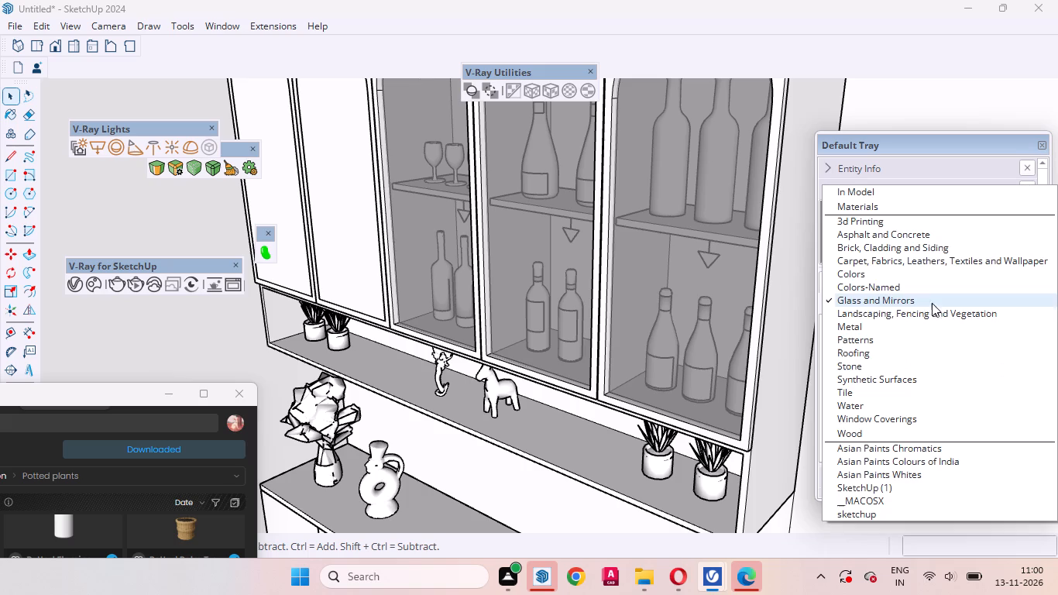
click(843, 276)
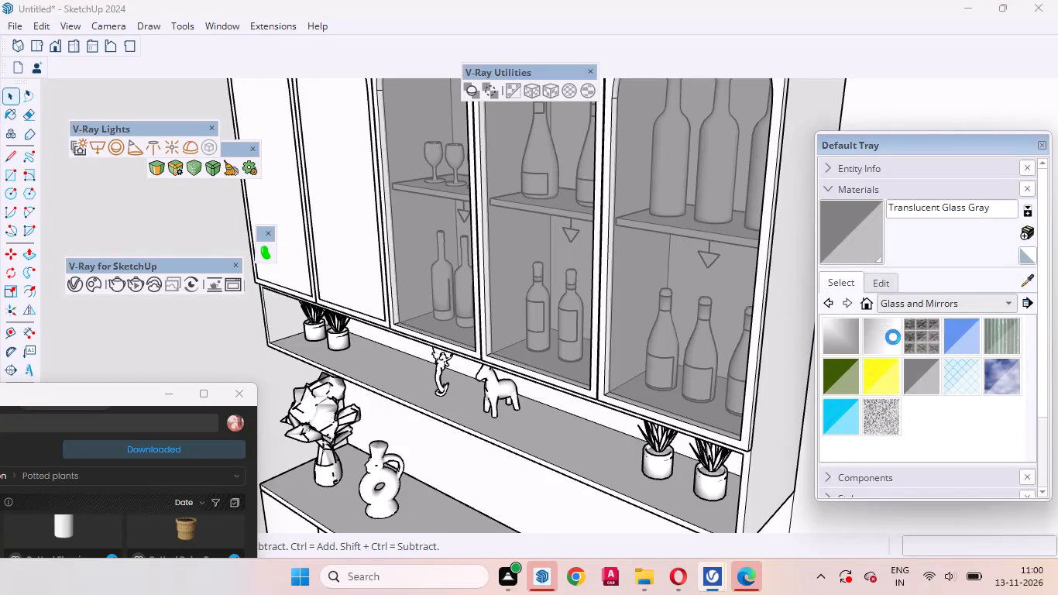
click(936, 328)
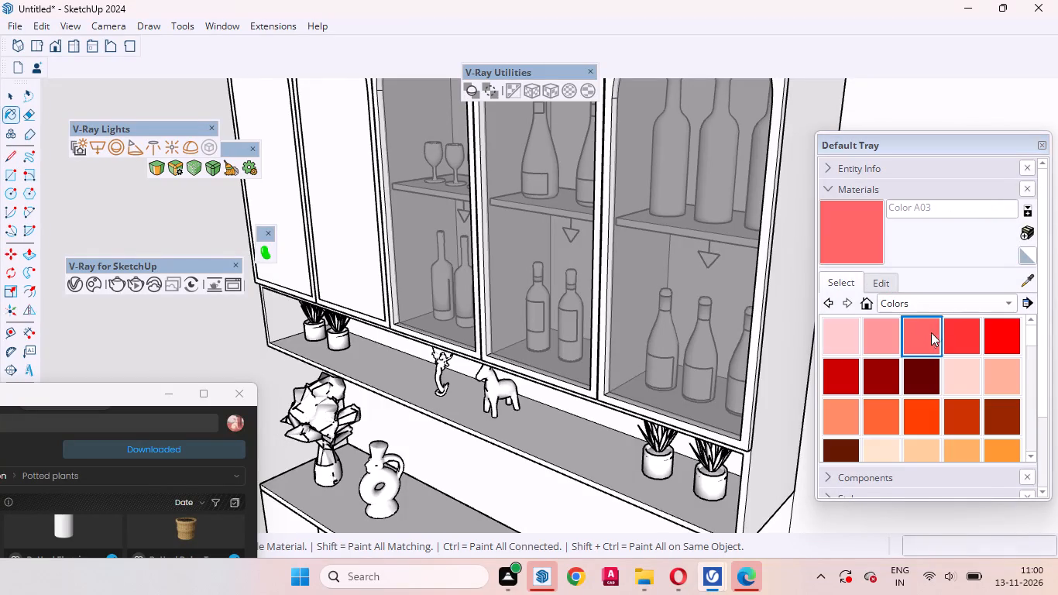
Reopen the Lightbeans library and move its window clear of the upper cabinet in the model.
click(261, 253)
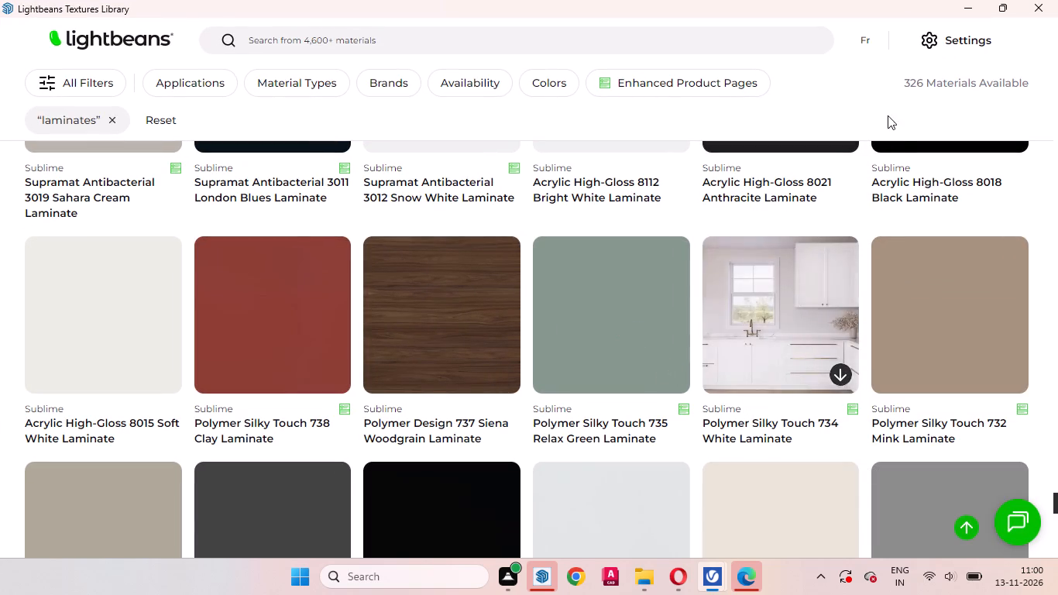
drag(891, 5, 799, 359)
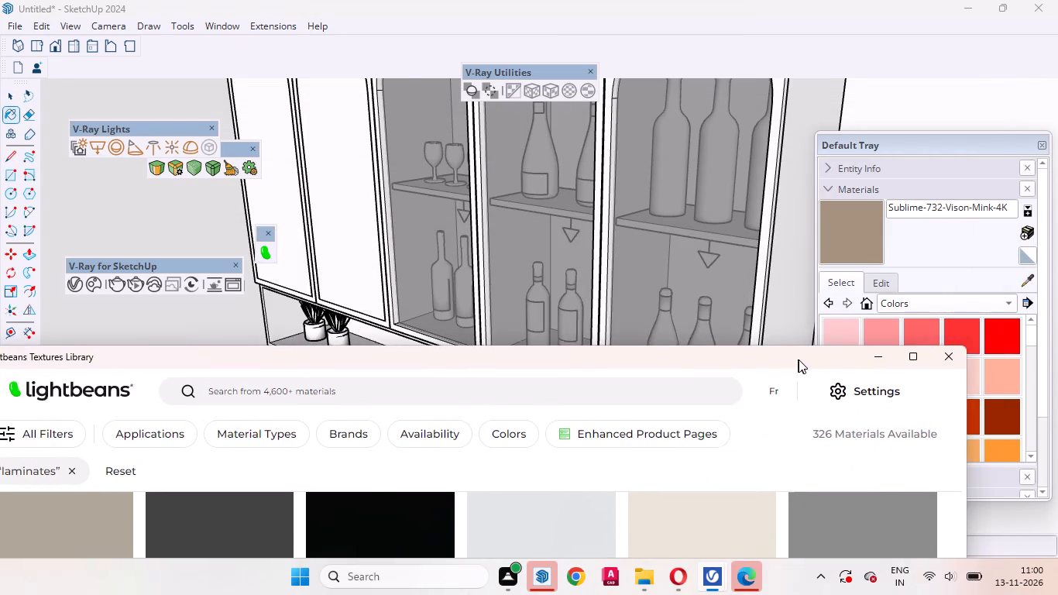
drag(799, 359, 847, 491)
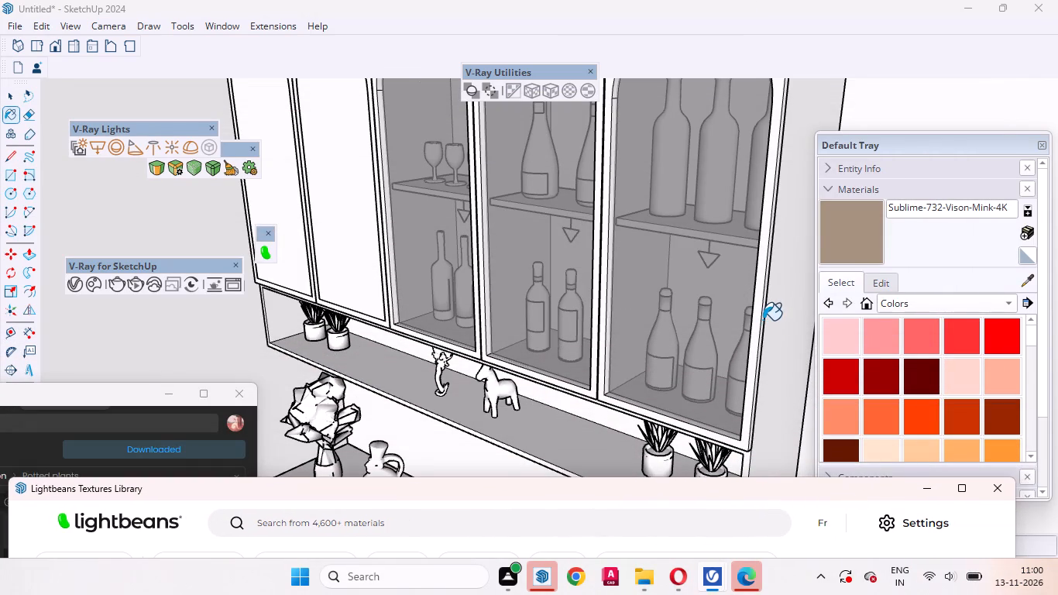
Paint the upper cabinet's arched glass-door frames, solid arched fronts, carcass and open shelf with Sublime-732-Vison-Mink-4K.
key(b)
key(space)
click(14, 96)
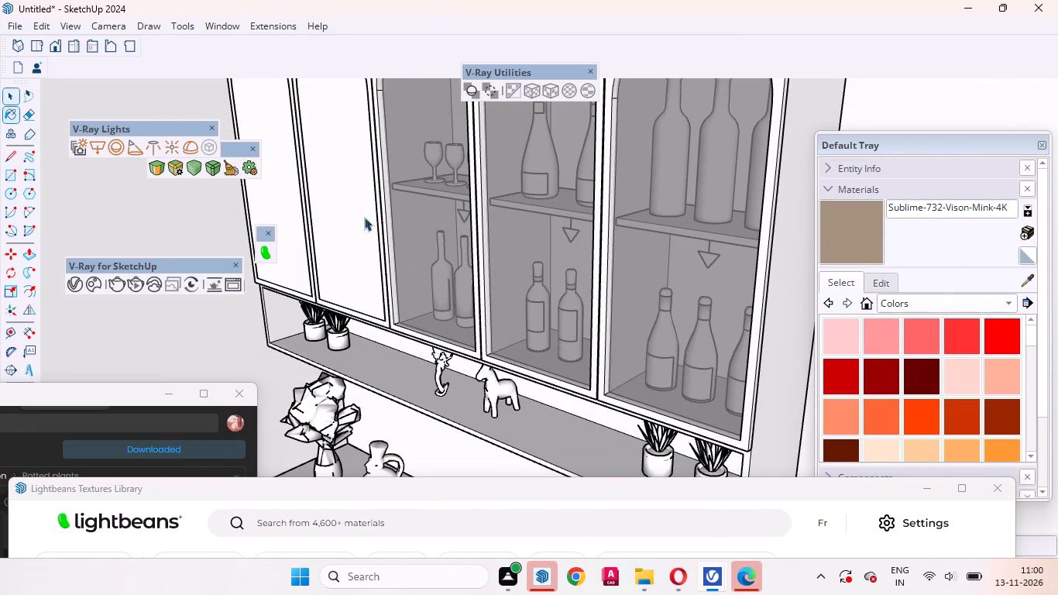
scroll(459, 276, down, 7)
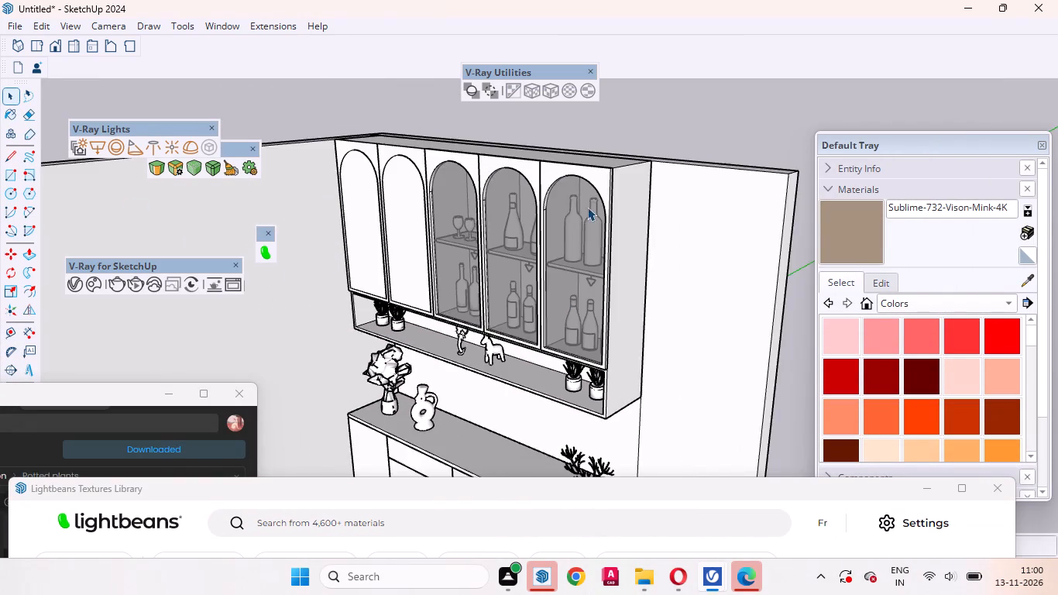
scroll(558, 156, up, 6)
click(561, 185)
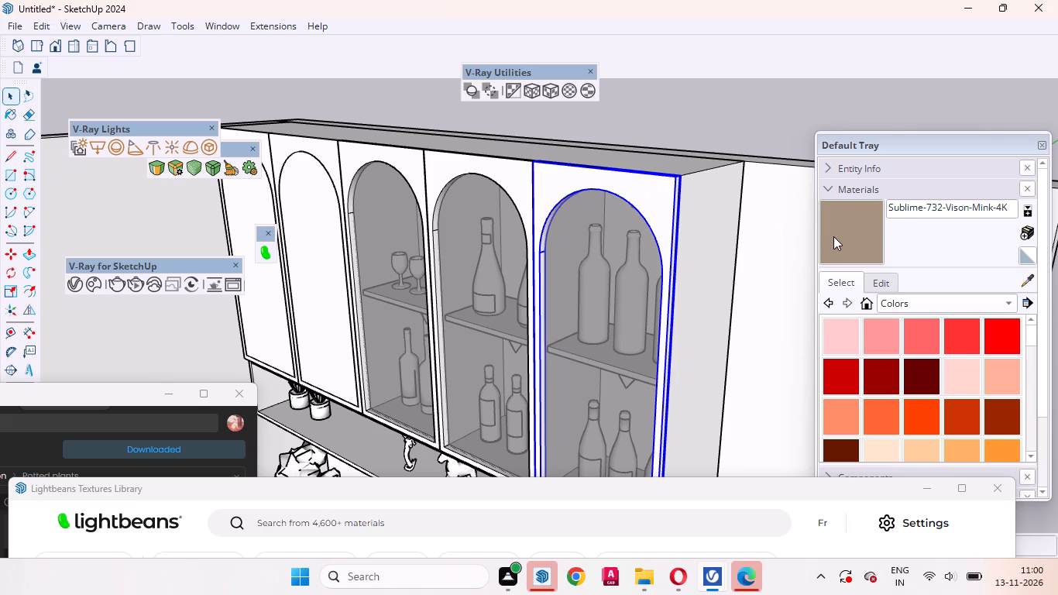
click(833, 236)
click(555, 193)
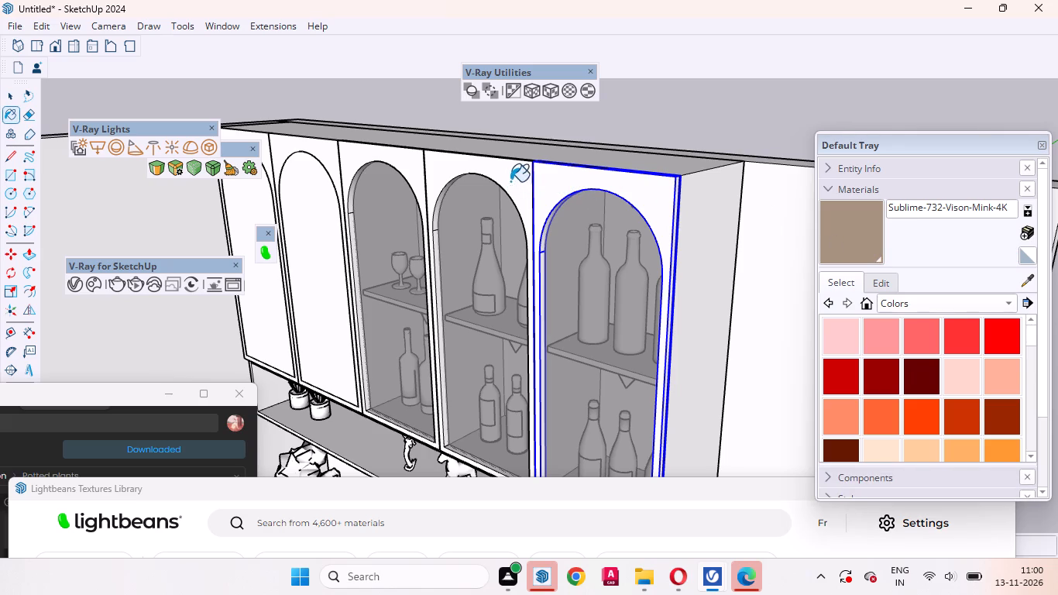
scroll(544, 178, up, 3)
click(503, 180)
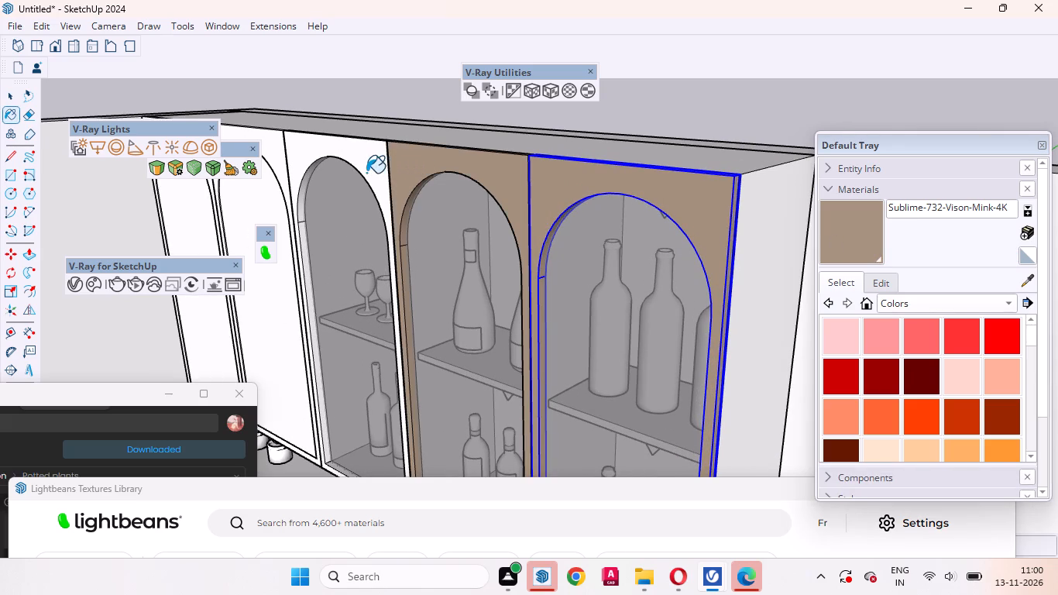
click(366, 162)
click(271, 149)
scroll(677, 228, down, 2)
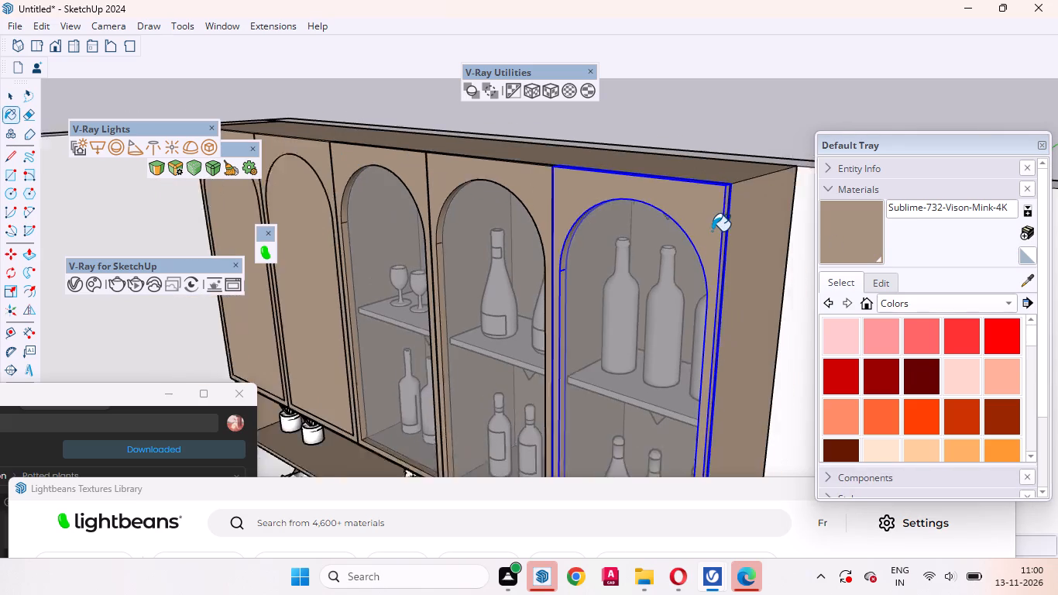
scroll(712, 231, down, 4)
middle_drag(610, 263, 752, 246)
key(space)
scroll(606, 270, down, 5)
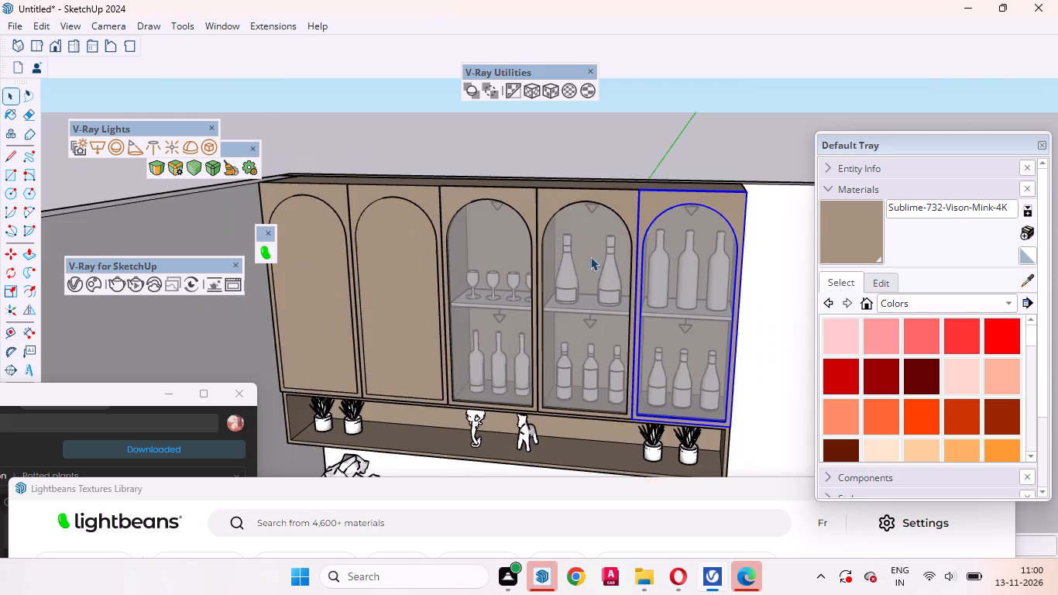
scroll(590, 256, down, 4)
click(696, 148)
click(712, 169)
Examine the mink-painted upper cabinet, its open shelf and the counter below from several angles.
scroll(657, 190, down, 3)
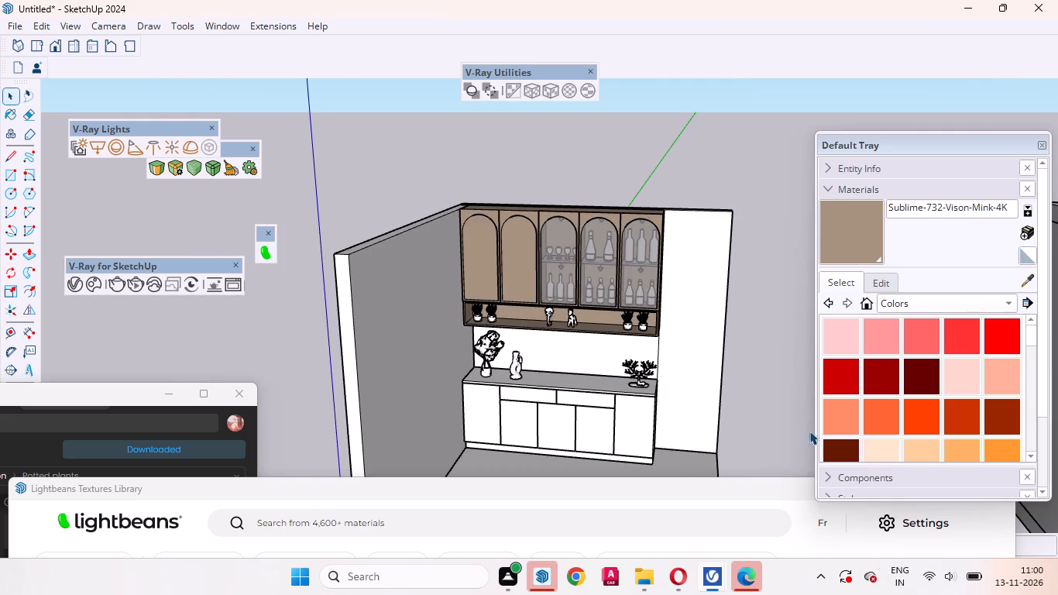
scroll(542, 142, down, 2)
scroll(548, 136, up, 12)
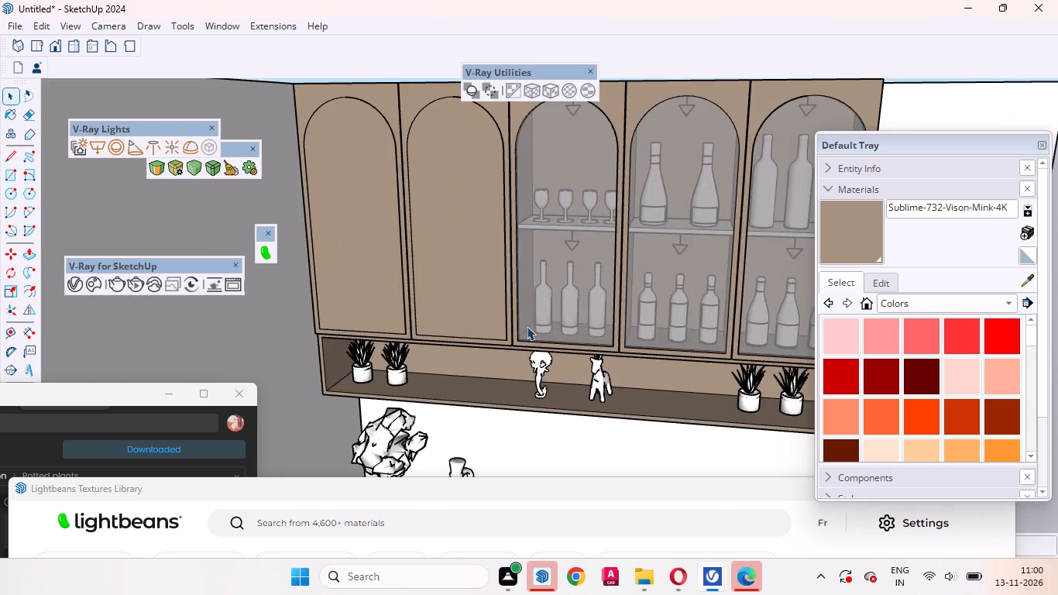
middle_drag(527, 326, 378, 254)
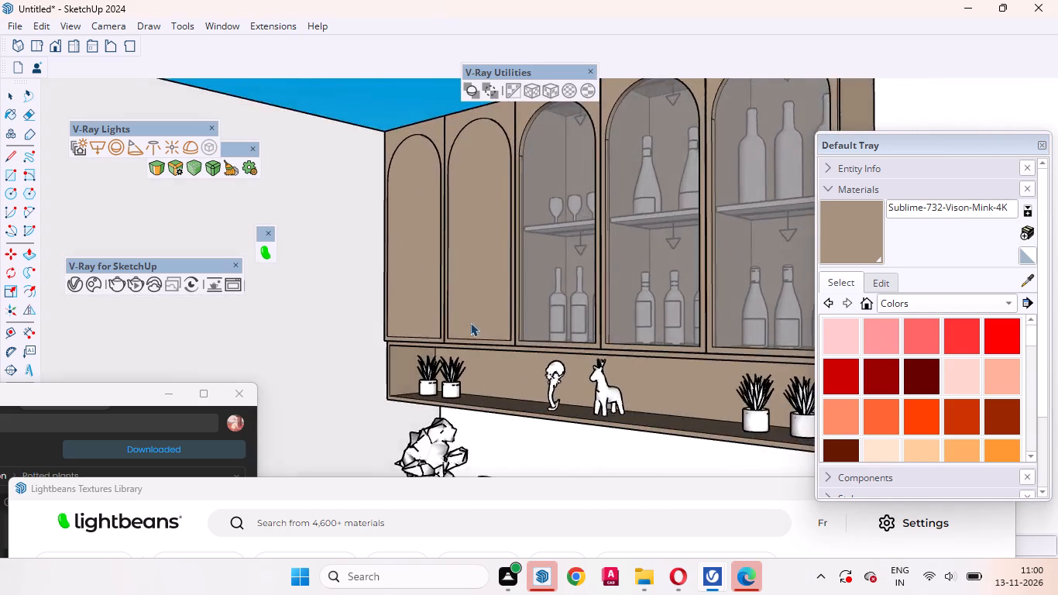
scroll(486, 333, up, 7)
middle_drag(534, 360, 779, 268)
scroll(404, 158, up, 1)
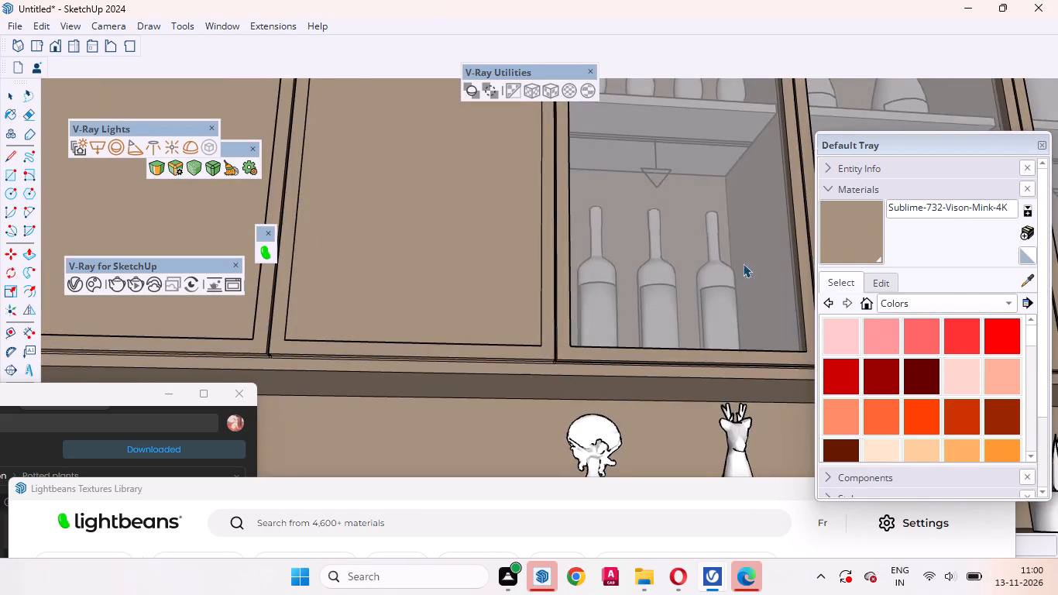
scroll(645, 263, down, 16)
middle_drag(607, 333, 547, 444)
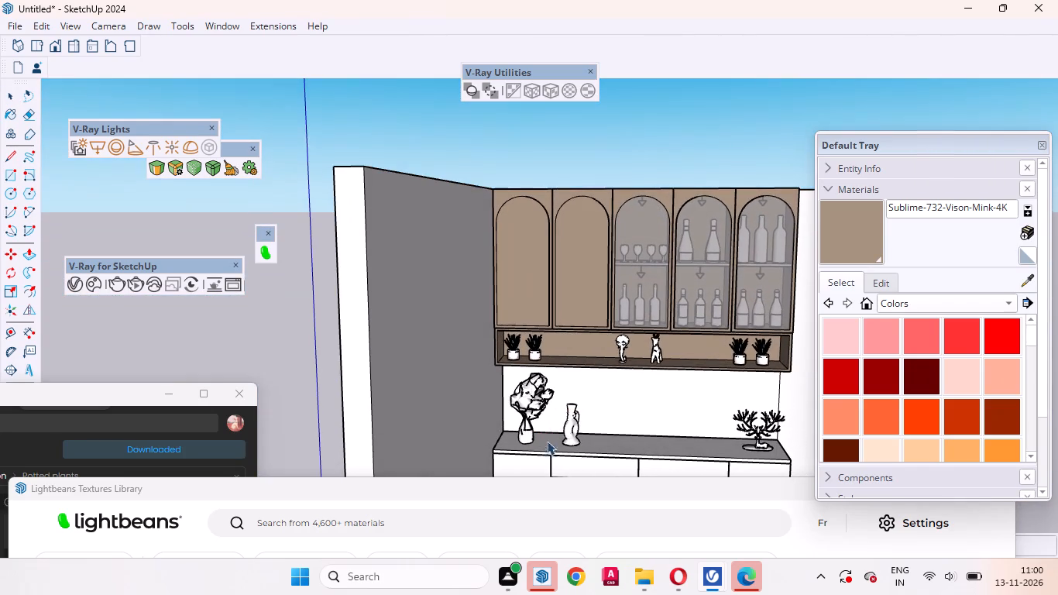
Bring the Lightbeans library back over the model and enlarge its window to fill the screen.
drag(572, 490, 588, 86)
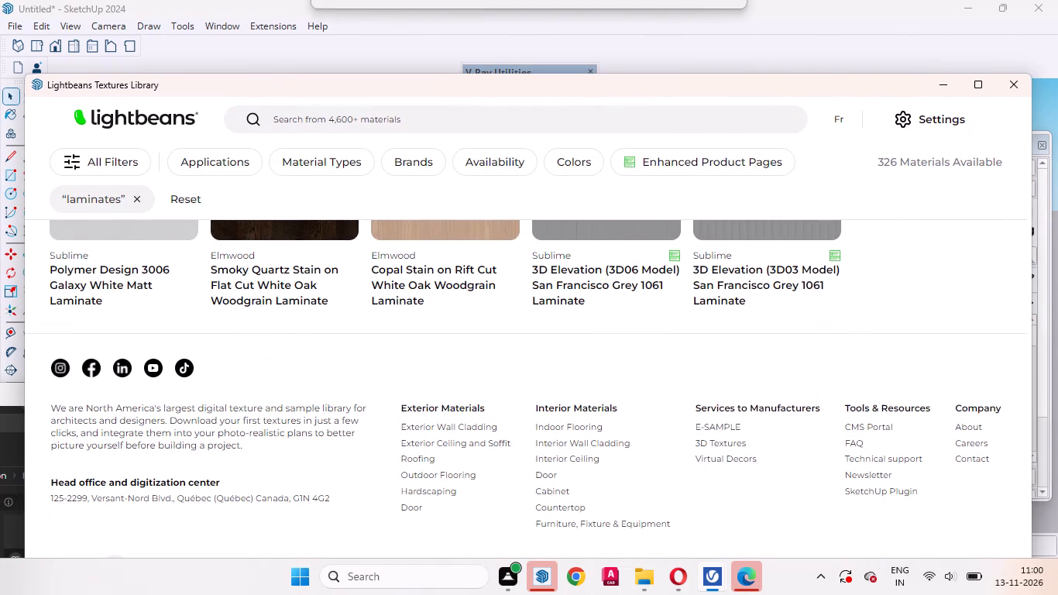
scroll(677, 463, down, 2)
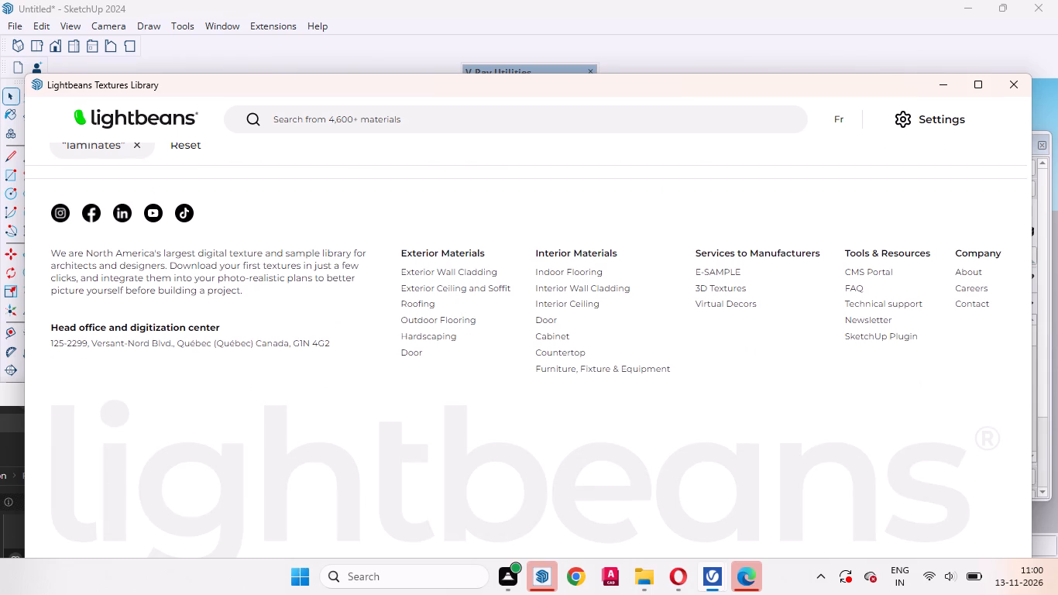
scroll(577, 441, up, 8)
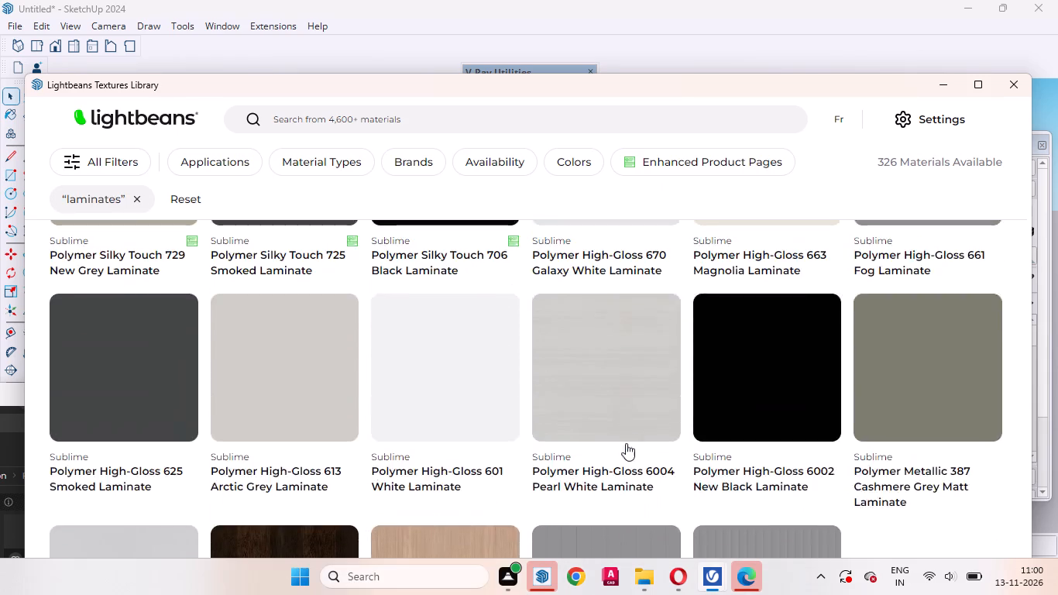
scroll(626, 443, up, 8)
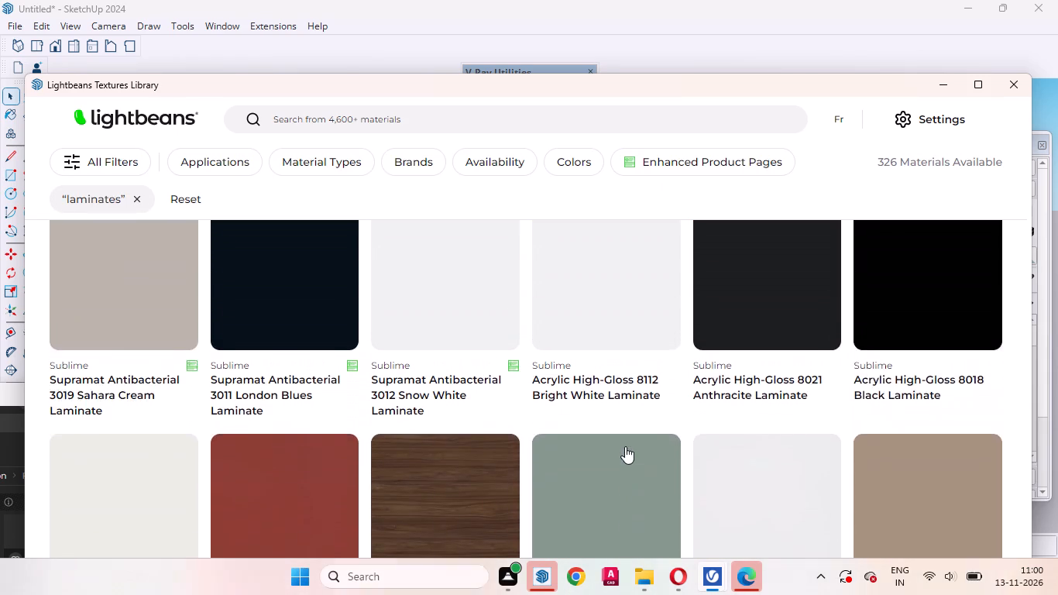
click(972, 83)
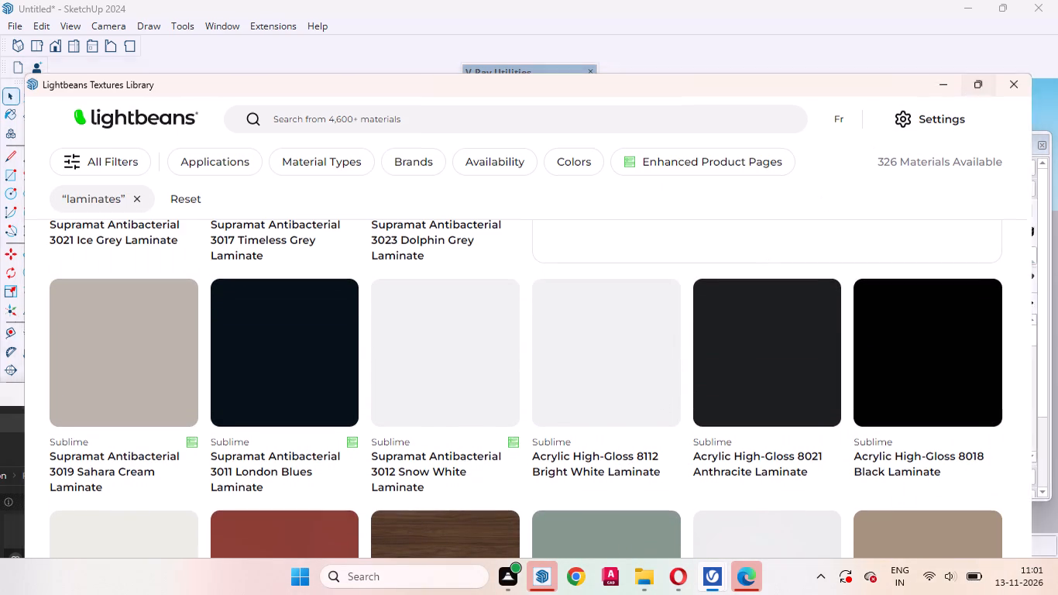
Download the Polymer Silky Touch 734 White Laminate from the Lightbeans laminates, then return to the cabinet model.
scroll(832, 308, up, 5)
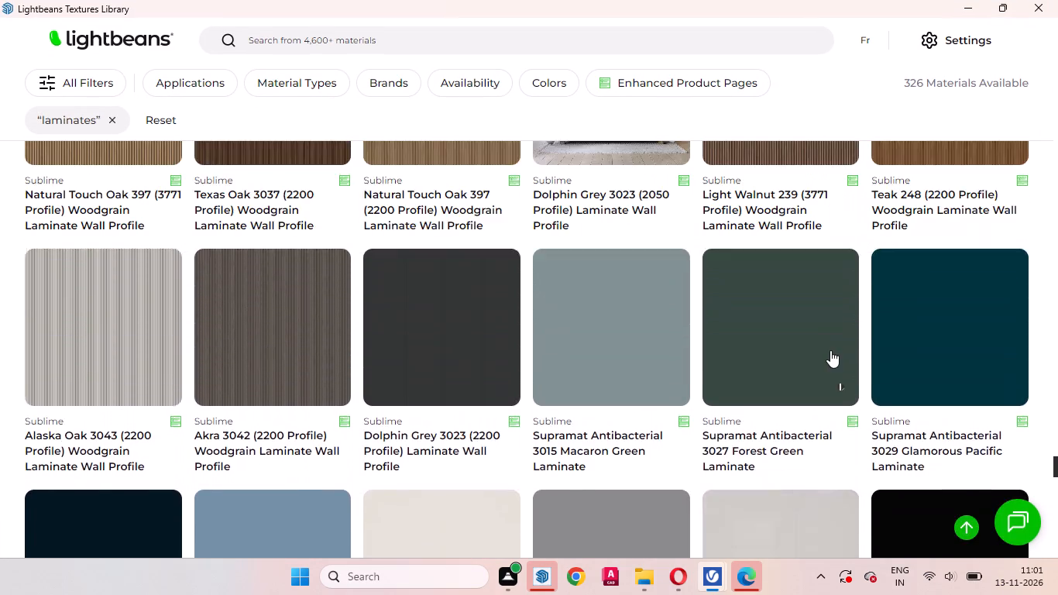
scroll(830, 350, up, 15)
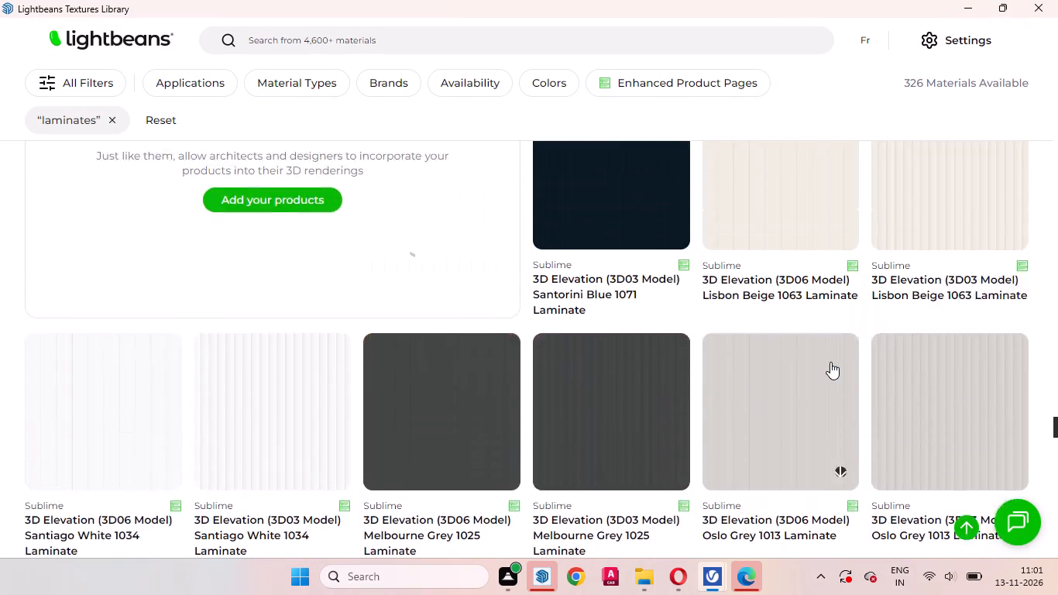
scroll(830, 362, up, 11)
scroll(830, 362, down, 2)
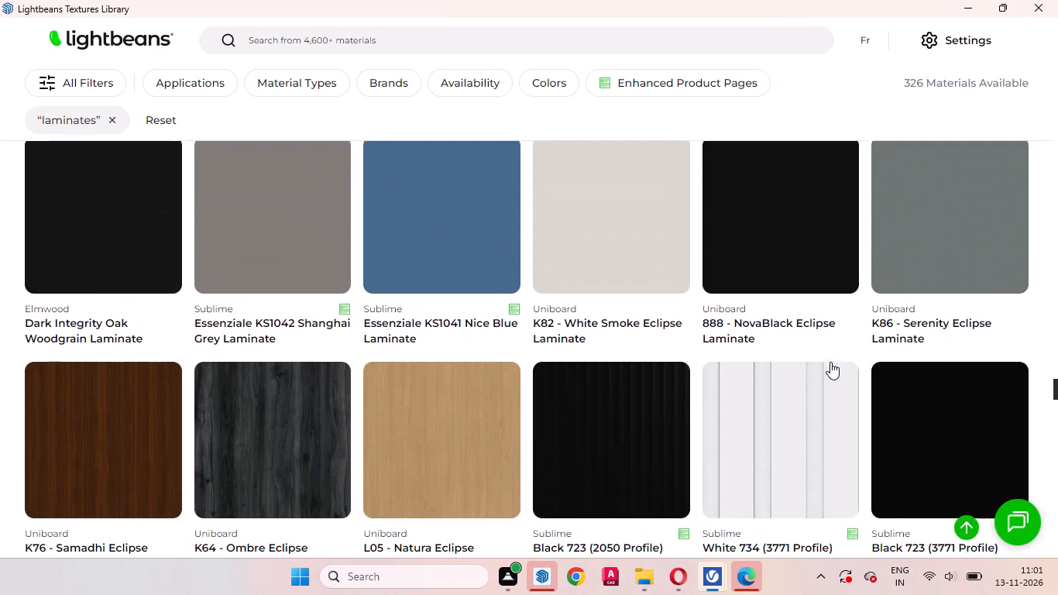
scroll(830, 362, down, 20)
scroll(830, 362, down, 8)
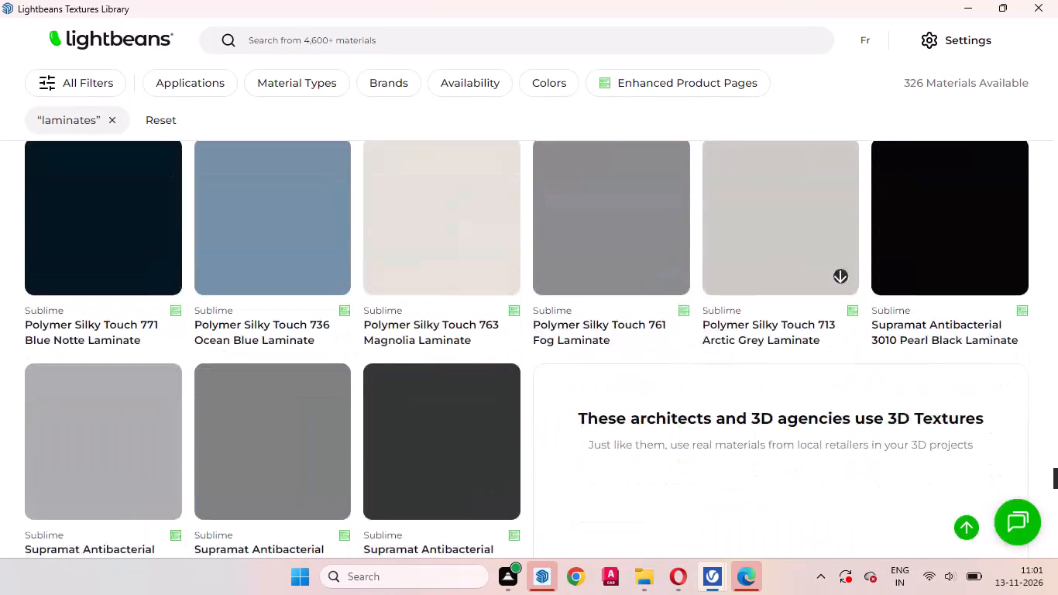
scroll(830, 370, down, 10)
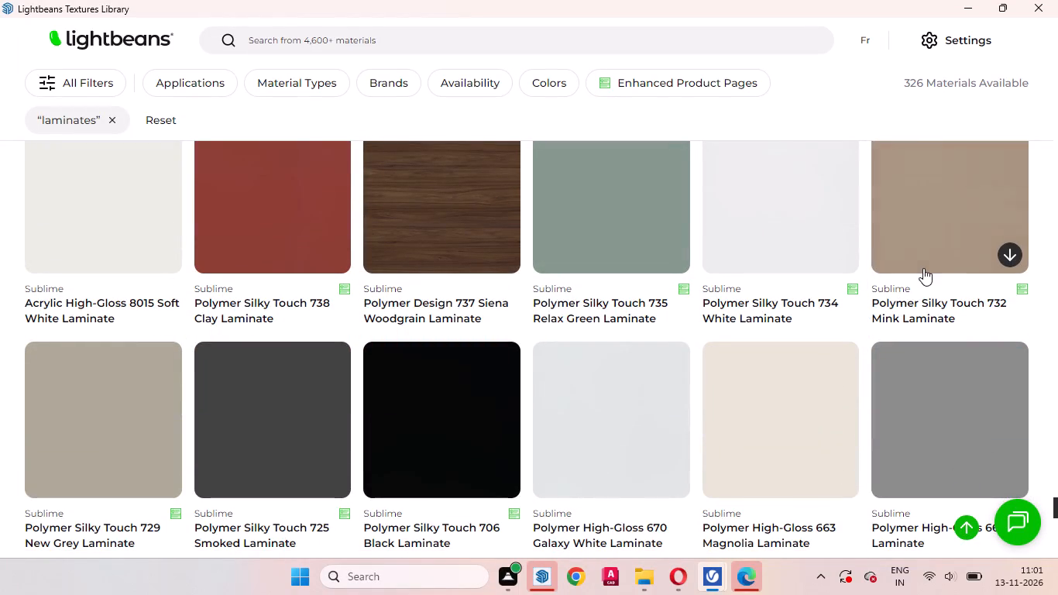
scroll(838, 319, up, 1)
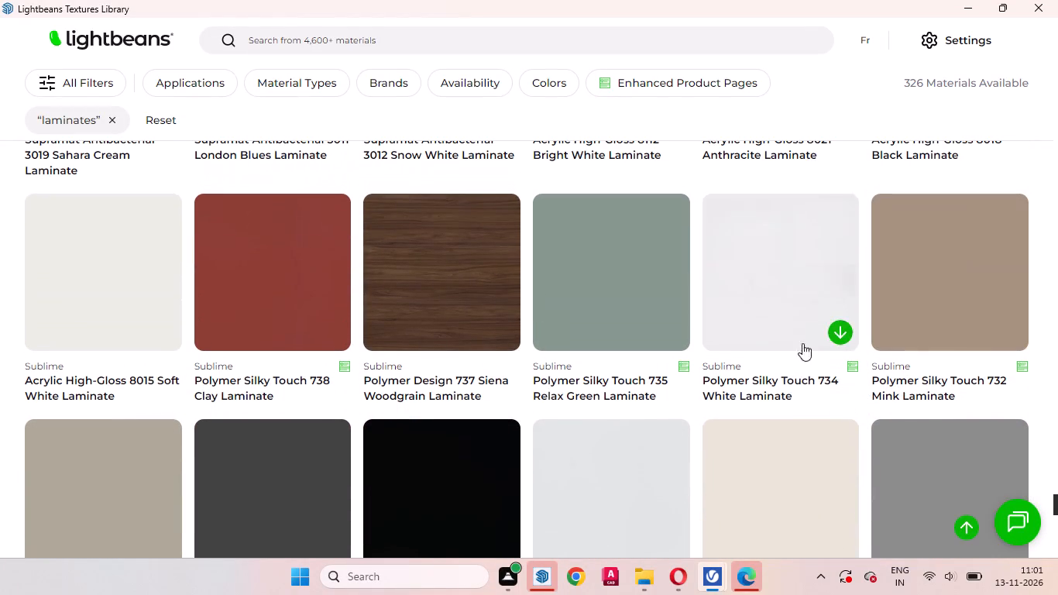
click(840, 331)
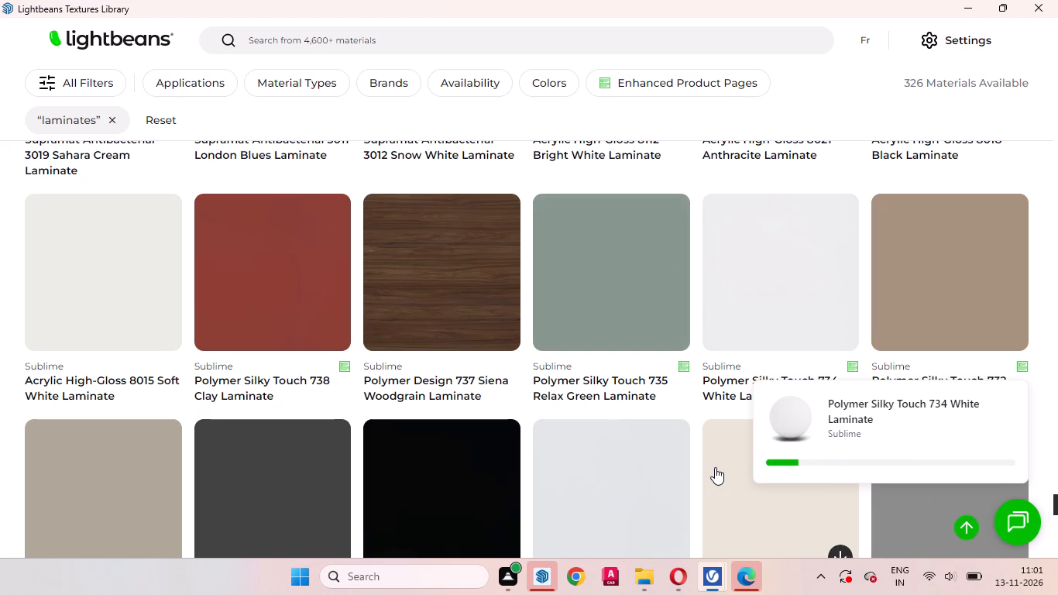
scroll(706, 374, down, 2)
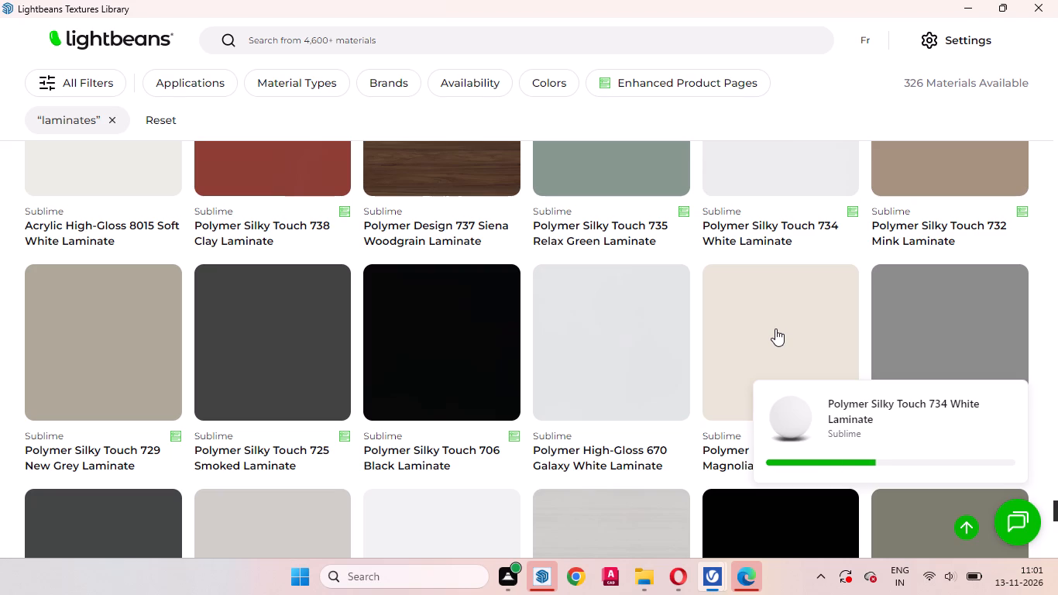
scroll(768, 280, up, 1)
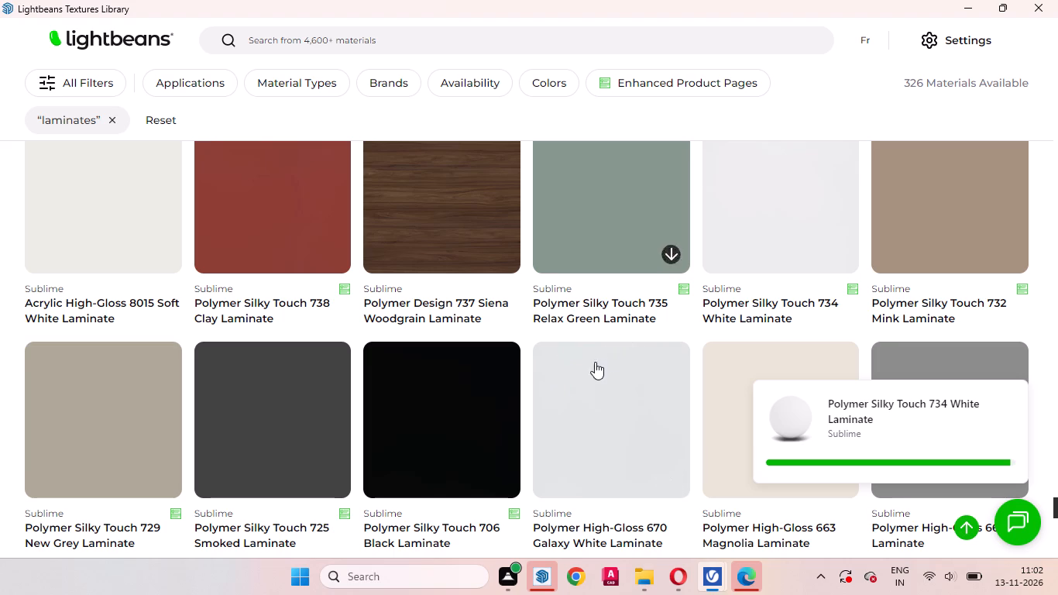
scroll(688, 294, up, 1)
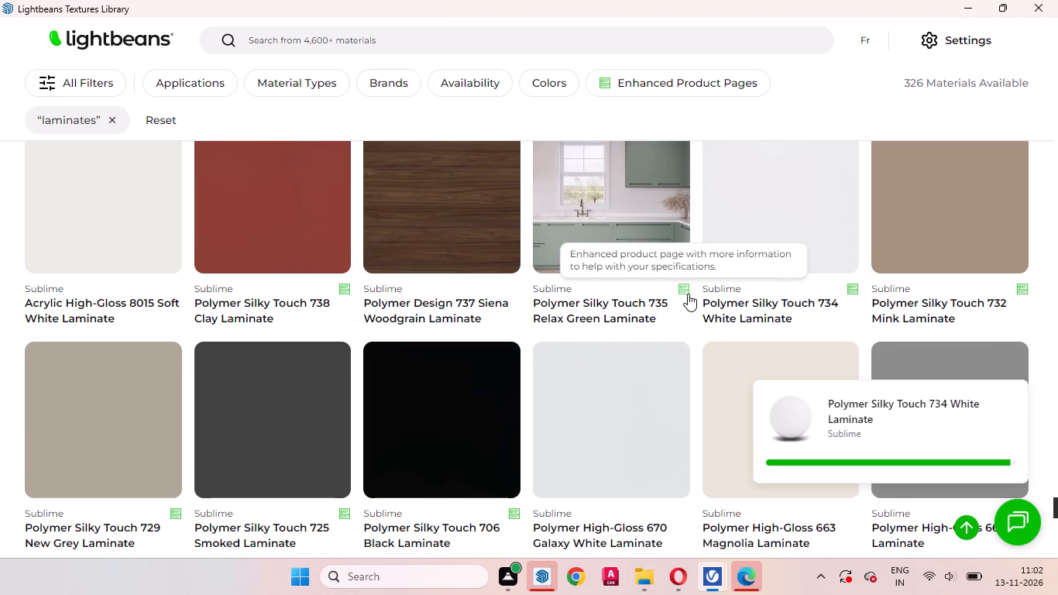
scroll(688, 294, up, 1)
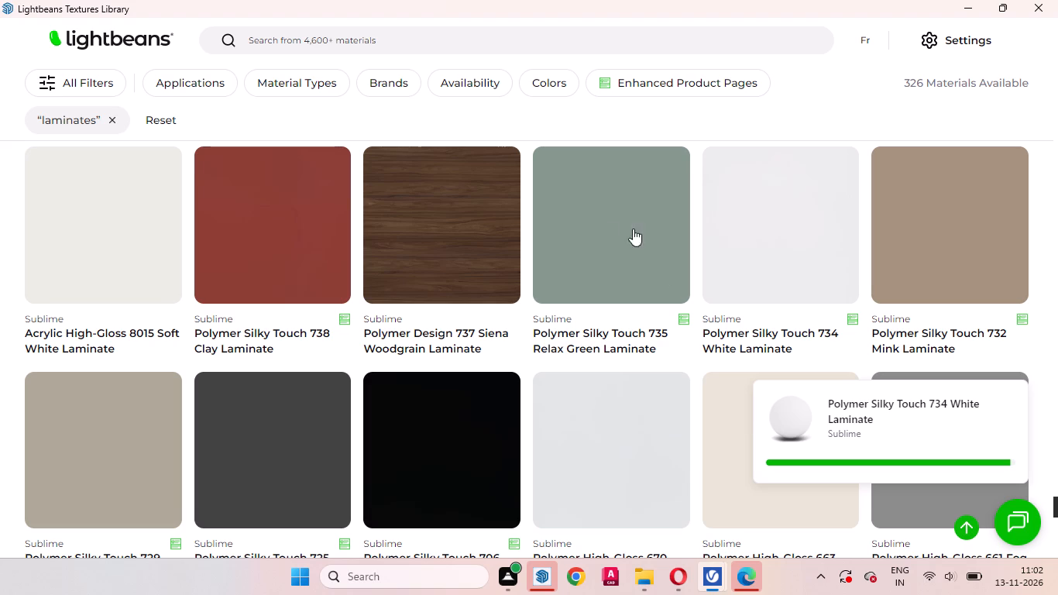
click(974, 5)
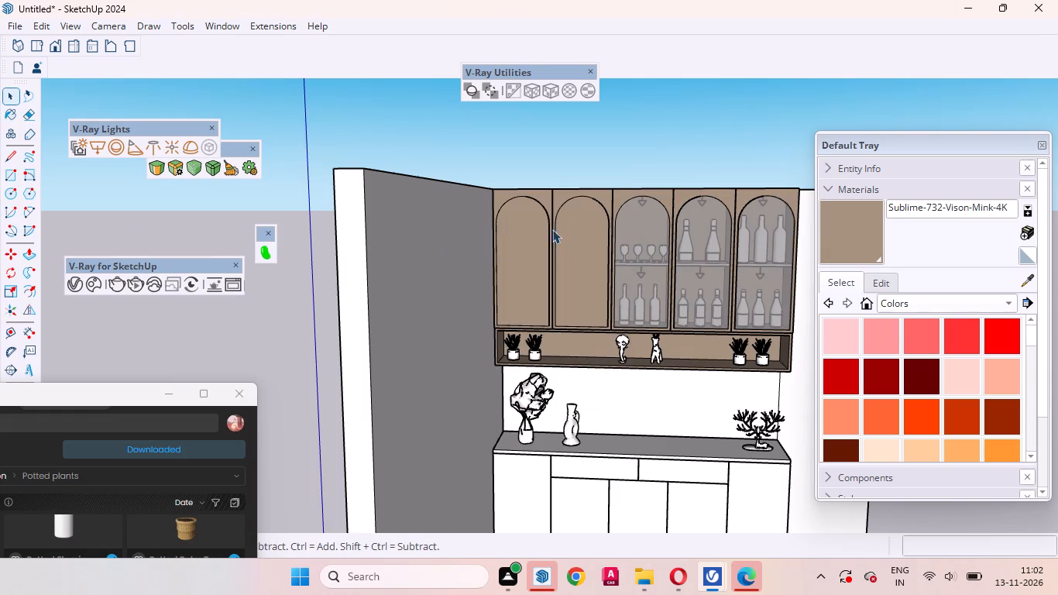
Move the glass pane of the first glass door 1/4" forward to the midpoint of its frame depth.
scroll(617, 239, up, 13)
middle_drag(629, 330, 369, 394)
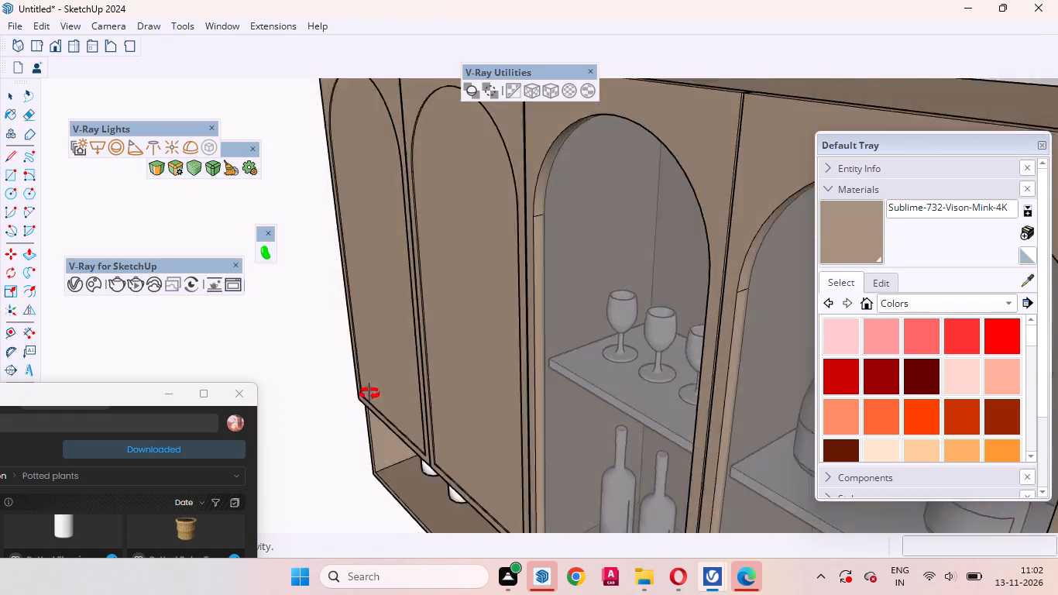
middle_drag(369, 394, 621, 394)
scroll(438, 325, down, 7)
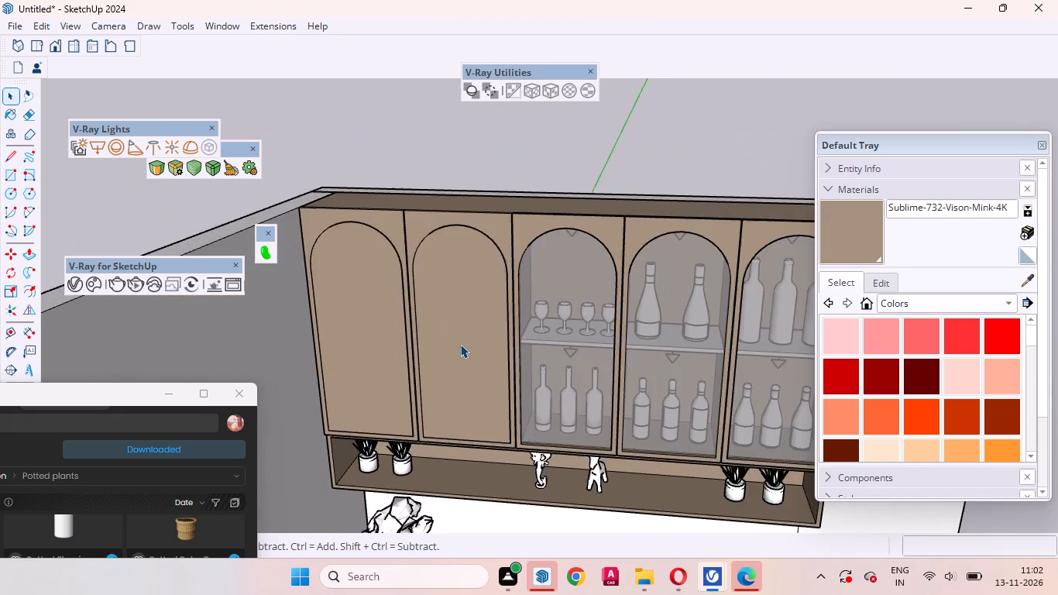
scroll(460, 344, down, 4)
click(627, 200)
scroll(537, 345, up, 4)
click(538, 341)
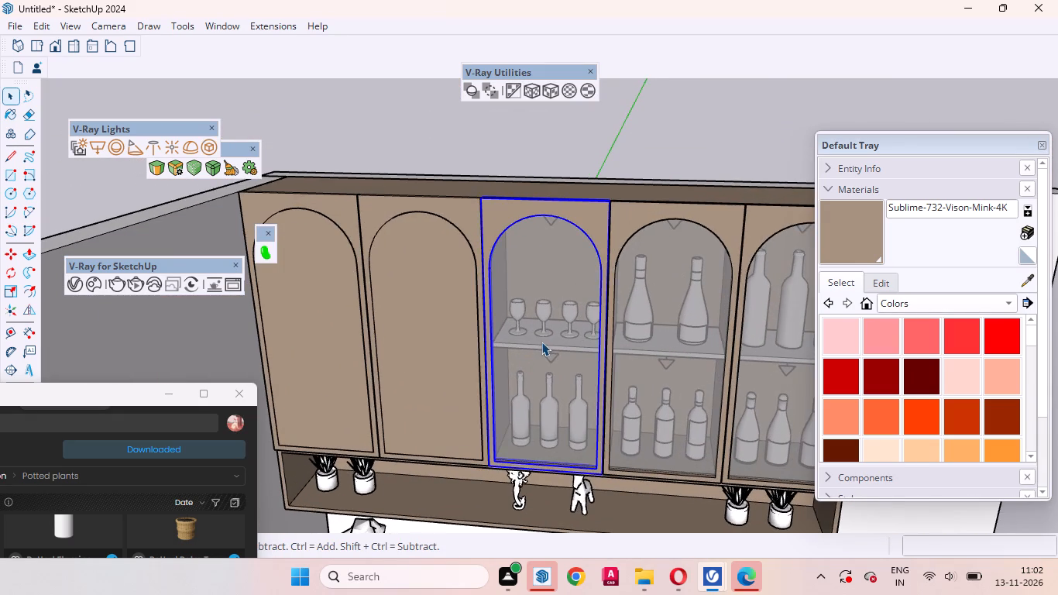
double_click(541, 342)
click(544, 340)
scroll(507, 351, down, 3)
scroll(519, 463, up, 1)
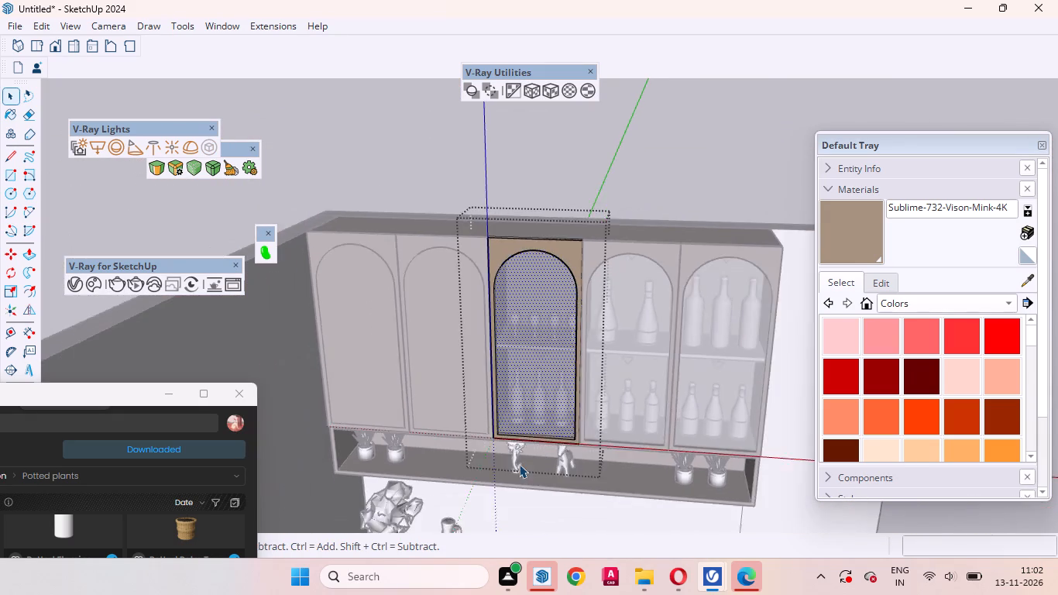
scroll(519, 464, up, 20)
scroll(519, 464, up, 6)
middle_drag(475, 417, 359, 473)
scroll(517, 342, down, 4)
scroll(303, 400, up, 3)
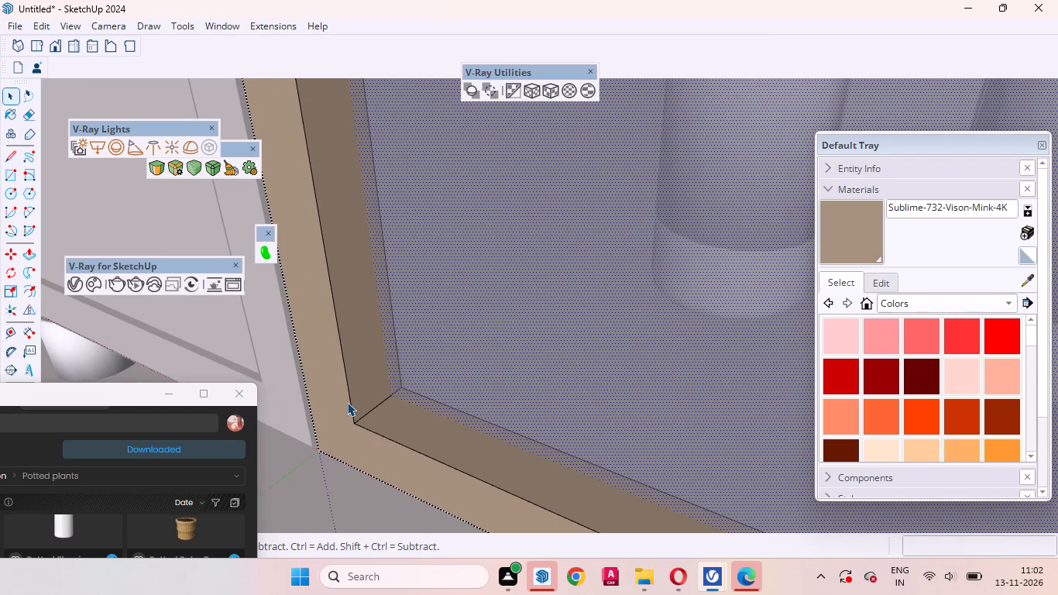
key(m)
scroll(375, 404, up, 7)
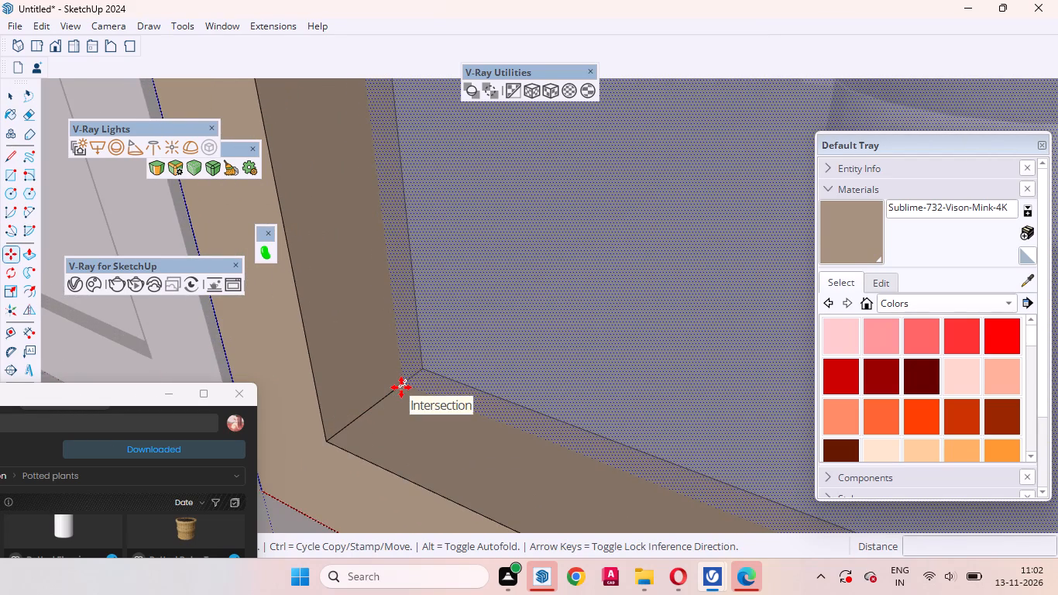
click(401, 387)
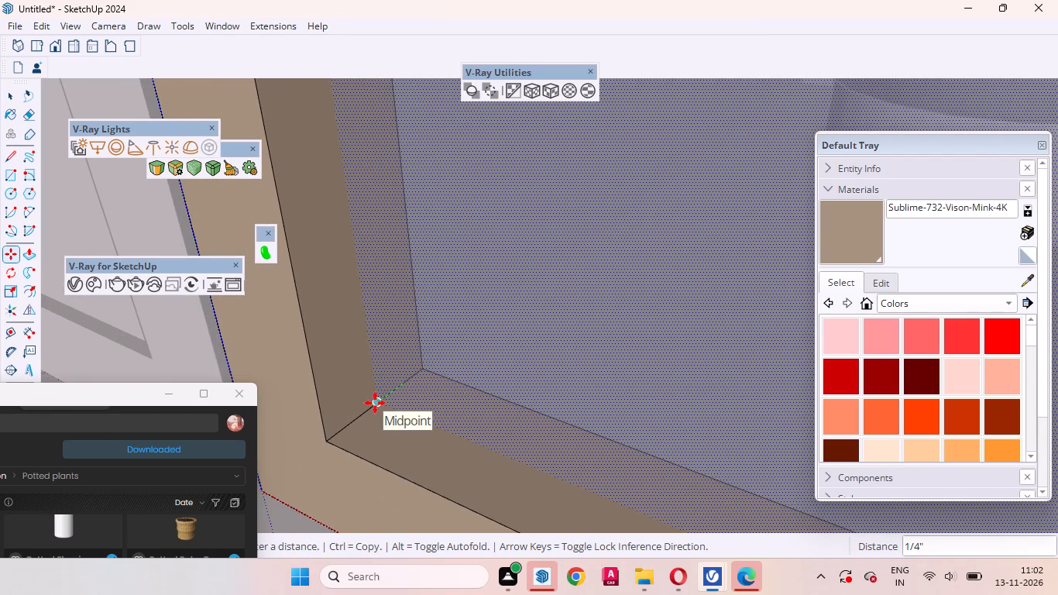
click(375, 403)
scroll(418, 395, down, 20)
scroll(418, 395, down, 1)
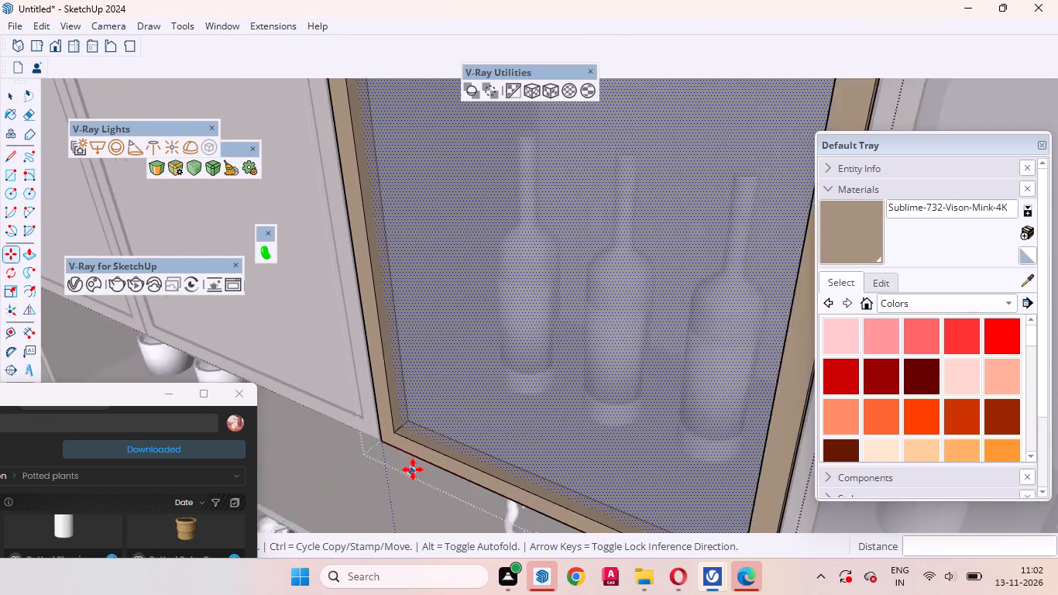
scroll(413, 469, down, 15)
key(space)
click(606, 245)
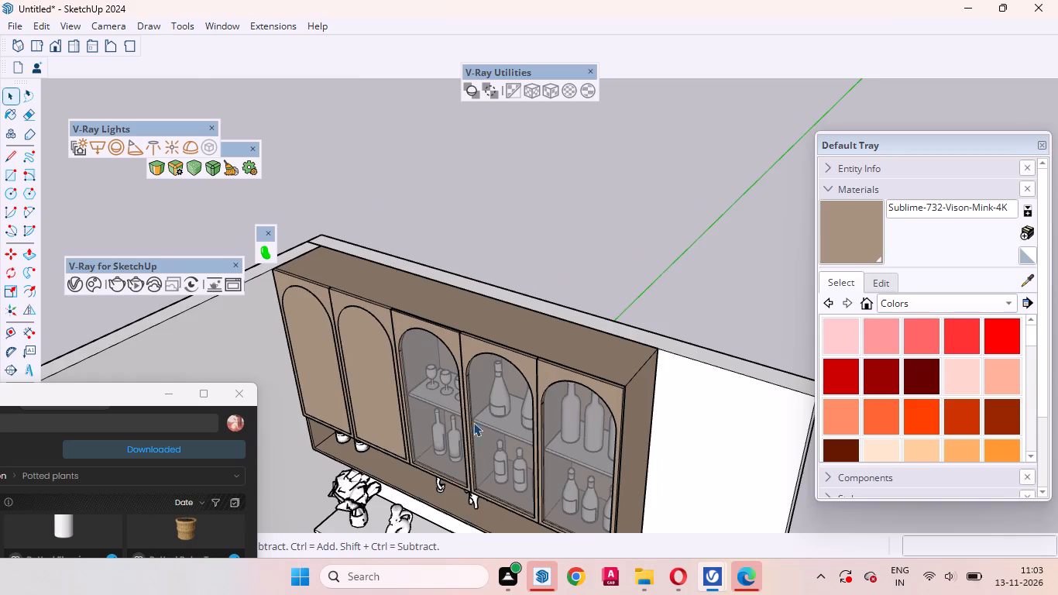
Move the glass pane of the middle glass door about 3/16" forward within its arched frame.
scroll(476, 464, up, 15)
scroll(369, 349, down, 9)
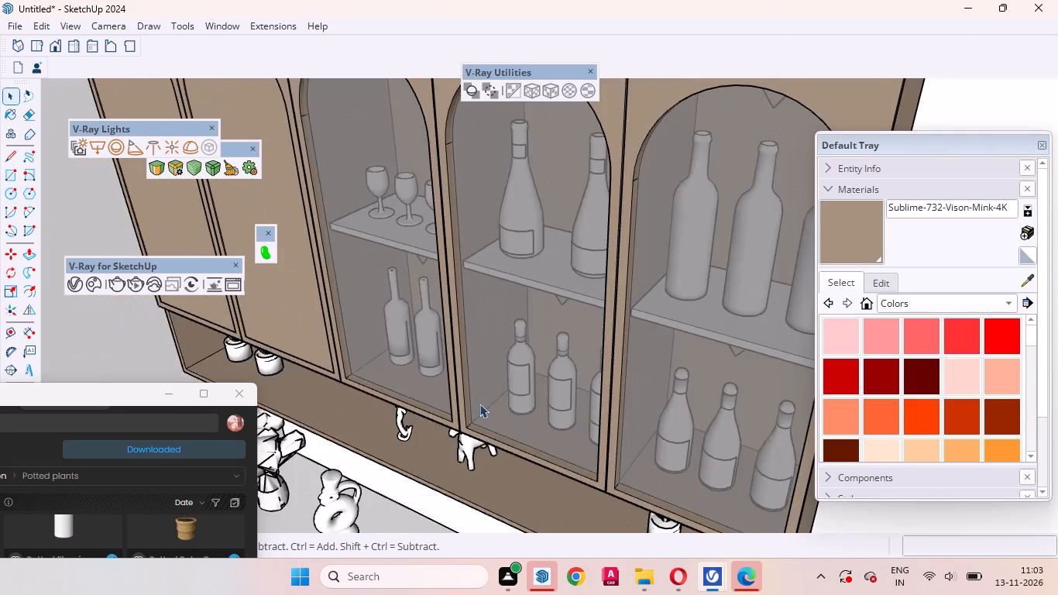
middle_drag(479, 404, 486, 346)
click(509, 384)
double_click(514, 386)
click(532, 396)
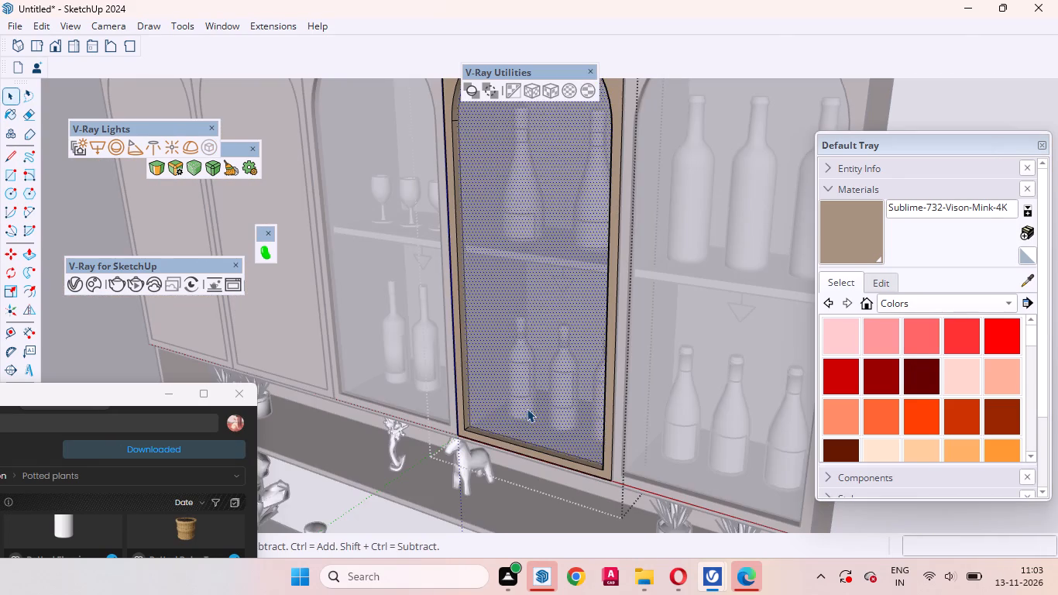
scroll(493, 442, up, 19)
middle_drag(491, 446, 448, 502)
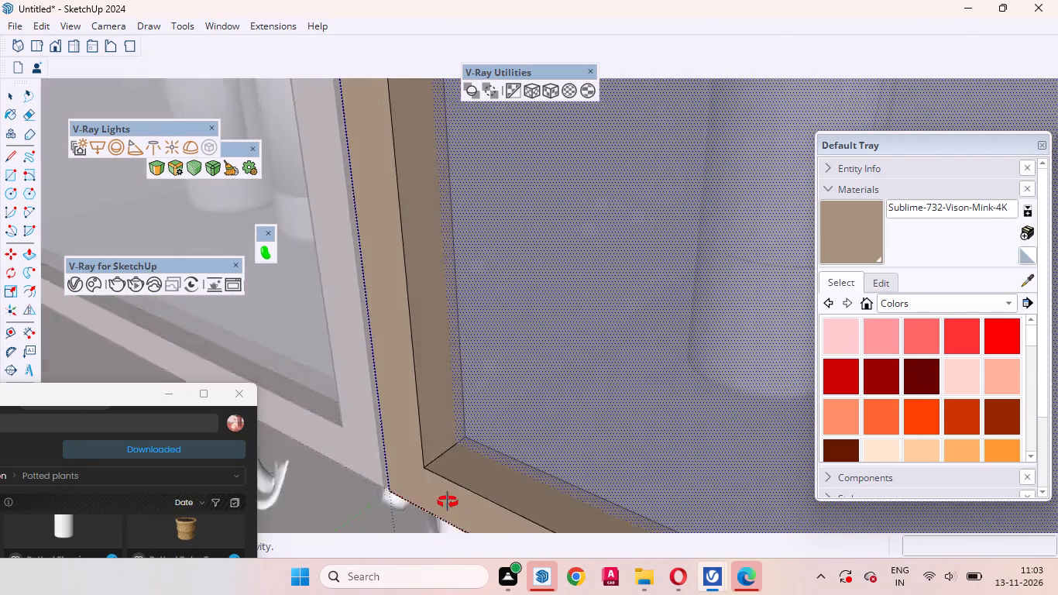
middle_drag(448, 502, 447, 504)
key(m)
scroll(422, 475, up, 11)
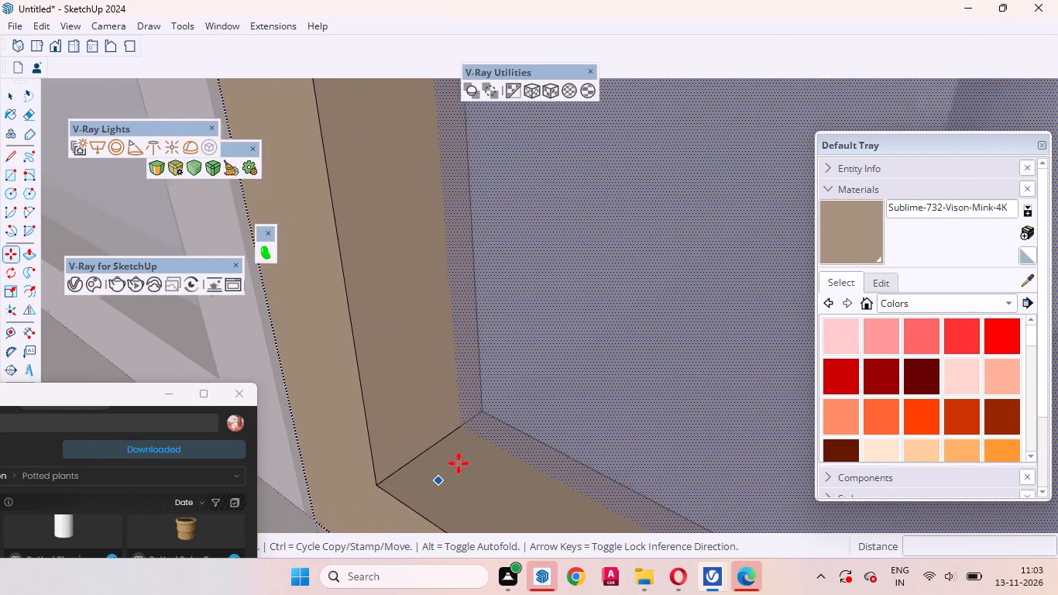
click(463, 418)
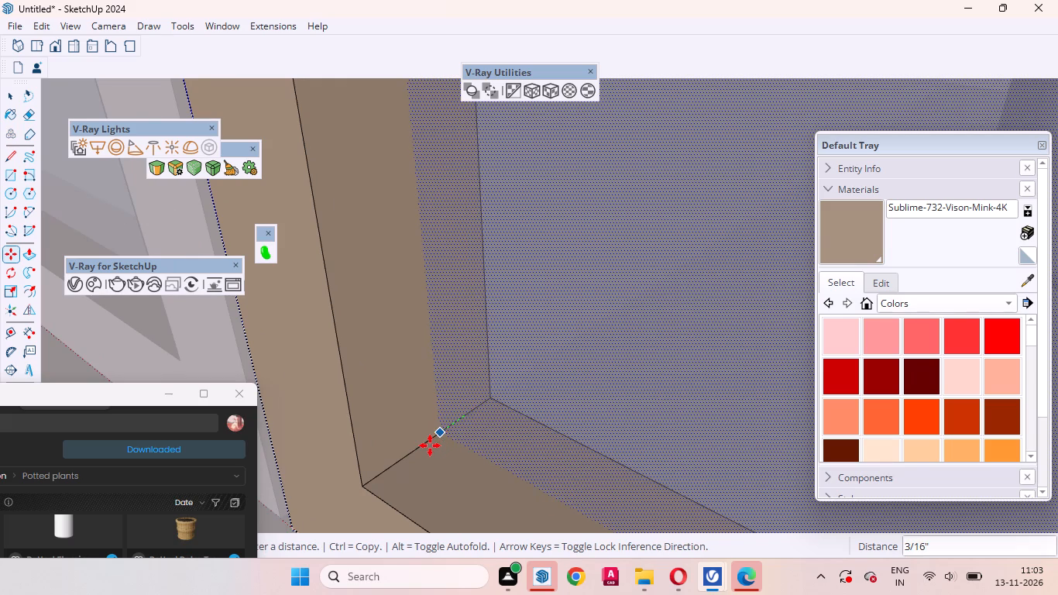
key(space)
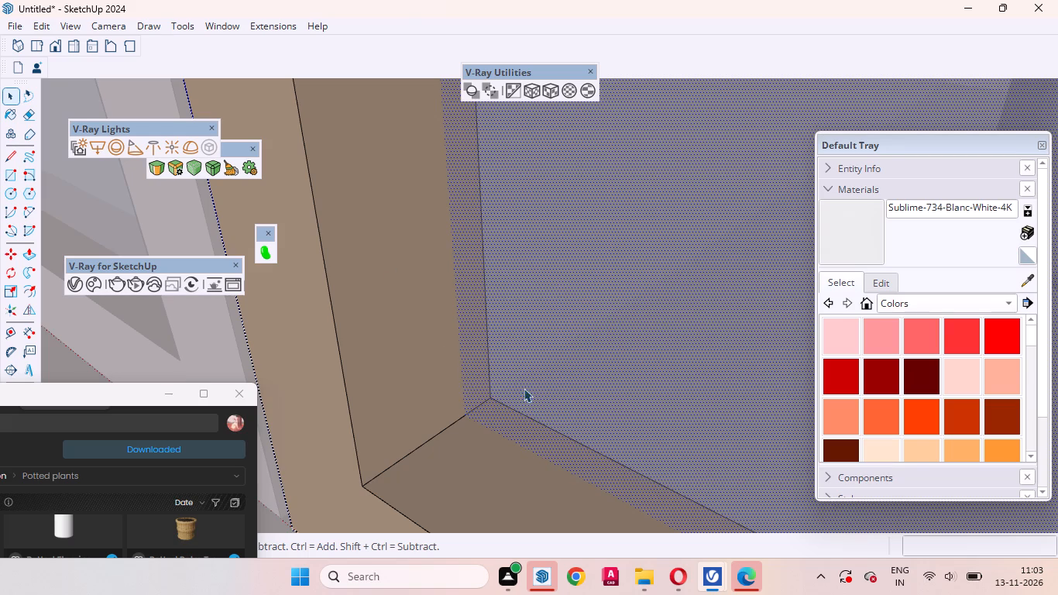
key(m)
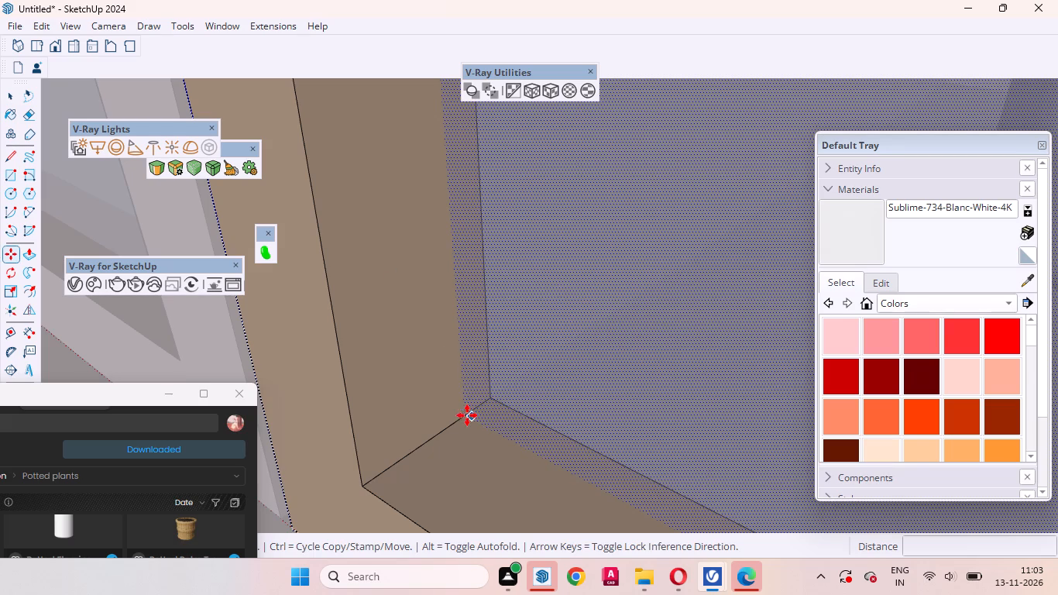
click(463, 414)
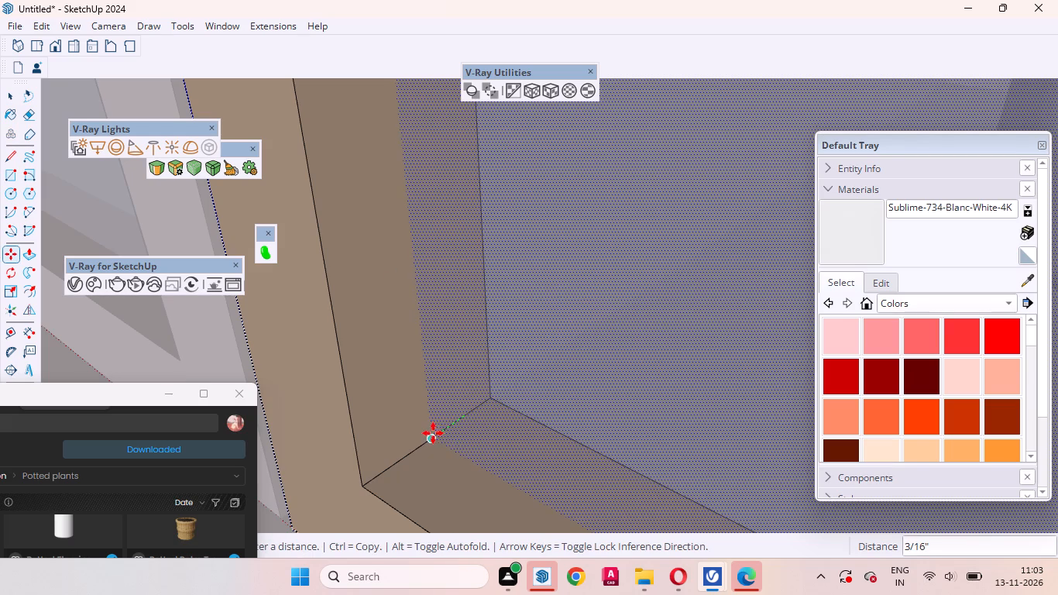
click(429, 438)
key(space)
scroll(543, 343, down, 3)
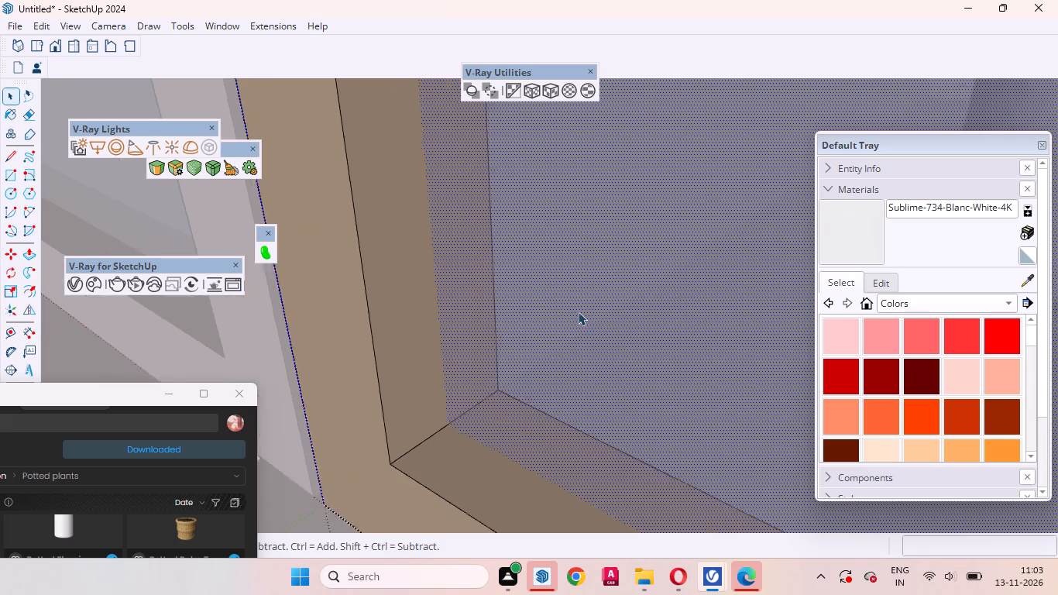
Move the glass pane of the last glass door, at the cabinet's outer end, about 1/4" forward within its arched frame.
scroll(578, 311, down, 20)
scroll(578, 311, down, 14)
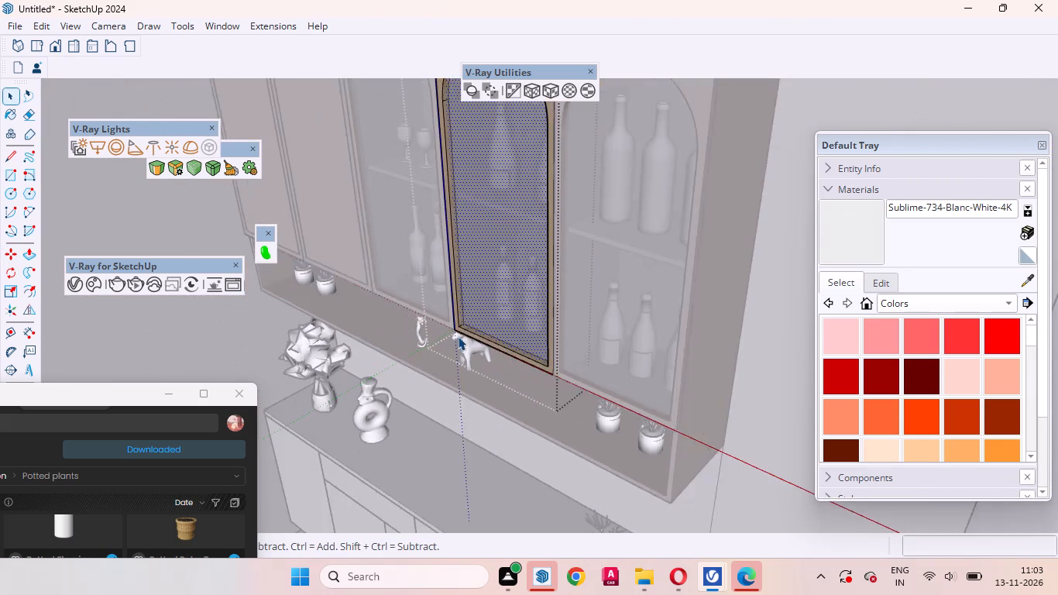
click(636, 291)
double_click(631, 291)
click(621, 304)
scroll(612, 342, up, 3)
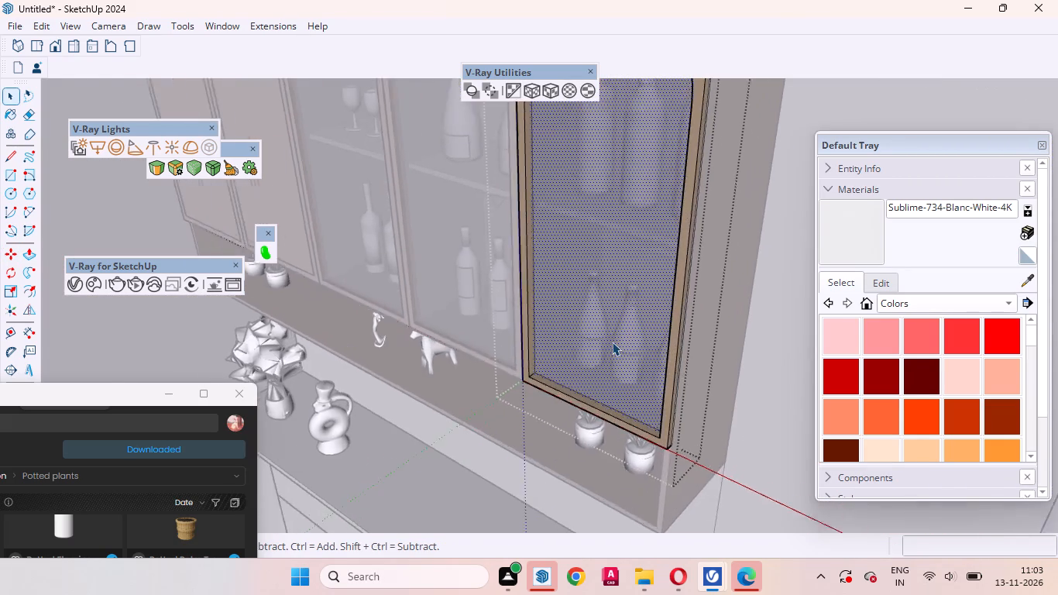
scroll(612, 342, up, 20)
scroll(612, 342, up, 8)
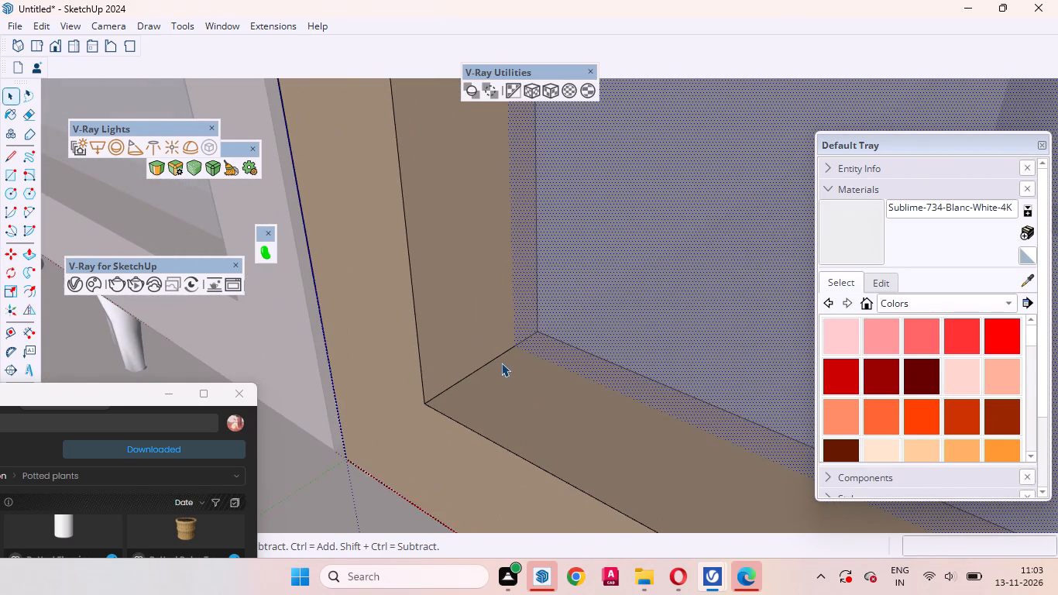
key(m)
scroll(491, 373, up, 4)
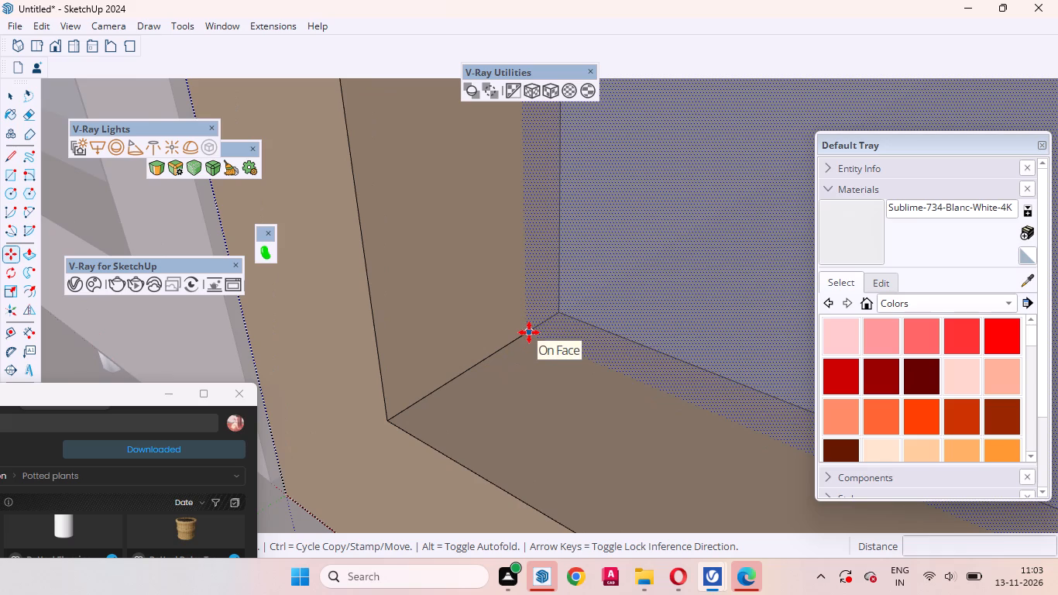
click(529, 332)
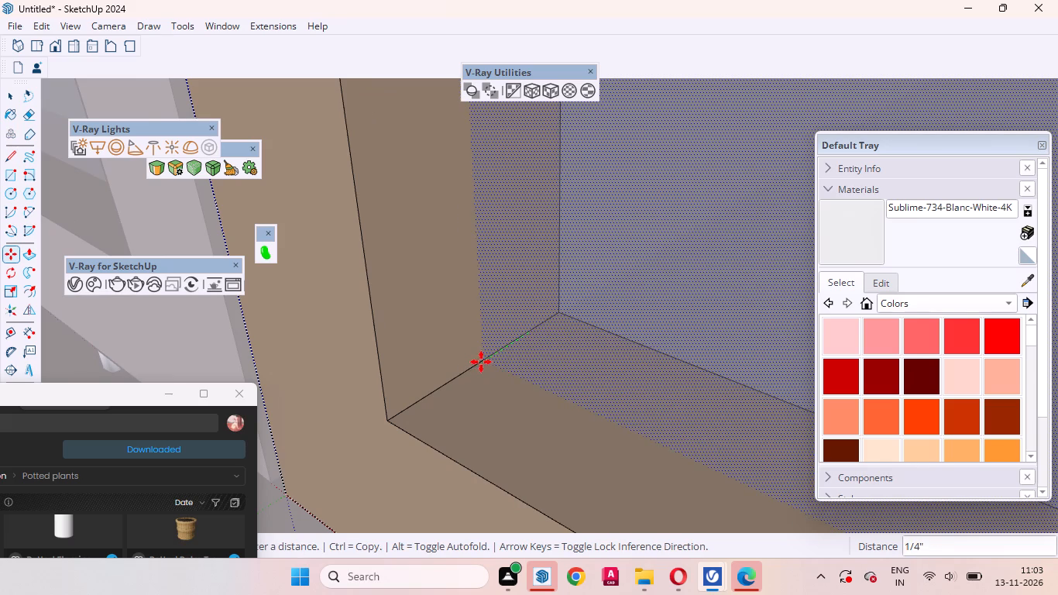
click(483, 361)
key(space)
scroll(545, 283, down, 13)
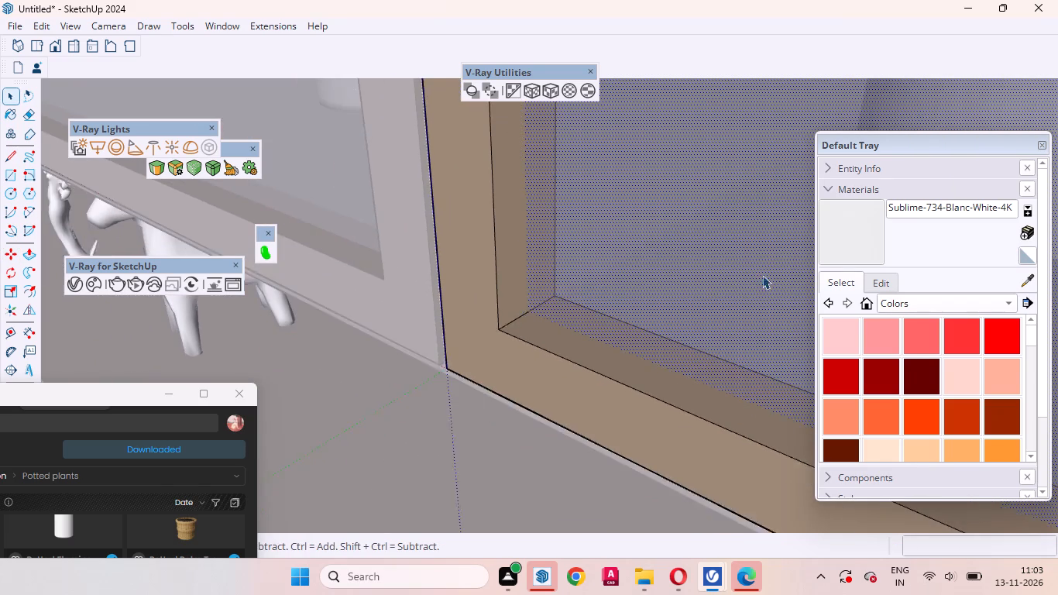
scroll(648, 316, down, 20)
scroll(648, 316, down, 6)
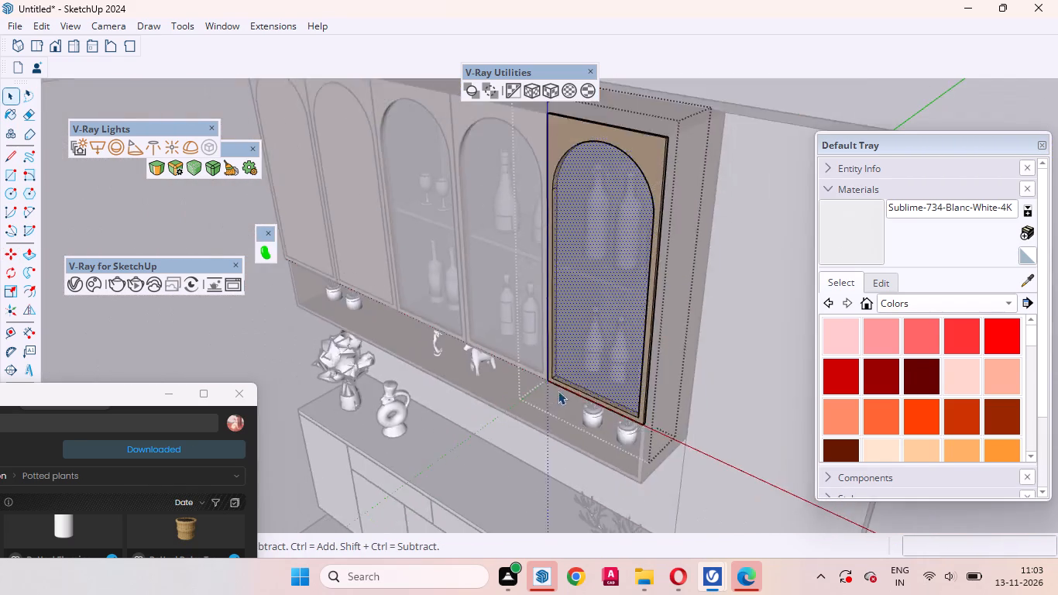
scroll(558, 390, down, 6)
click(676, 224)
Paint the lower base cabinet's fronts and body with the Sublime-734-Blanc-White-4K laminate.
middle_drag(669, 380, 706, 352)
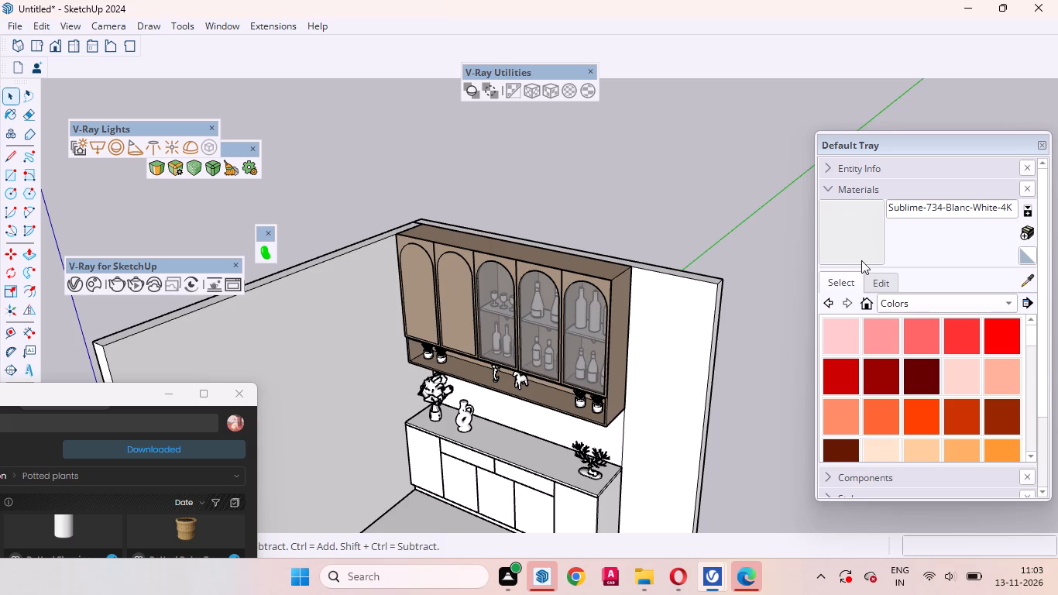
click(858, 236)
scroll(637, 459, up, 7)
click(474, 462)
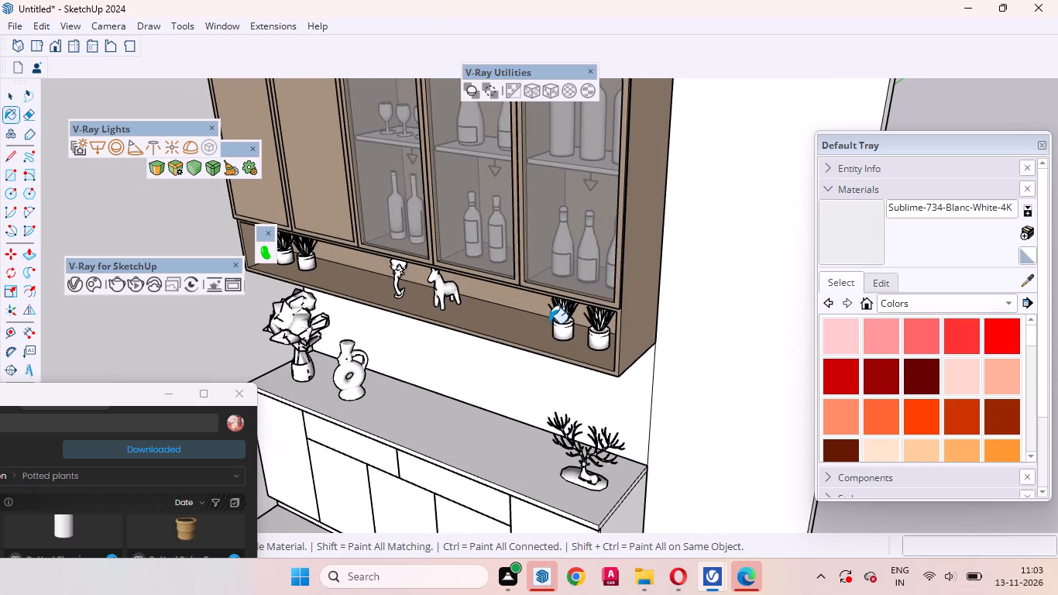
scroll(554, 295, down, 7)
scroll(580, 485, up, 4)
middle_drag(540, 477, 632, 419)
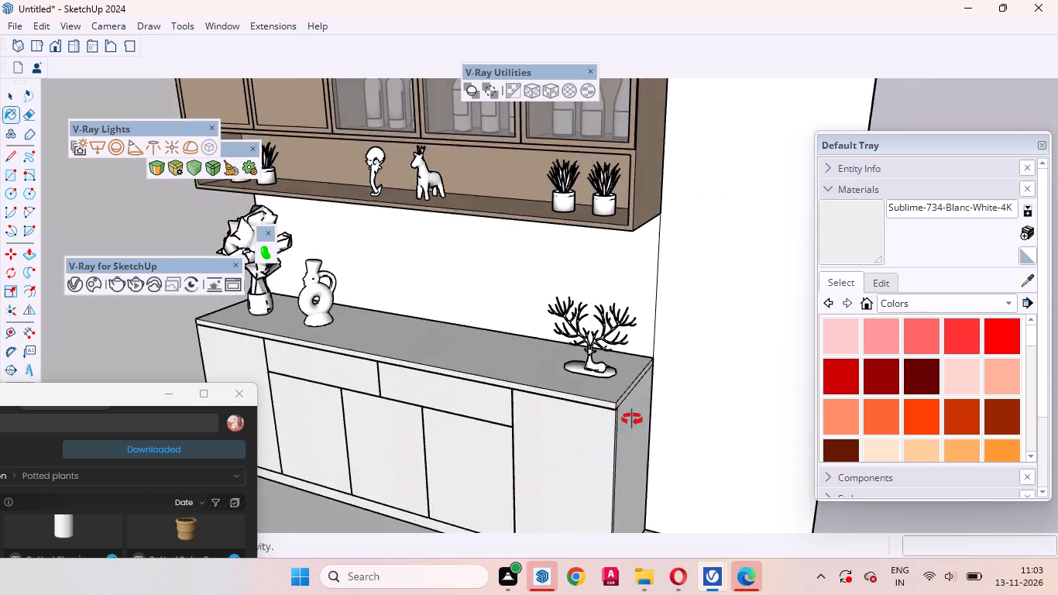
middle_drag(632, 419, 732, 372)
scroll(574, 419, up, 1)
scroll(570, 425, down, 11)
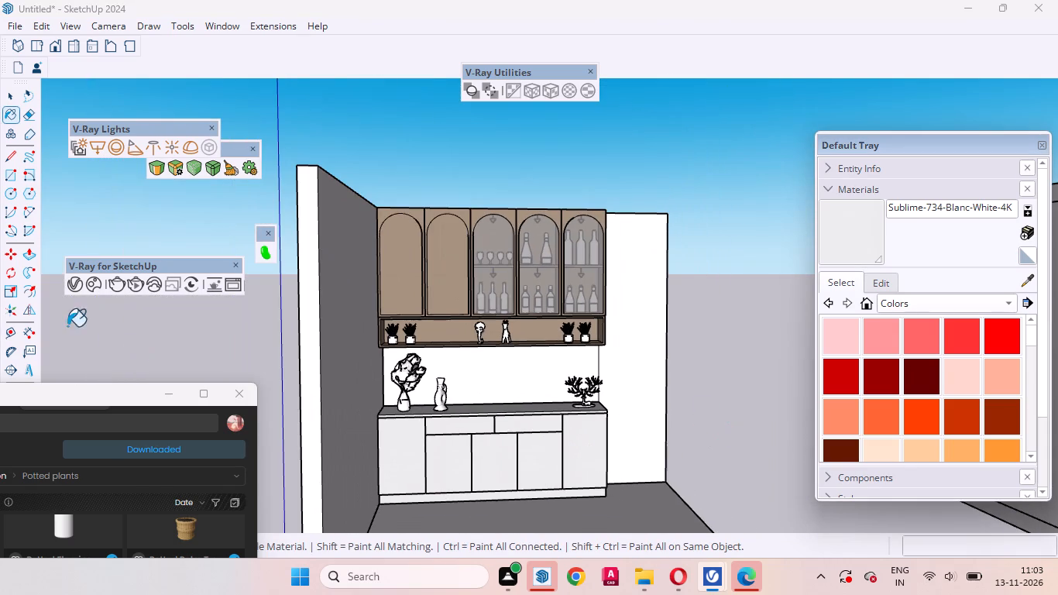
click(12, 101)
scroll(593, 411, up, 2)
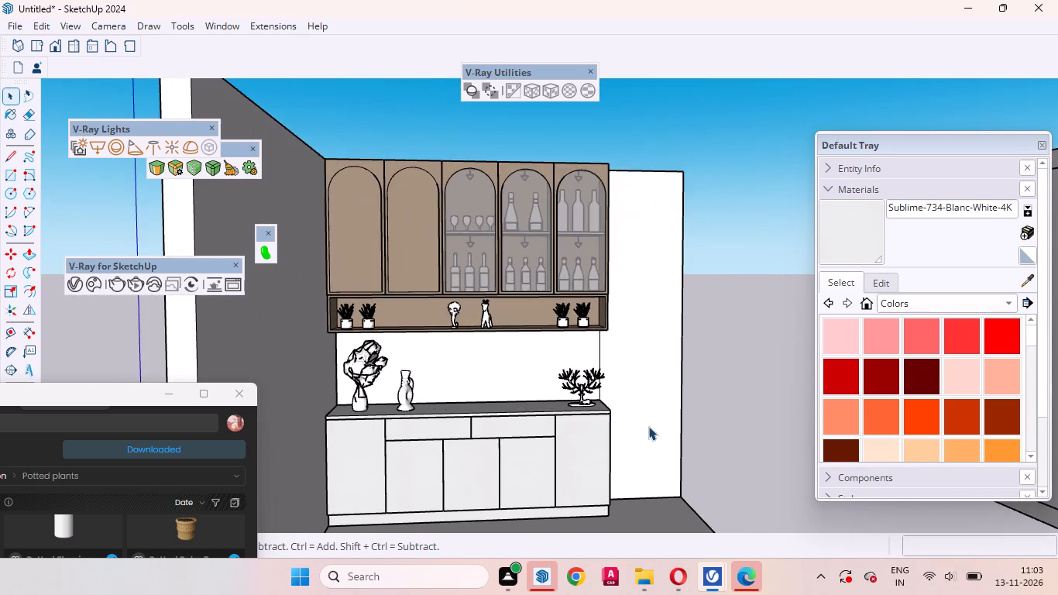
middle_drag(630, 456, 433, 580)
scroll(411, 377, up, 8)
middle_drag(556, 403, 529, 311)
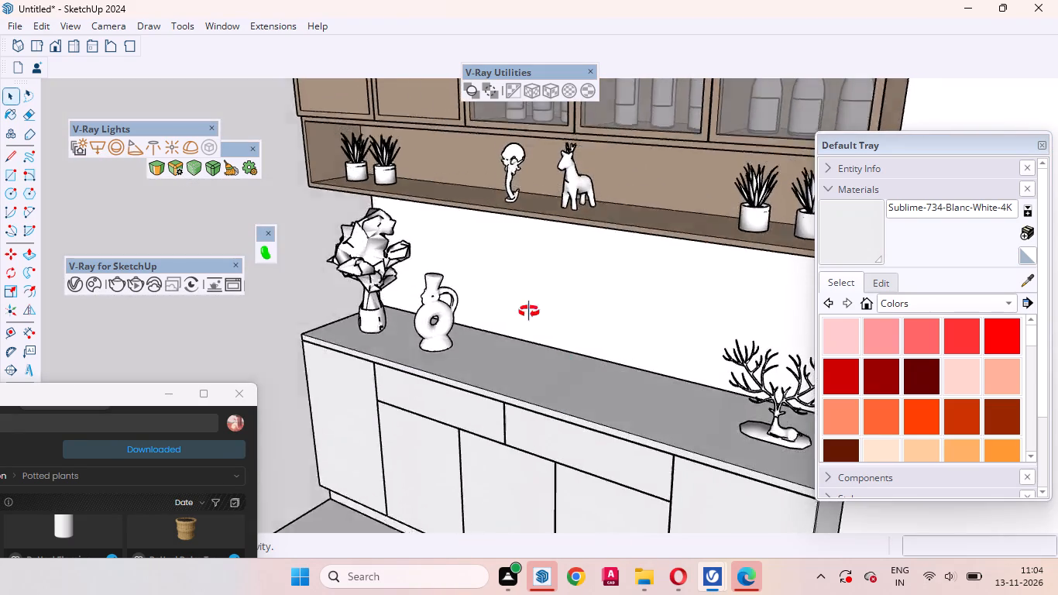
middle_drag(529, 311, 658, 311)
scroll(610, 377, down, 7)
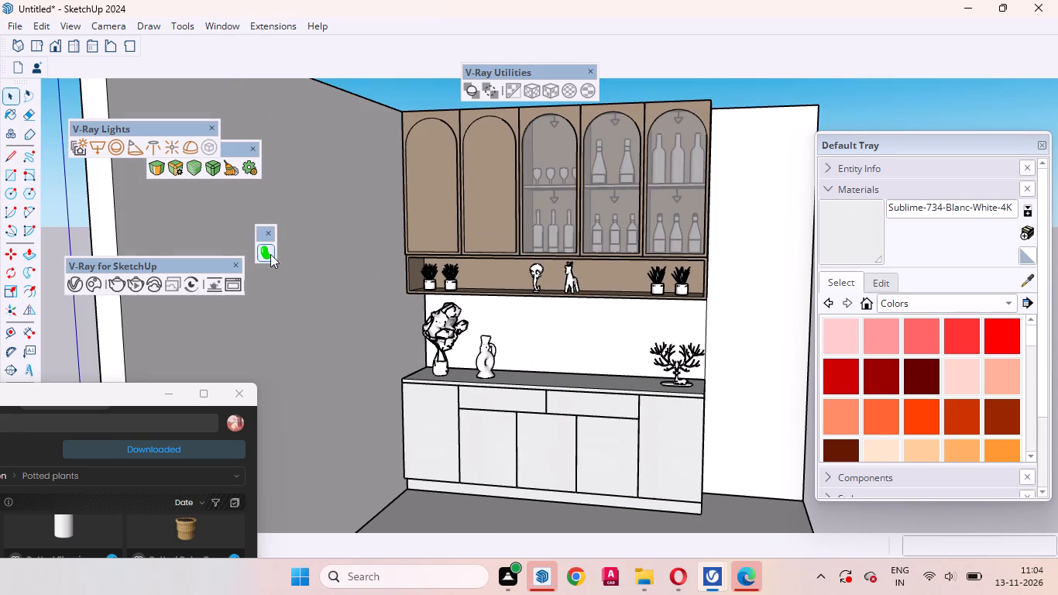
Download the Polymer Silky Touch 735 Relax Green Laminate from the Lightbeans laminates.
click(265, 254)
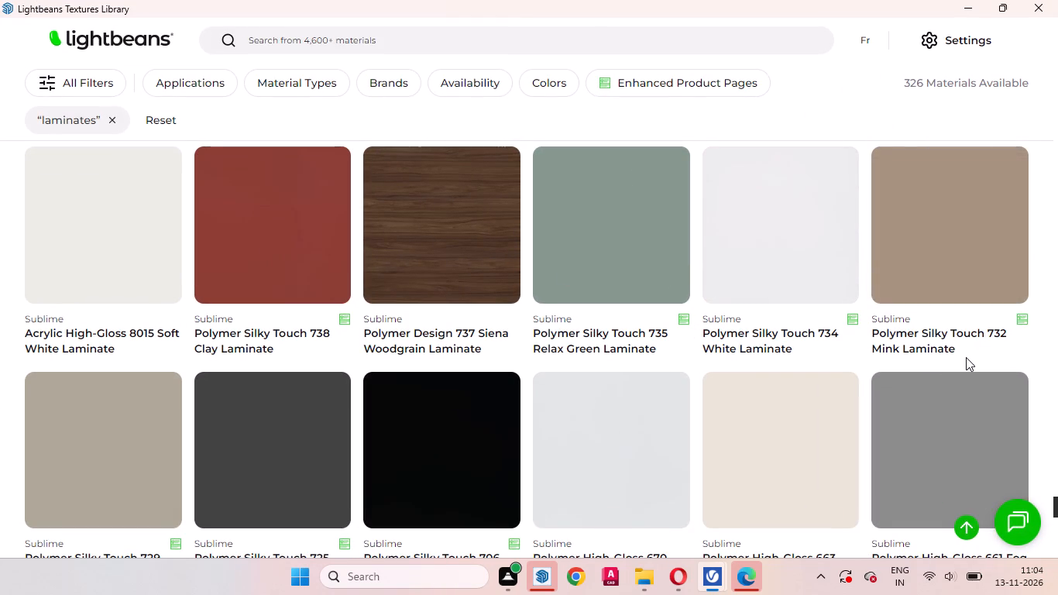
click(670, 283)
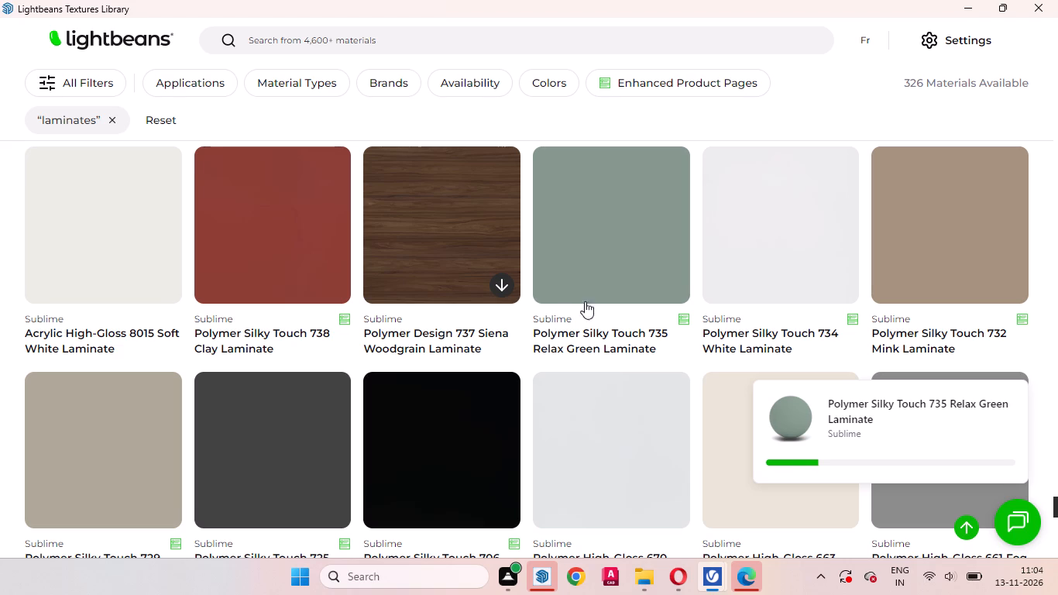
click(501, 574)
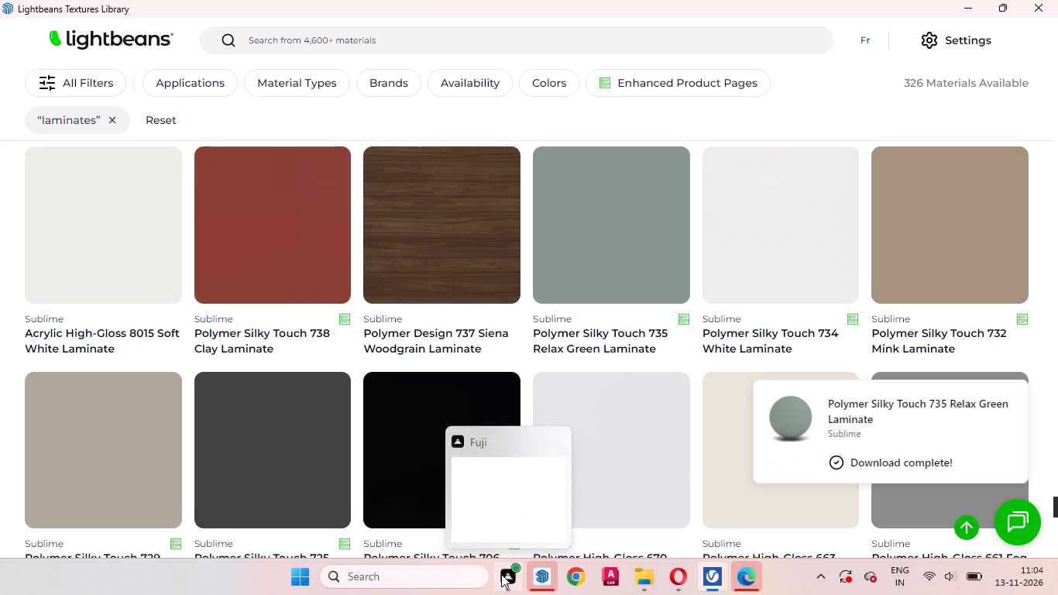
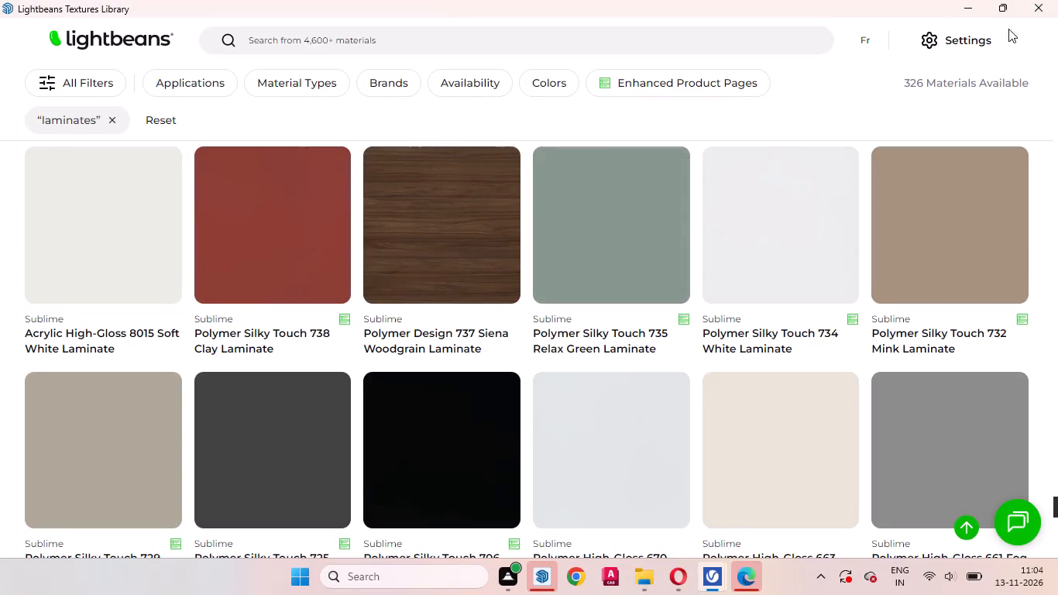
Paint the wall cabinet's body, solid arched doors and open niche with the 735 Relax Green laminate.
click(962, 4)
click(833, 233)
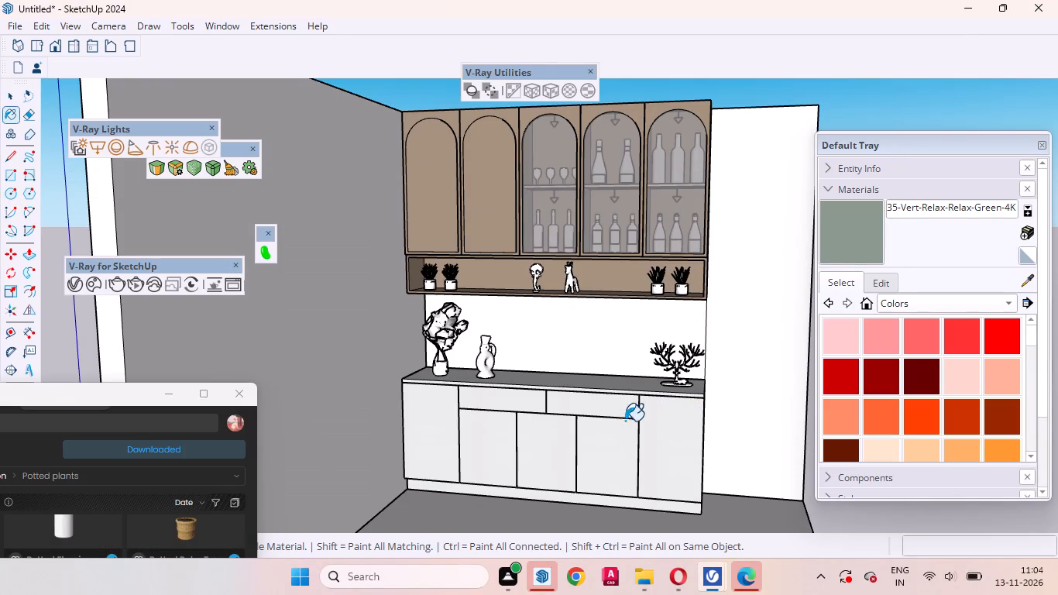
scroll(497, 198, up, 3)
click(491, 177)
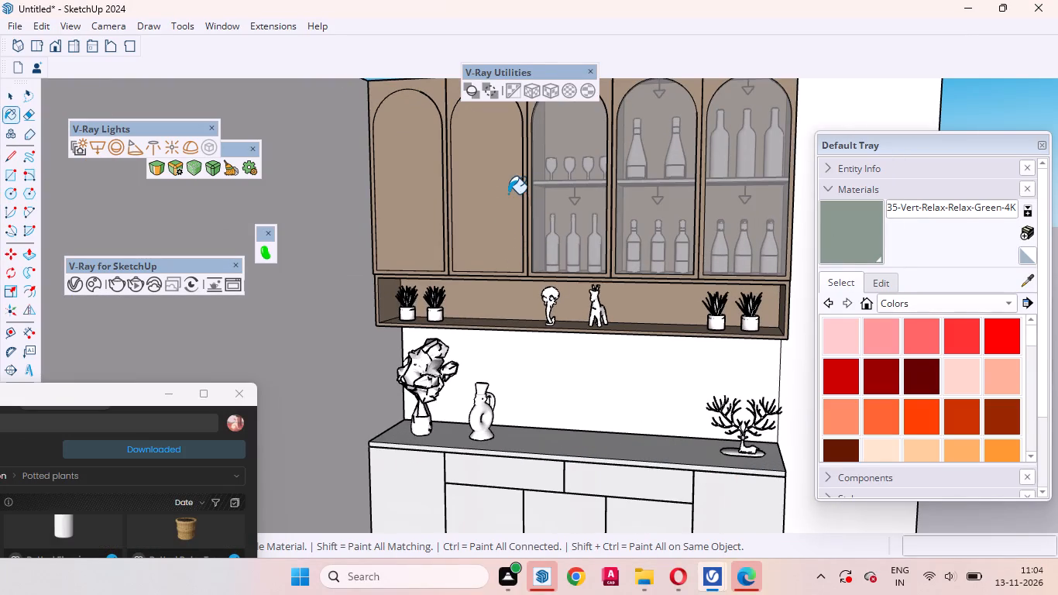
scroll(508, 194, up, 8)
scroll(507, 242, down, 2)
scroll(507, 253, up, 1)
scroll(497, 271, down, 5)
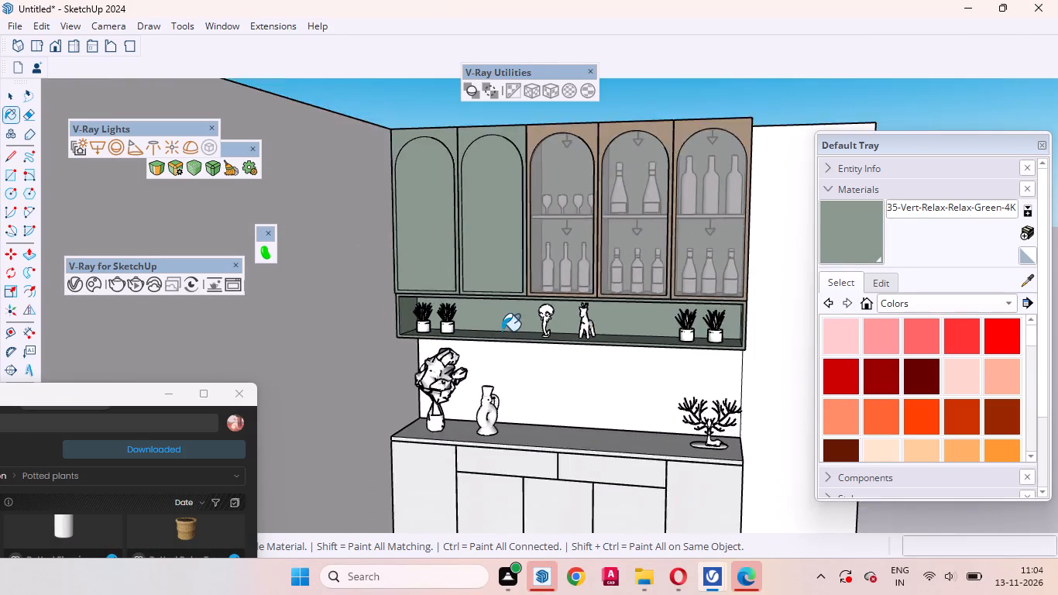
scroll(502, 331, down, 3)
scroll(532, 167, up, 15)
Paint the frames of the three arched glass doors with the same Relax Green laminate.
click(531, 217)
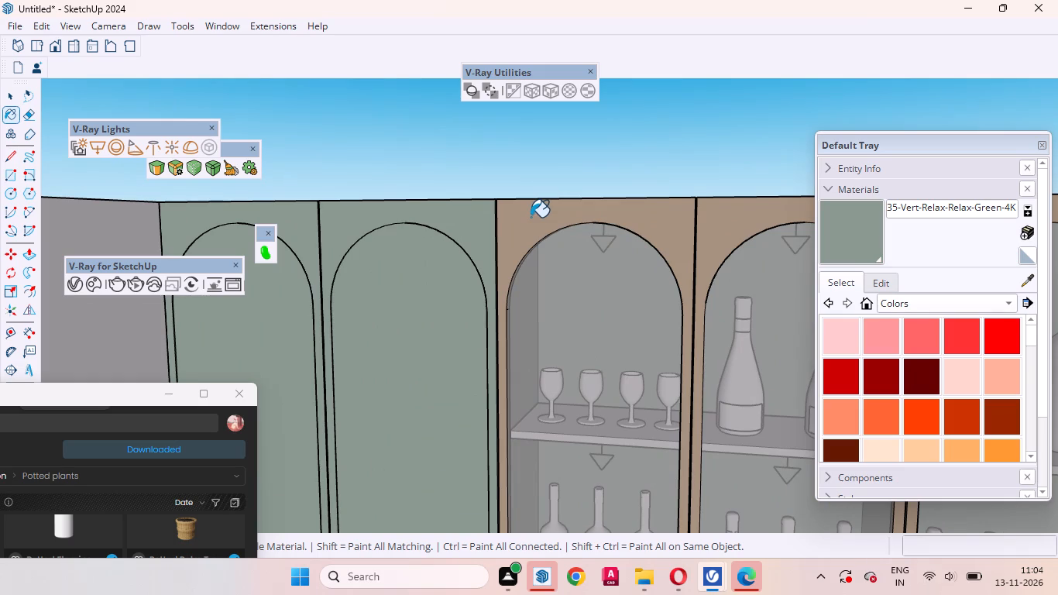
click(727, 228)
scroll(516, 205, down, 9)
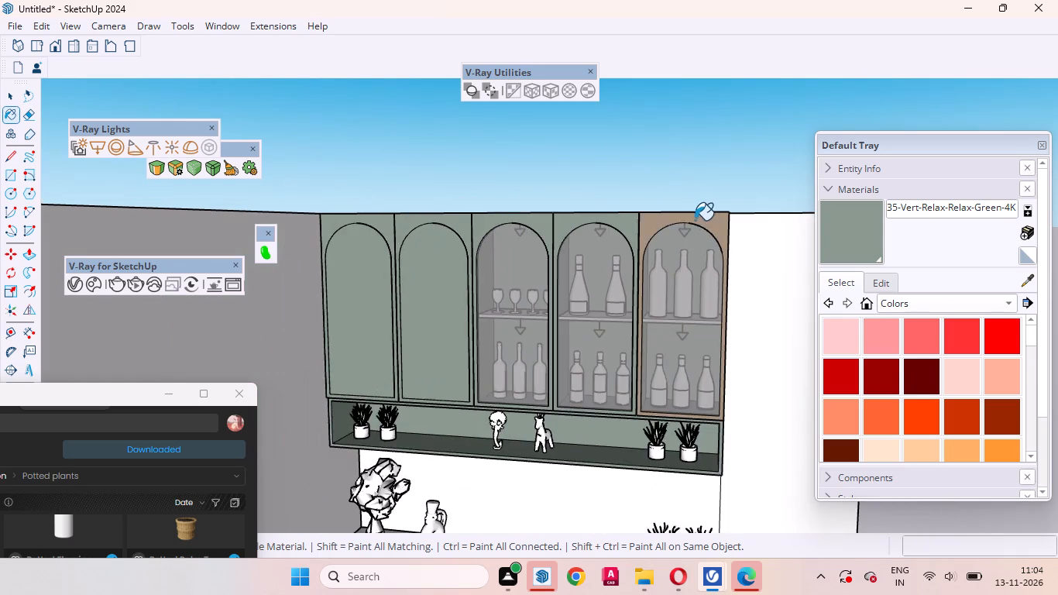
scroll(700, 220, up, 8)
click(635, 223)
middle_drag(772, 246, 552, 376)
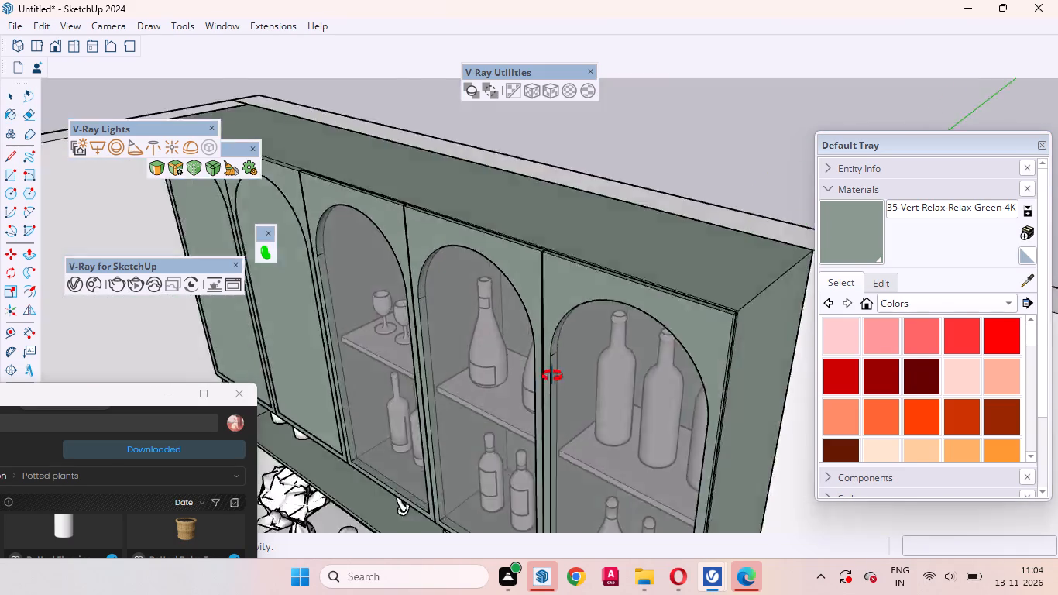
middle_drag(552, 376, 681, 230)
scroll(706, 184, down, 8)
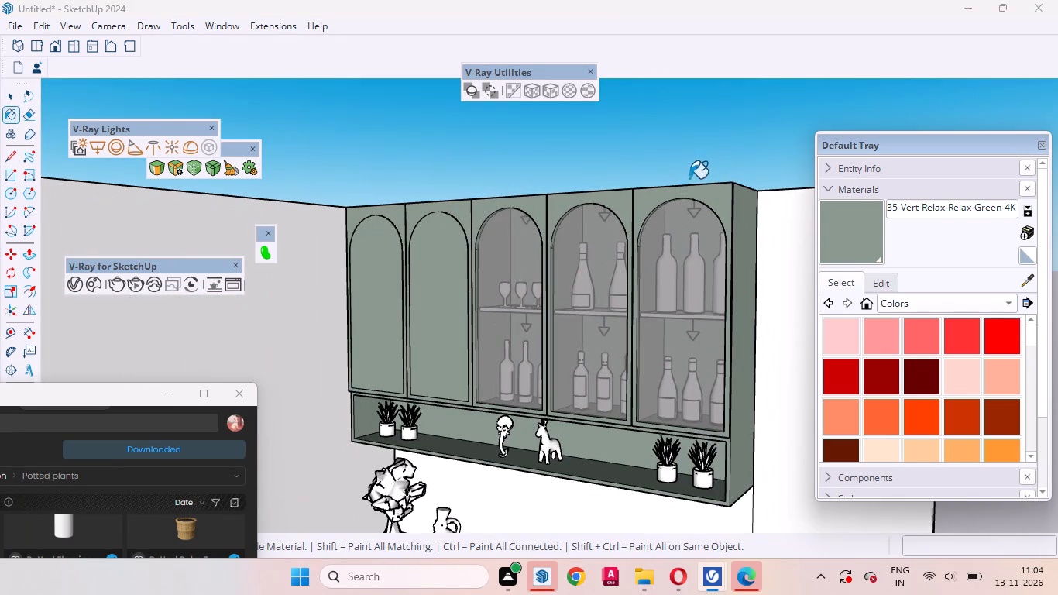
key(space)
click(697, 151)
Hide the front glass face inside the fourth arched door's group.
middle_drag(681, 284, 788, 425)
scroll(665, 373, up, 6)
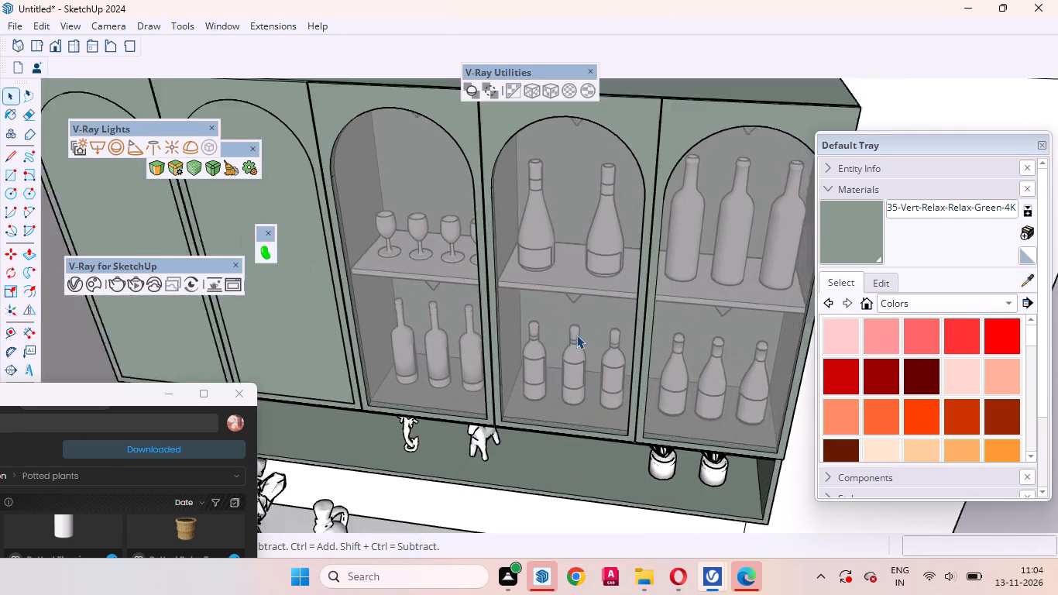
scroll(576, 335, up, 1)
scroll(529, 353, down, 3)
middle_drag(556, 384, 728, 464)
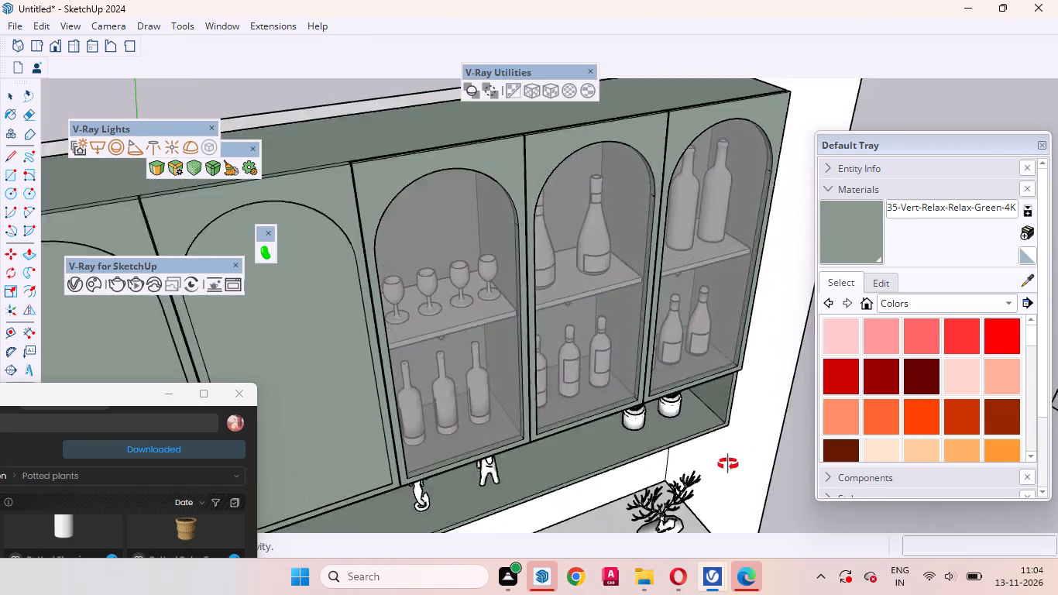
middle_drag(728, 464, 544, 343)
scroll(528, 320, down, 7)
click(534, 321)
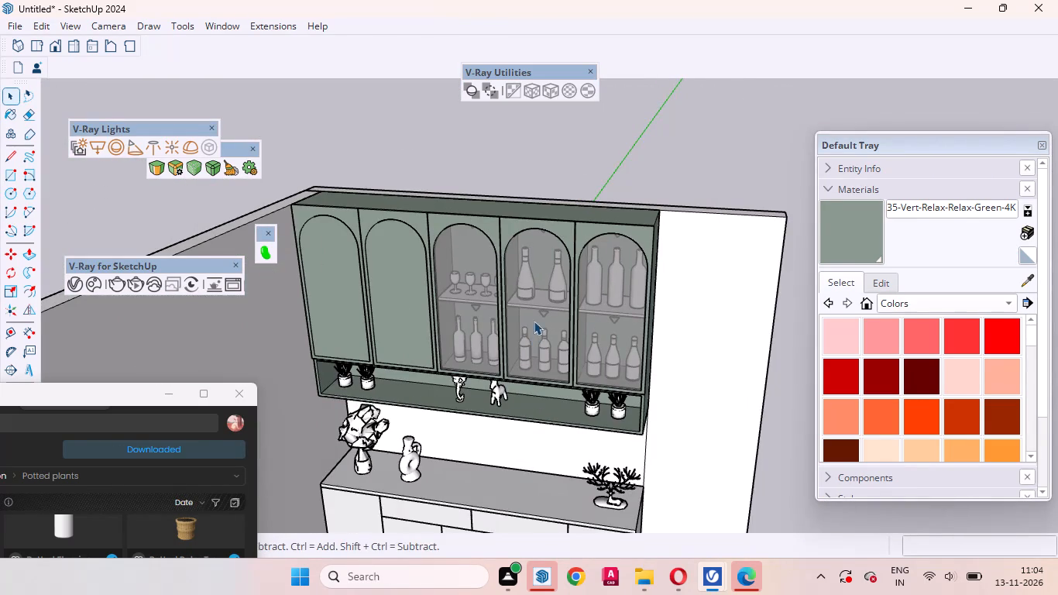
scroll(541, 328, up, 6)
triple_click(537, 299)
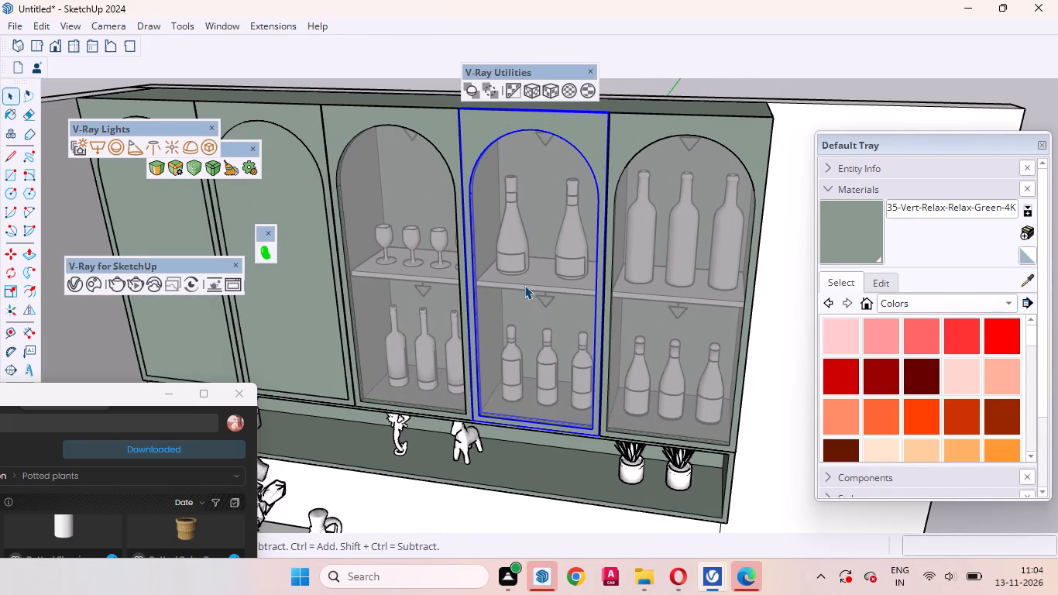
double_click(524, 285)
click(537, 258)
right_click(537, 258)
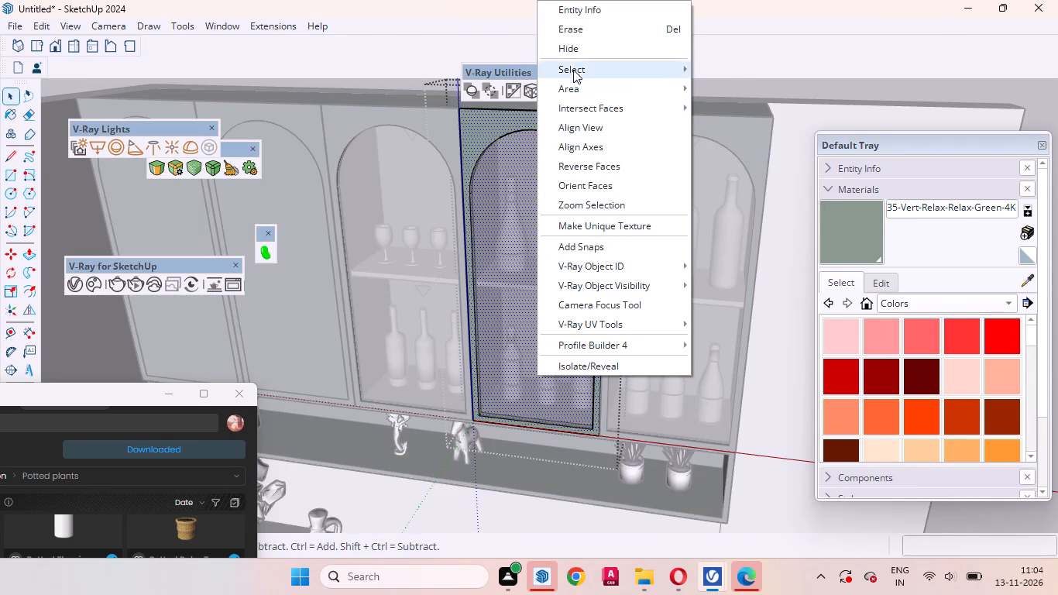
click(565, 51)
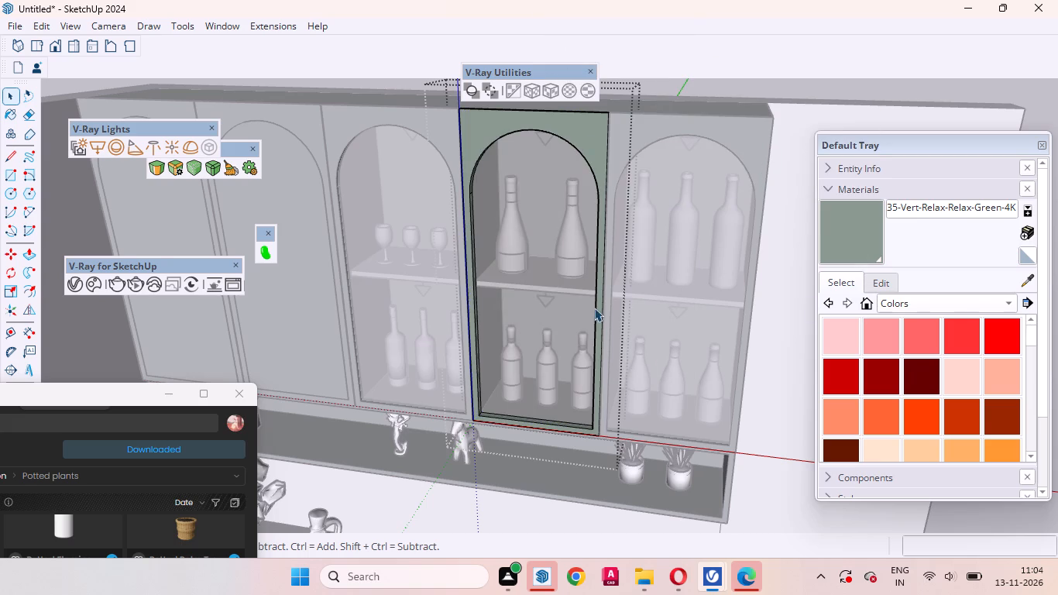
Hide the remaining glass face of the fourth arched door to expose the bottle shelves.
scroll(555, 319, up, 3)
scroll(519, 397, down, 7)
click(672, 139)
scroll(564, 325, up, 2)
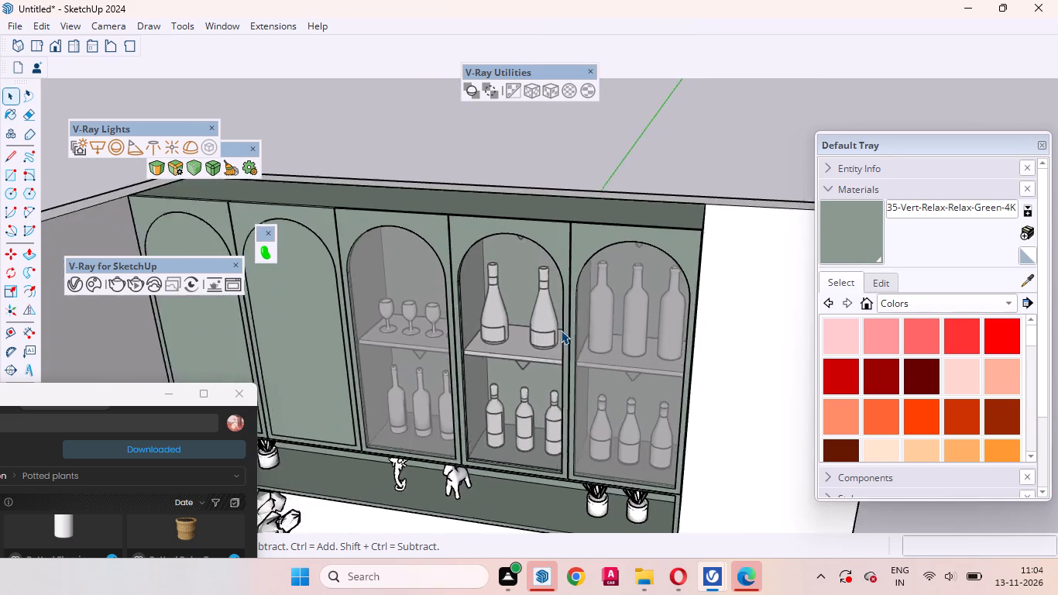
scroll(561, 330, up, 5)
click(504, 336)
scroll(504, 351, up, 7)
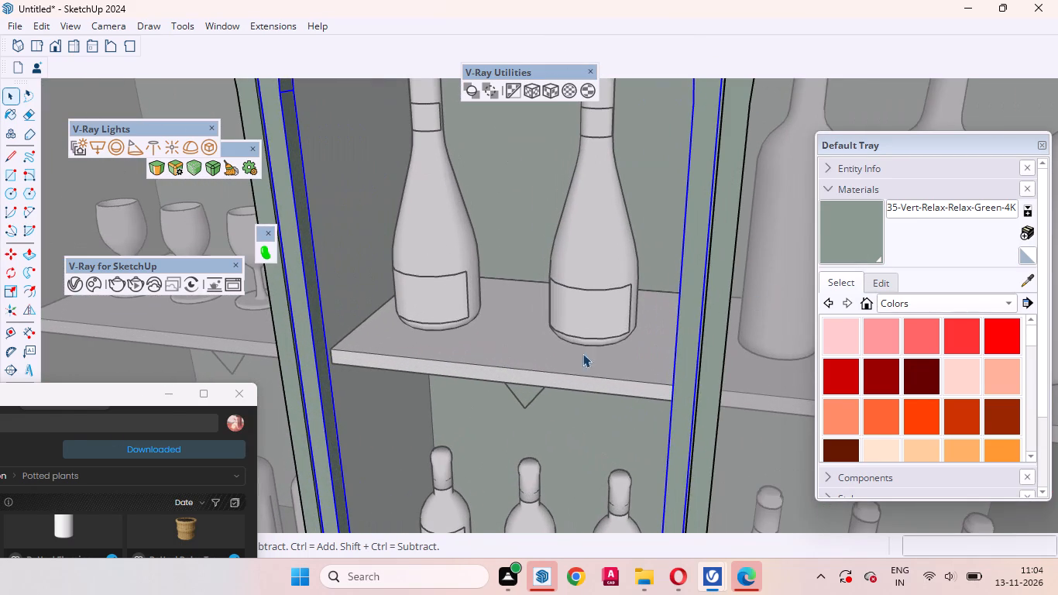
click(548, 370)
click(531, 355)
double_click(514, 358)
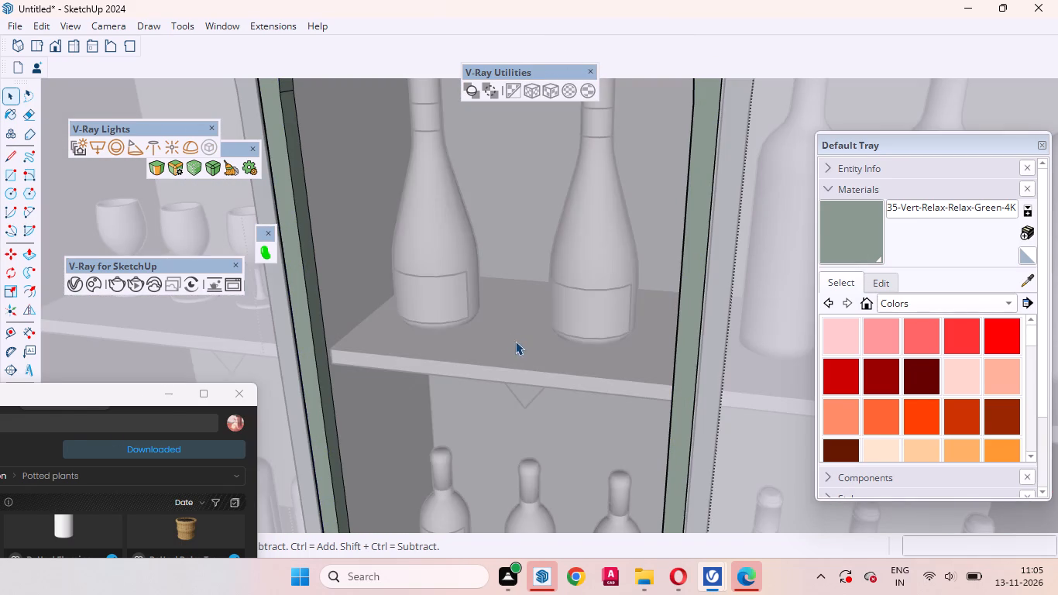
click(517, 342)
right_click(517, 349)
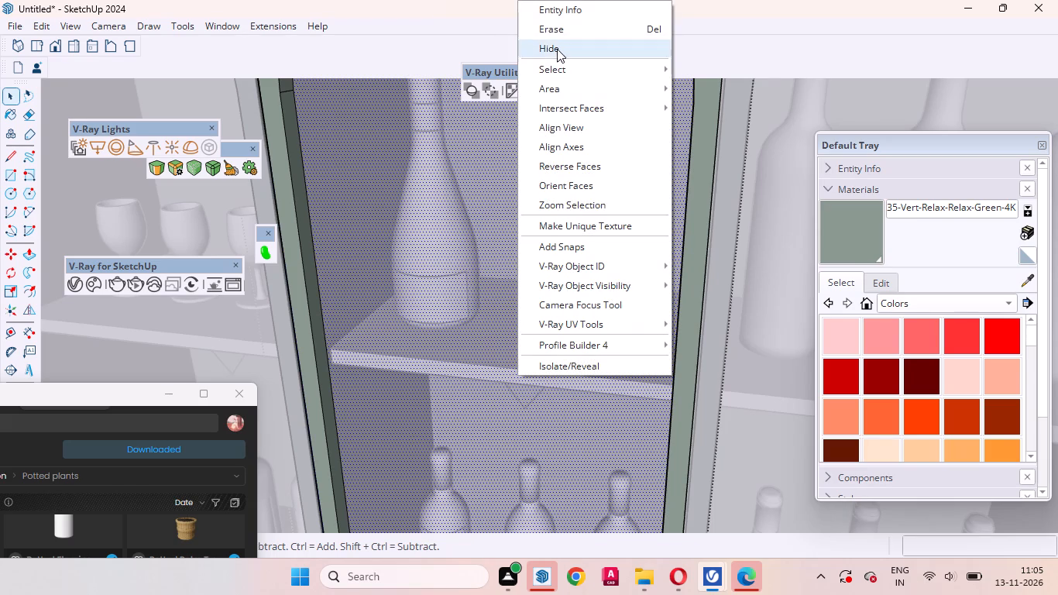
click(556, 48)
Paint the top, front edge and underside of the shelf behind the fourth door with the Relax Green laminate.
click(488, 335)
double_click(478, 351)
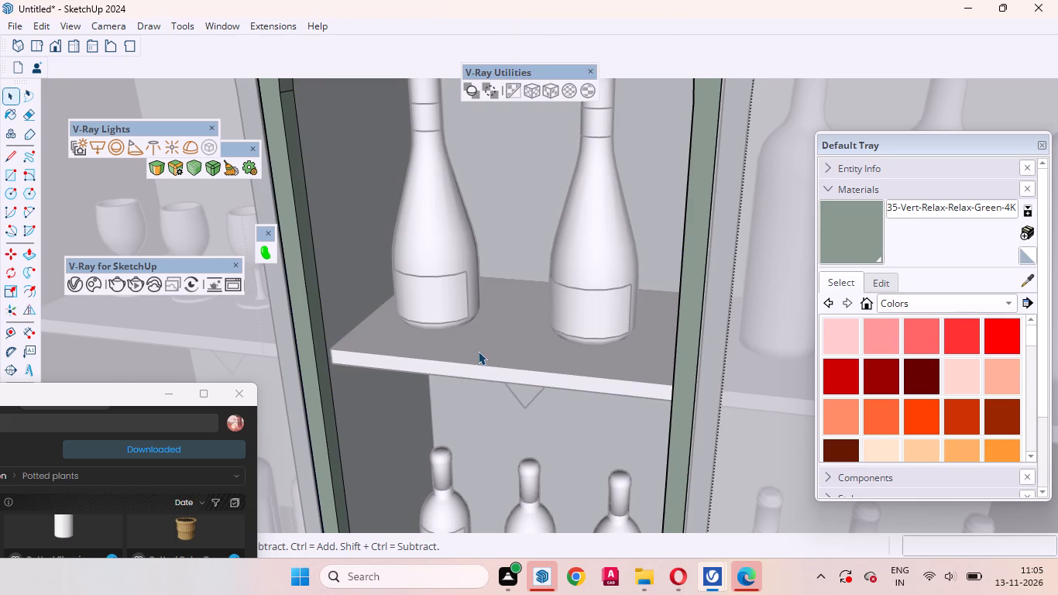
click(493, 327)
click(849, 239)
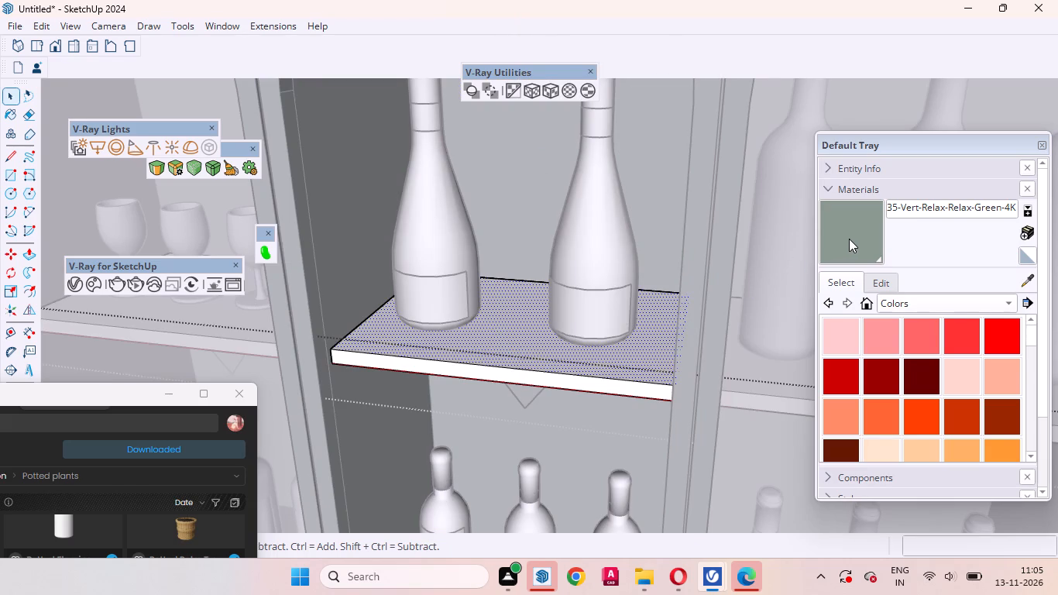
click(503, 342)
click(493, 377)
middle_drag(519, 397, 543, 263)
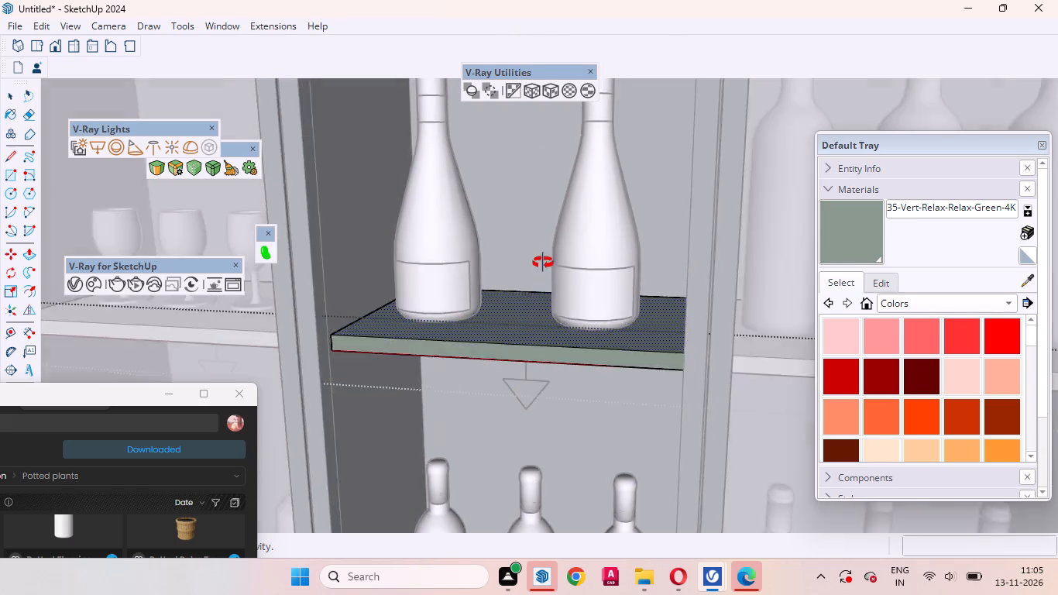
middle_drag(543, 263, 565, 127)
click(544, 291)
click(578, 401)
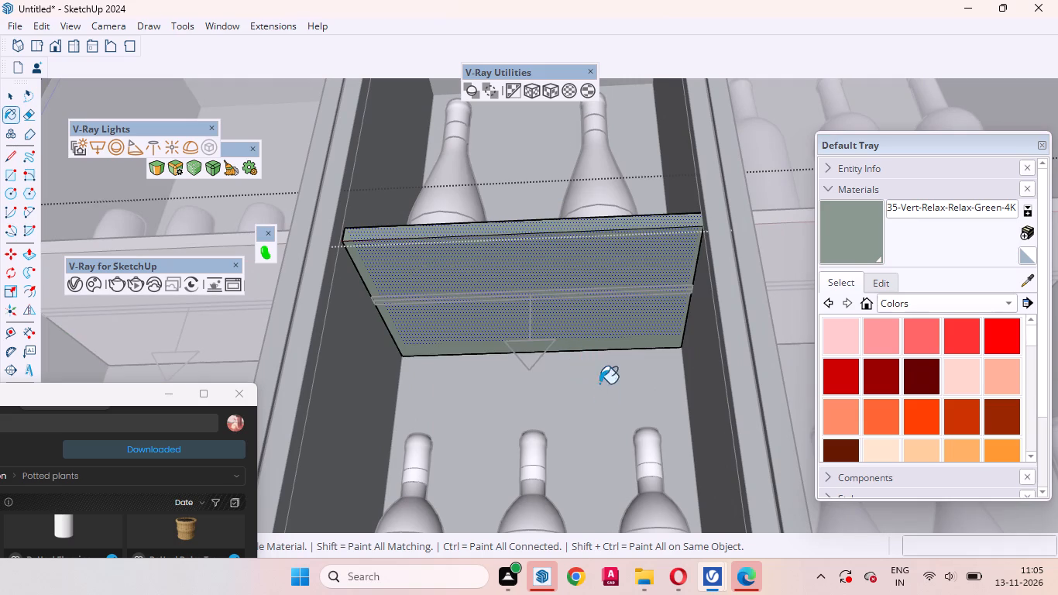
middle_drag(527, 328, 599, 545)
click(533, 198)
key(space)
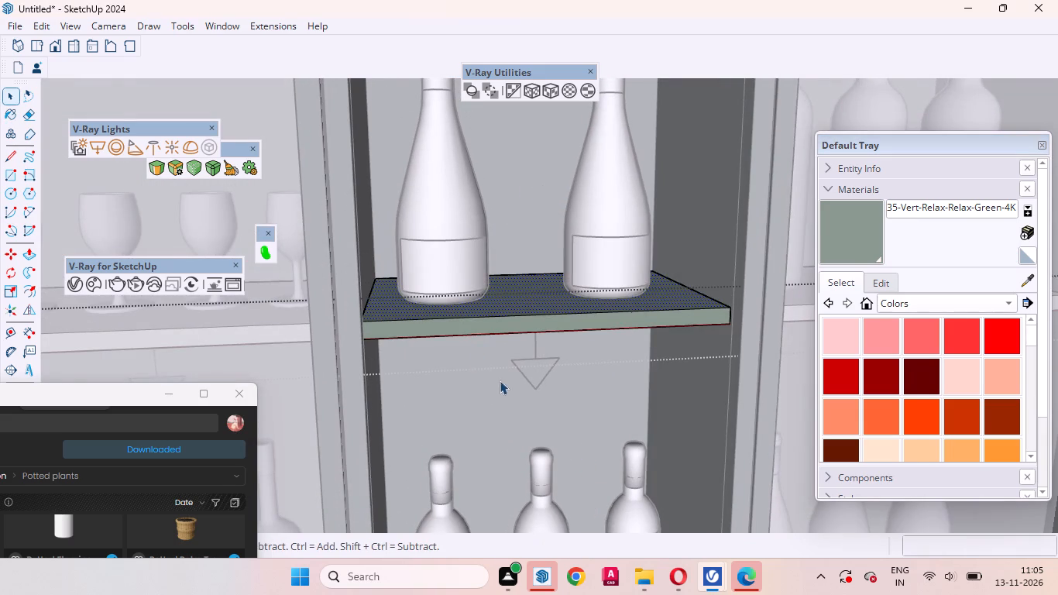
scroll(446, 373, down, 10)
scroll(422, 341, up, 1)
scroll(422, 341, down, 5)
click(661, 113)
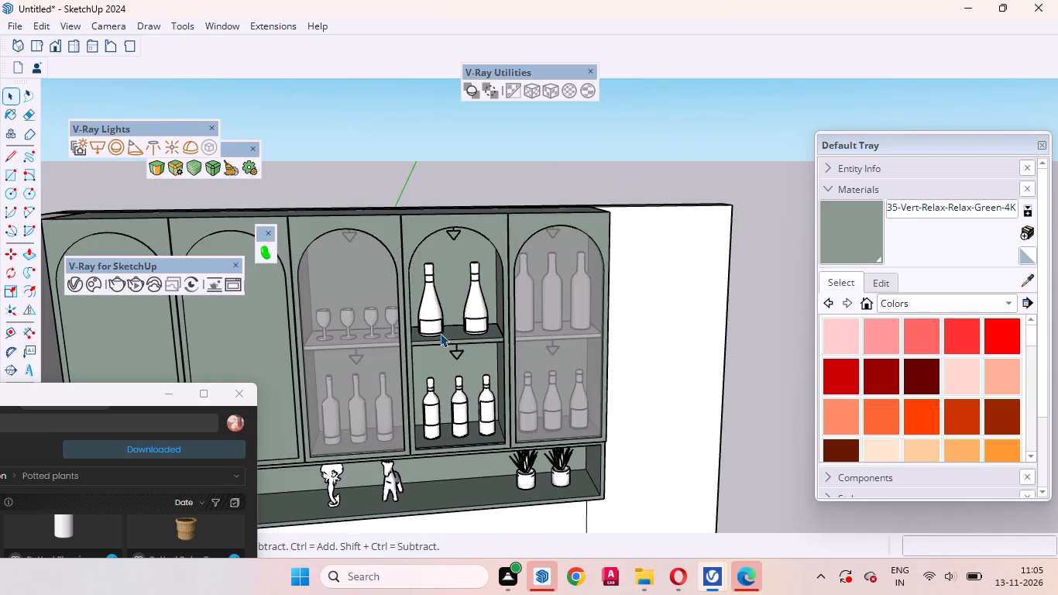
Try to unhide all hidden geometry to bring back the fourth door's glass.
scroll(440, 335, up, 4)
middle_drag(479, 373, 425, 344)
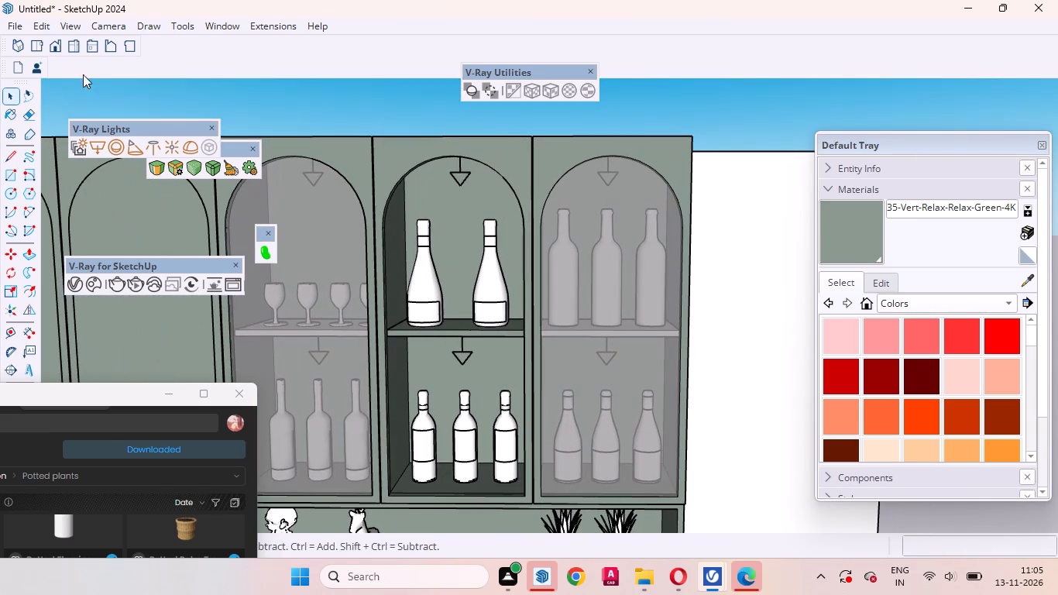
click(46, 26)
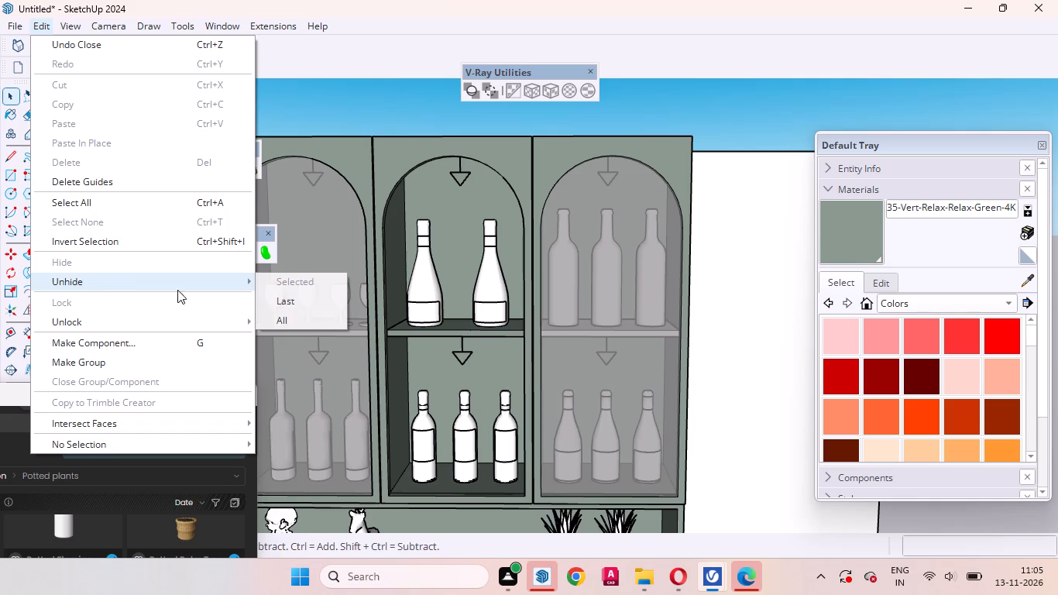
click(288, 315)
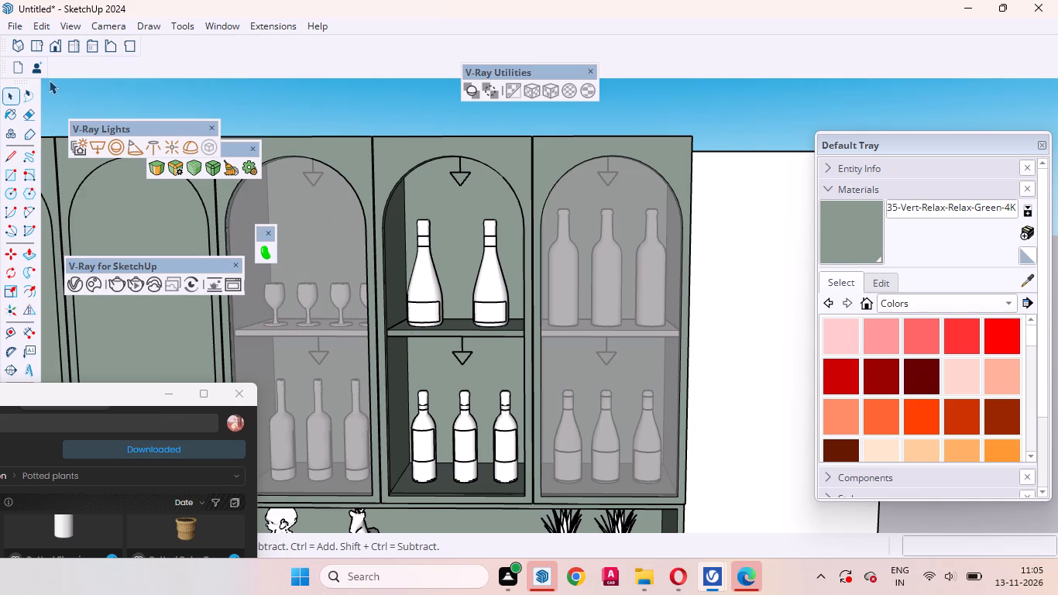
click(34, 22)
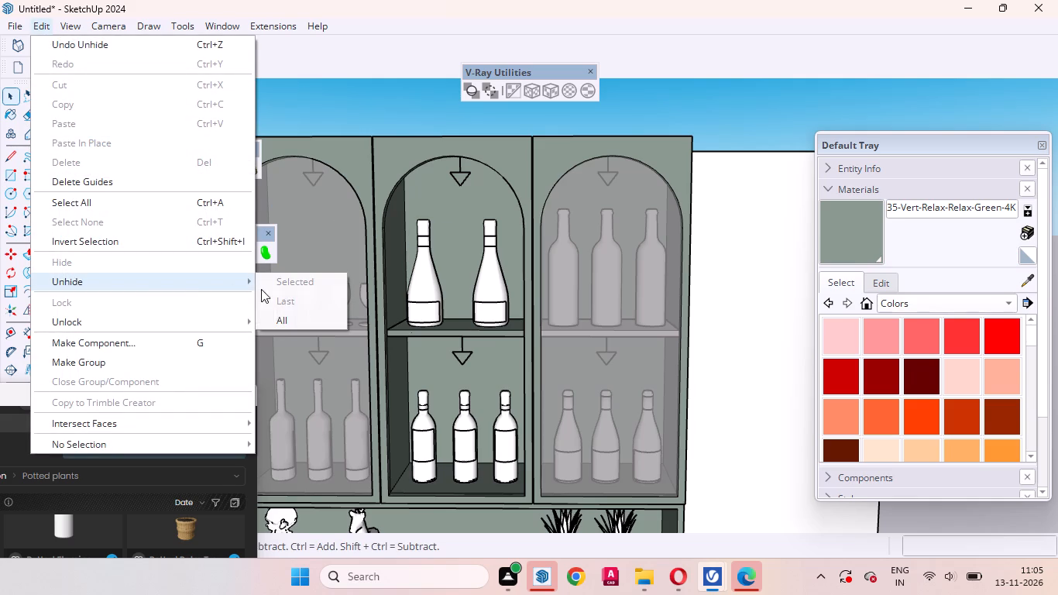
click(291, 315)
Erase the fourth arched door, now without glass, from the wall cabinet.
scroll(495, 348, up, 4)
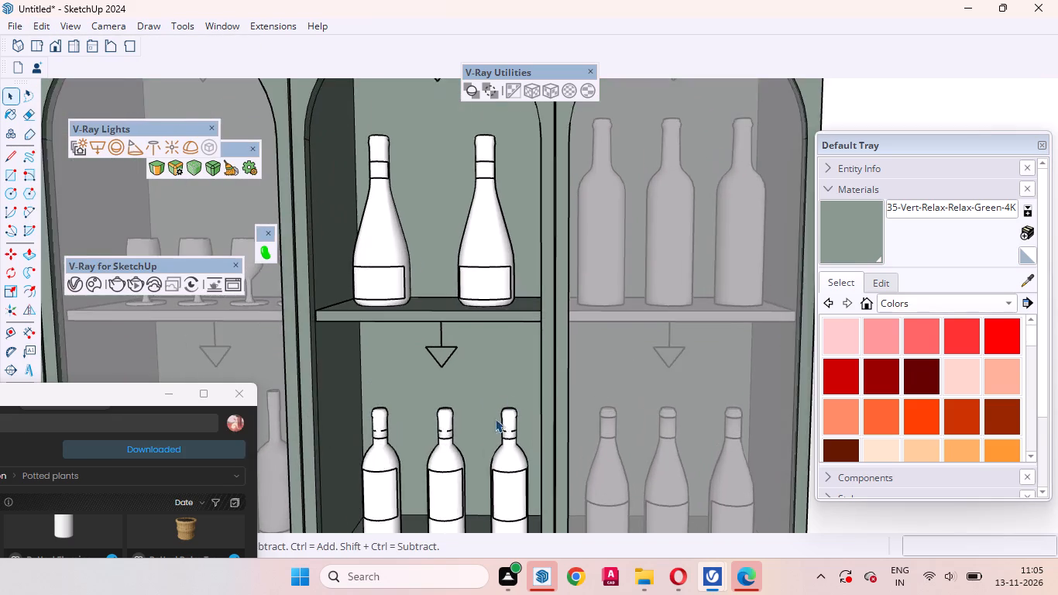
middle_drag(484, 427, 394, 523)
scroll(549, 303, down, 9)
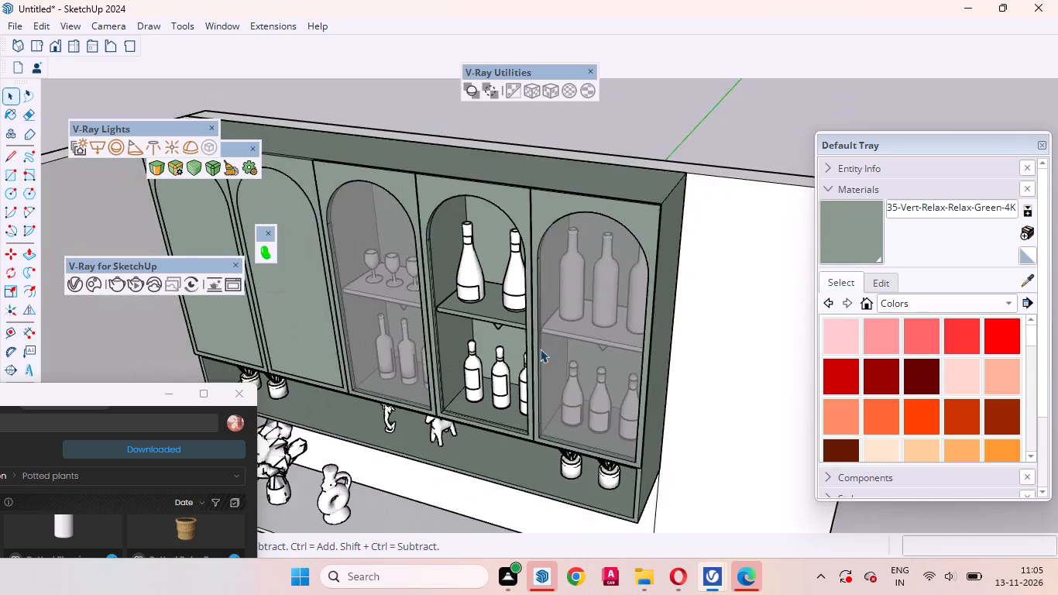
scroll(540, 349, down, 3)
click(659, 156)
scroll(505, 410, up, 5)
middle_drag(536, 423, 634, 478)
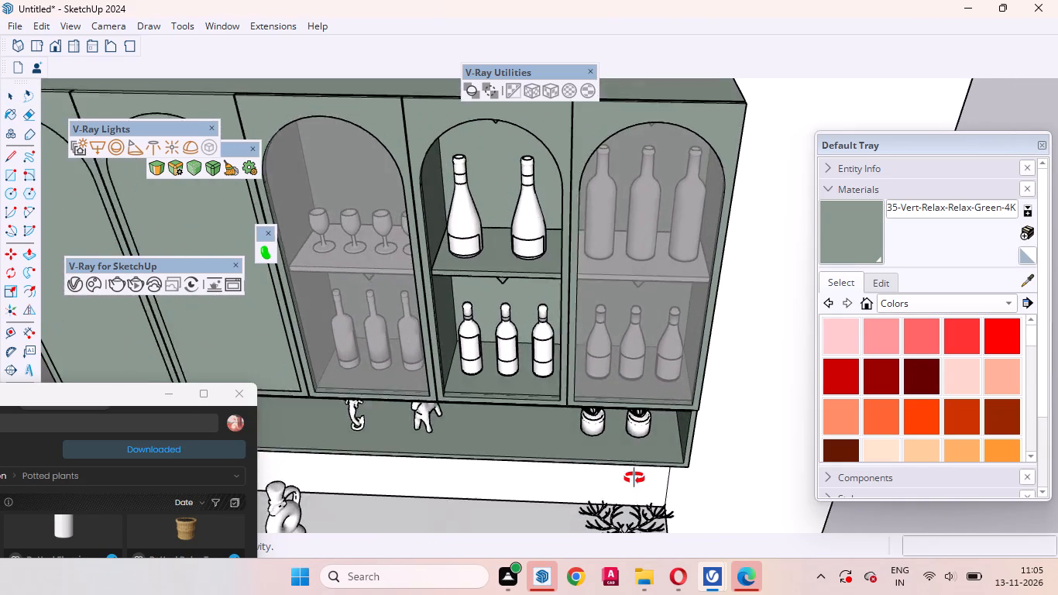
middle_drag(634, 478, 631, 486)
scroll(345, 338, down, 8)
scroll(506, 322, up, 3)
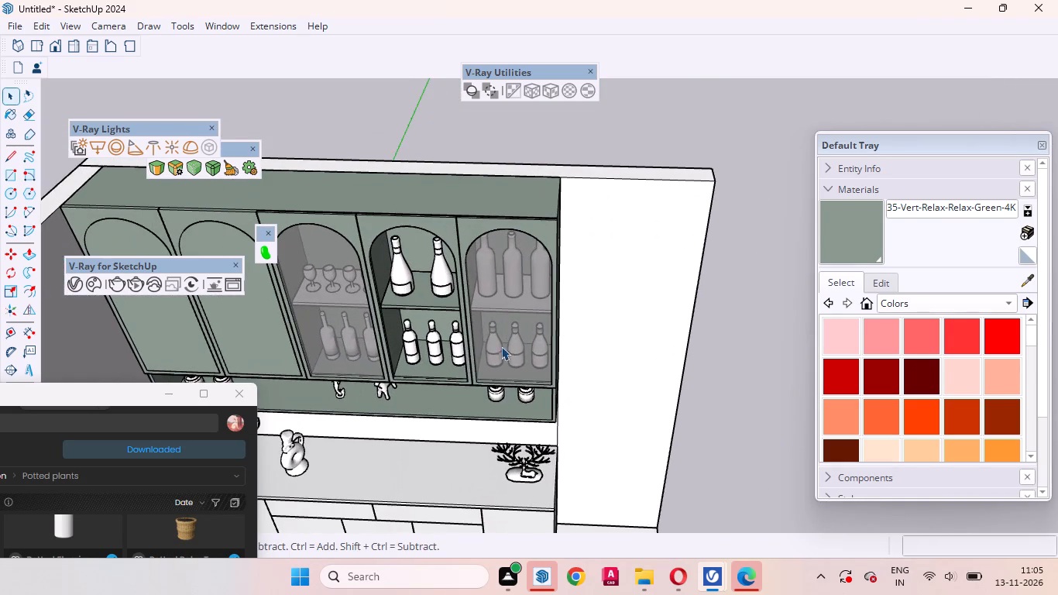
scroll(542, 370, down, 3)
scroll(431, 284, up, 8)
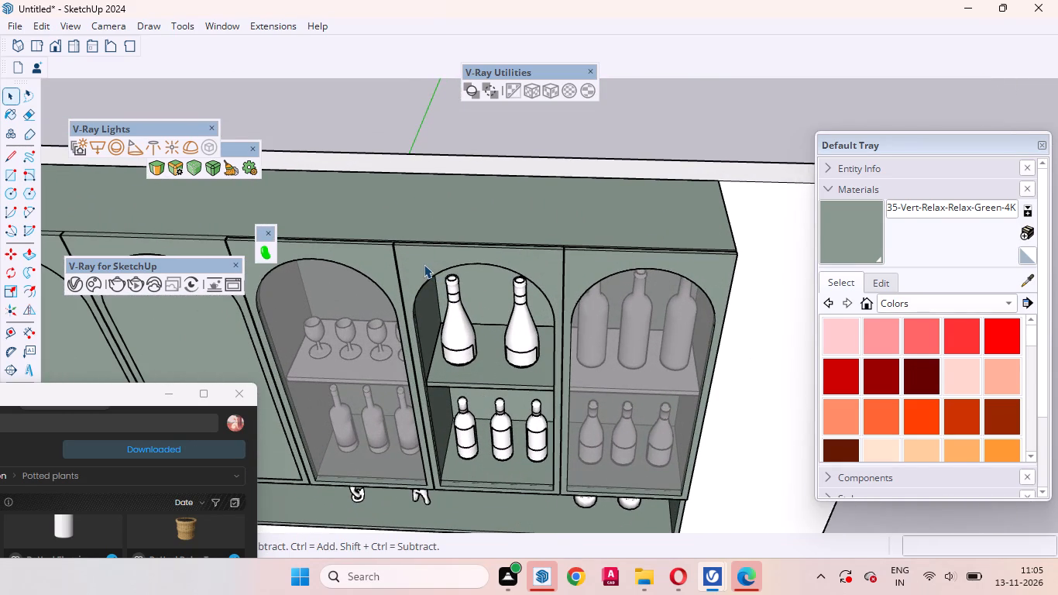
click(424, 264)
scroll(424, 264, up, 1)
right_click(424, 264)
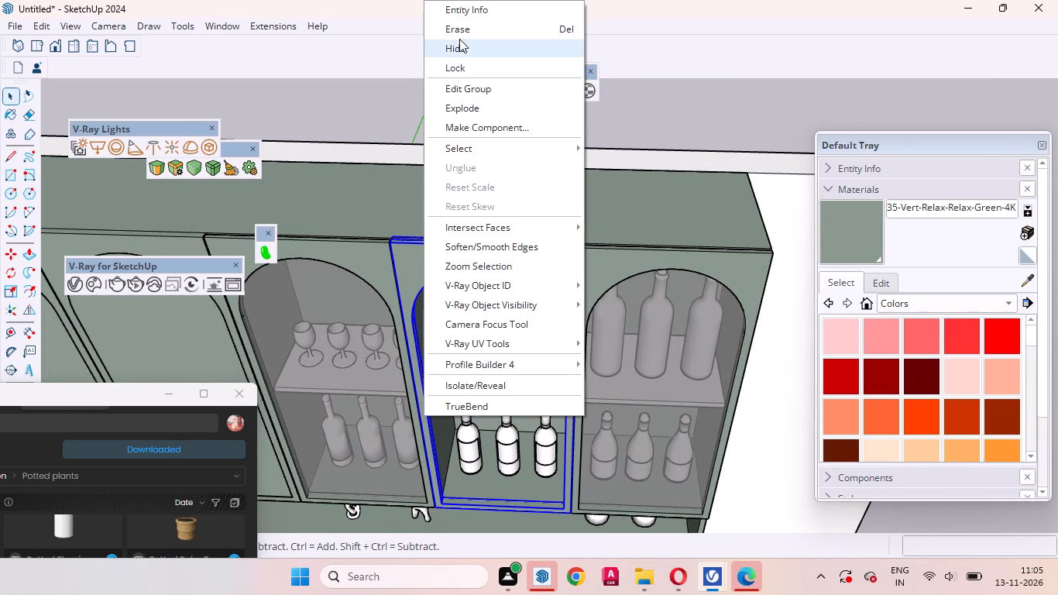
click(459, 31)
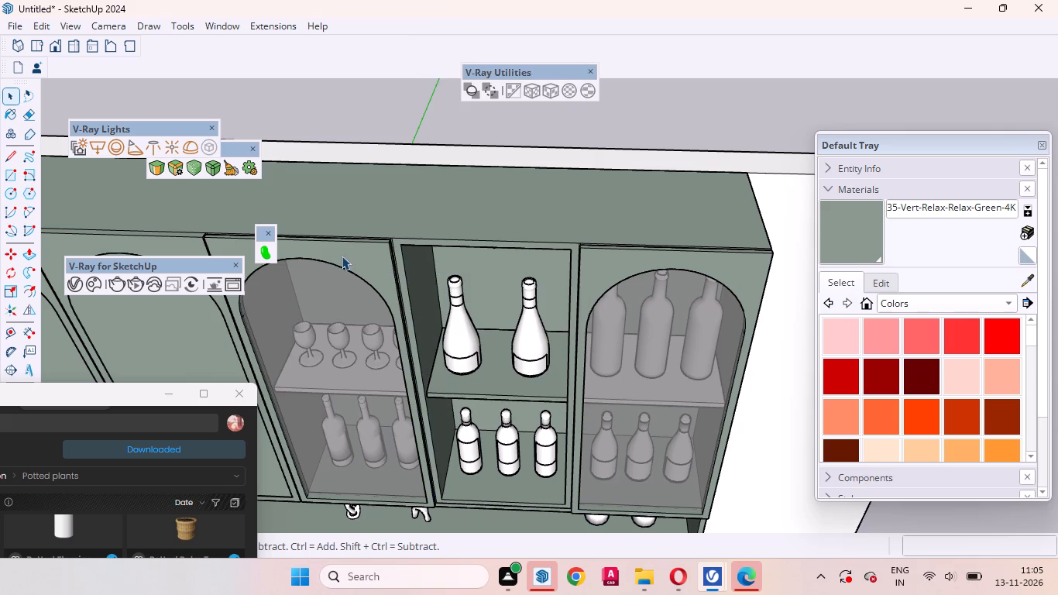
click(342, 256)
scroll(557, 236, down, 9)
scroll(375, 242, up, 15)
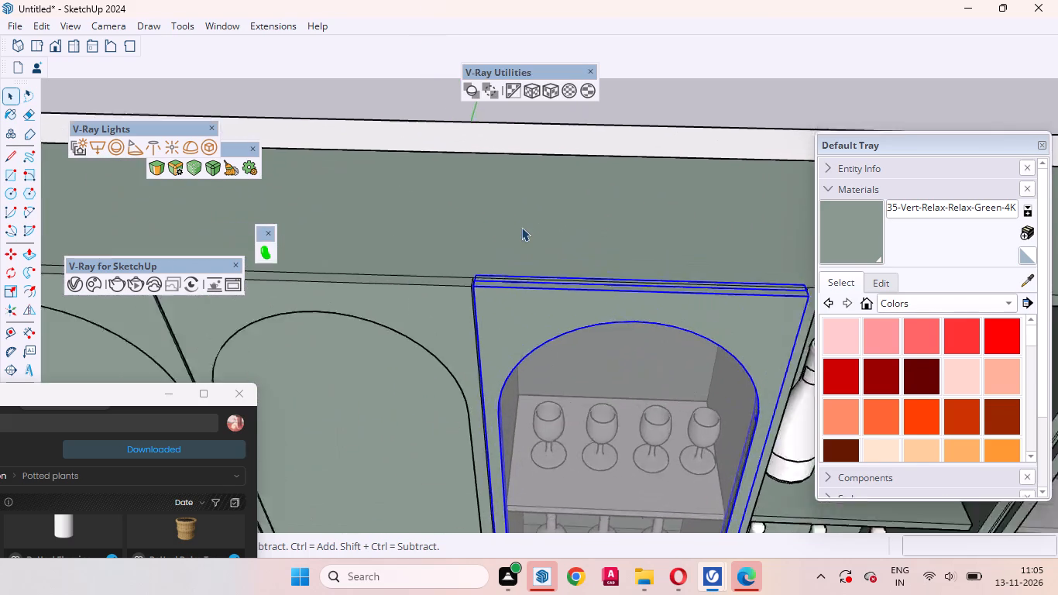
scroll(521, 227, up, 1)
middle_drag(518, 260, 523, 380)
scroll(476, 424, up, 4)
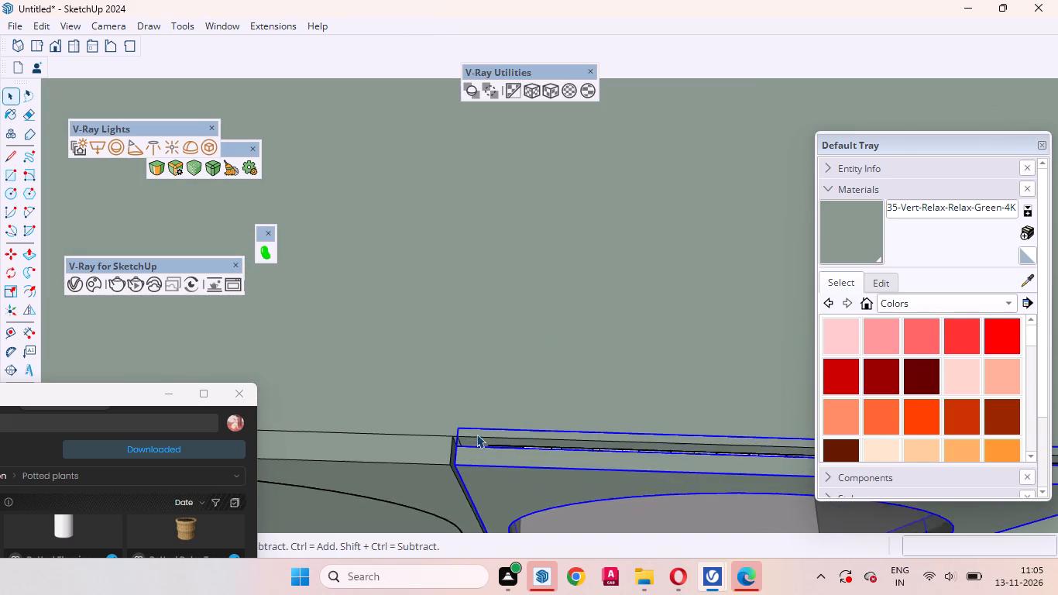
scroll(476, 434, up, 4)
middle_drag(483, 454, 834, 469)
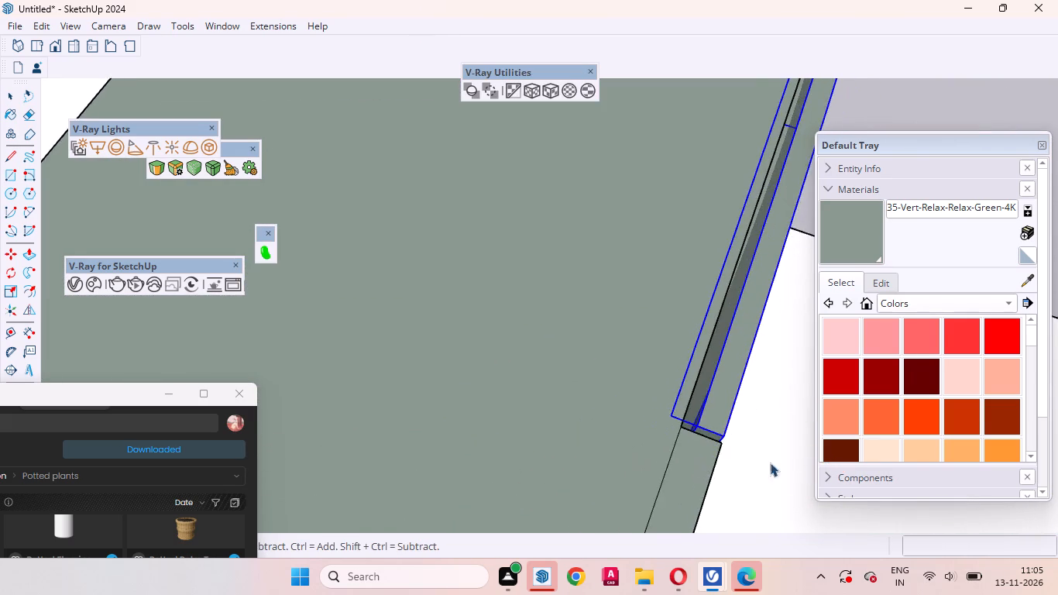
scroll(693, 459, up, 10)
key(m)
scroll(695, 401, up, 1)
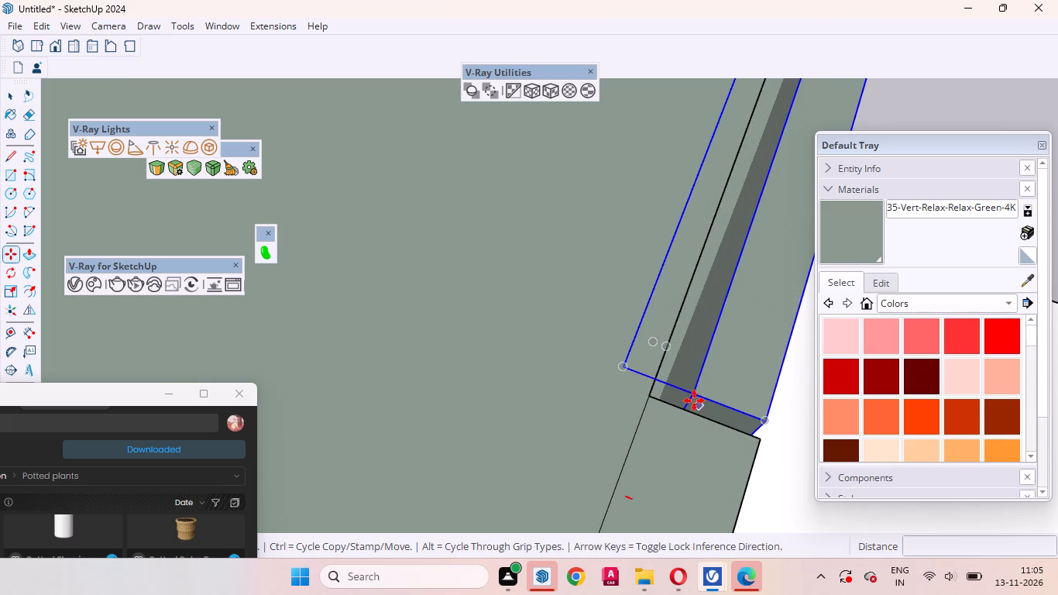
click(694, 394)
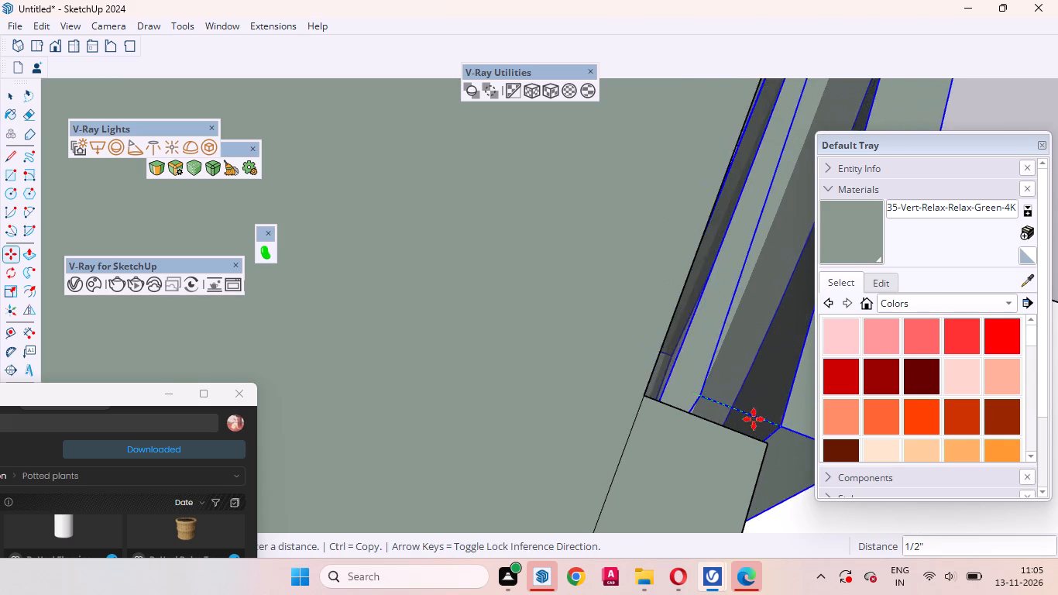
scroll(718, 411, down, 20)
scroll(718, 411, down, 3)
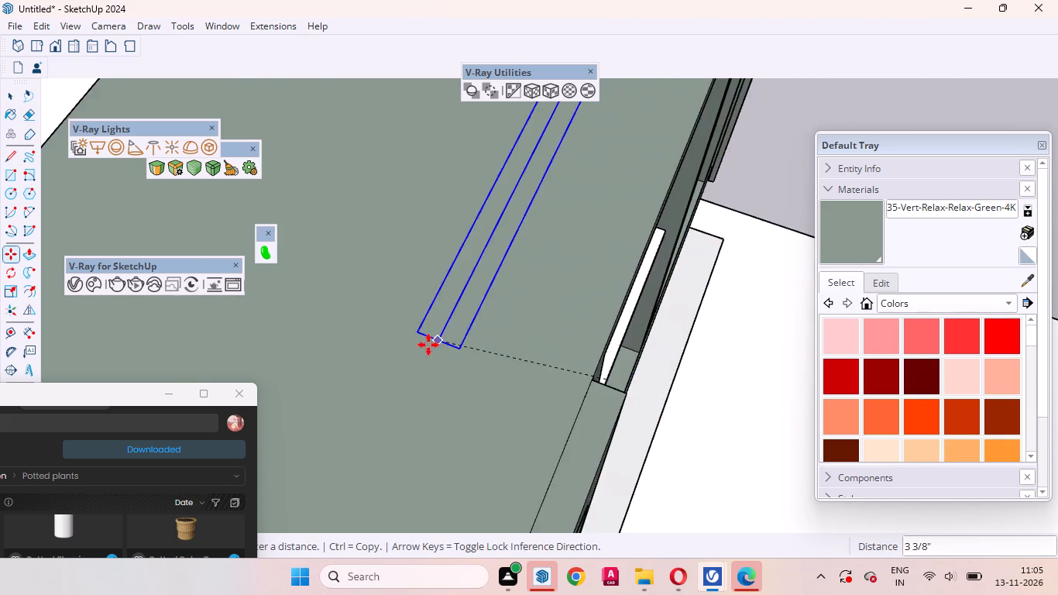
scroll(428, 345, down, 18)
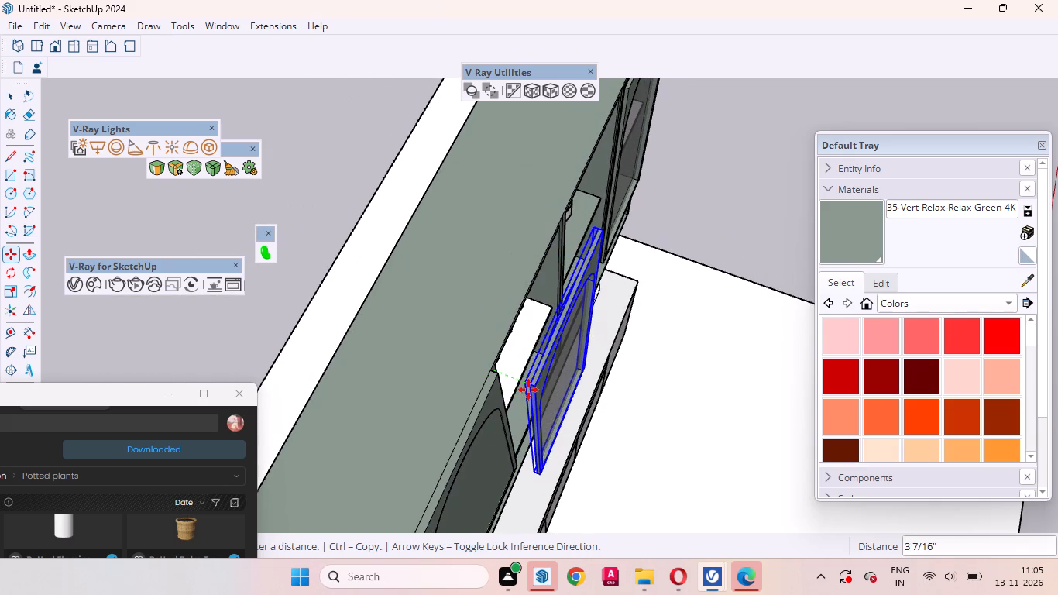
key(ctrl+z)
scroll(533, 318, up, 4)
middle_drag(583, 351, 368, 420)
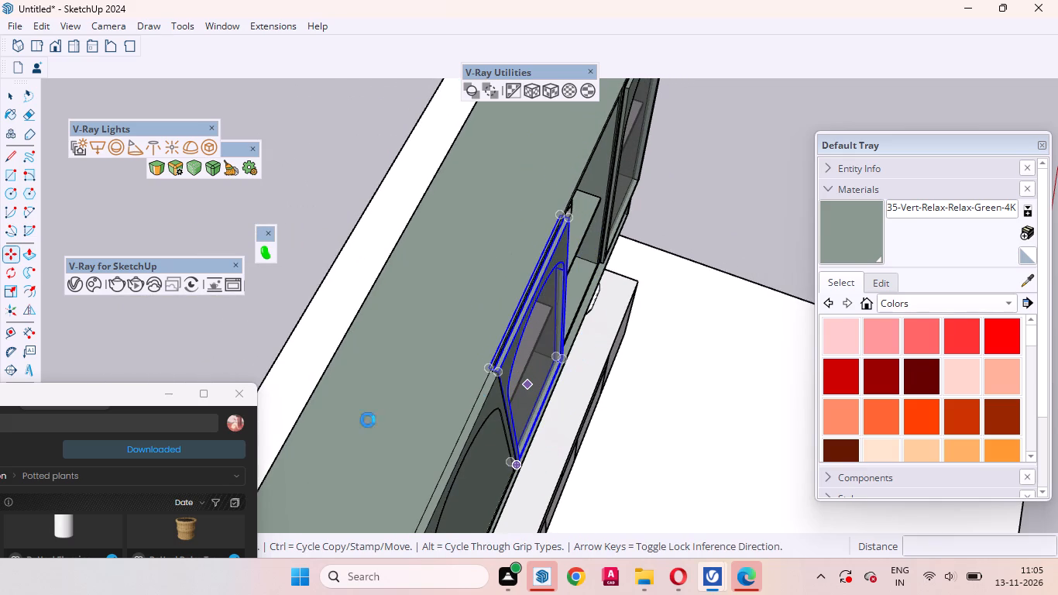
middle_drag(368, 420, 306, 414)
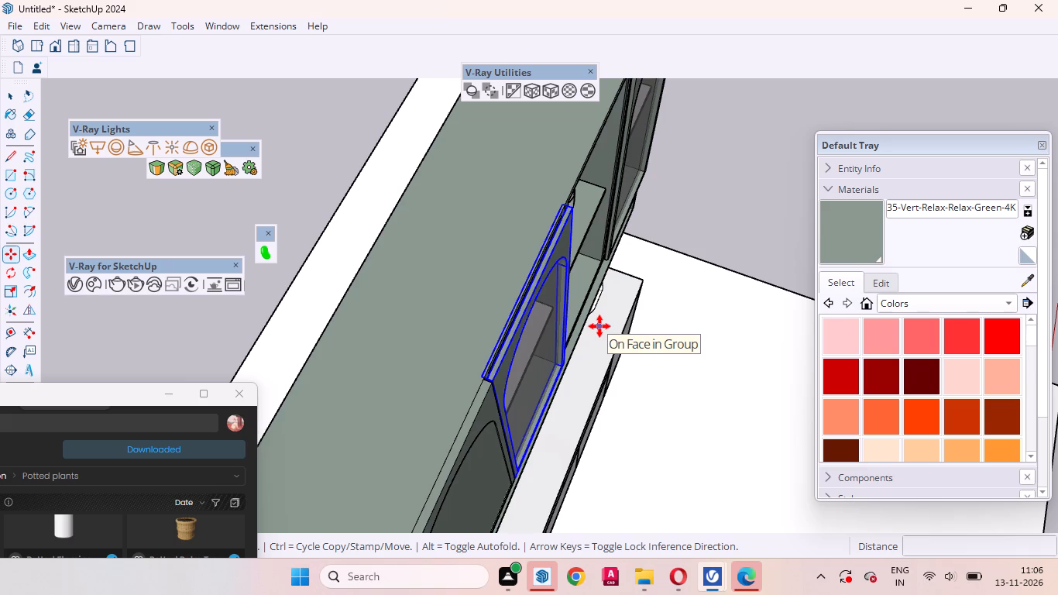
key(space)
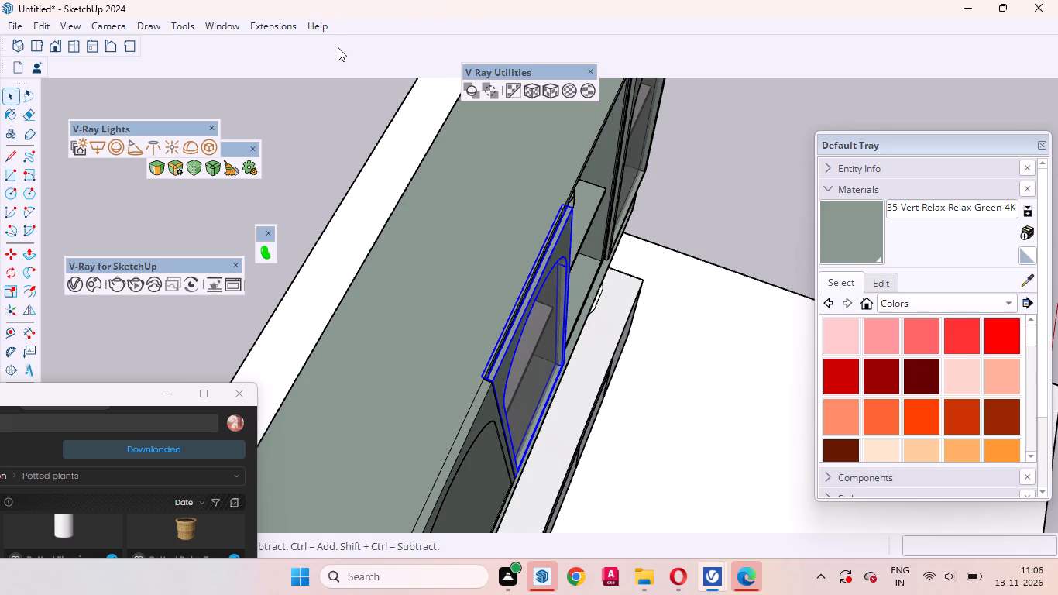
Examine the third arched glass door's top edge and corners and how the door sits against the cabinet front.
scroll(300, 79, down, 3)
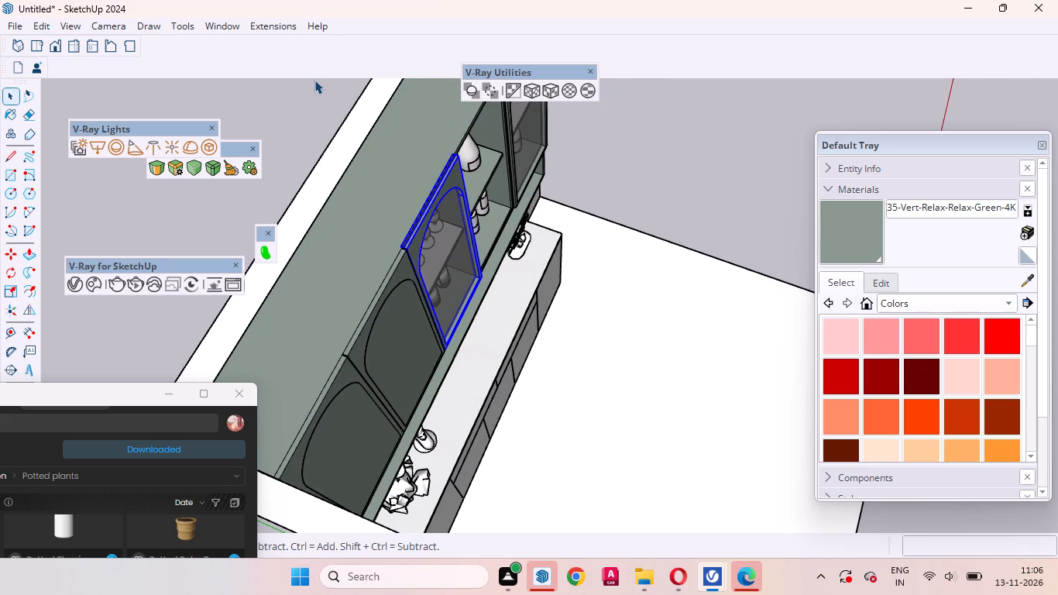
scroll(365, 115, up, 13)
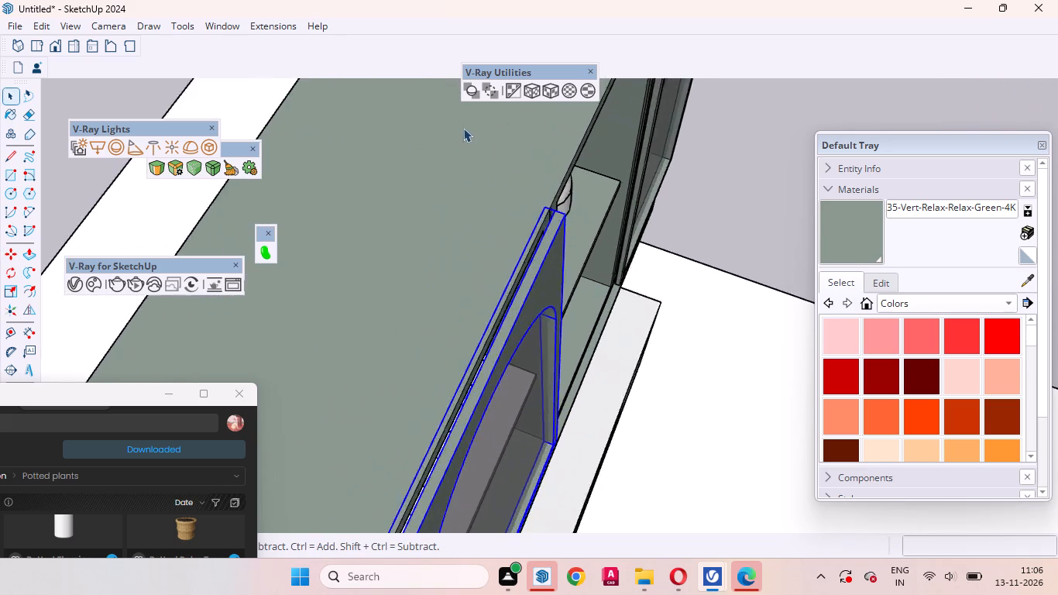
scroll(463, 128, up, 5)
middle_drag(572, 297, 631, 260)
scroll(577, 252, up, 1)
scroll(576, 250, down, 3)
scroll(586, 332, down, 4)
middle_drag(599, 378, 558, 306)
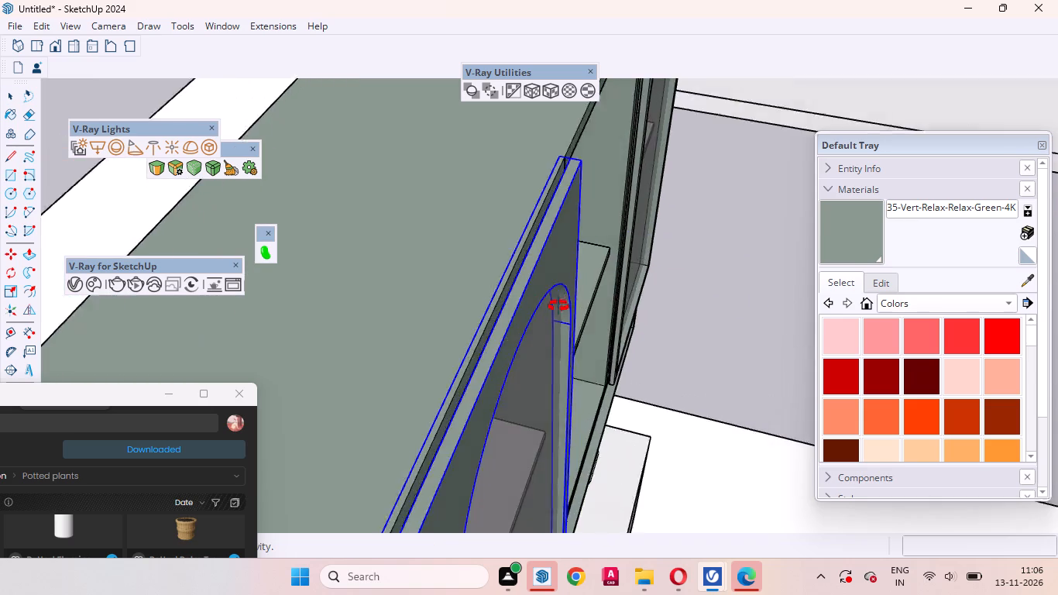
middle_drag(558, 306, 616, 259)
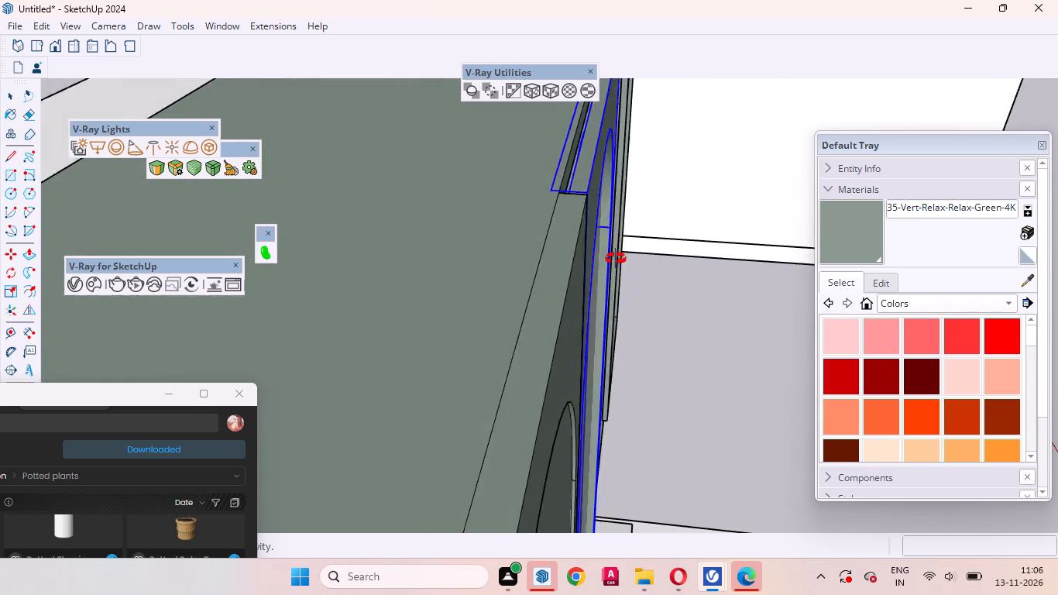
middle_drag(616, 259, 408, 359)
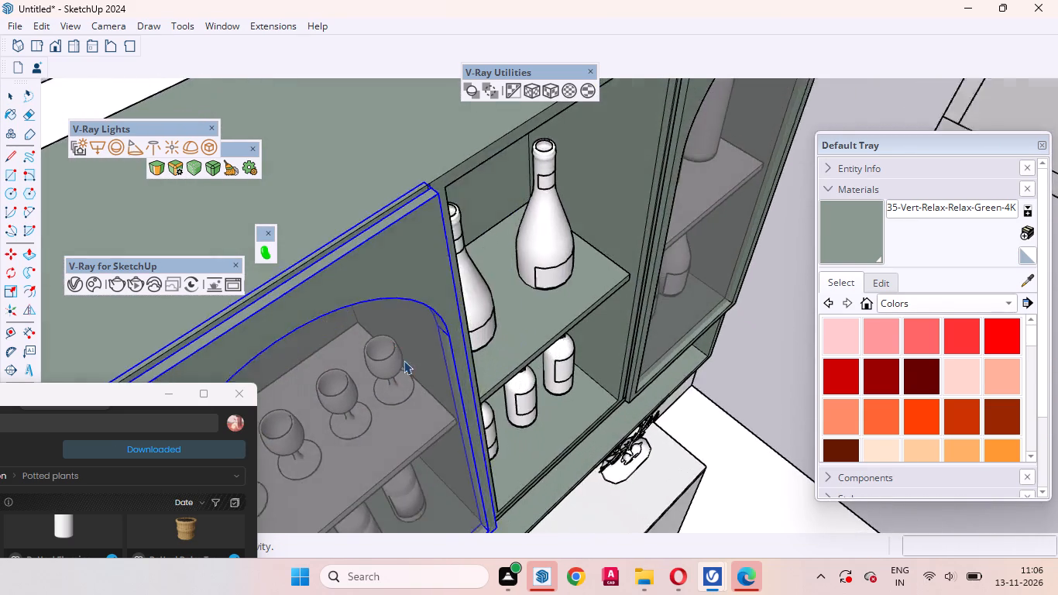
scroll(586, 287, down, 11)
middle_drag(562, 301, 407, 359)
scroll(418, 320, up, 5)
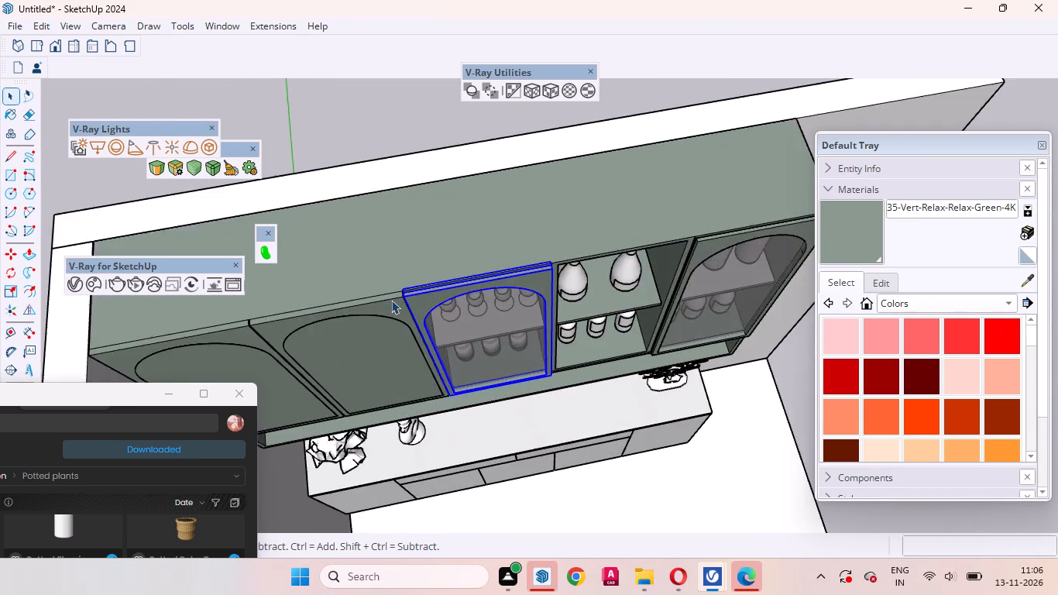
scroll(391, 300, up, 20)
scroll(391, 300, up, 9)
middle_drag(459, 331, 529, 310)
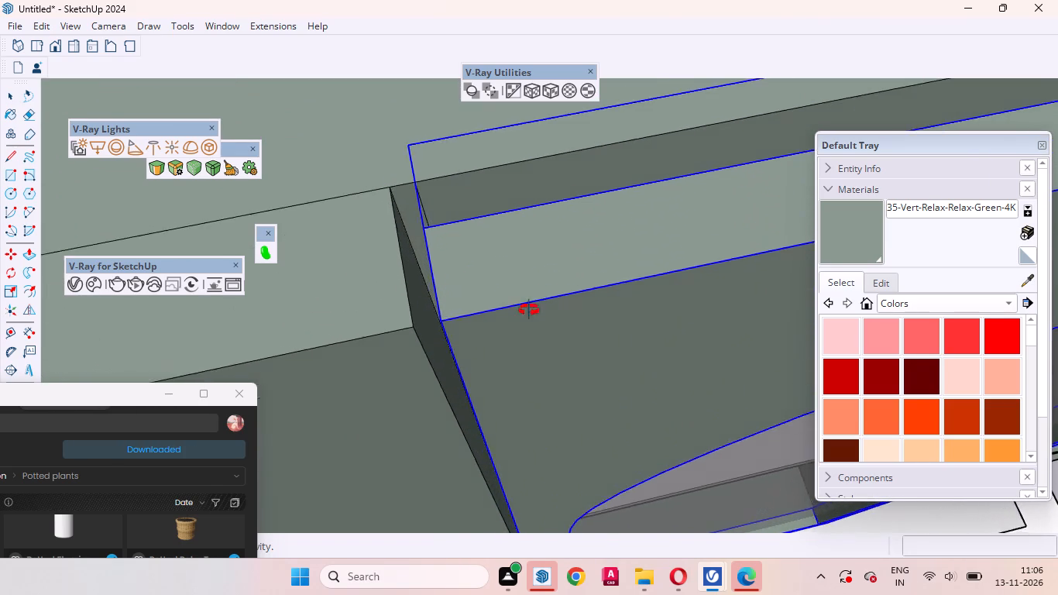
middle_drag(529, 310, 795, 291)
scroll(453, 287, up, 3)
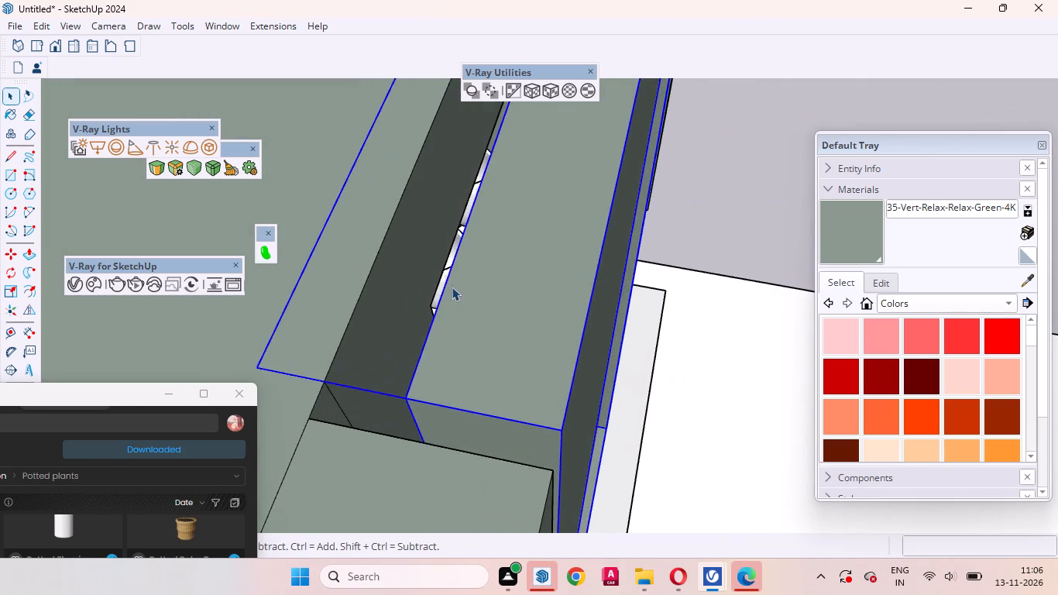
middle_drag(393, 335, 672, 399)
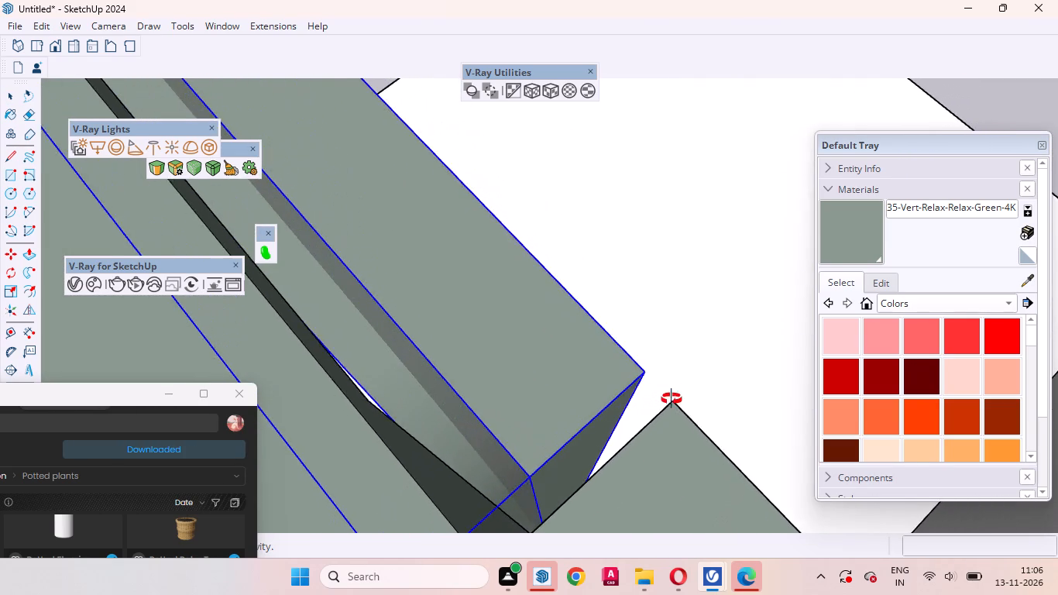
middle_drag(672, 399, 483, 395)
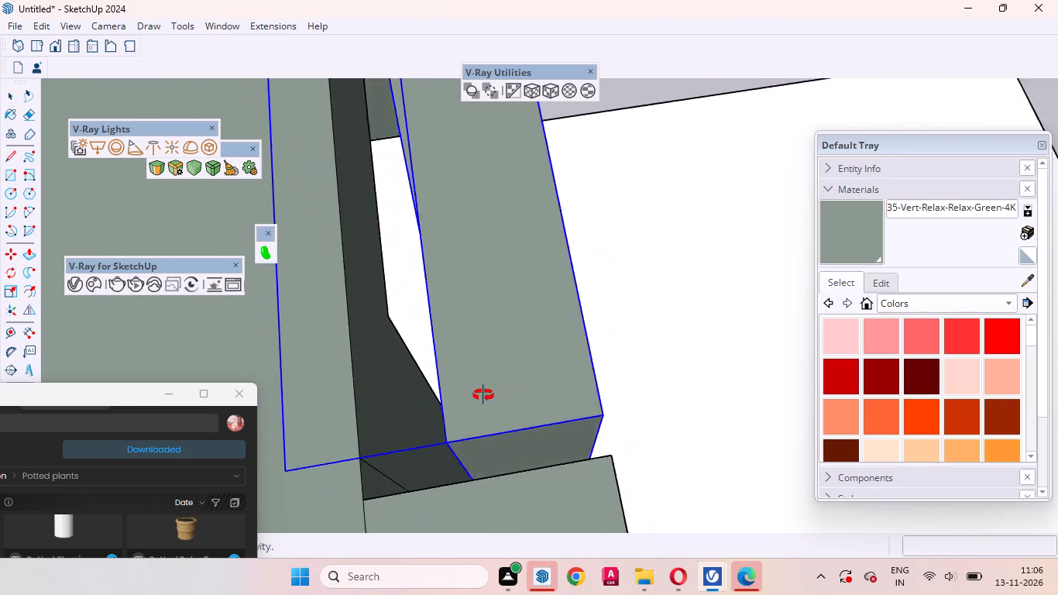
middle_drag(483, 395, 152, 365)
scroll(229, 345, down, 20)
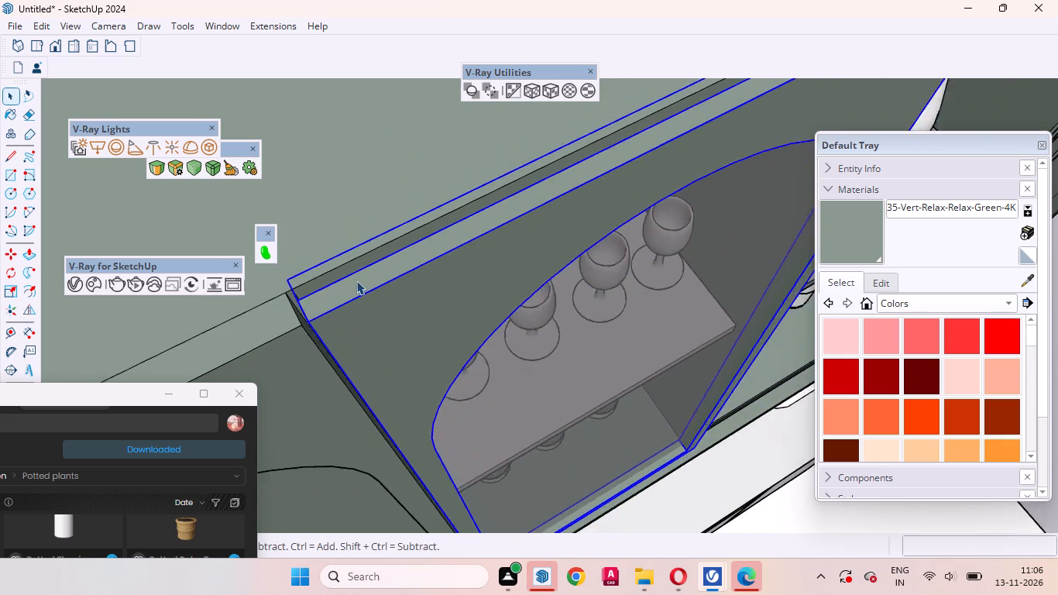
scroll(356, 280, down, 13)
middle_drag(546, 377, 383, 381)
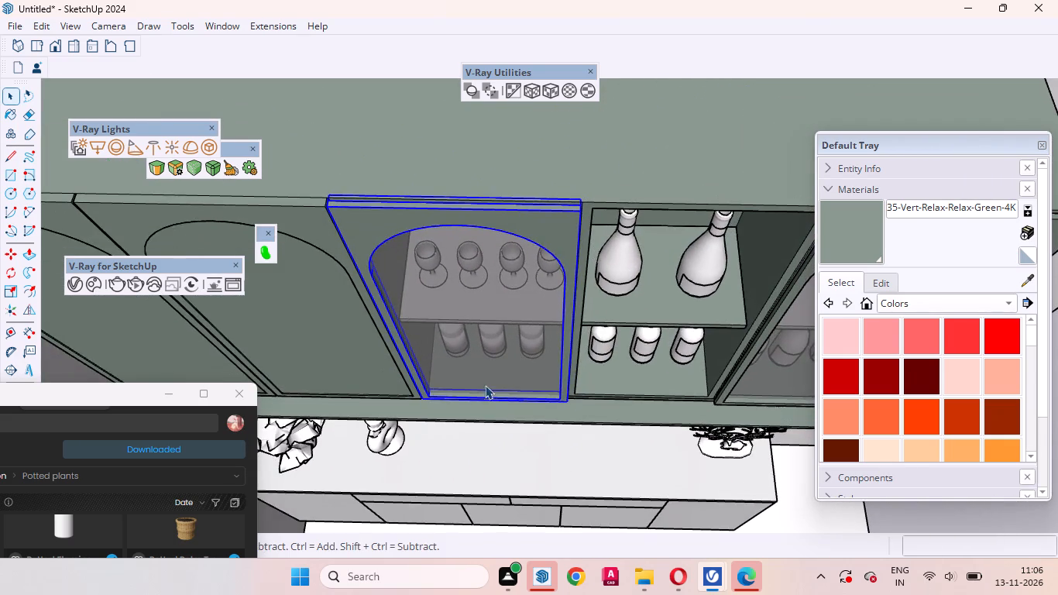
scroll(543, 390, down, 8)
scroll(462, 300, up, 11)
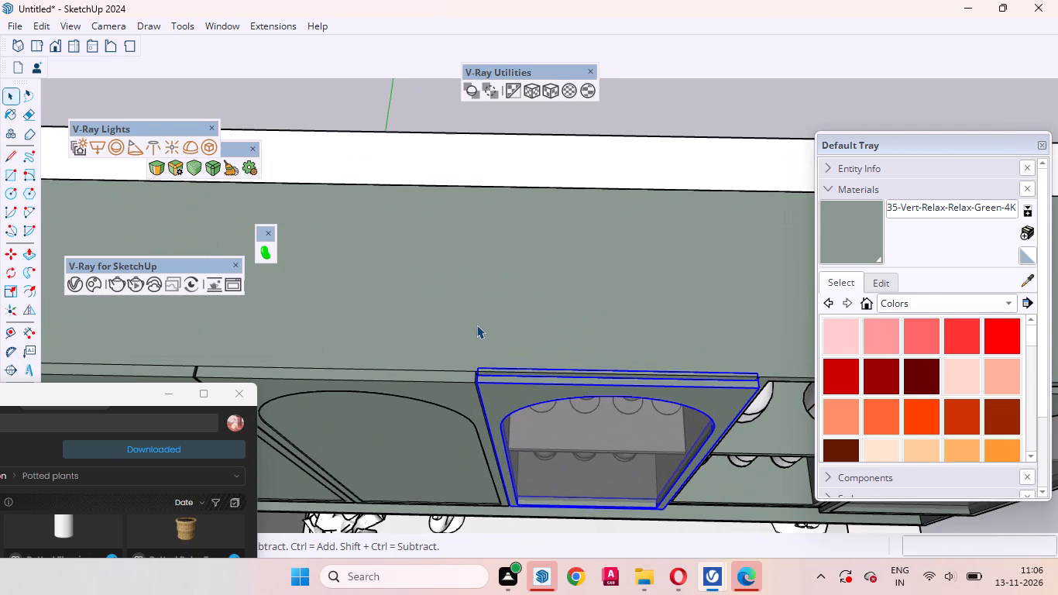
Copy the third arched glass door about 1' 4 13/16" along the cabinet front into the open fourth bay.
key(m)
scroll(474, 328, up, 8)
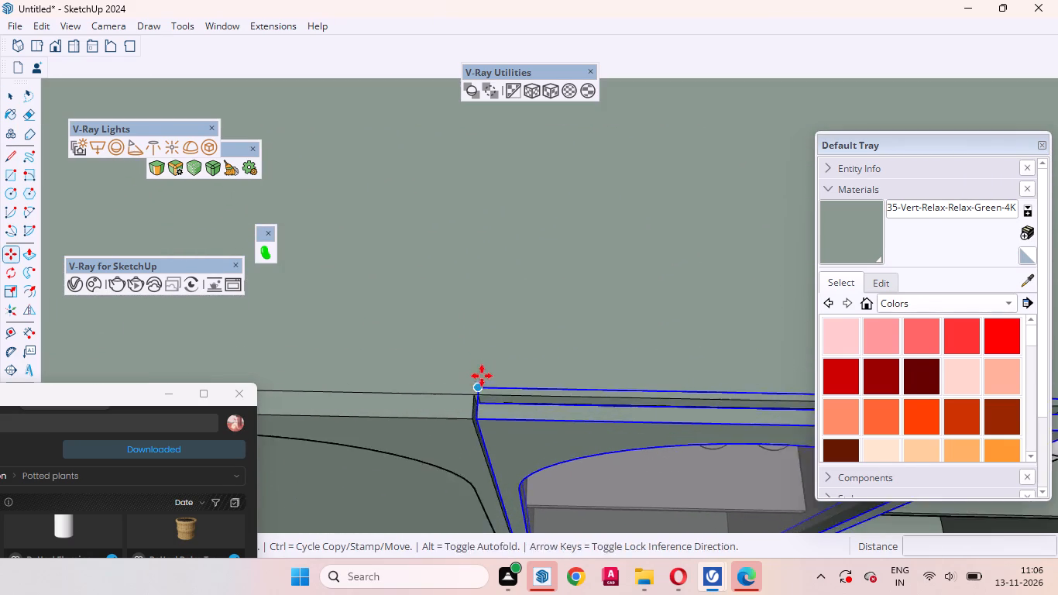
scroll(482, 376, up, 7)
click(473, 403)
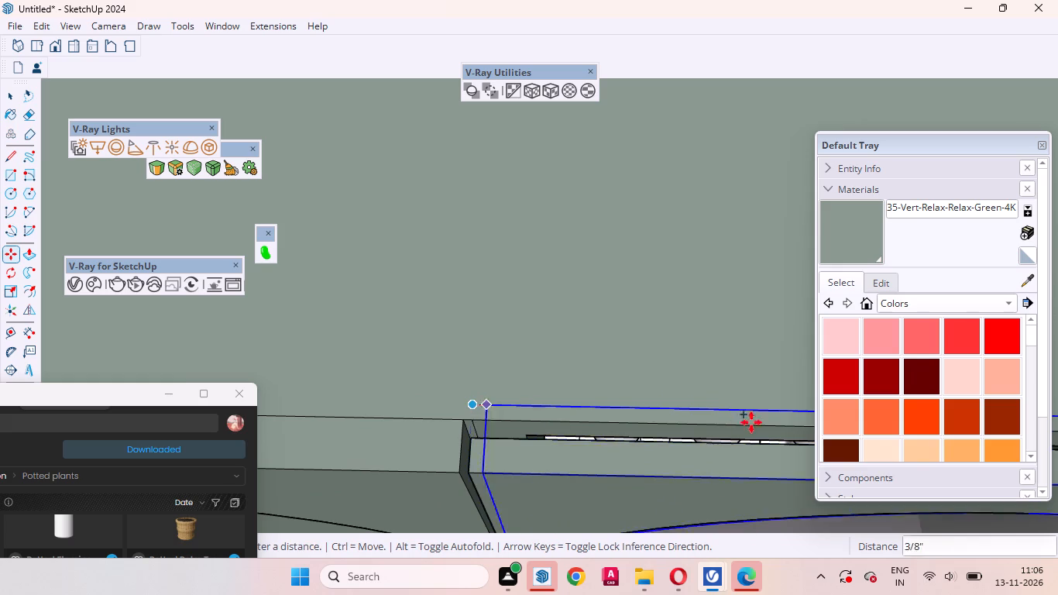
scroll(588, 397, down, 20)
scroll(588, 397, down, 6)
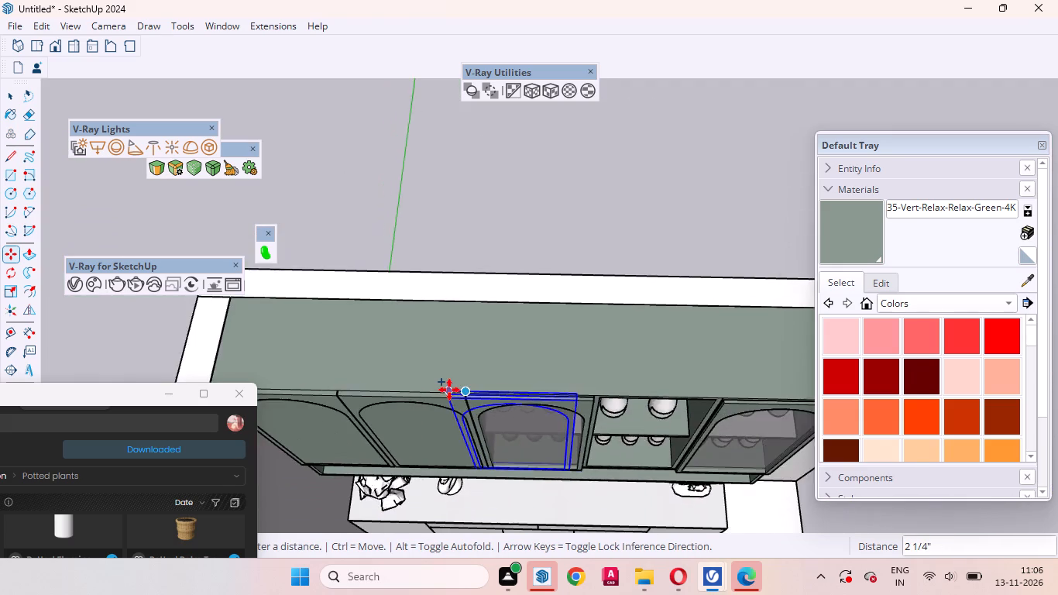
scroll(449, 390, down, 1)
scroll(449, 390, up, 1)
scroll(449, 390, down, 2)
scroll(579, 395, up, 16)
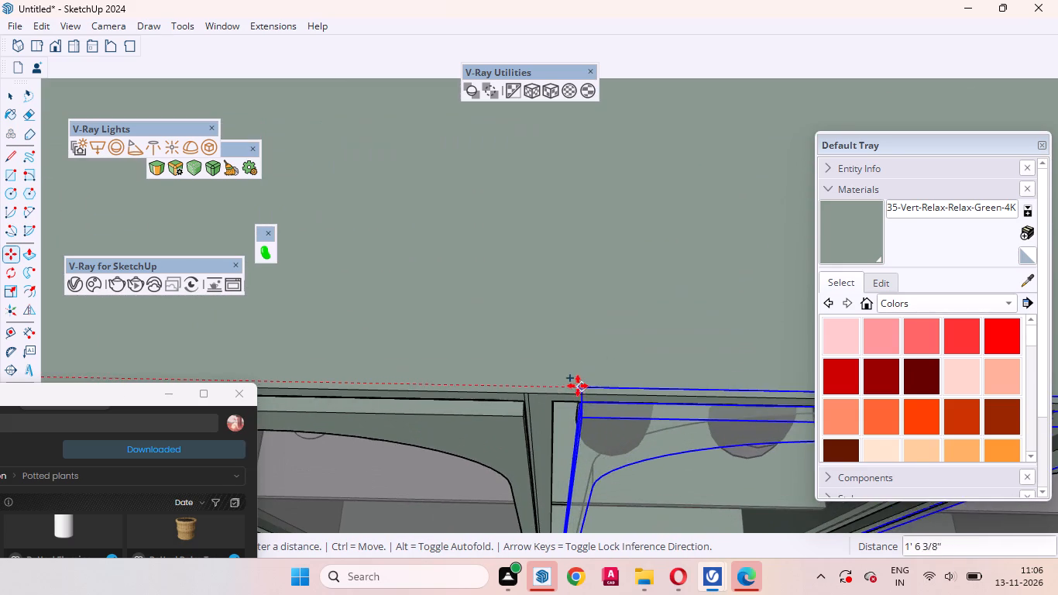
scroll(533, 384, up, 7)
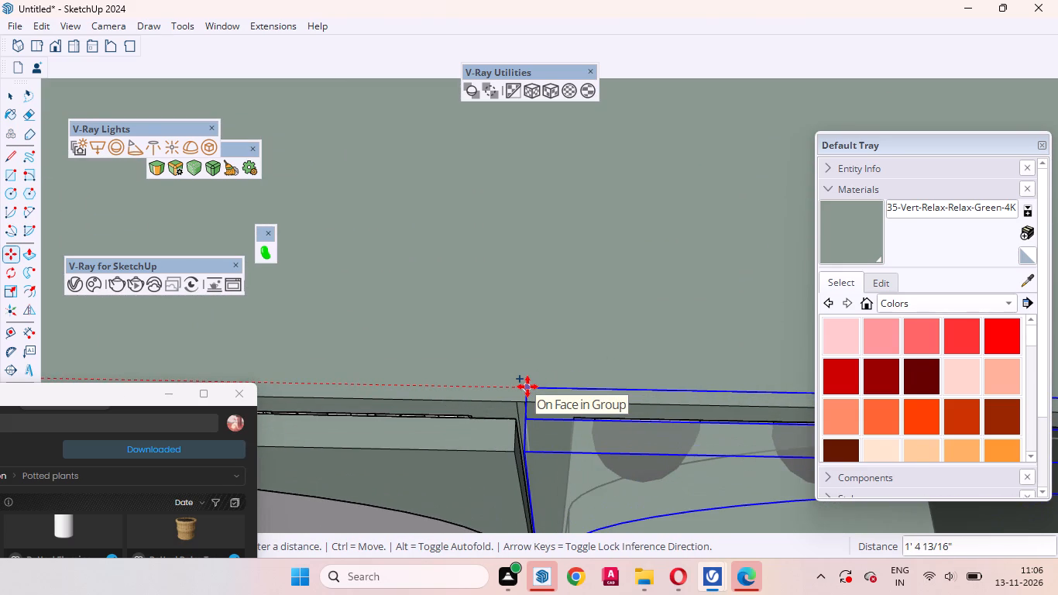
click(527, 387)
key(space)
Nudge the copied fourth glass door about 1/16" from its top corner towards the divider edge of its bay.
scroll(572, 400, up, 5)
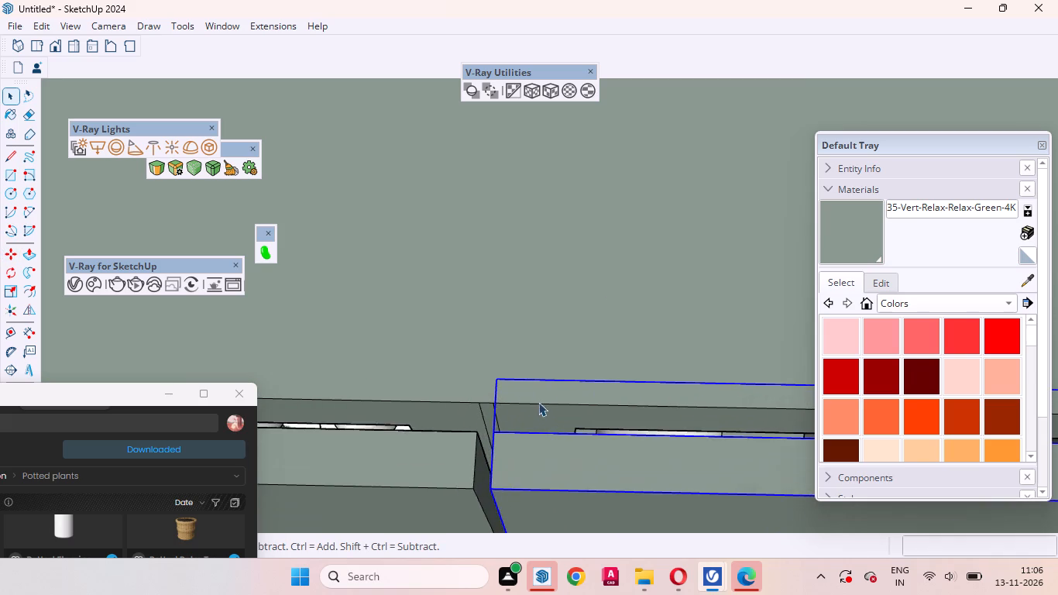
middle_drag(538, 402, 672, 366)
scroll(557, 405, up, 16)
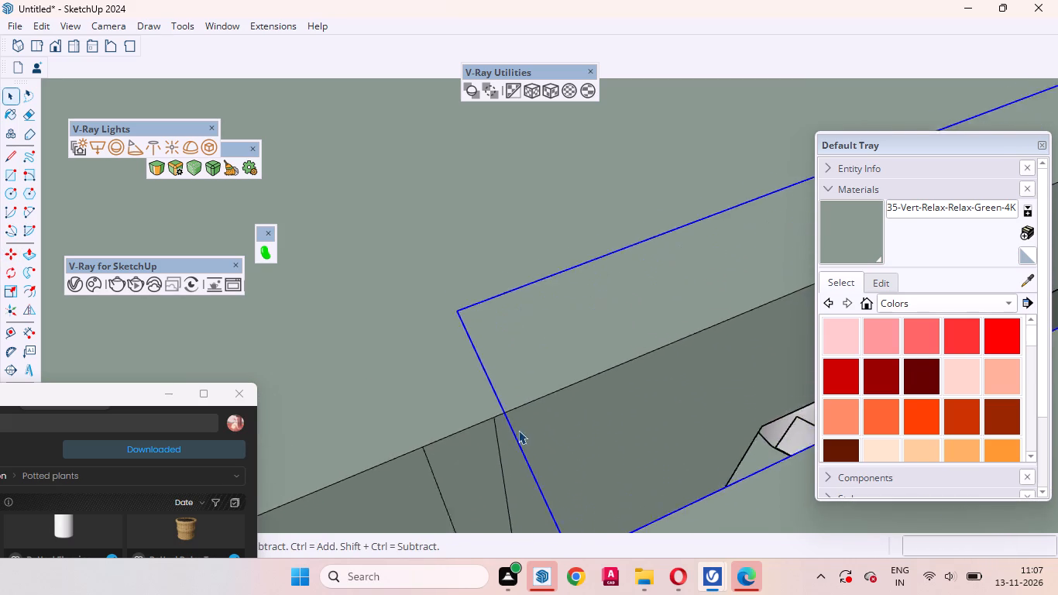
middle_drag(466, 406, 387, 287)
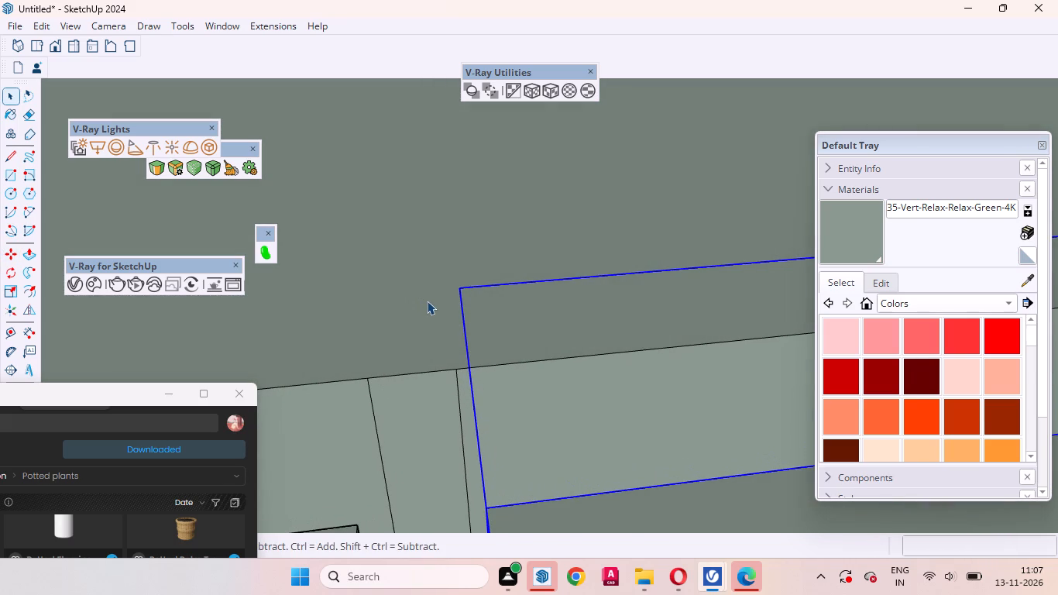
key(m)
click(462, 287)
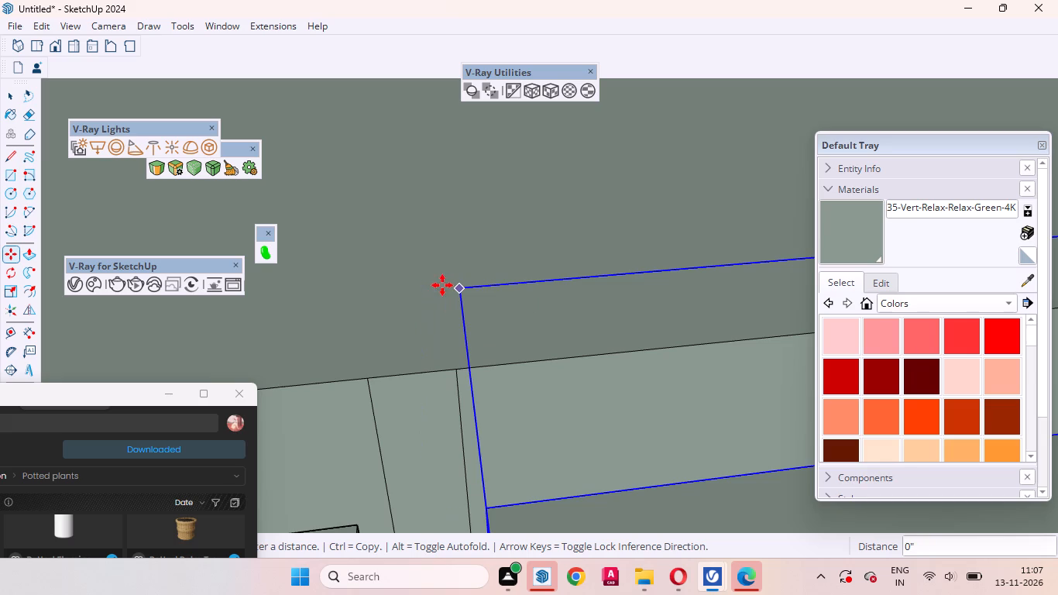
scroll(438, 297, up, 5)
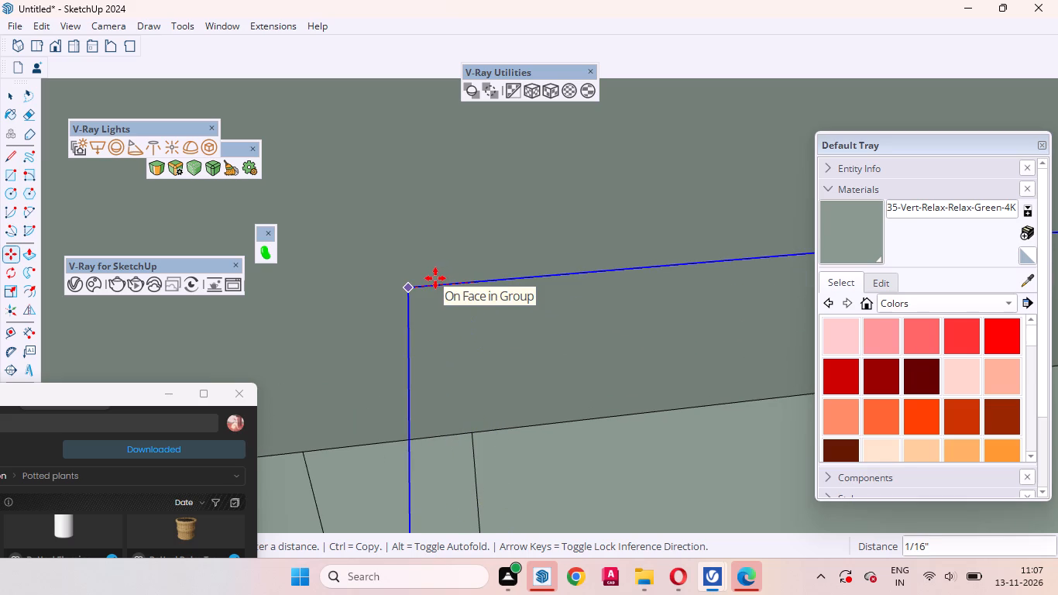
click(435, 278)
Move the copied fourth door along the cabinet front until its top side edge meets the corner of the bay divider.
scroll(472, 397, up, 3)
middle_drag(479, 432, 383, 419)
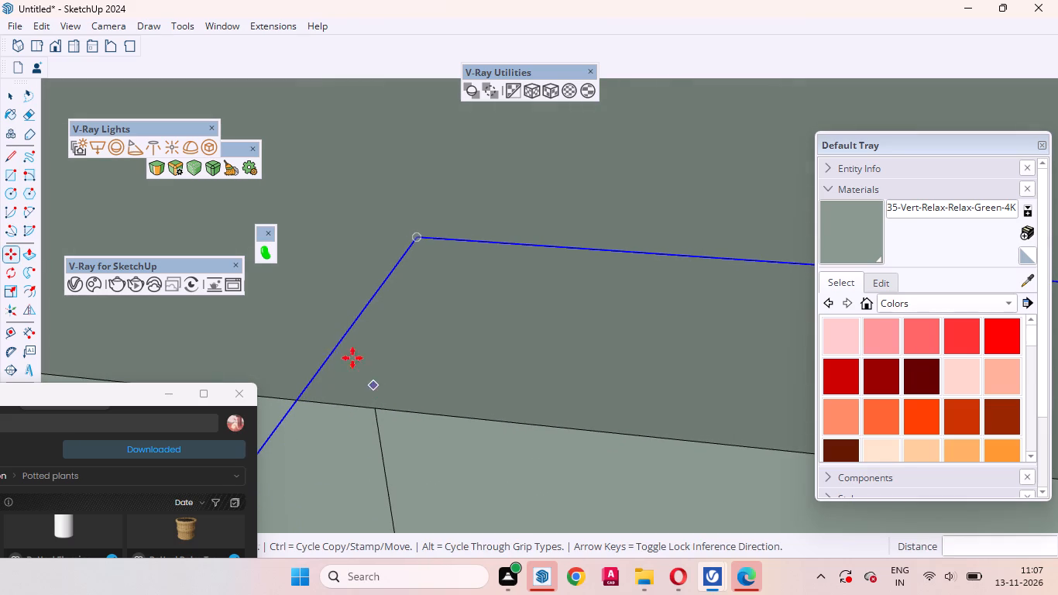
click(328, 353)
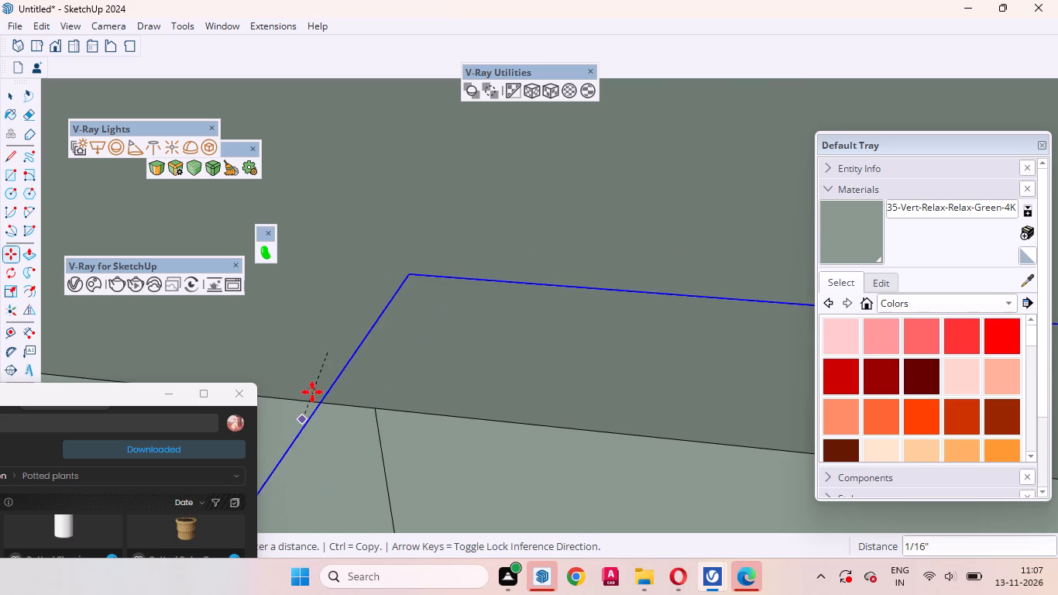
key(space)
key(m)
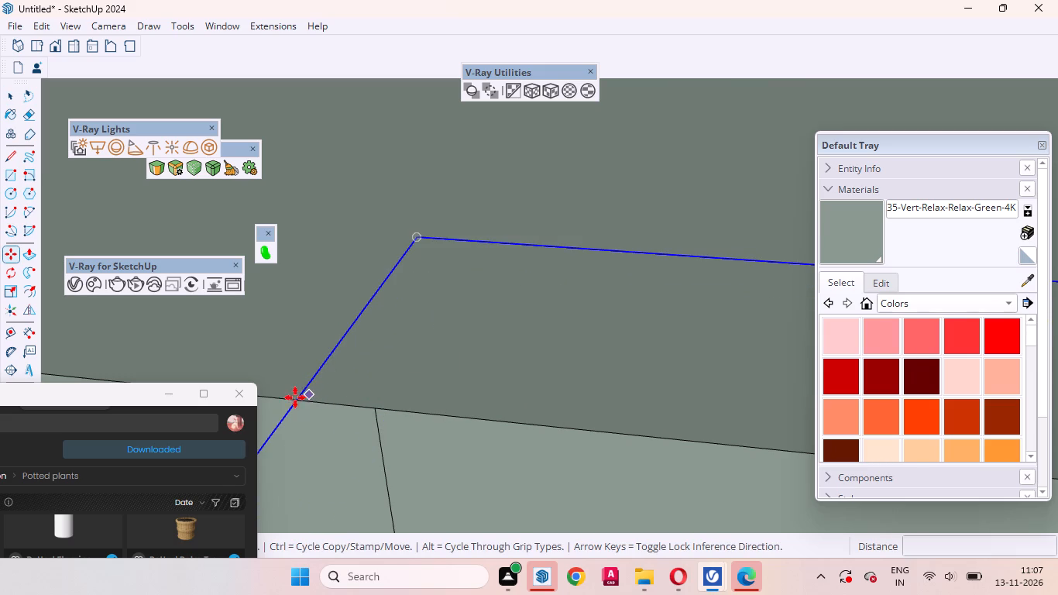
click(298, 397)
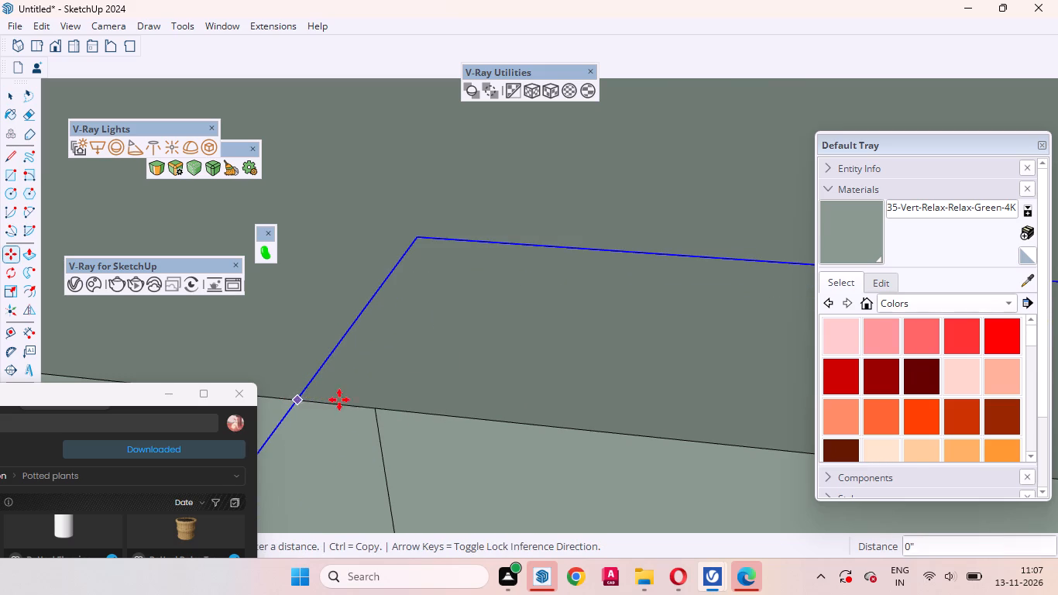
click(368, 409)
key(space)
scroll(452, 302, down, 2)
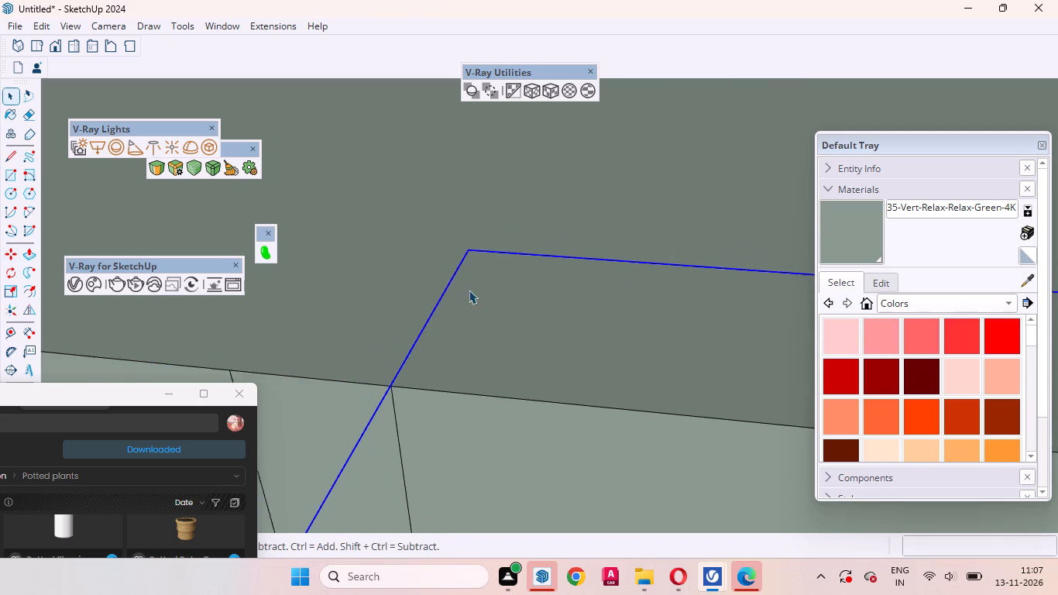
scroll(469, 290, down, 5)
scroll(477, 273, up, 1)
scroll(483, 274, down, 20)
scroll(483, 274, down, 10)
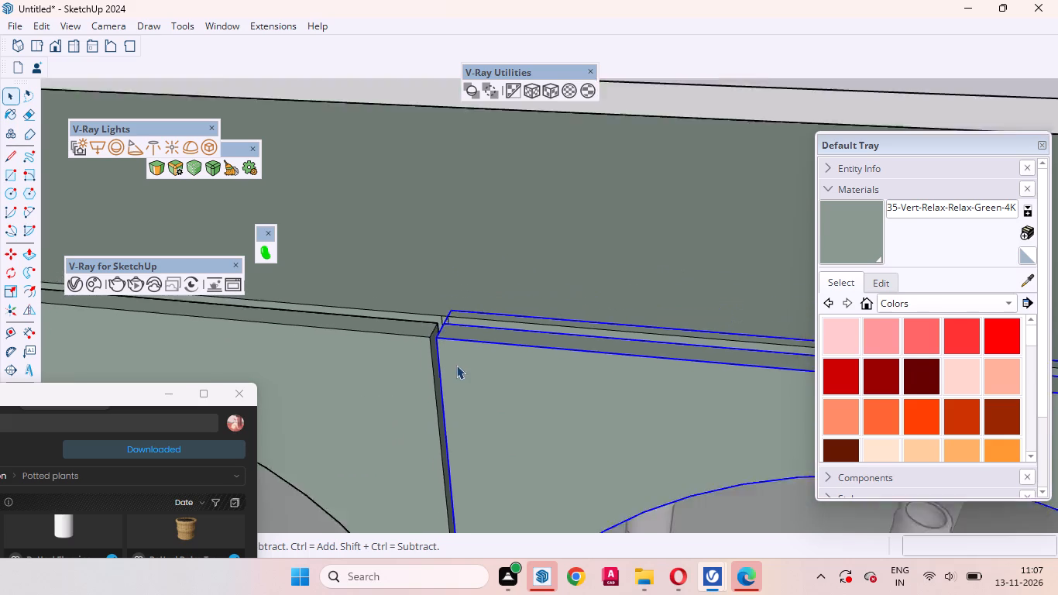
scroll(456, 365, down, 20)
scroll(456, 365, down, 9)
click(644, 252)
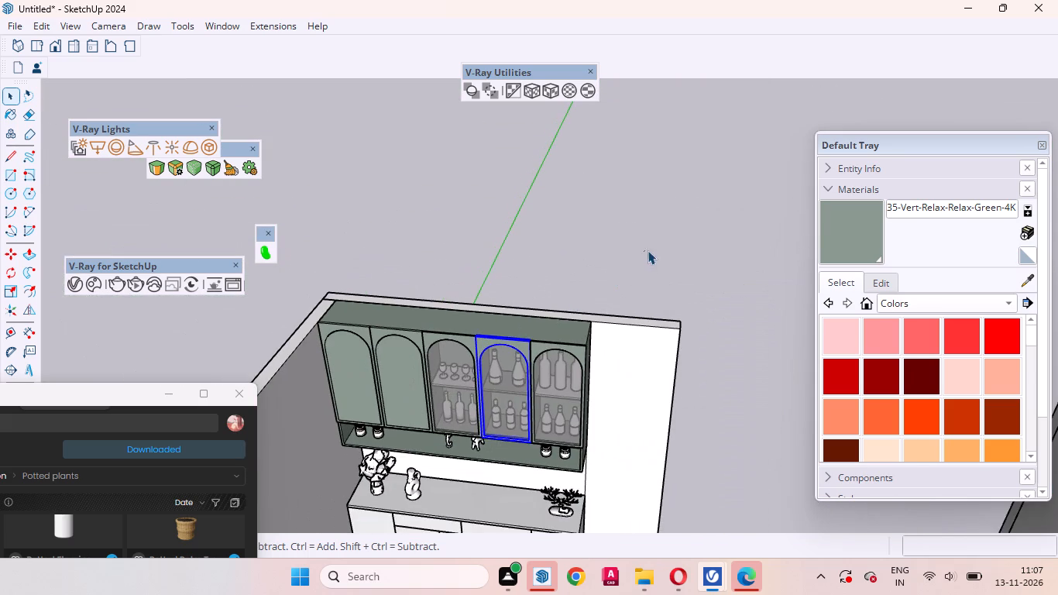
Inspect the glass and frame faces inside the third arched door's group.
scroll(436, 413, up, 9)
middle_drag(514, 432, 600, 370)
click(493, 355)
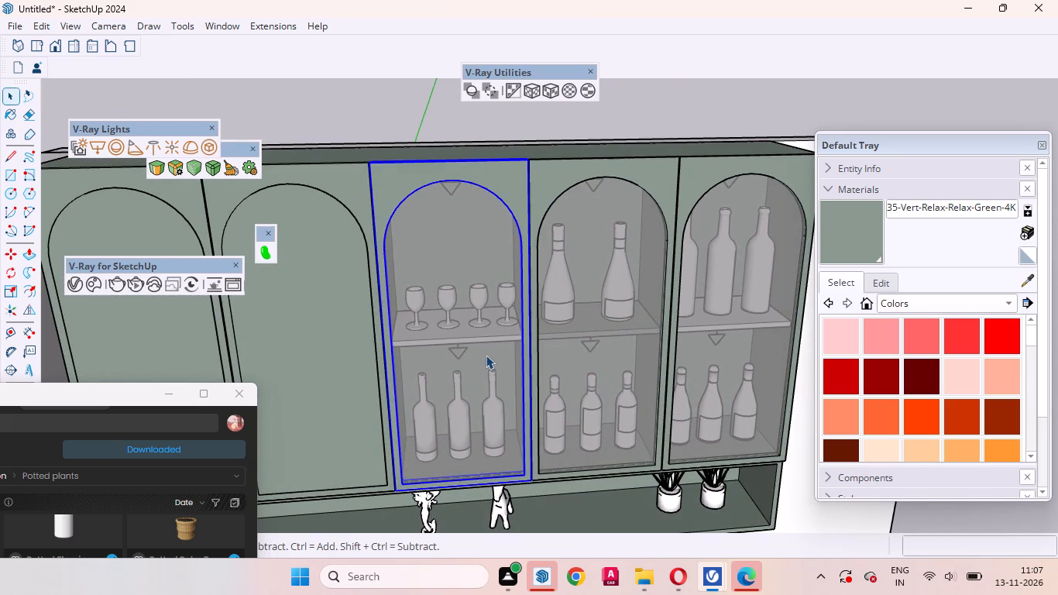
double_click(485, 355)
click(469, 352)
right_click(469, 352)
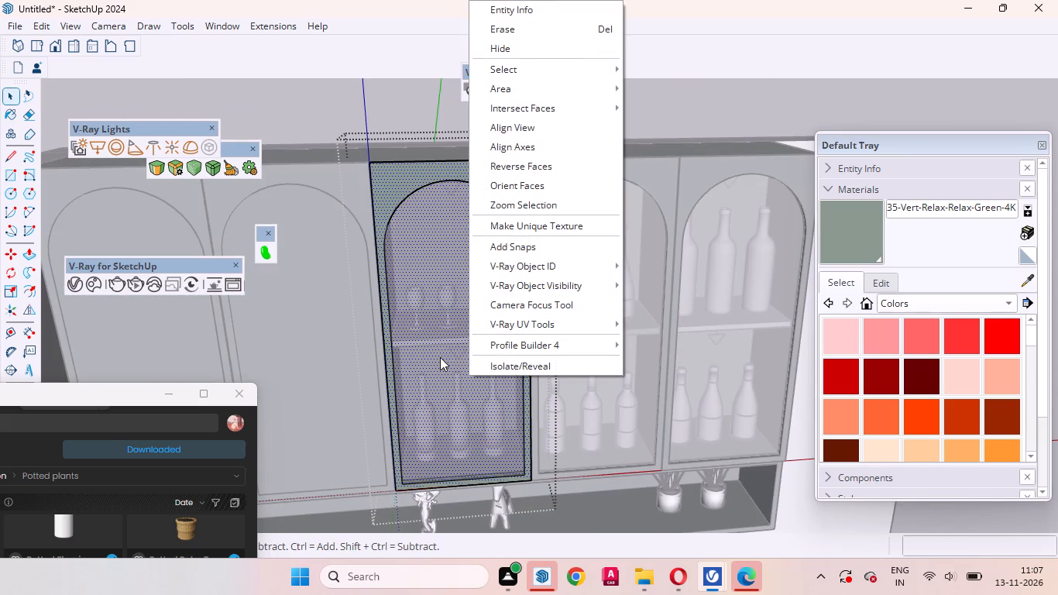
double_click(437, 358)
click(448, 319)
double_click(436, 316)
click(476, 318)
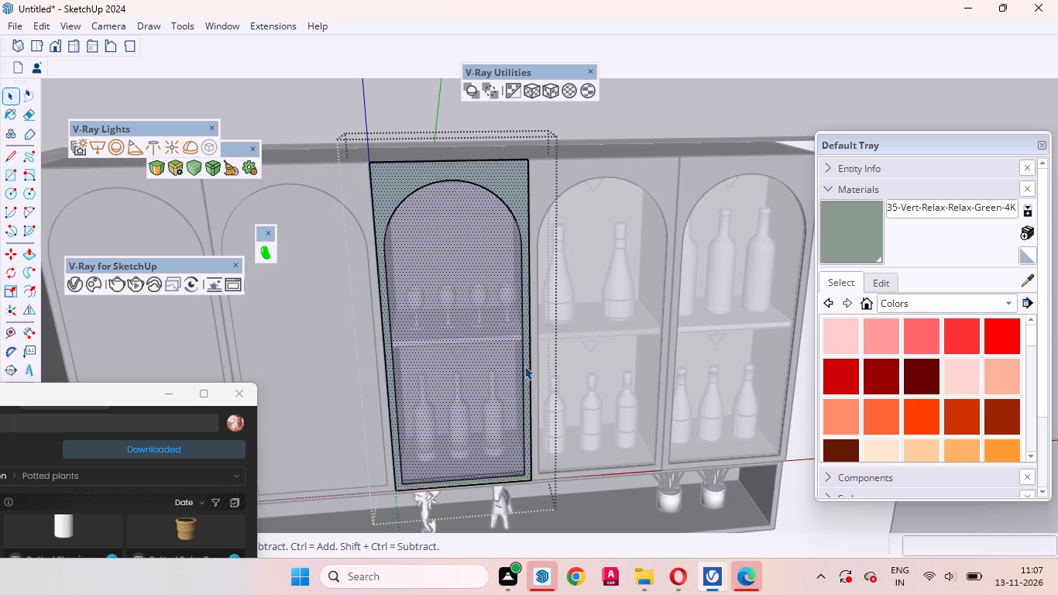
middle_drag(506, 376, 342, 438)
click(671, 97)
Examine the third door's glass and frame edges again, and check all three glass doors from the side and front.
scroll(434, 270, up, 4)
middle_drag(433, 328, 363, 286)
click(410, 277)
scroll(439, 359, down, 3)
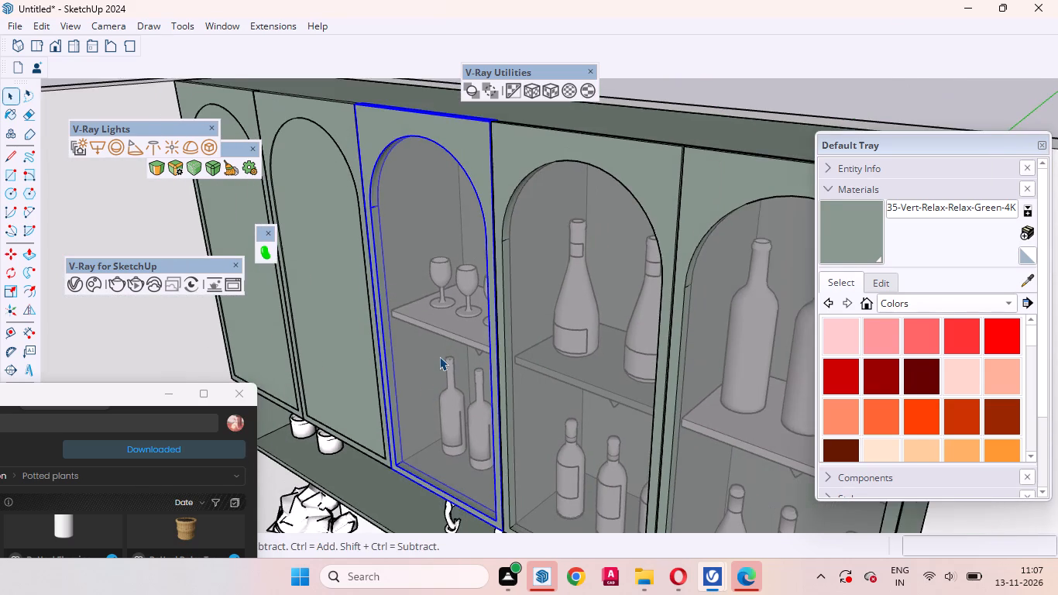
click(428, 302)
triple_click(421, 287)
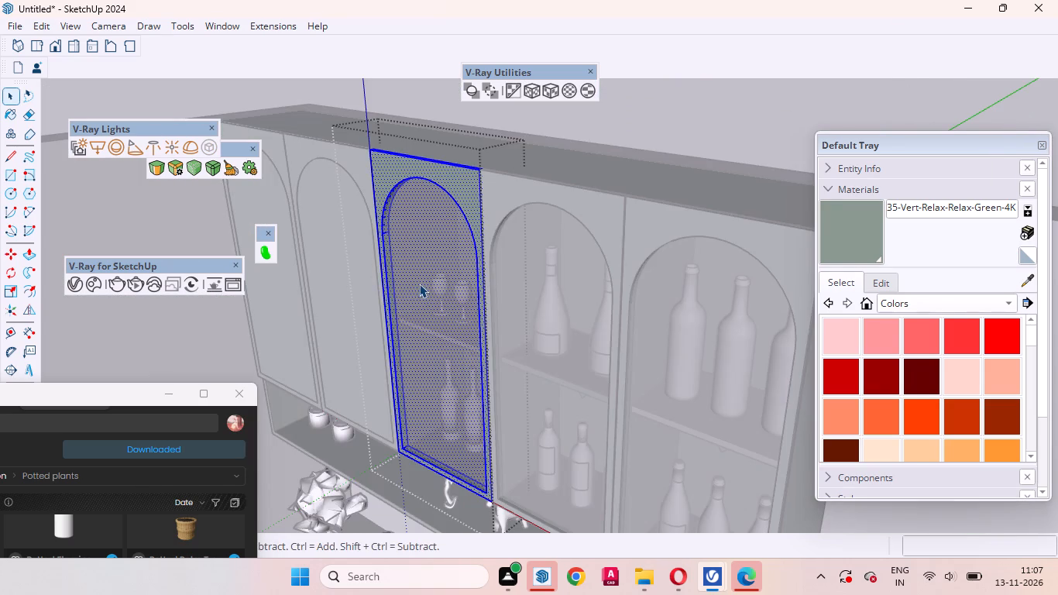
double_click(419, 284)
click(419, 280)
click(419, 291)
click(410, 291)
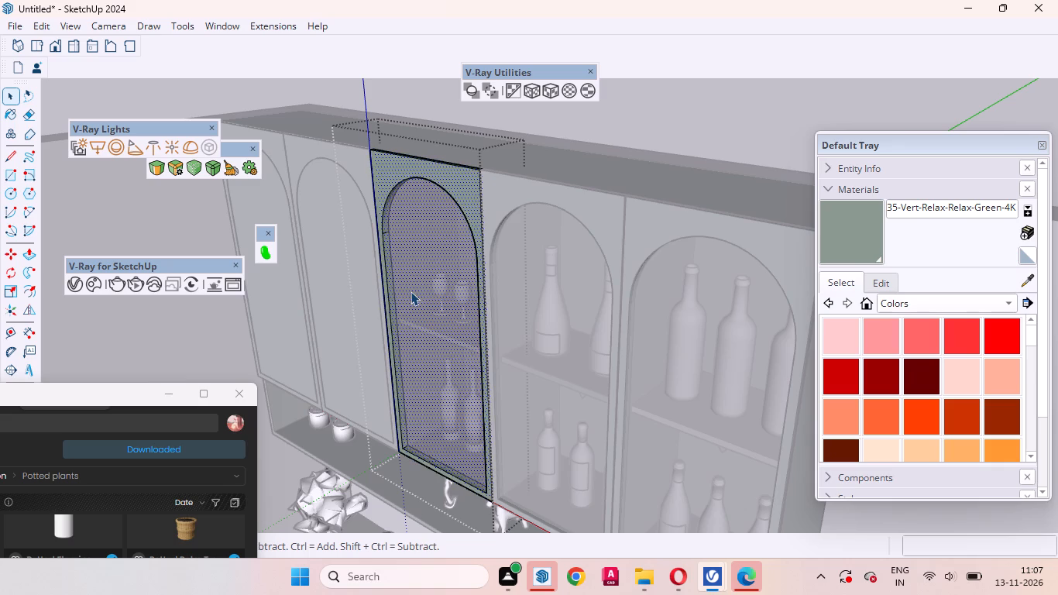
scroll(462, 304, down, 2)
click(651, 160)
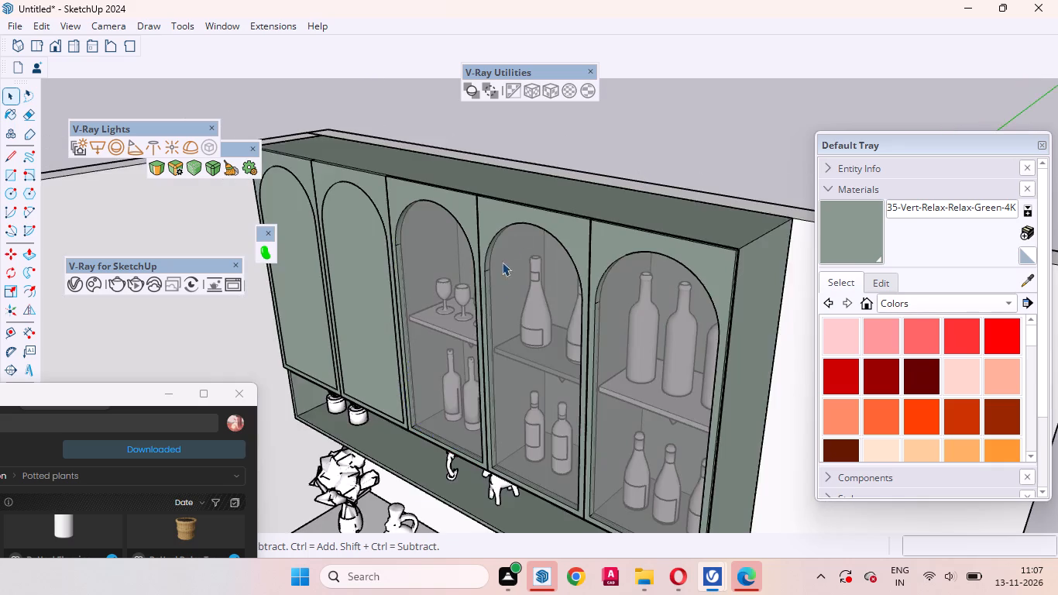
scroll(500, 278, up, 4)
middle_drag(546, 332, 596, 274)
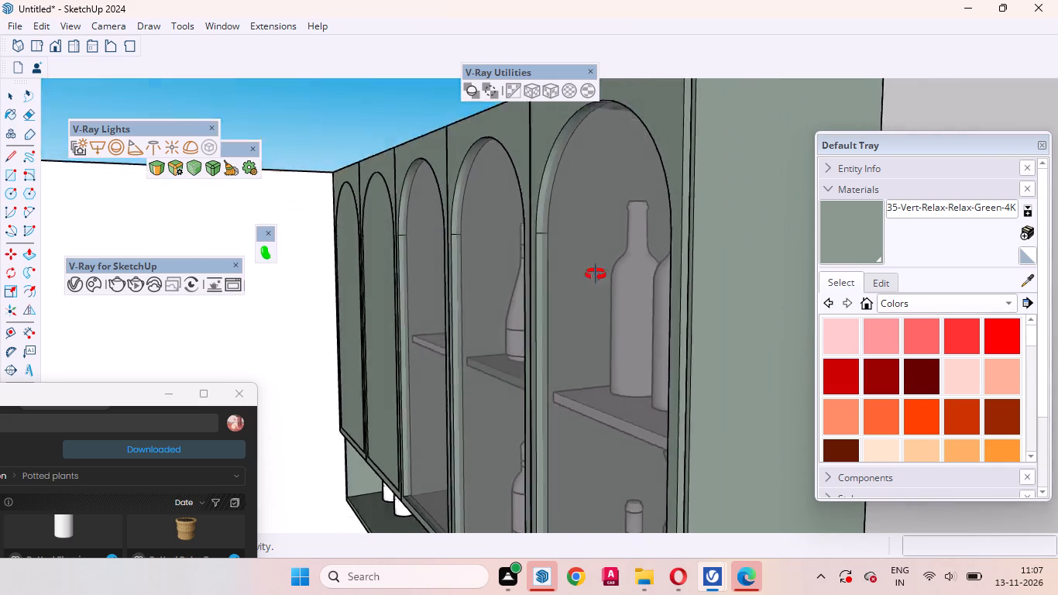
middle_drag(596, 274, 654, 260)
scroll(599, 227, down, 11)
middle_drag(531, 270, 619, 328)
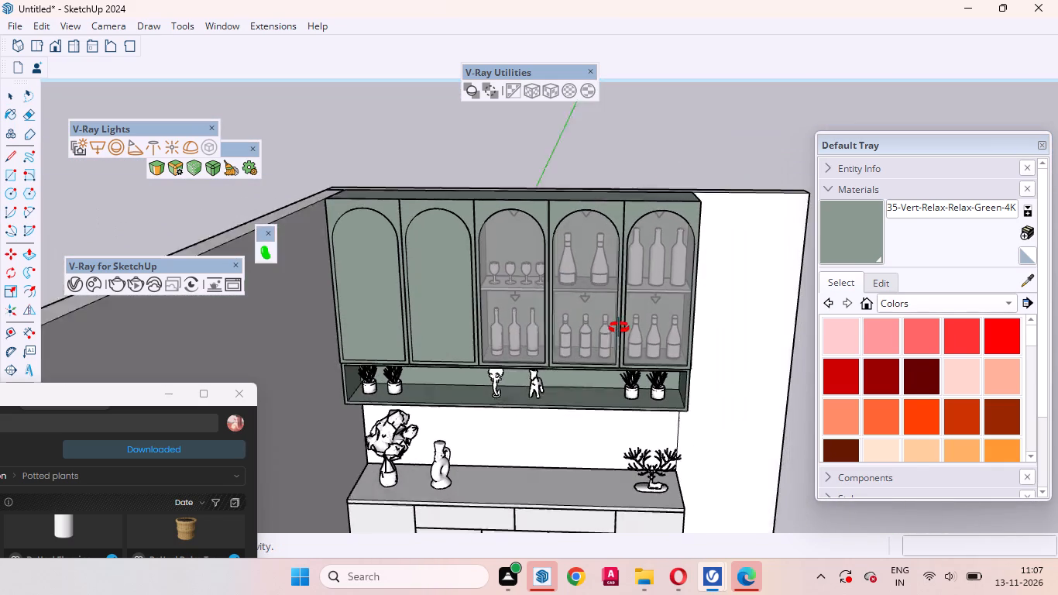
middle_drag(619, 328, 620, 330)
click(625, 126)
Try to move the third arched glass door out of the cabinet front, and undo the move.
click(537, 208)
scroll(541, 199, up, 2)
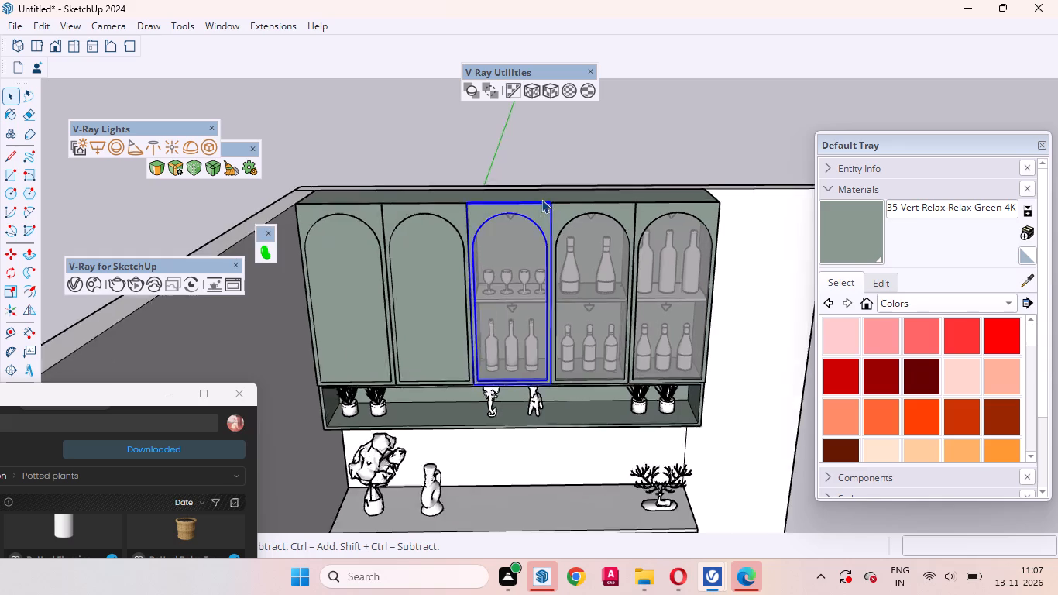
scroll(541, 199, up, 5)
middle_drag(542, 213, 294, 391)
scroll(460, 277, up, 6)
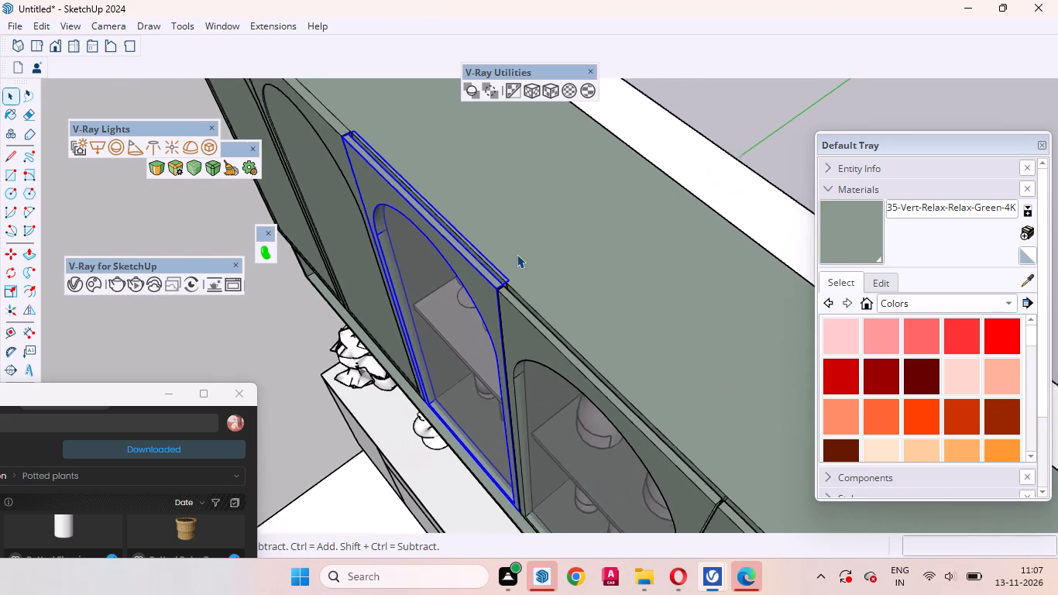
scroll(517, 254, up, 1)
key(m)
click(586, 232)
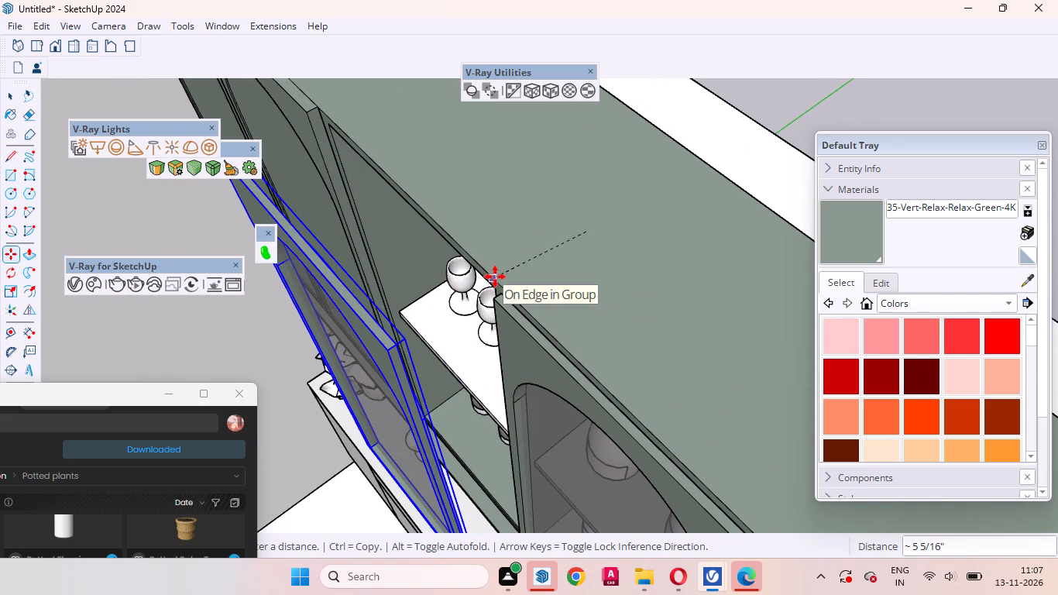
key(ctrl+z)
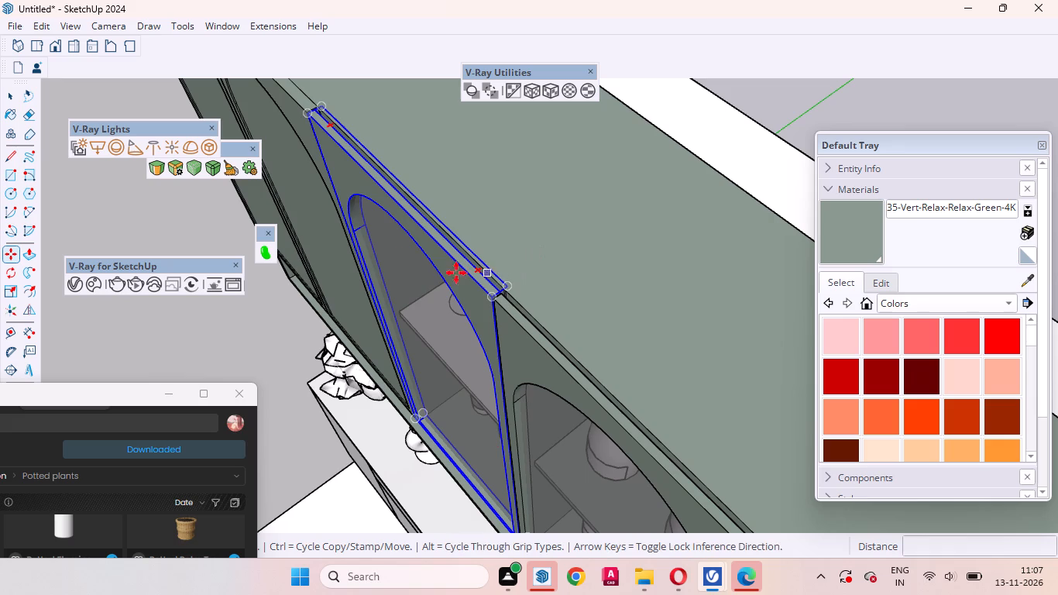
Hide the third arched glass door to expose the shelf behind it.
key(space)
right_click(469, 287)
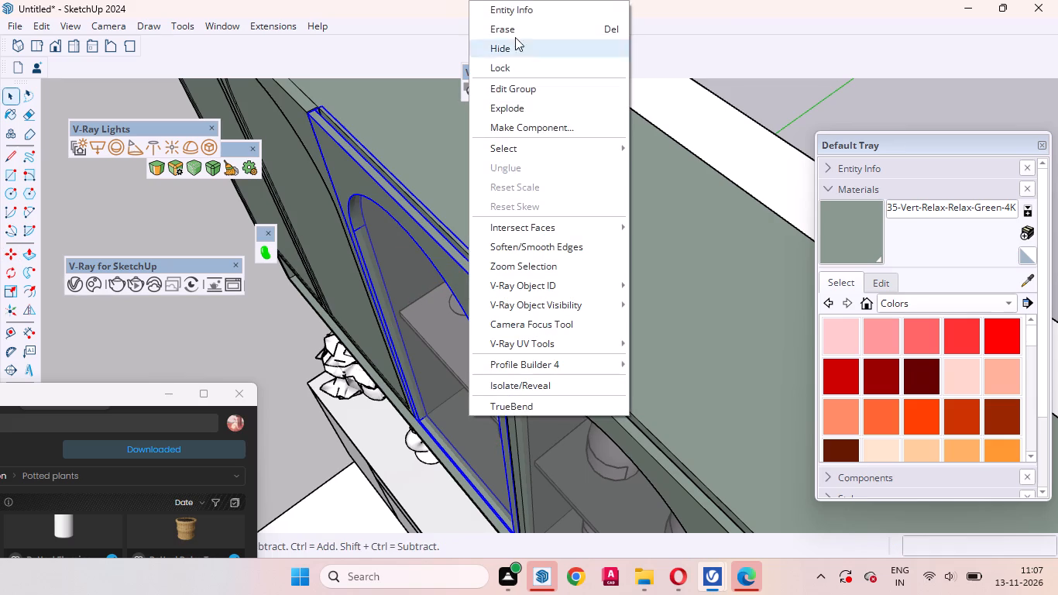
click(513, 50)
Paint the wine-glass shelf in the third bay with the Relax Green laminate.
middle_drag(407, 270, 660, 129)
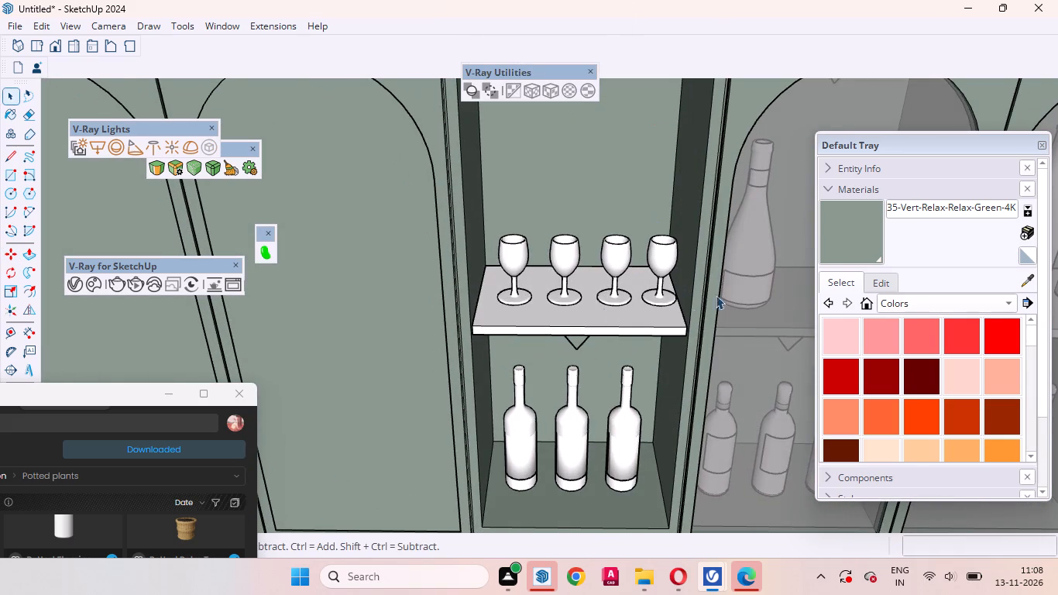
click(855, 235)
scroll(570, 331, up, 7)
click(568, 309)
middle_drag(566, 332, 565, 328)
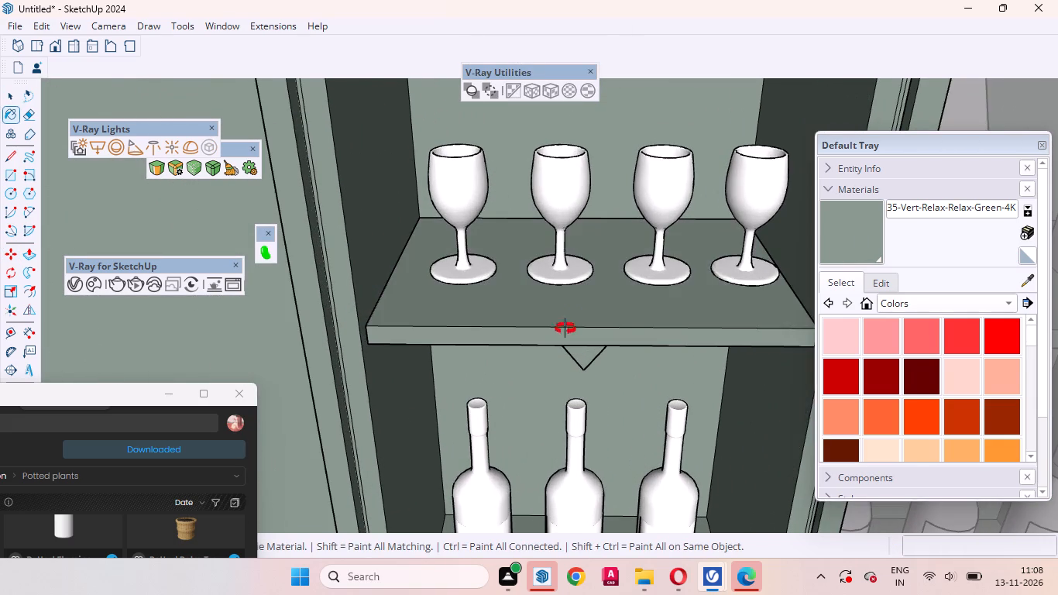
middle_drag(565, 328, 543, 201)
key(space)
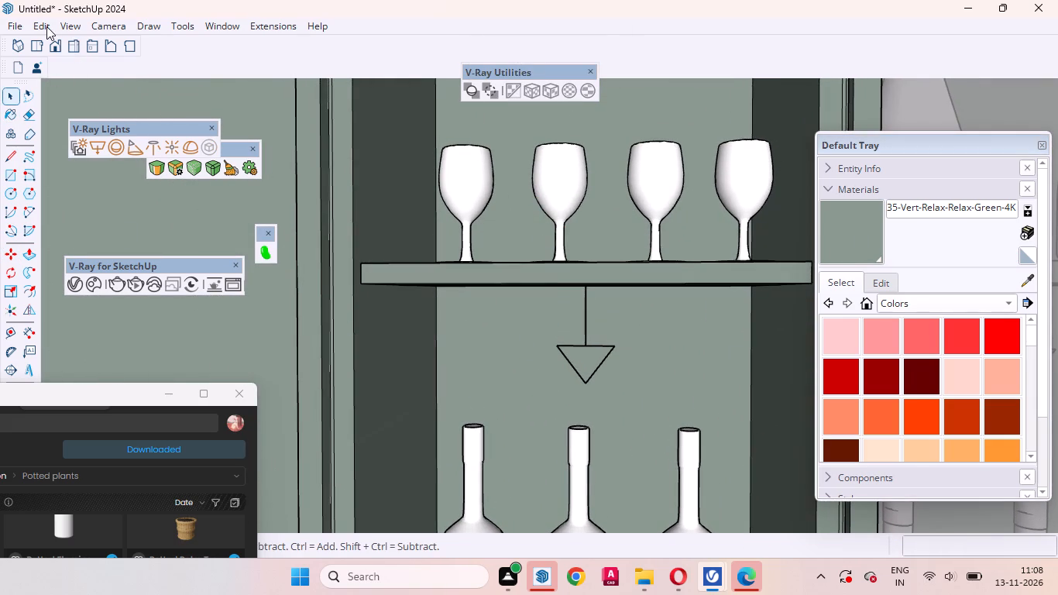
Unhide the last hidden object to bring back the third arched glass door.
click(45, 25)
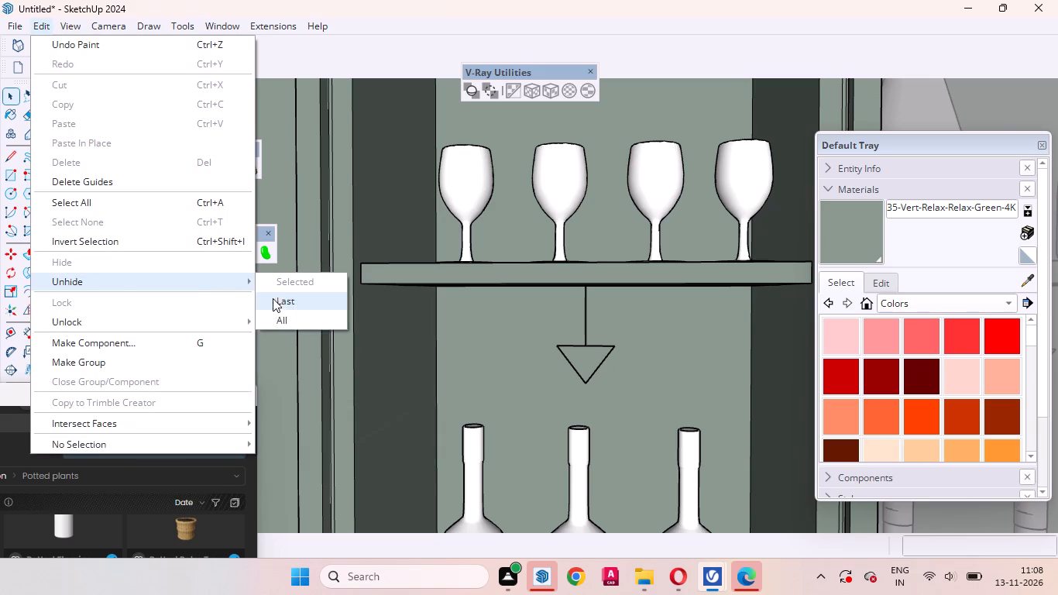
click(298, 306)
scroll(319, 380, down, 14)
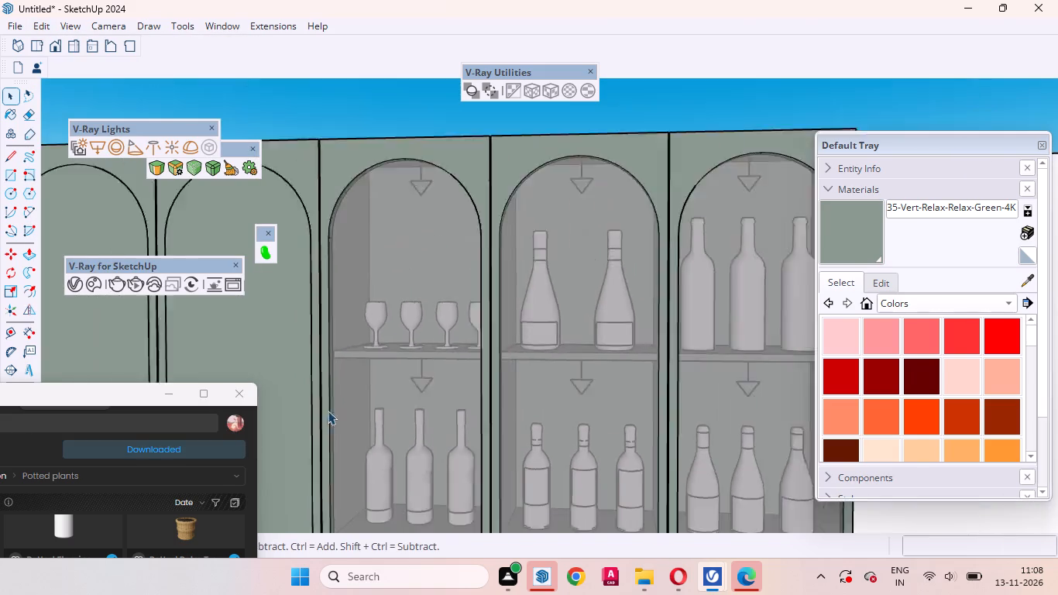
scroll(328, 411, down, 9)
click(608, 223)
Hide the fifth arched glass door at the cabinet's end to expose its inner shelf and bottles.
scroll(465, 291, up, 12)
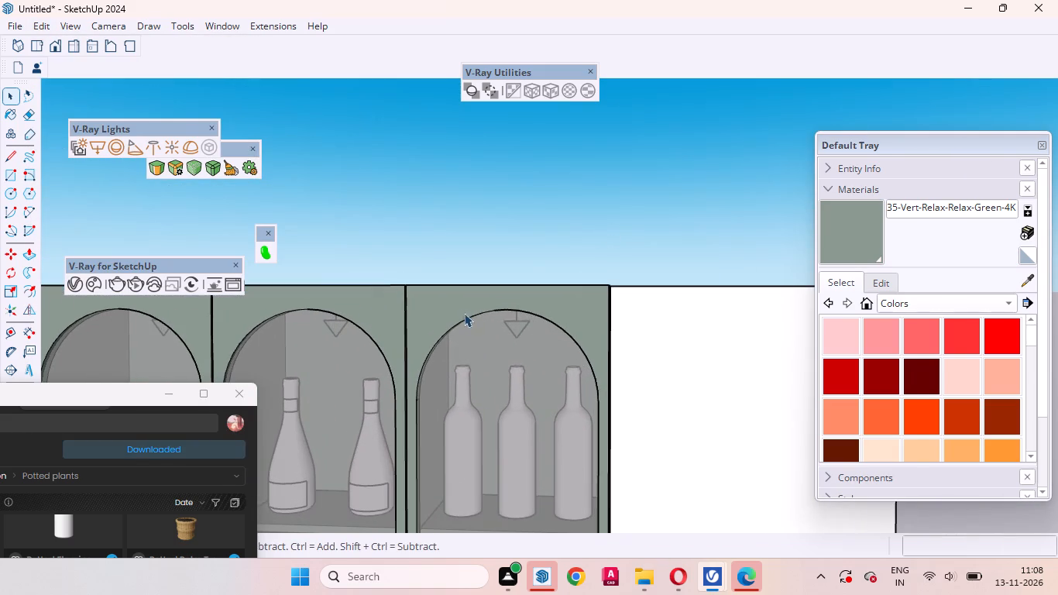
click(456, 309)
right_click(455, 309)
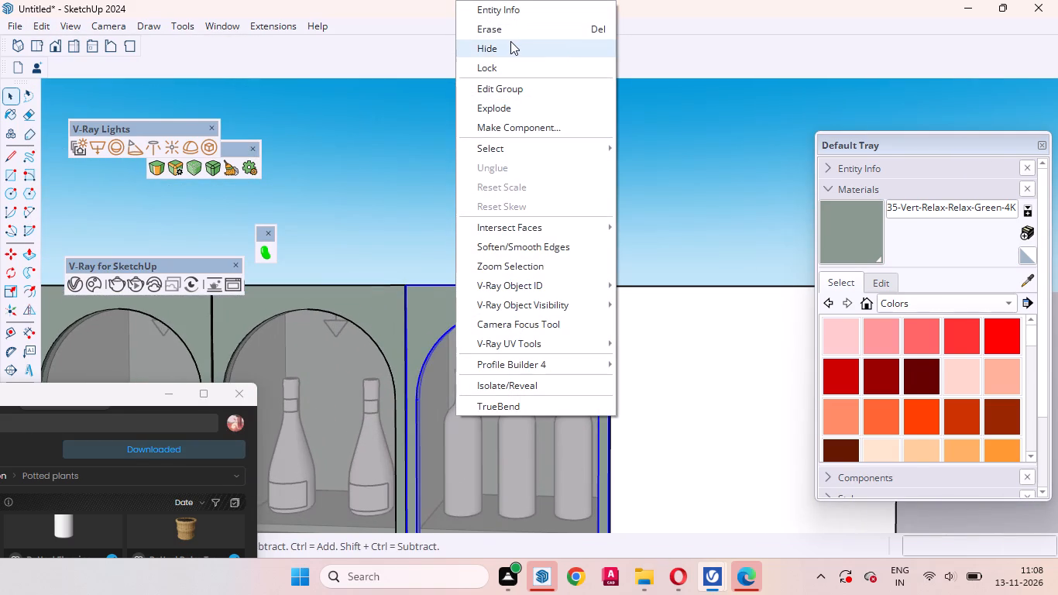
click(510, 41)
scroll(505, 289, up, 1)
scroll(505, 197, down, 8)
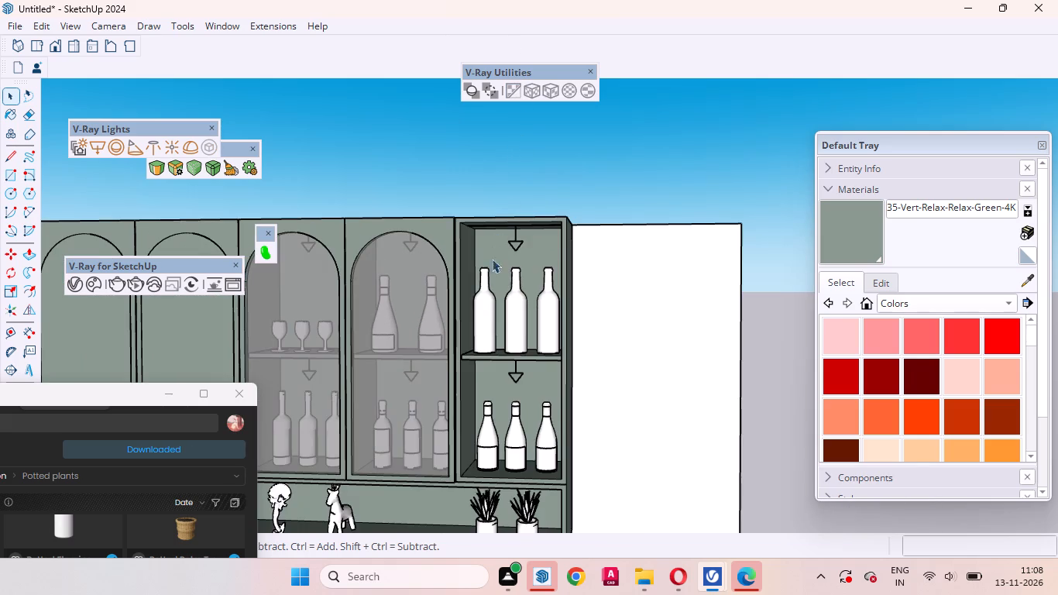
Unhide the last hidden object to bring back the fifth arched glass door.
scroll(505, 325, down, 3)
click(41, 22)
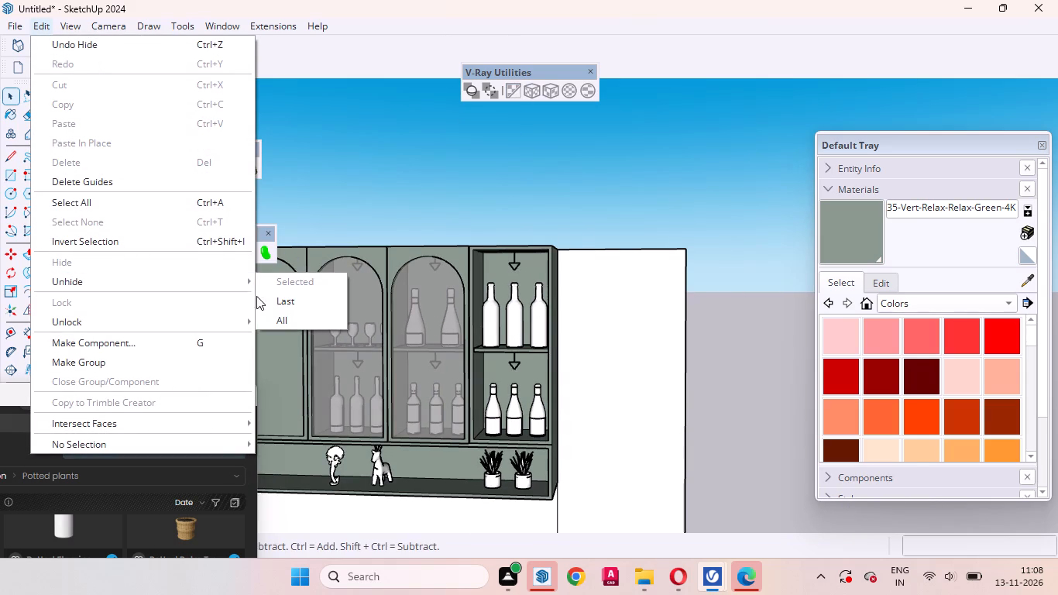
click(292, 301)
click(582, 215)
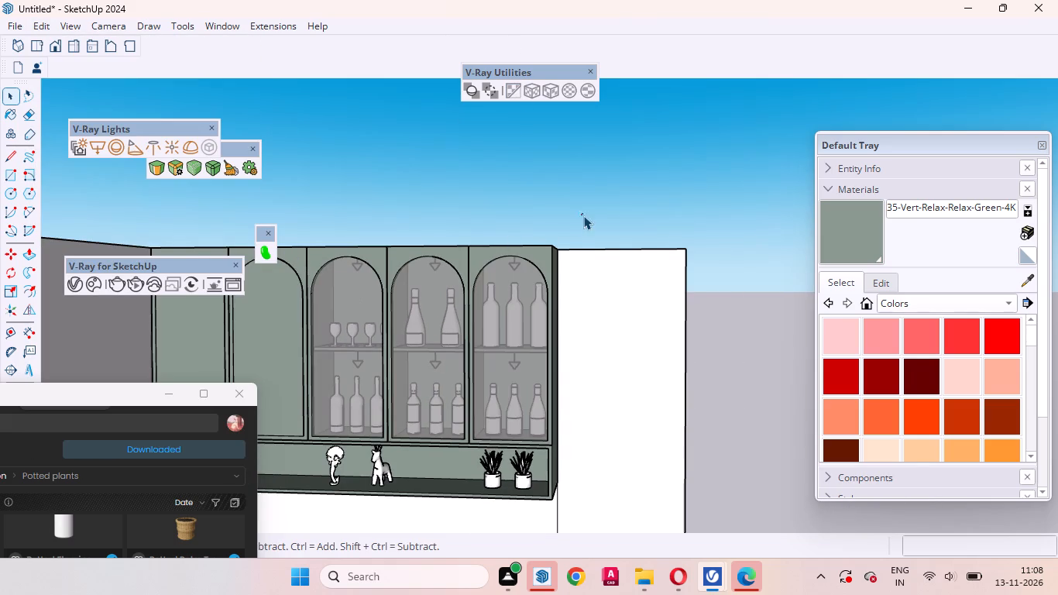
Look over the whole bar unit from the front and below, and view the laminate swatches in the Lightbeans library.
scroll(656, 254, down, 5)
middle_drag(540, 363, 588, 442)
scroll(494, 199, down, 8)
middle_drag(497, 315, 439, 229)
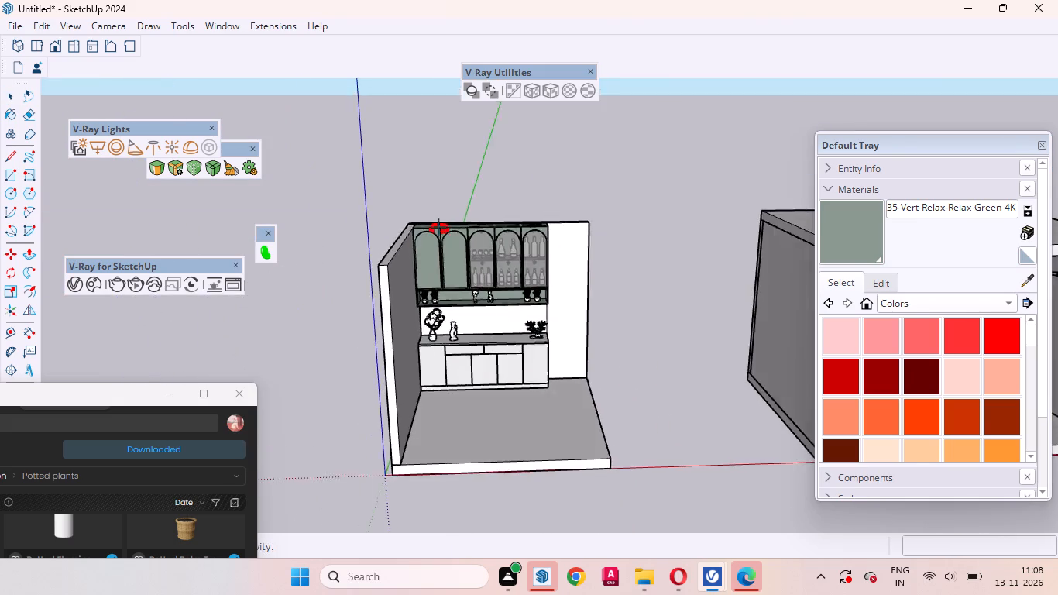
middle_drag(439, 229, 419, 132)
scroll(423, 249, up, 4)
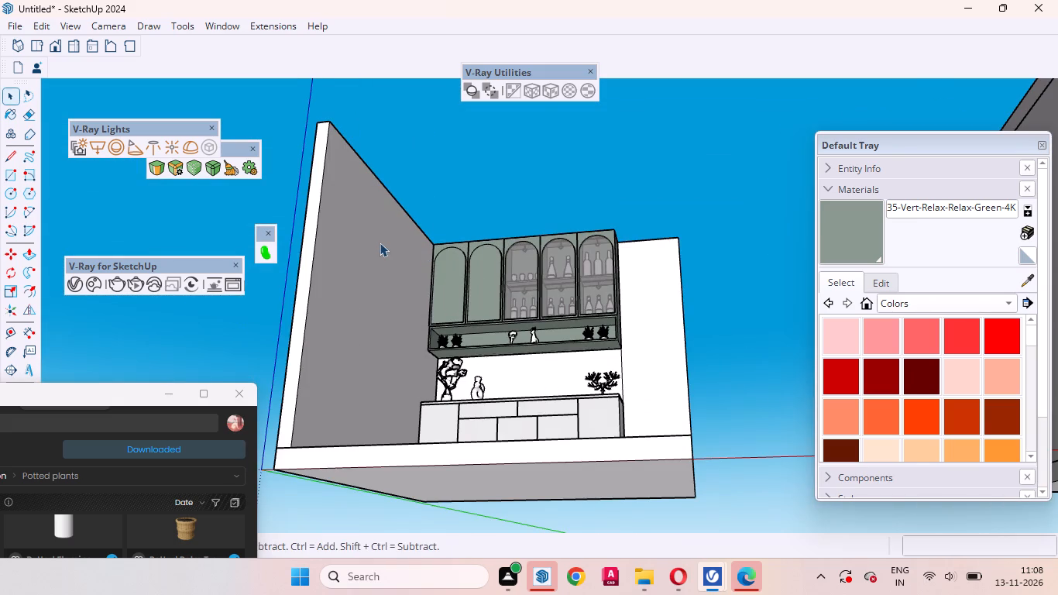
click(860, 238)
scroll(635, 341, up, 4)
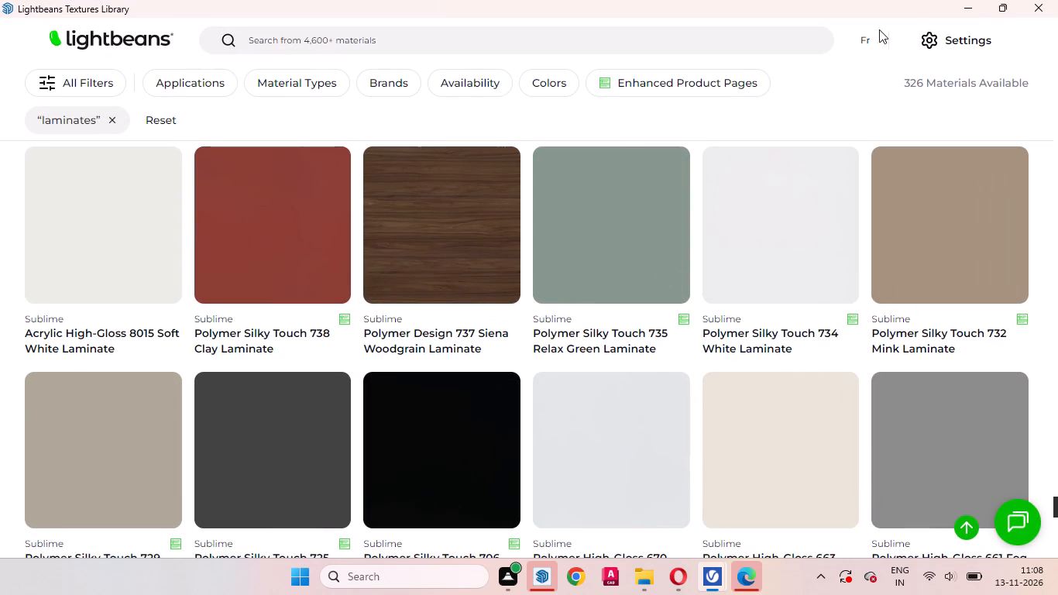
click(977, 9)
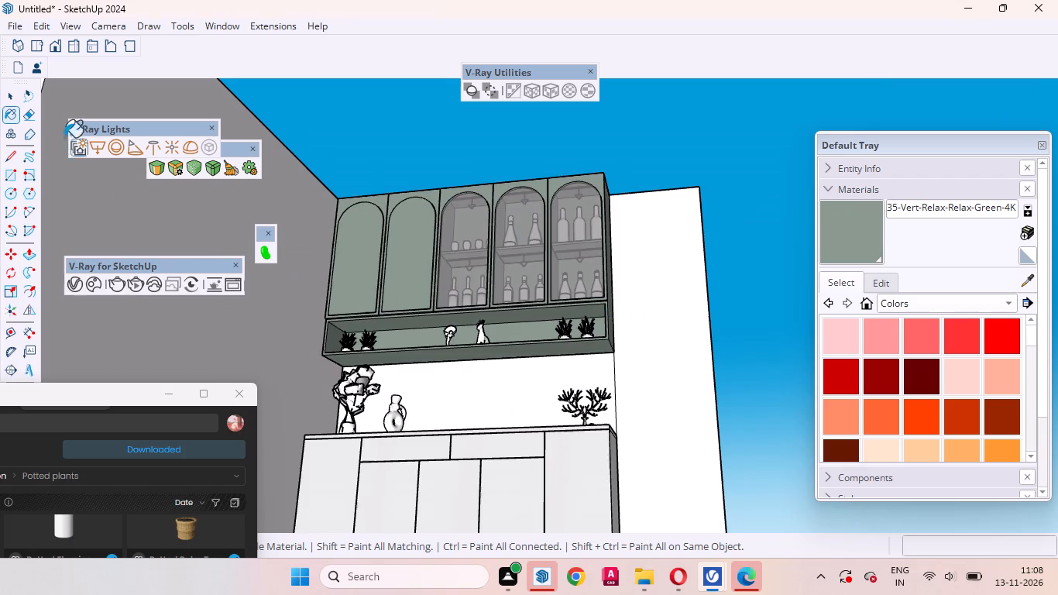
key(space)
click(14, 95)
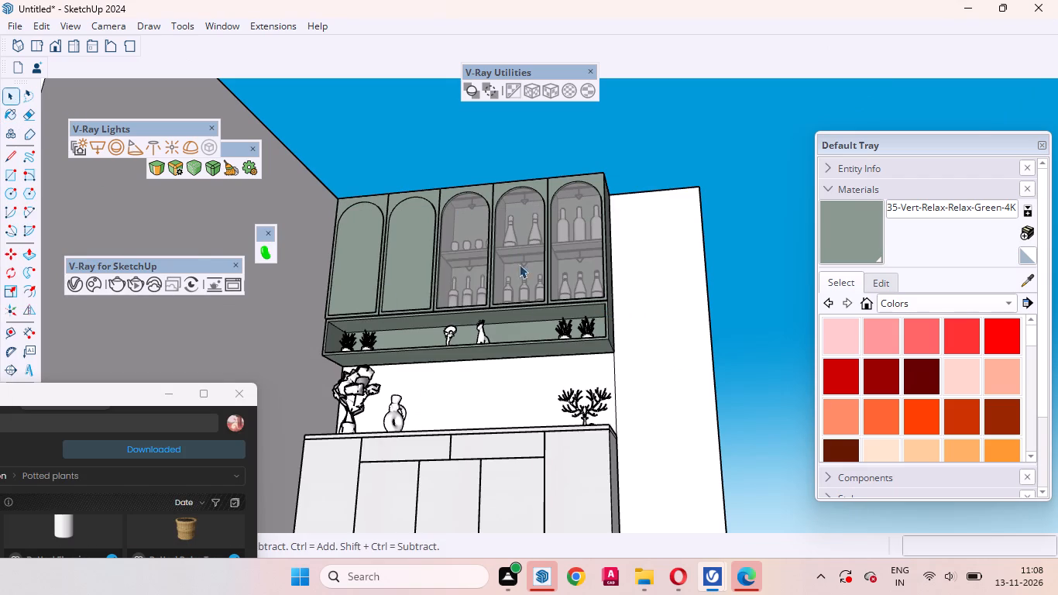
Examine the open display niche beneath the arched doors from several angles, including its ceiling.
scroll(524, 280, down, 4)
middle_drag(537, 328, 562, 549)
scroll(533, 342, up, 7)
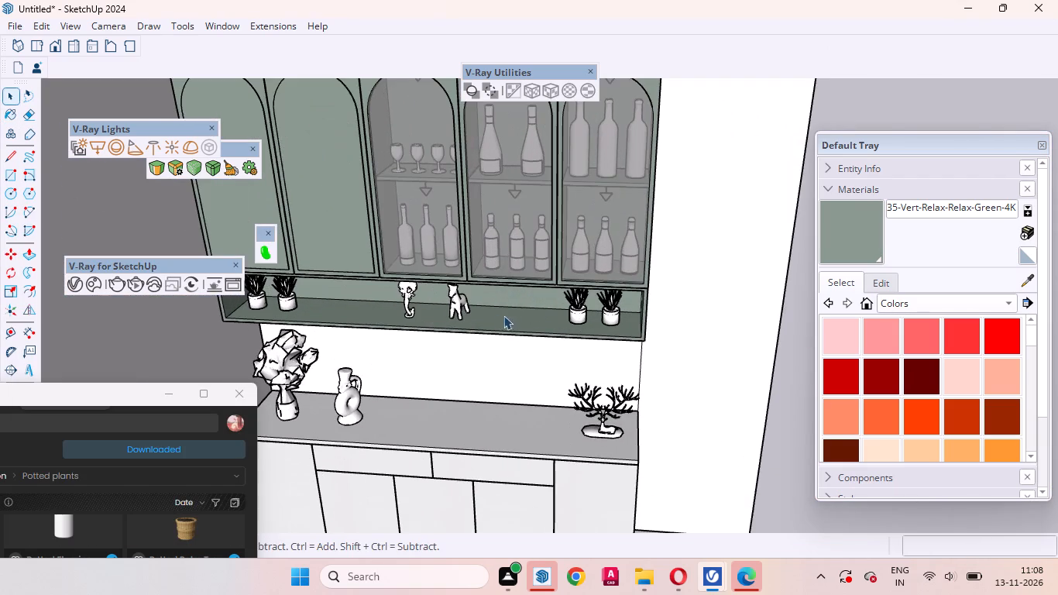
scroll(474, 329, up, 1)
scroll(479, 360, down, 2)
middle_drag(491, 359, 476, 276)
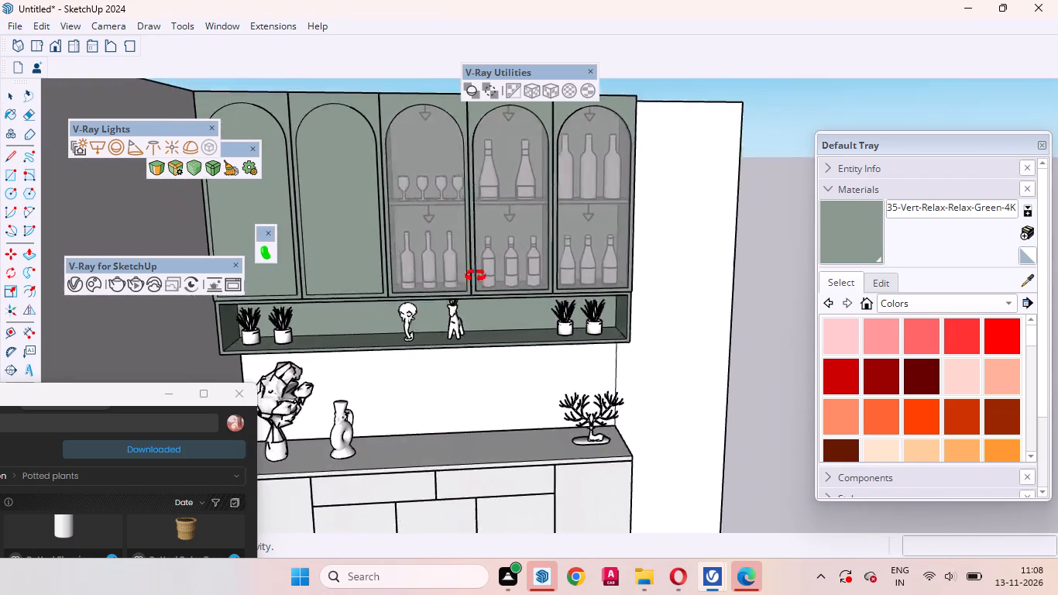
middle_drag(476, 276, 410, 239)
scroll(427, 258, down, 4)
middle_drag(462, 342, 431, 241)
scroll(435, 258, up, 6)
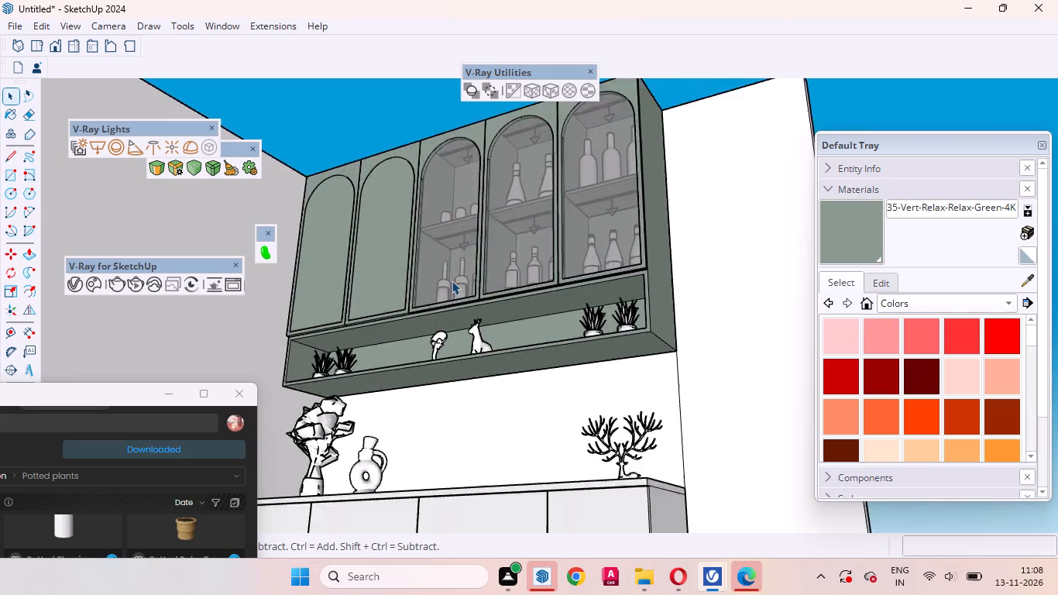
scroll(452, 280, up, 11)
scroll(593, 385, down, 5)
middle_drag(579, 414, 579, 359)
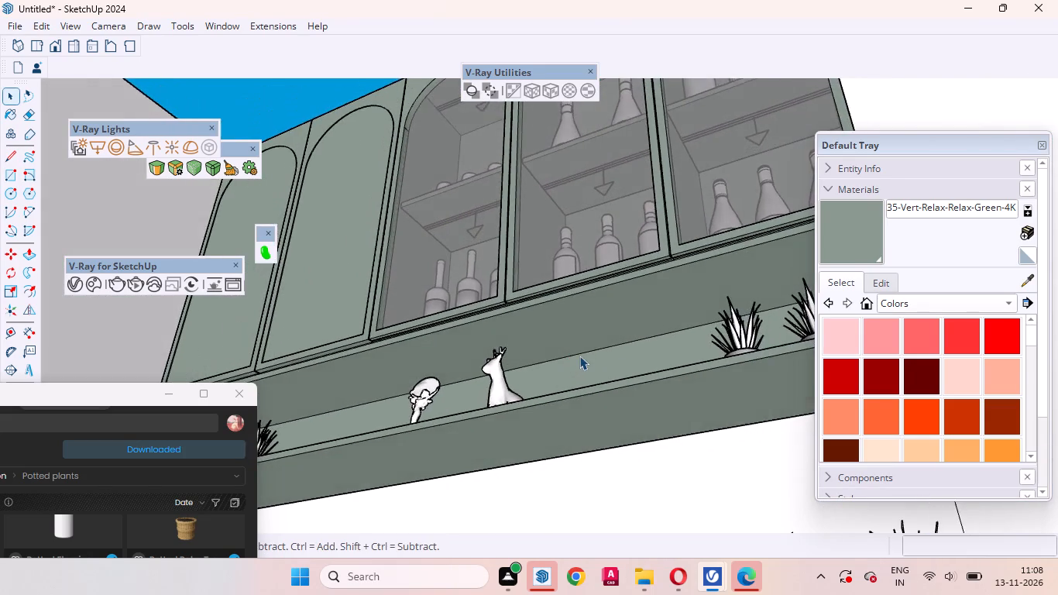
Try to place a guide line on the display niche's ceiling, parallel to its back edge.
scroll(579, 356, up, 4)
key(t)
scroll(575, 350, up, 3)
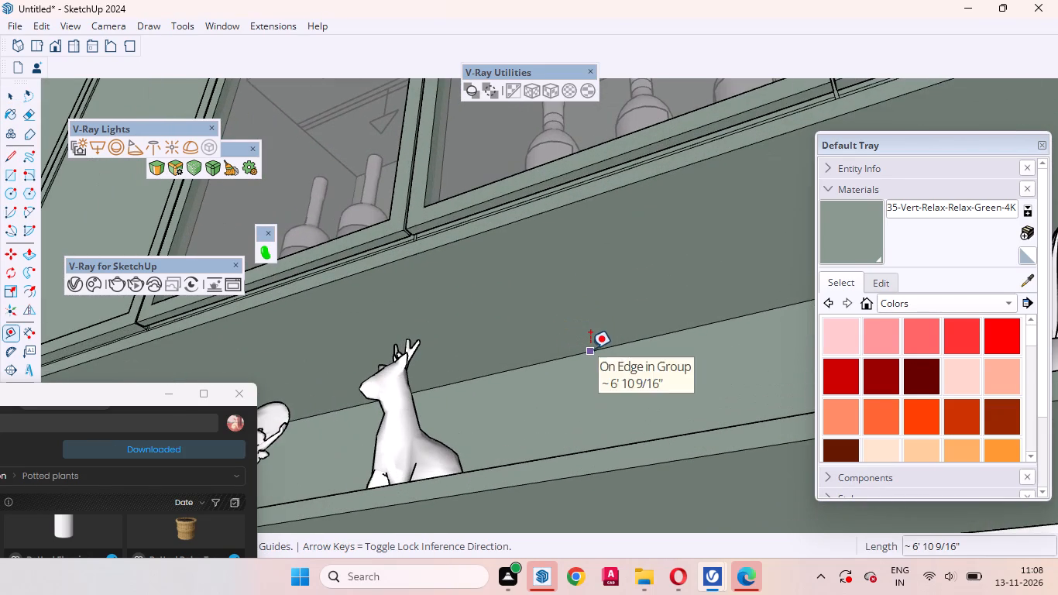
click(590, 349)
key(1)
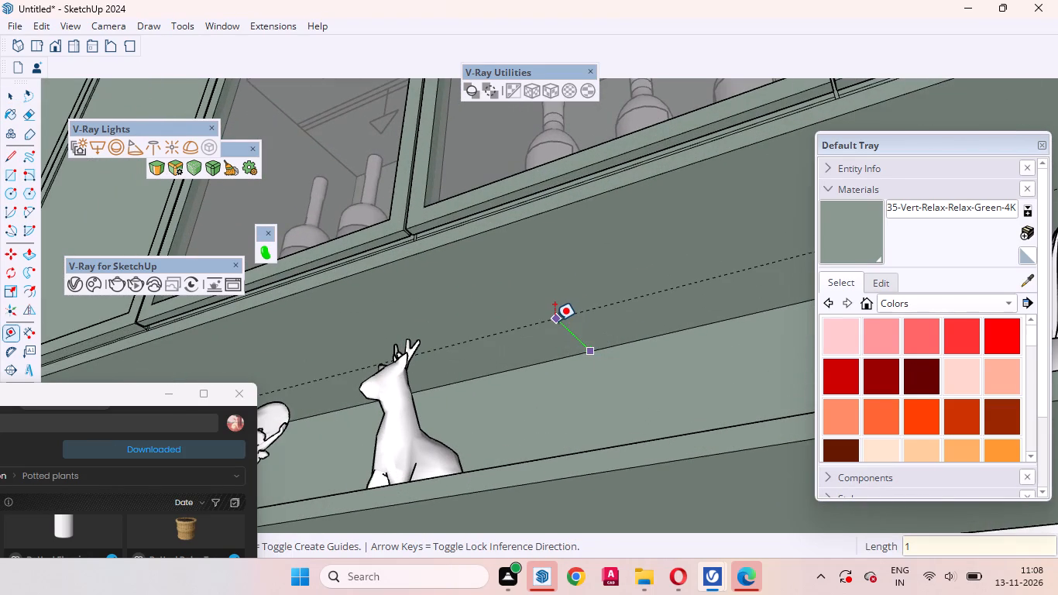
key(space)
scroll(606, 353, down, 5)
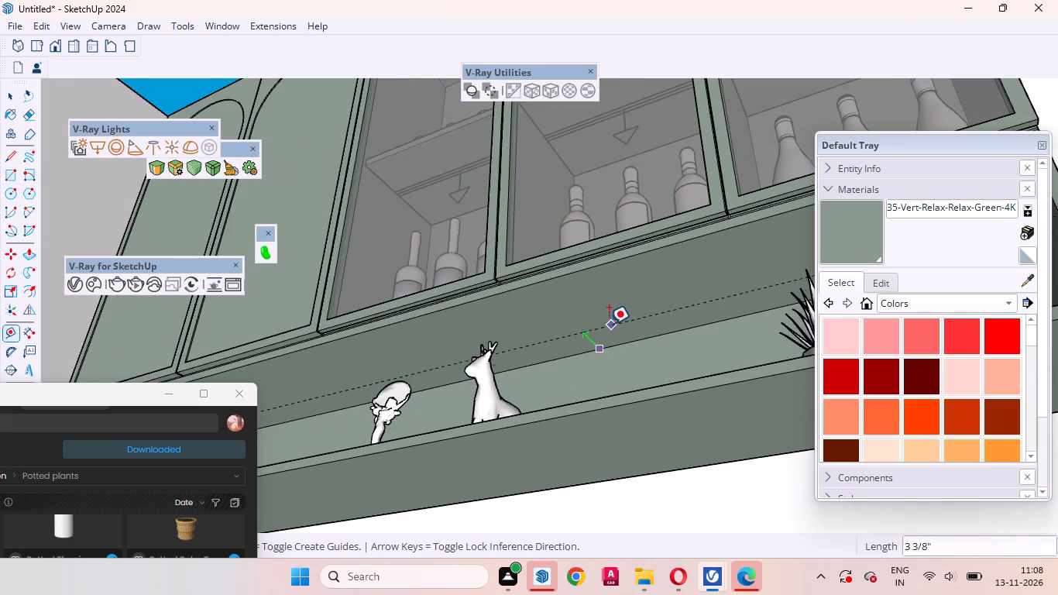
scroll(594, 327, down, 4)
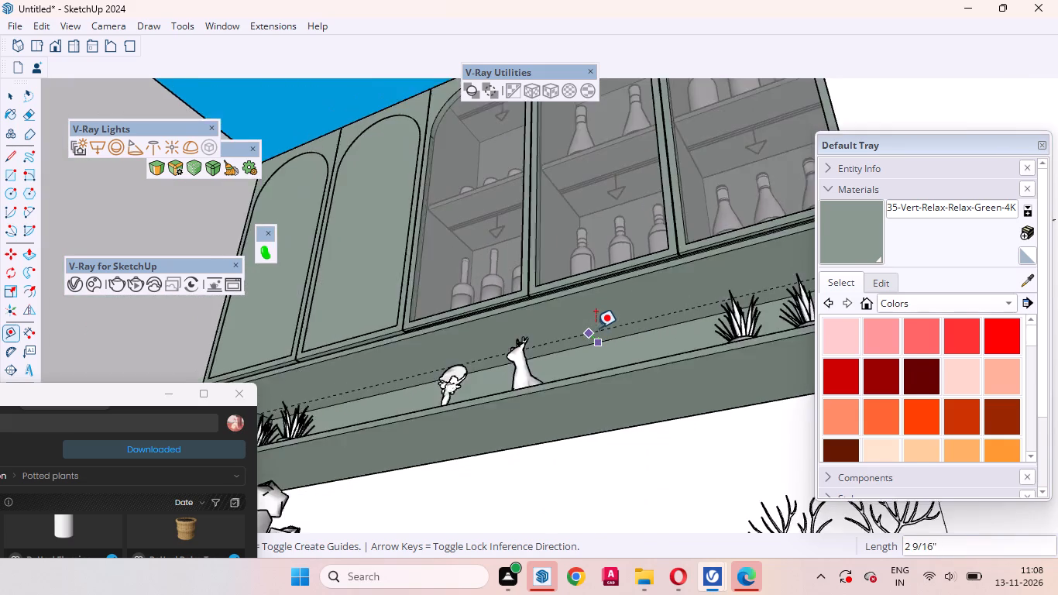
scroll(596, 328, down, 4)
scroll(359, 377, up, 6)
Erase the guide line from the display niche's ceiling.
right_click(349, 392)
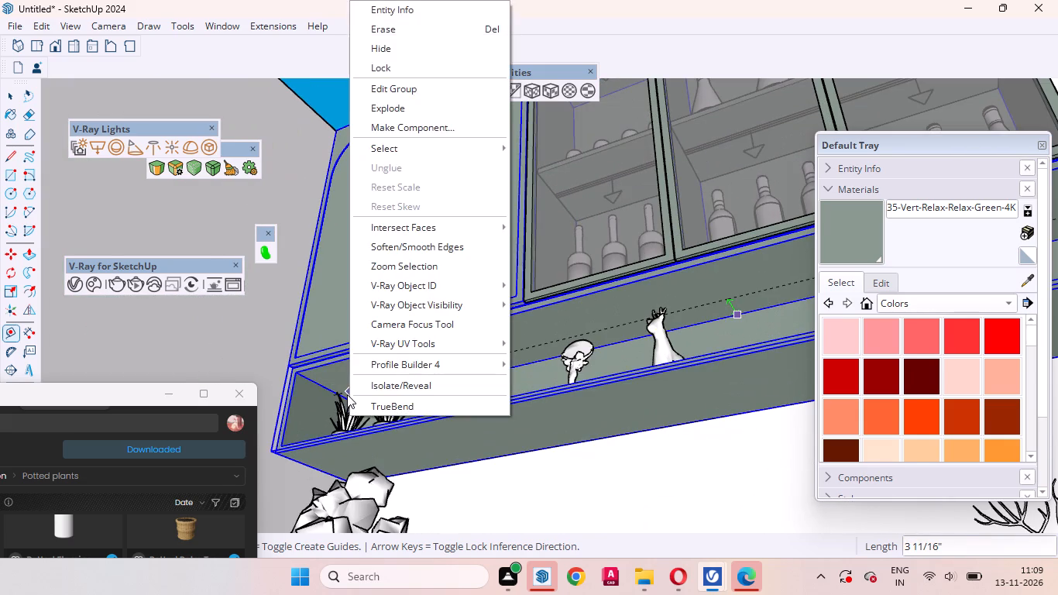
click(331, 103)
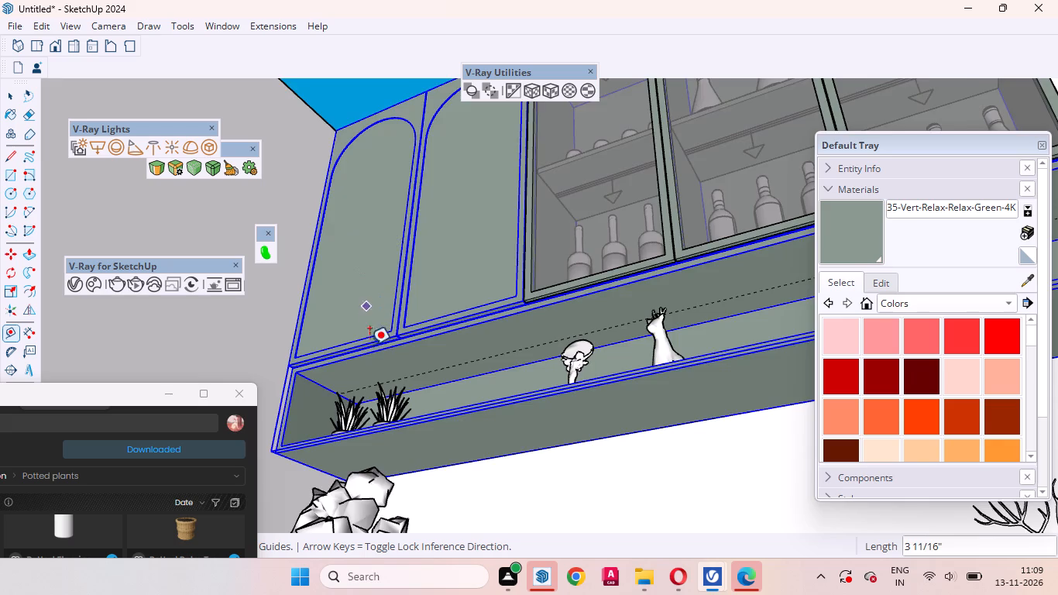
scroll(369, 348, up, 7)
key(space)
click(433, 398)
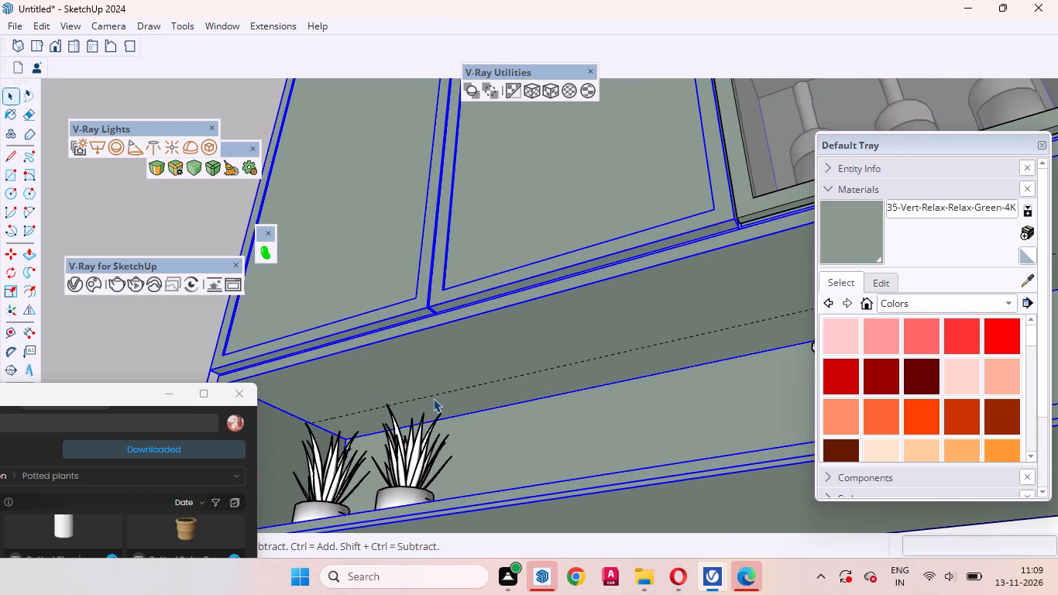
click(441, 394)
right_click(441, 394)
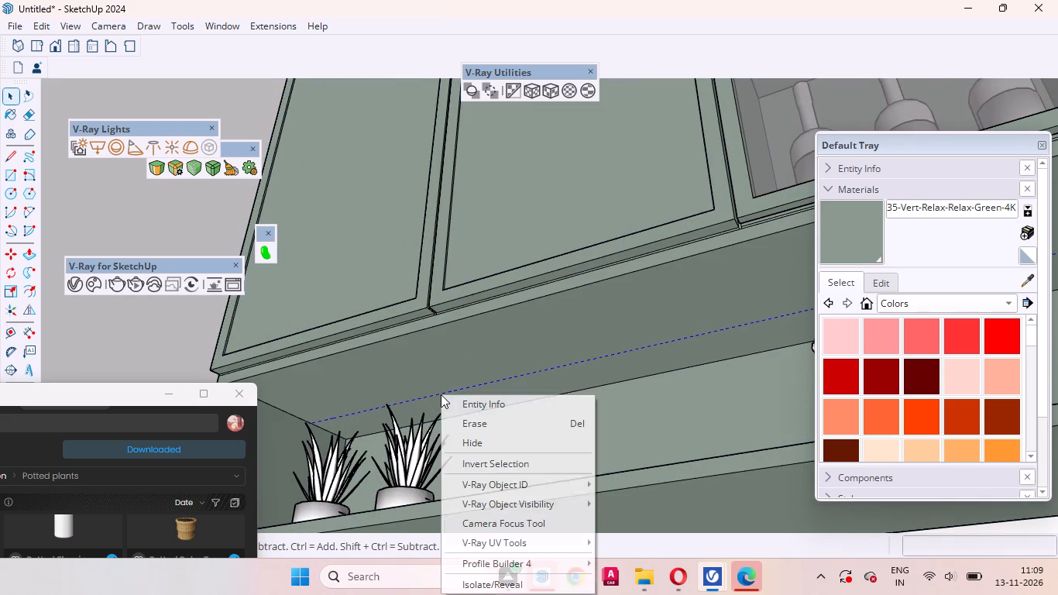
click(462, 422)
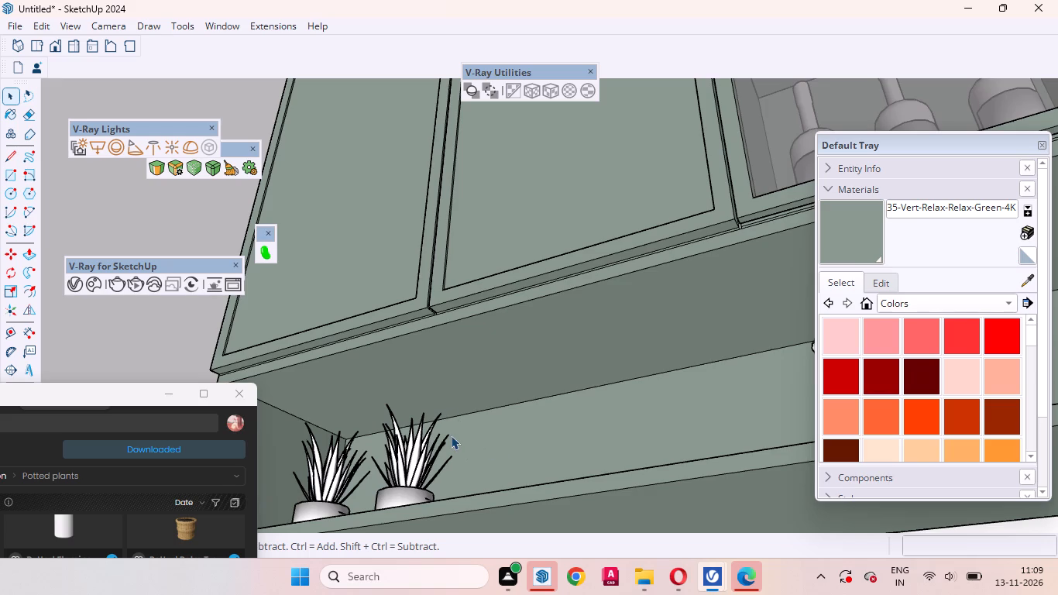
Place a guide line on the display niche's ceiling, 18 mm in front of and parallel to its back edge.
scroll(416, 423, down, 8)
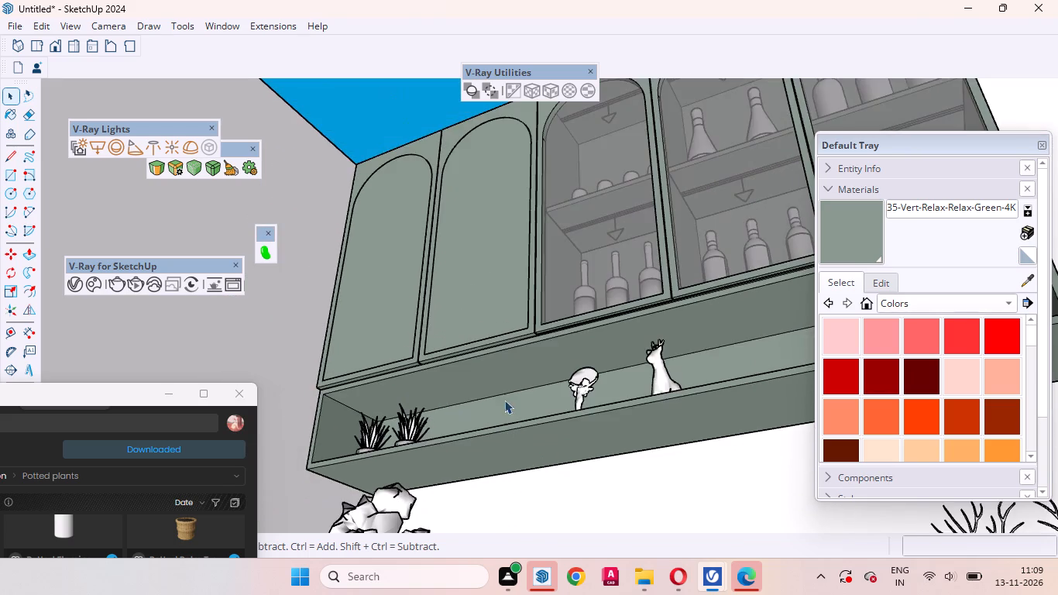
middle_drag(503, 441, 422, 500)
scroll(652, 418, up, 11)
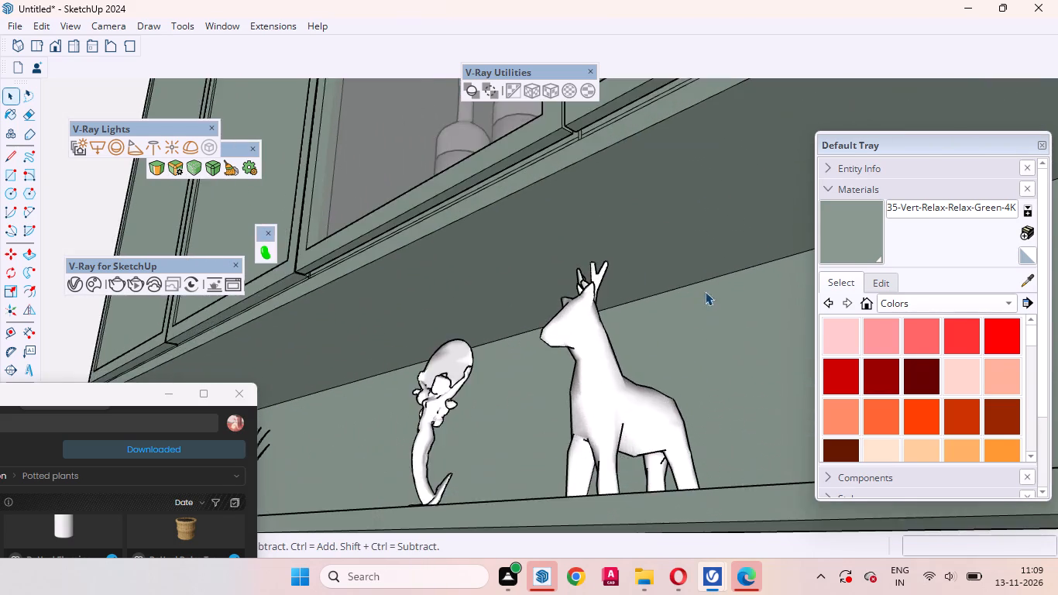
scroll(737, 280, up, 7)
middle_drag(689, 319, 678, 305)
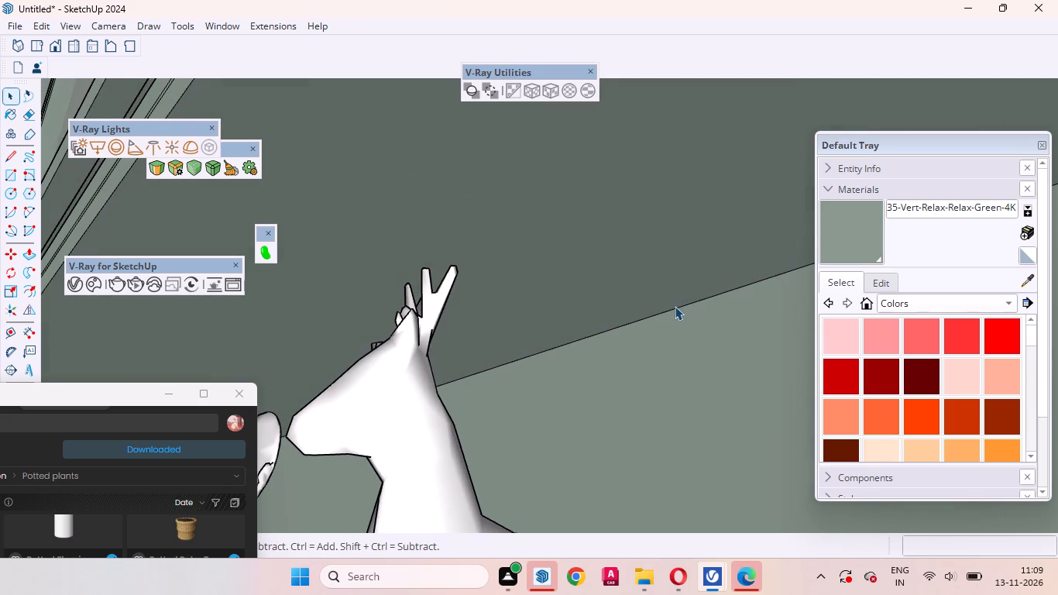
key(t)
click(691, 299)
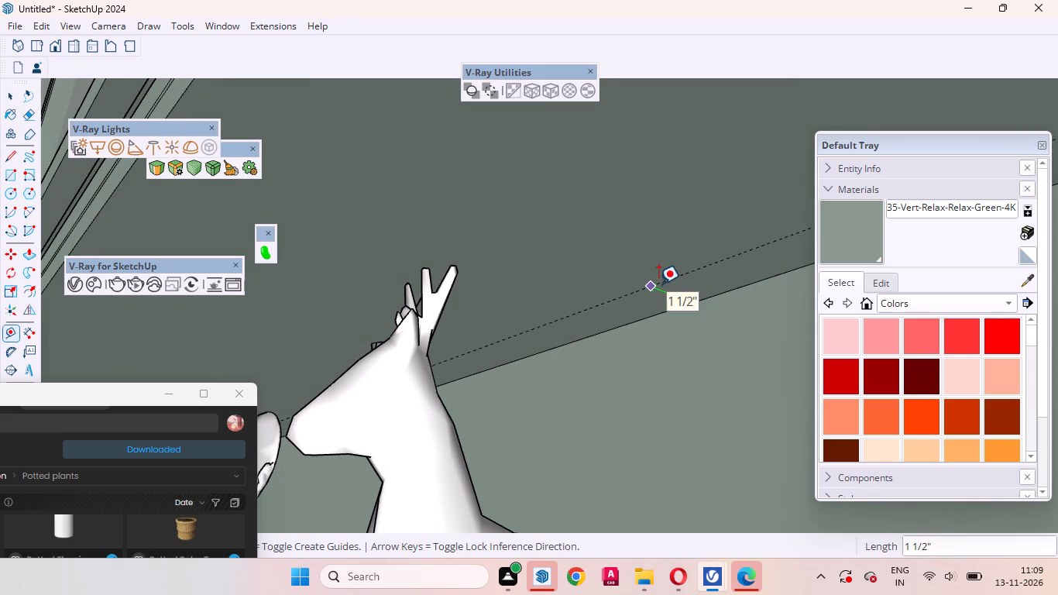
text(18)
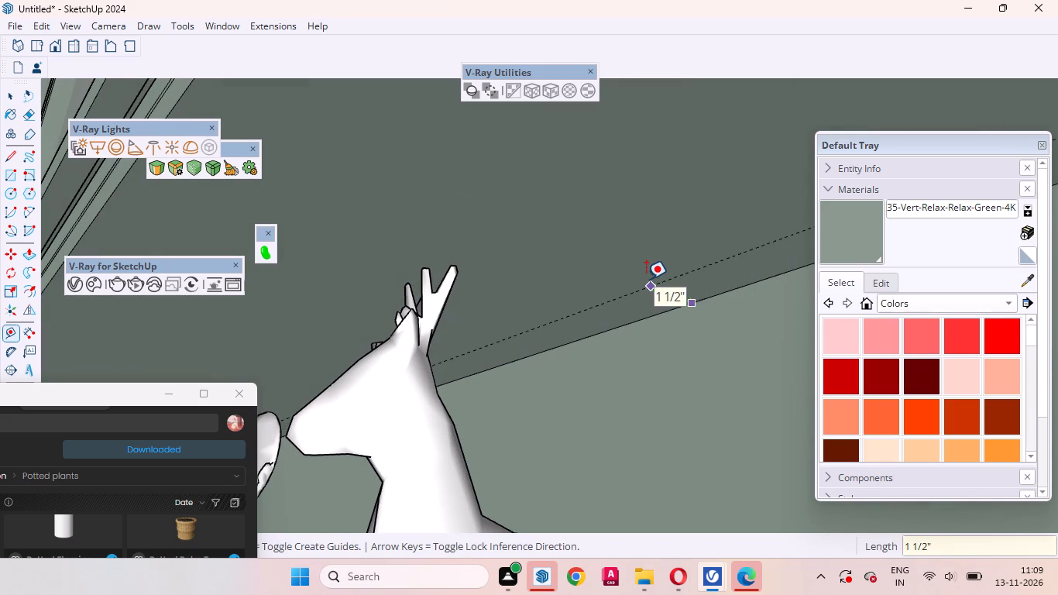
text(18mm)
key(Return)
Place a second parallel guide line on the niche's ceiling, 18 mm from the first guide.
click(674, 293)
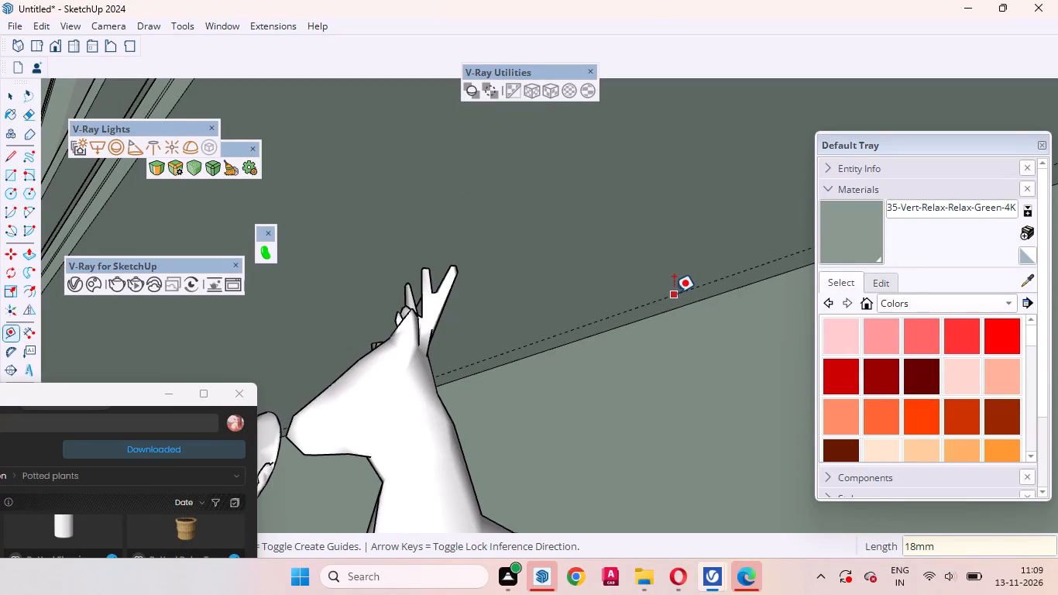
text(18mm)
key(Return)
key(space)
Draw a V-Ray rectangle light as a narrow strip between the two guides, running the full length of the niche's ceiling.
scroll(649, 215, down, 6)
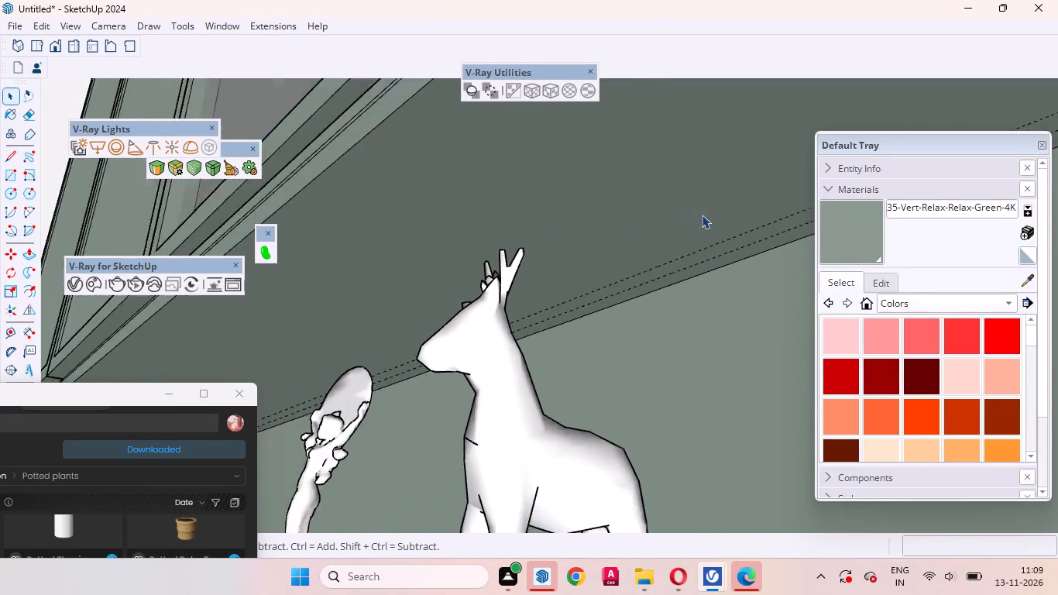
scroll(702, 215, down, 5)
click(94, 150)
scroll(564, 273, down, 4)
scroll(432, 343, up, 4)
middle_drag(338, 353, 474, 406)
scroll(603, 363, down, 3)
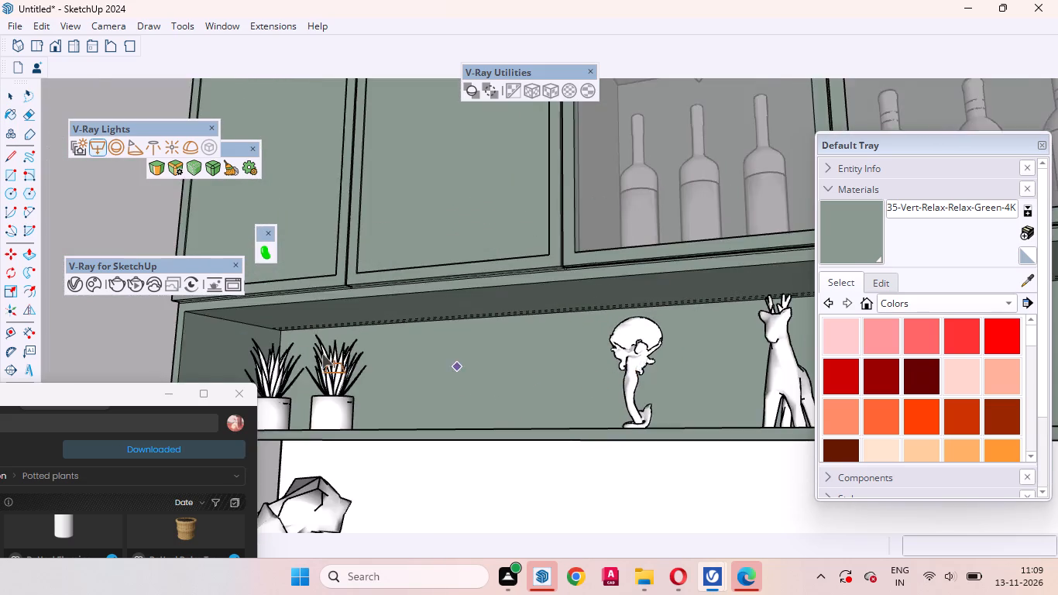
scroll(306, 353, up, 19)
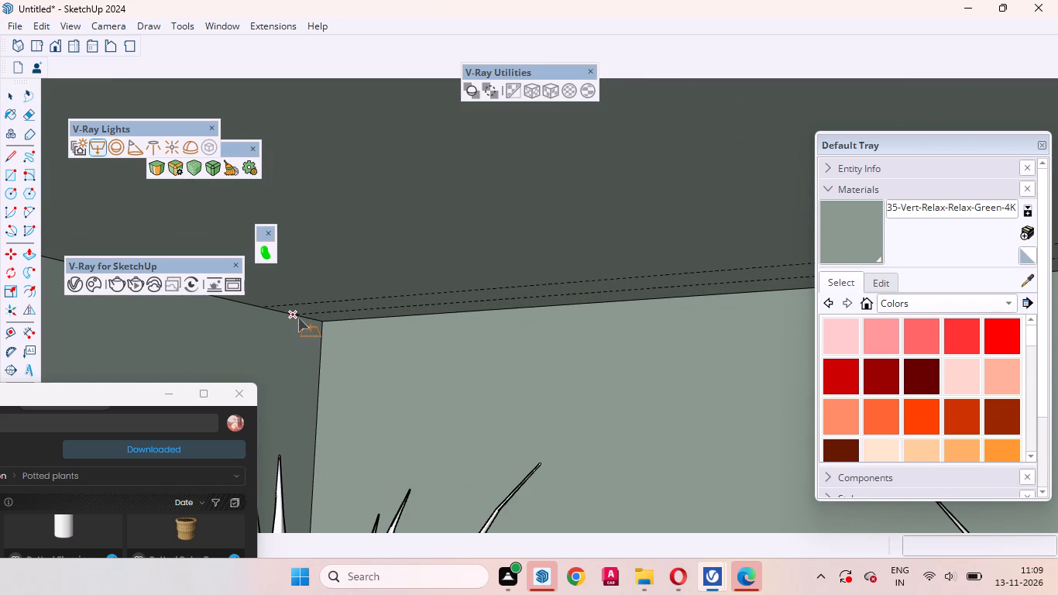
click(293, 317)
scroll(424, 293, down, 18)
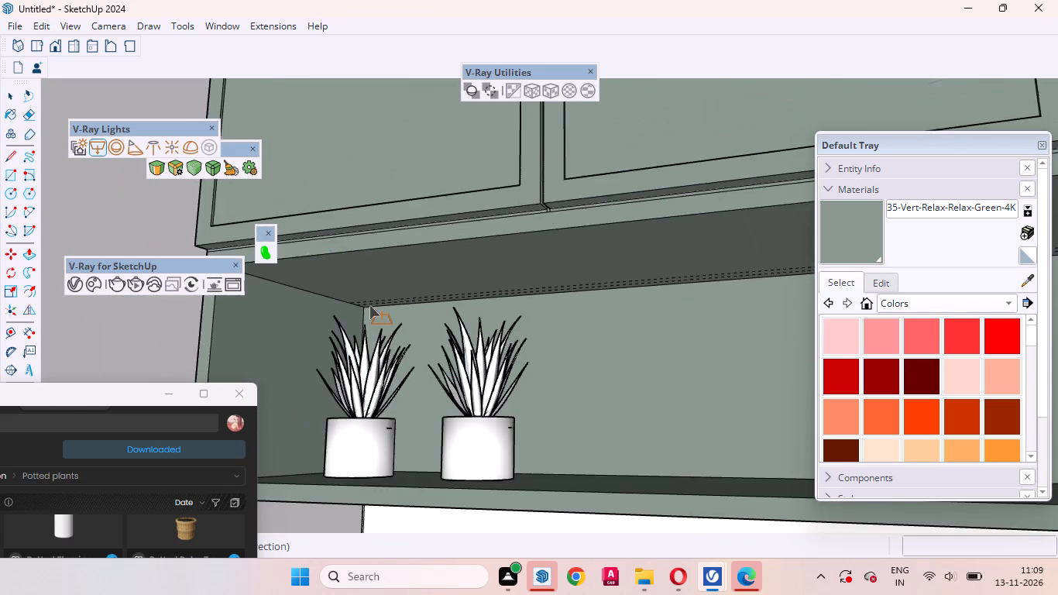
scroll(369, 305, down, 16)
scroll(727, 289, up, 5)
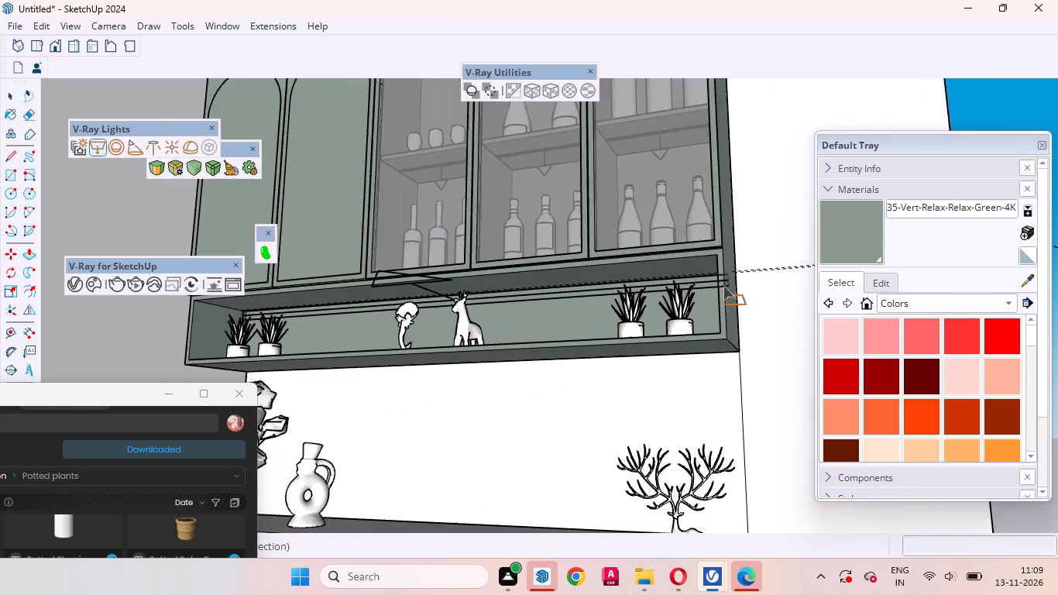
scroll(723, 286, up, 10)
middle_drag(706, 283, 830, 238)
scroll(782, 277, up, 5)
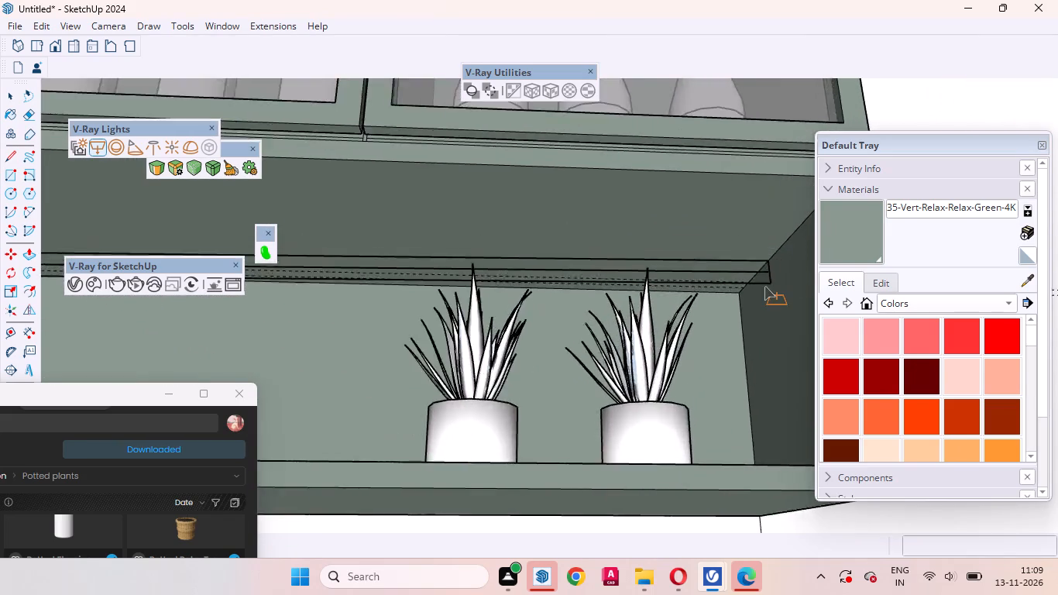
scroll(764, 286, up, 9)
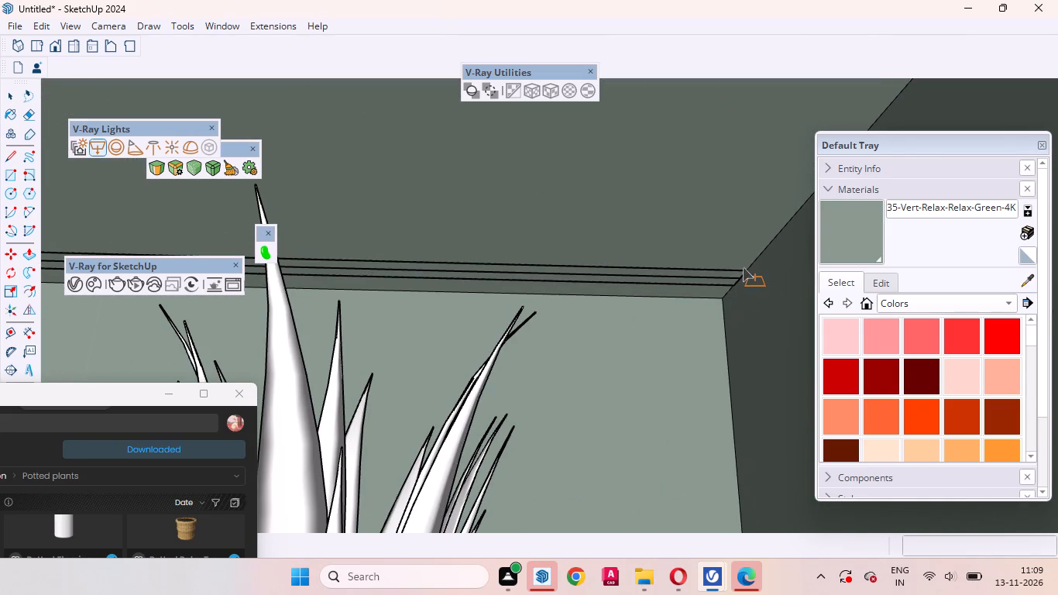
click(743, 267)
scroll(686, 337, down, 20)
scroll(686, 337, down, 3)
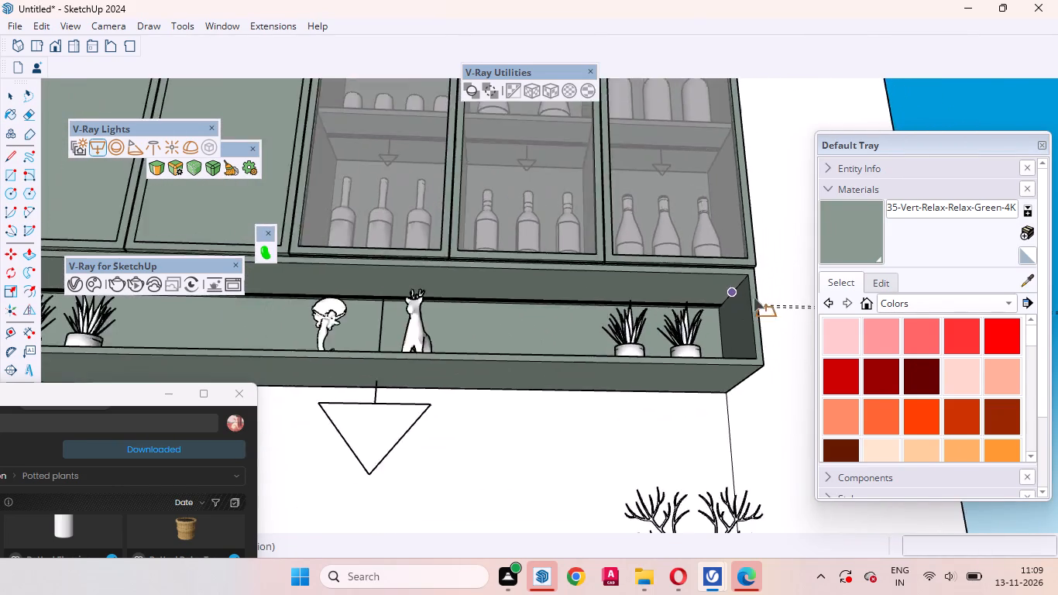
Copy the niche ceiling's V-Ray strip light about 10 1/2" straight down onto the niche's underside, along its back edge.
scroll(754, 297, down, 4)
key(space)
scroll(480, 290, up, 11)
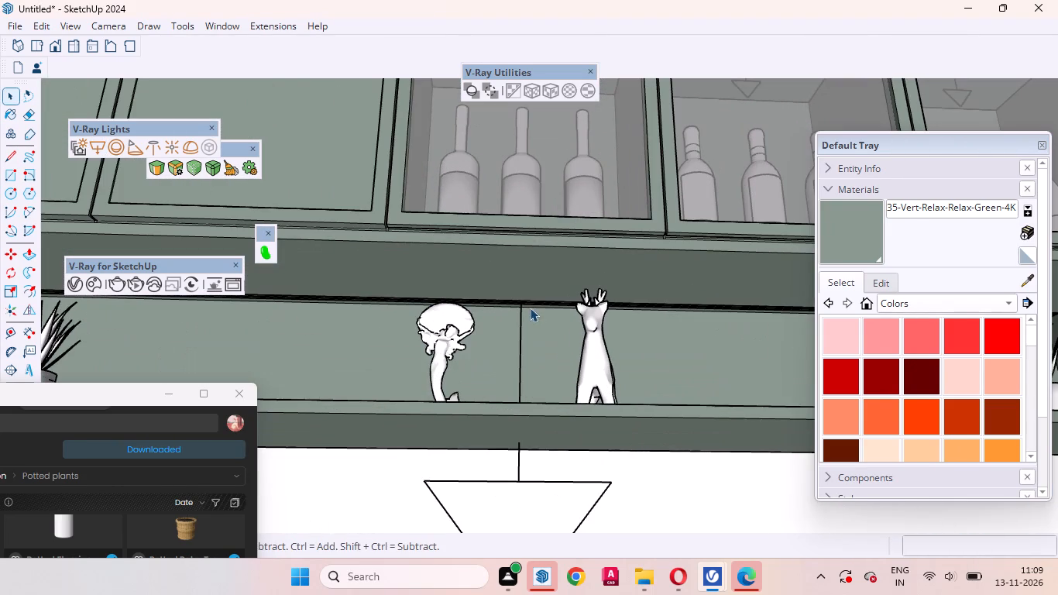
click(523, 304)
scroll(512, 311, down, 2)
scroll(518, 309, up, 6)
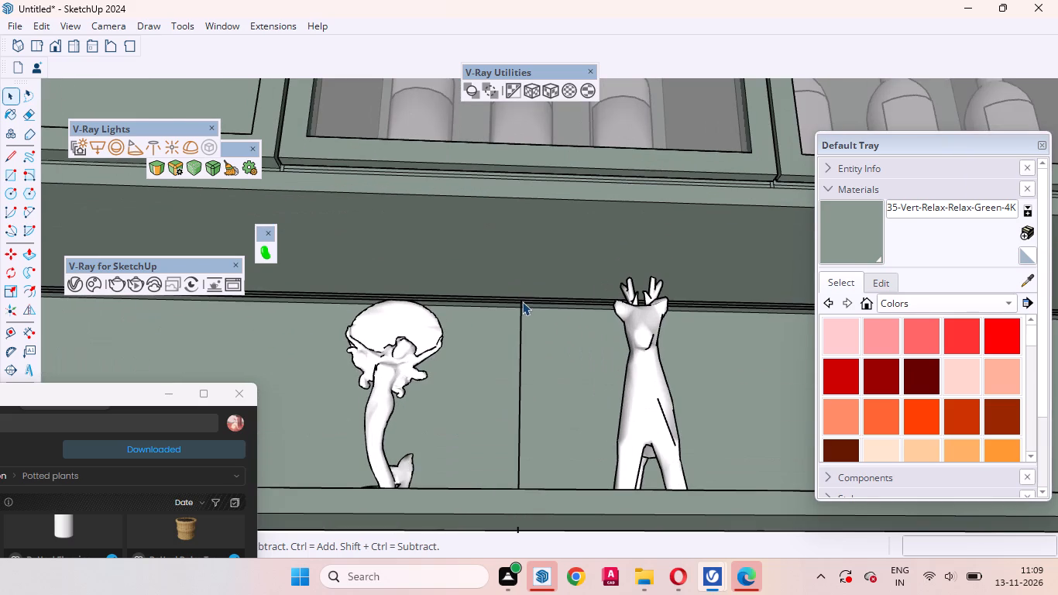
click(522, 301)
click(520, 328)
scroll(496, 333, down, 17)
scroll(725, 336, up, 3)
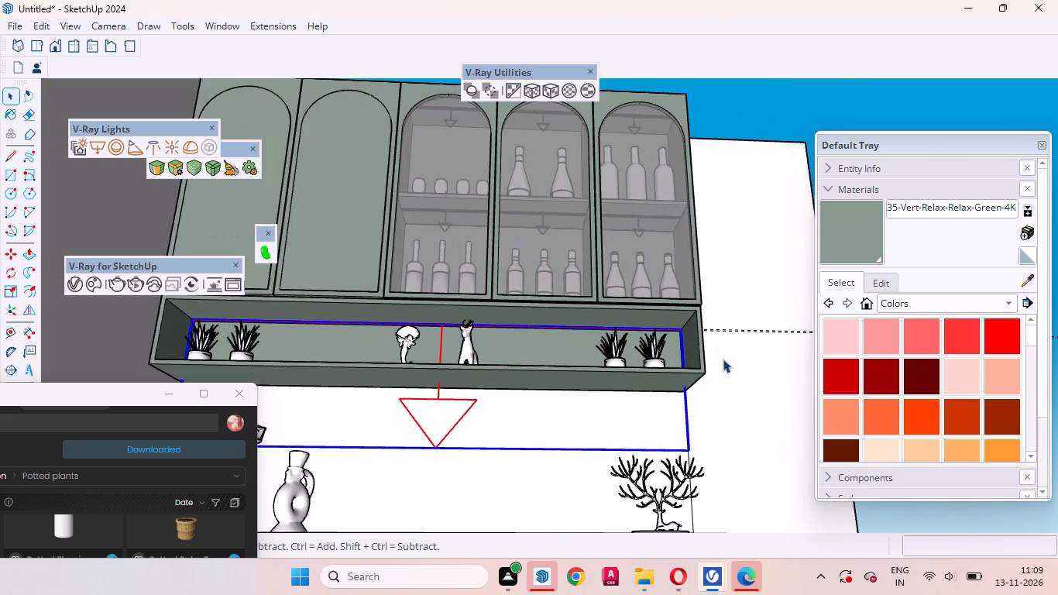
middle_drag(721, 363, 657, 397)
scroll(654, 332, up, 10)
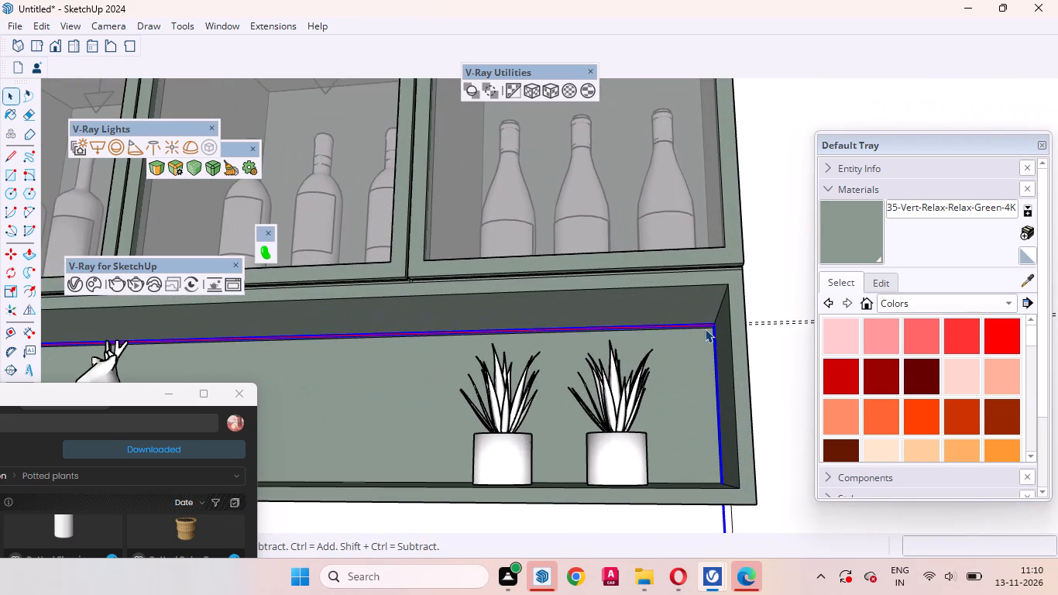
scroll(703, 328, up, 5)
middle_drag(704, 338, 794, 315)
scroll(676, 349, up, 2)
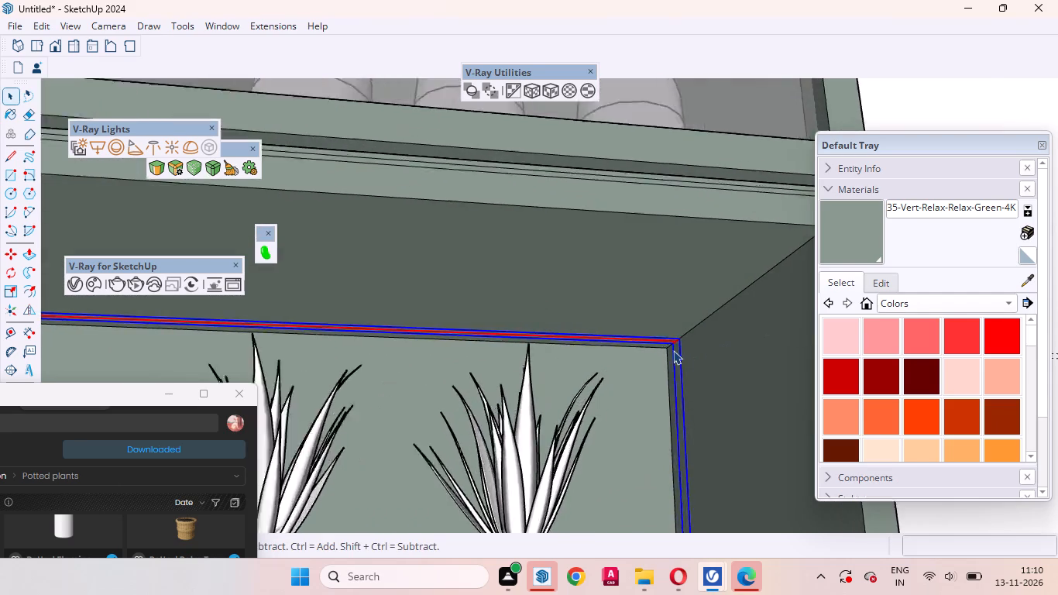
scroll(673, 350, up, 2)
key(m)
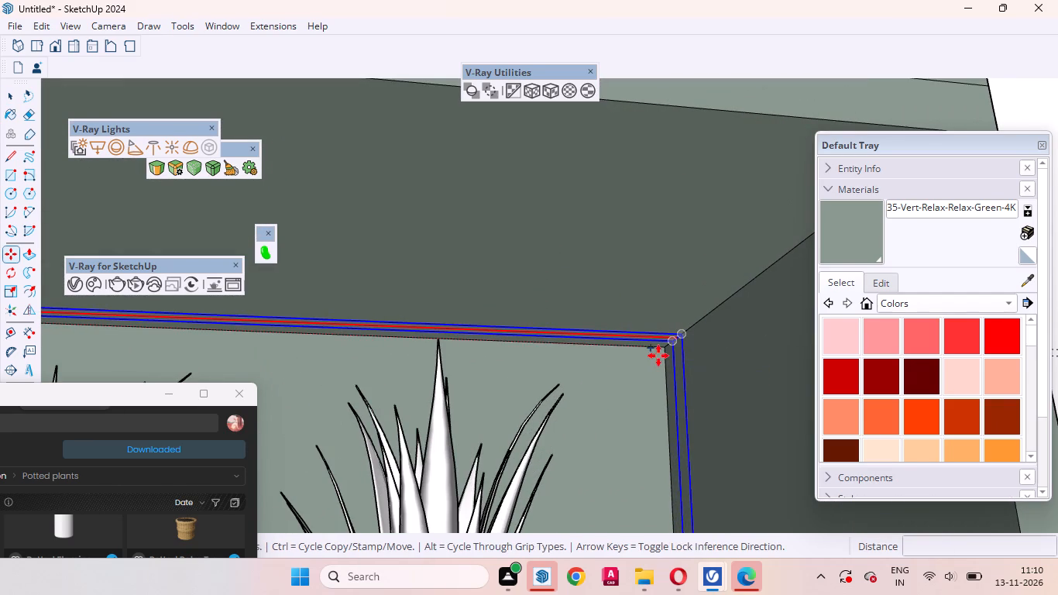
scroll(640, 381, up, 8)
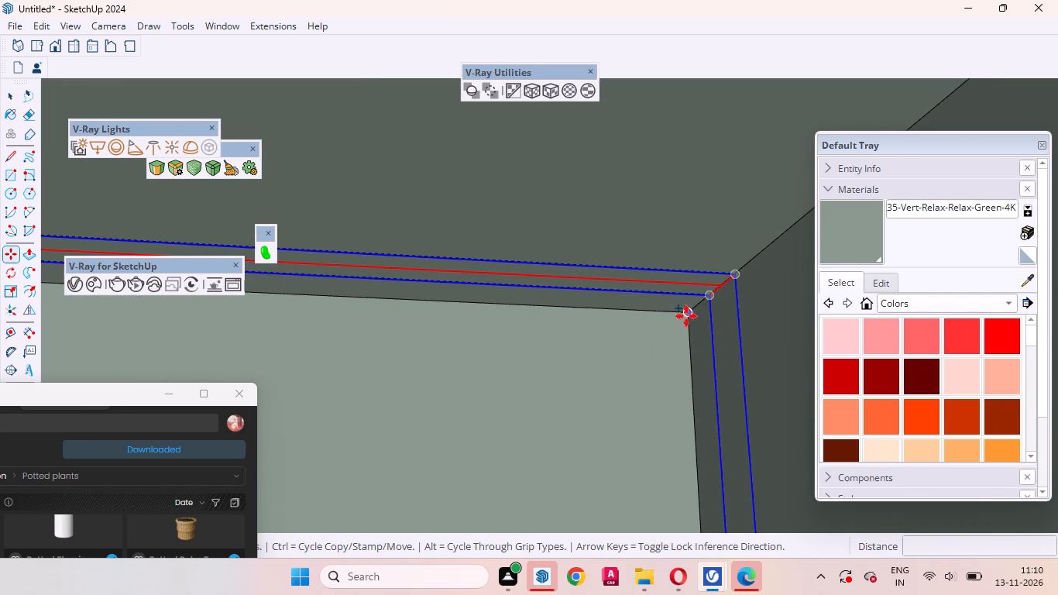
click(686, 311)
scroll(666, 377, down, 17)
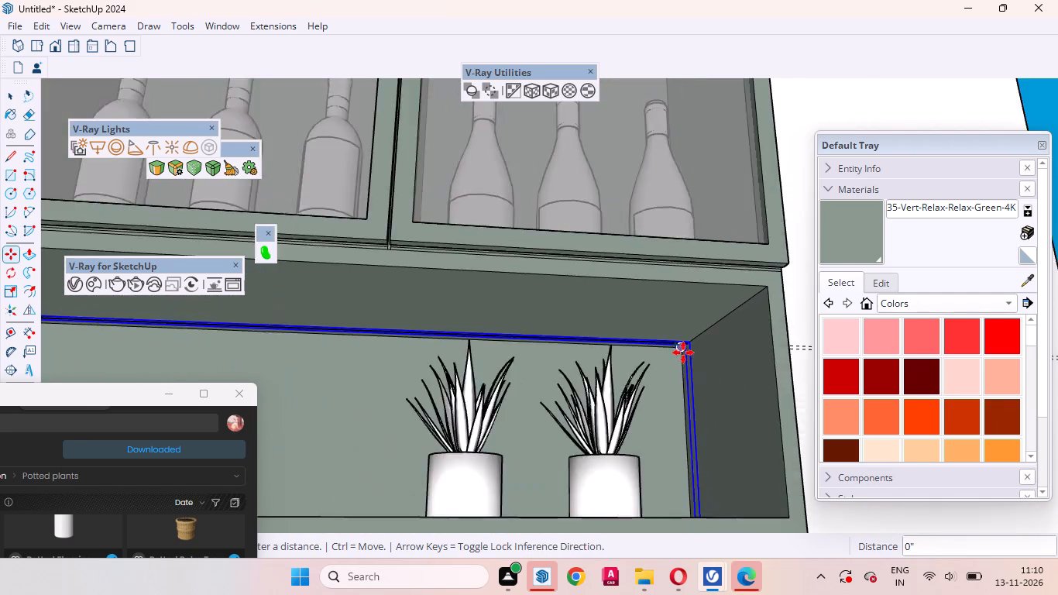
scroll(683, 353, down, 9)
scroll(685, 452, up, 16)
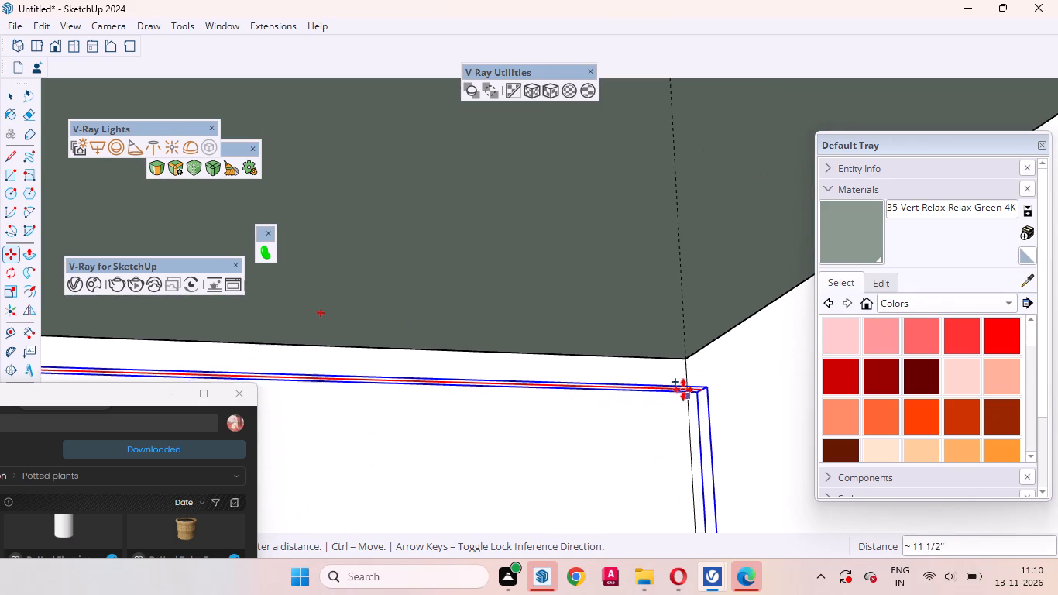
click(684, 363)
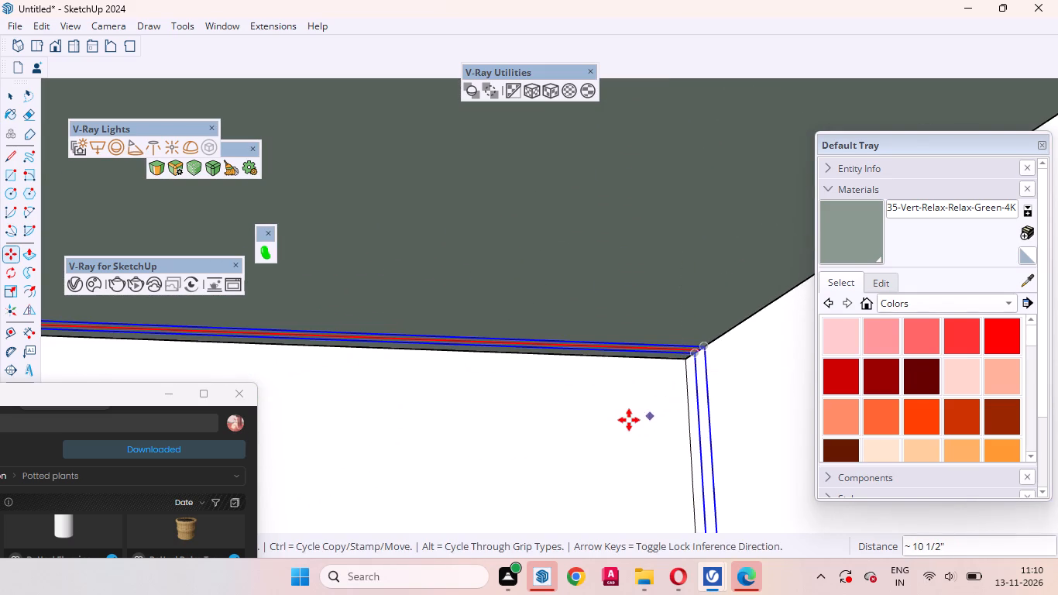
key(space)
scroll(623, 418, down, 19)
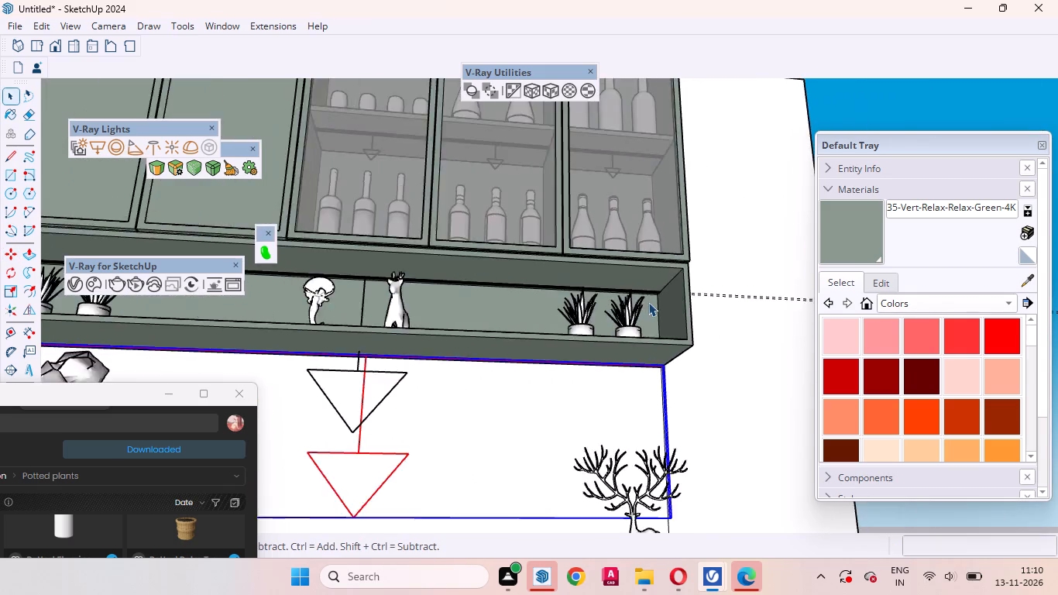
scroll(648, 302, down, 11)
middle_drag(658, 382, 601, 458)
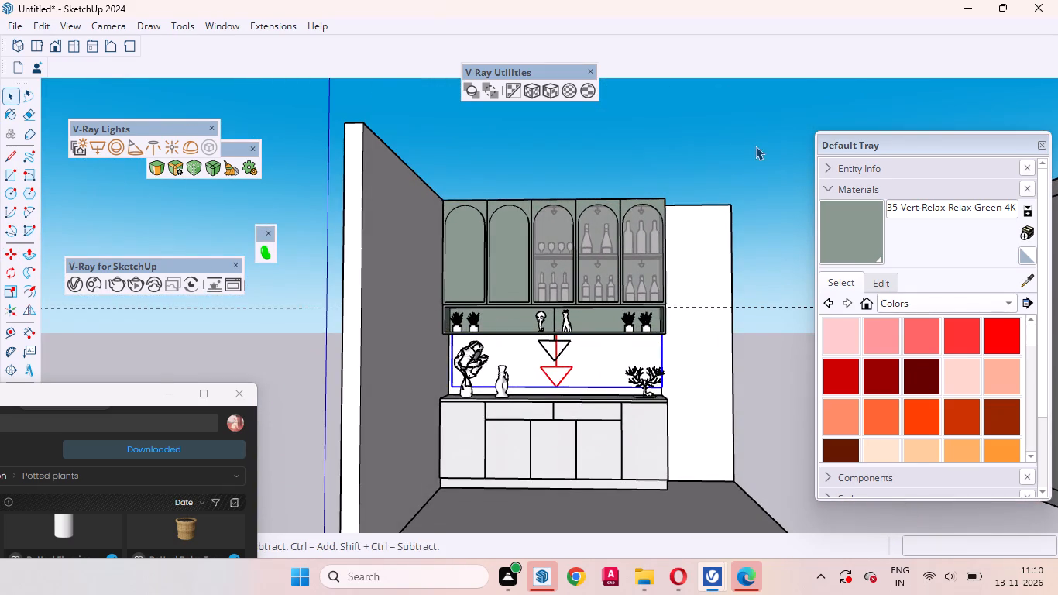
click(755, 146)
Hide the V-Ray light widgets in the model.
scroll(625, 290, up, 6)
scroll(428, 284, up, 4)
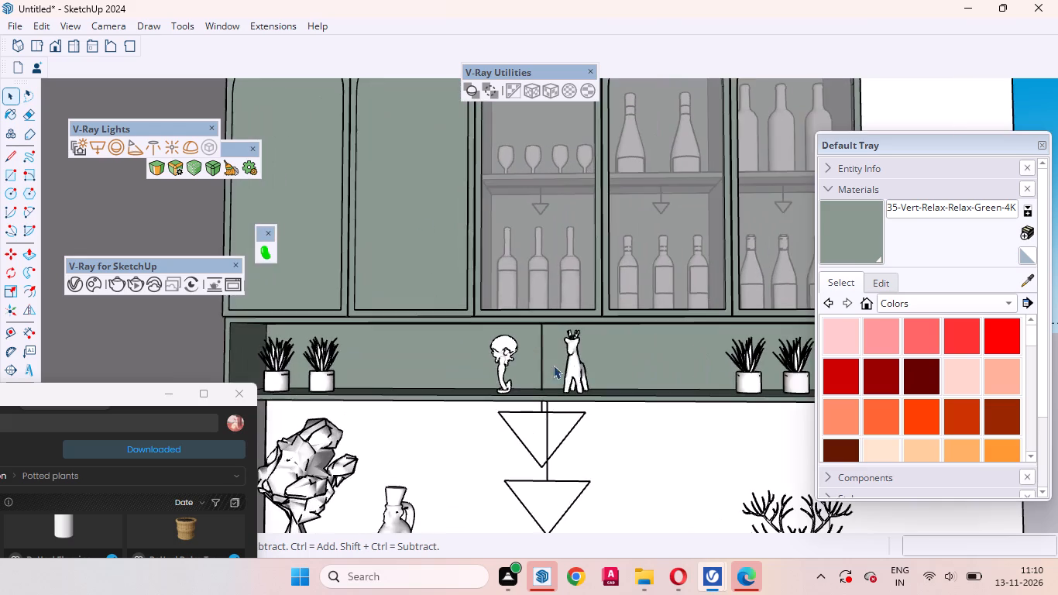
scroll(528, 245, down, 2)
scroll(528, 244, up, 1)
scroll(528, 243, down, 9)
middle_drag(586, 301, 637, 300)
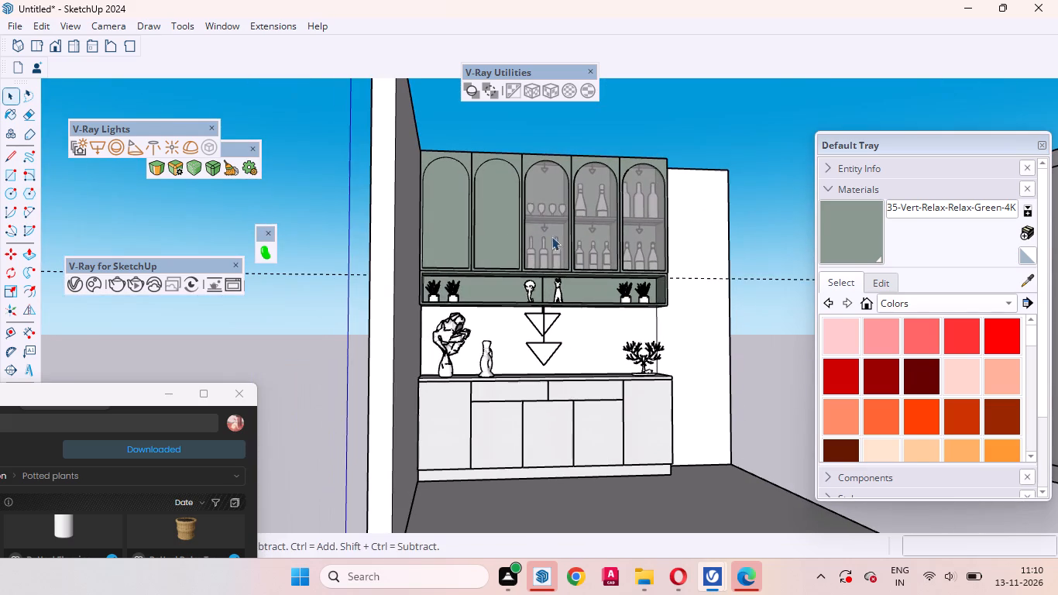
click(489, 90)
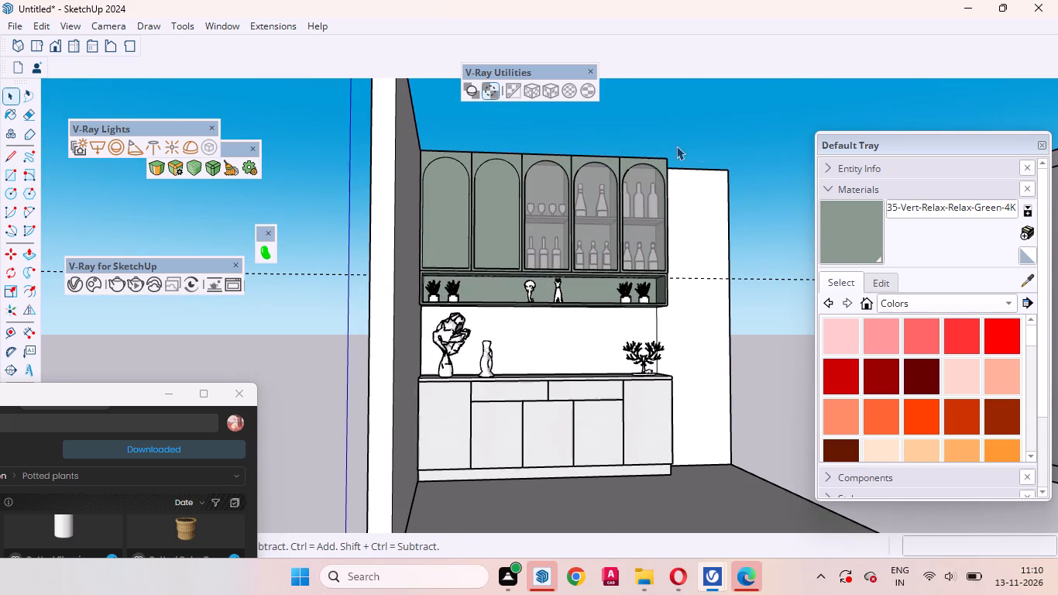
Inside the wall group, pull the backsplash face between the countertop and the wall cabinet out by 3 mm.
scroll(689, 197, up, 3)
middle_drag(617, 290, 552, 194)
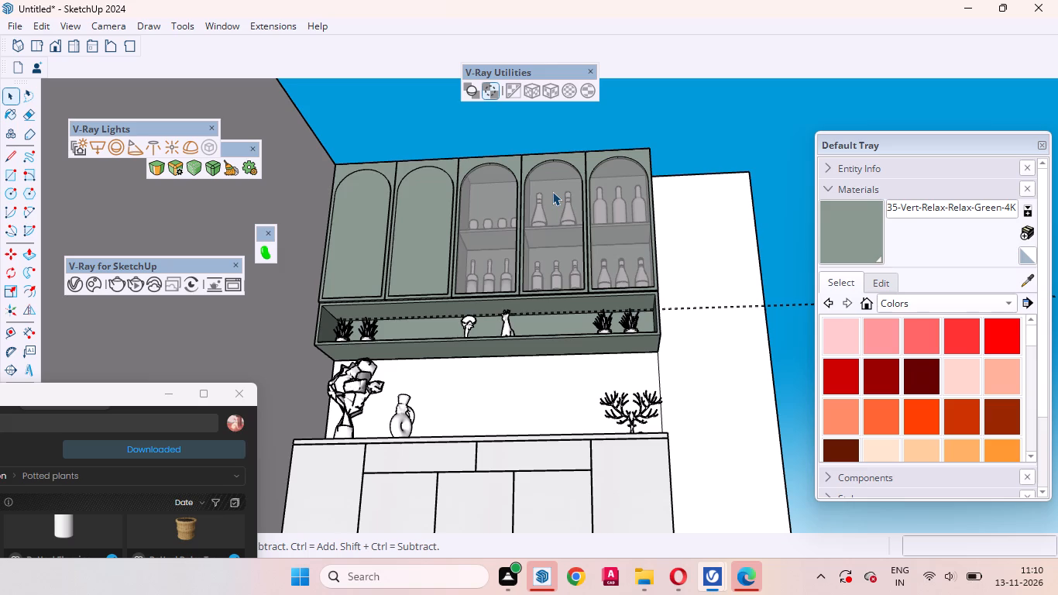
scroll(546, 381, up, 4)
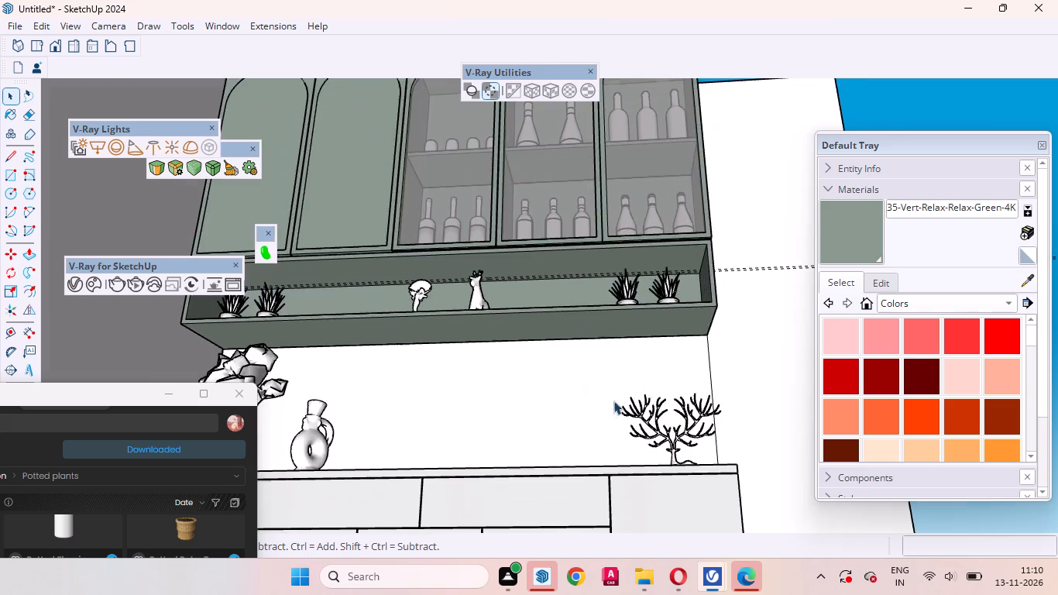
middle_drag(594, 412, 304, 500)
scroll(666, 435, up, 4)
triple_click(570, 398)
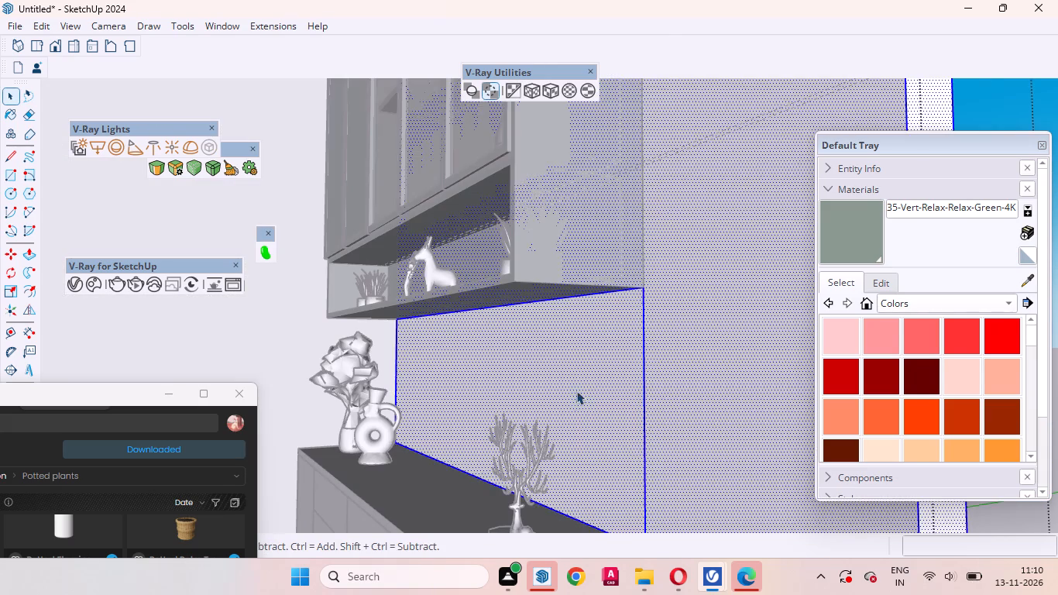
click(592, 383)
key(p)
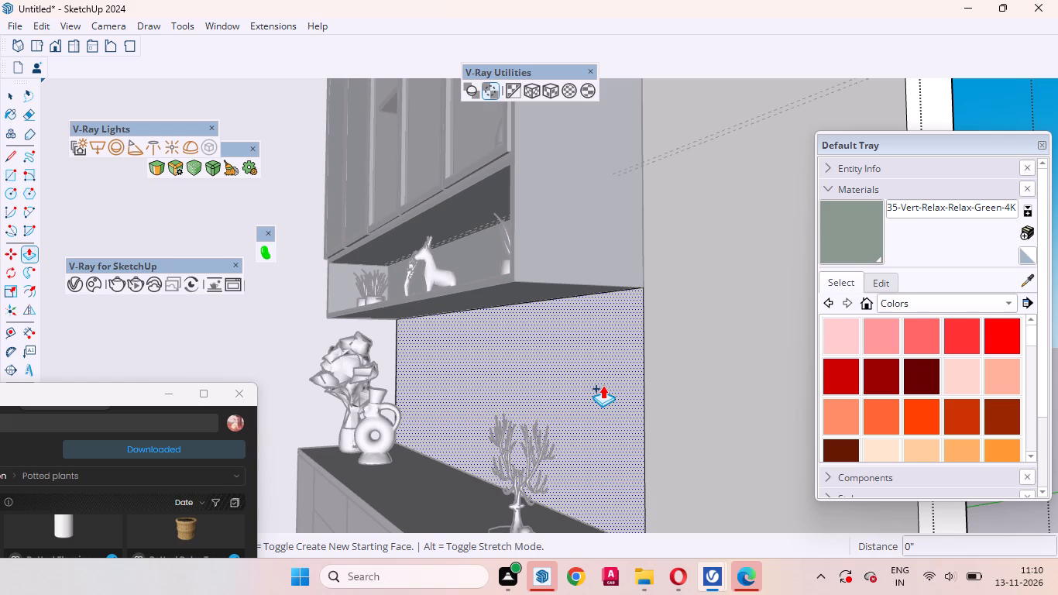
click(603, 385)
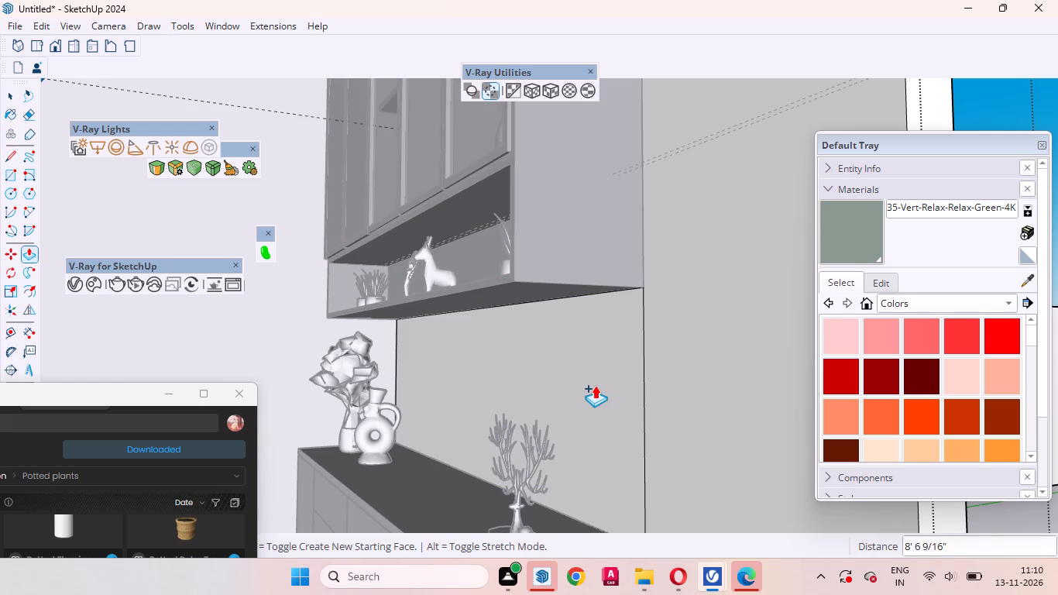
key(ctrl+z)
click(610, 387)
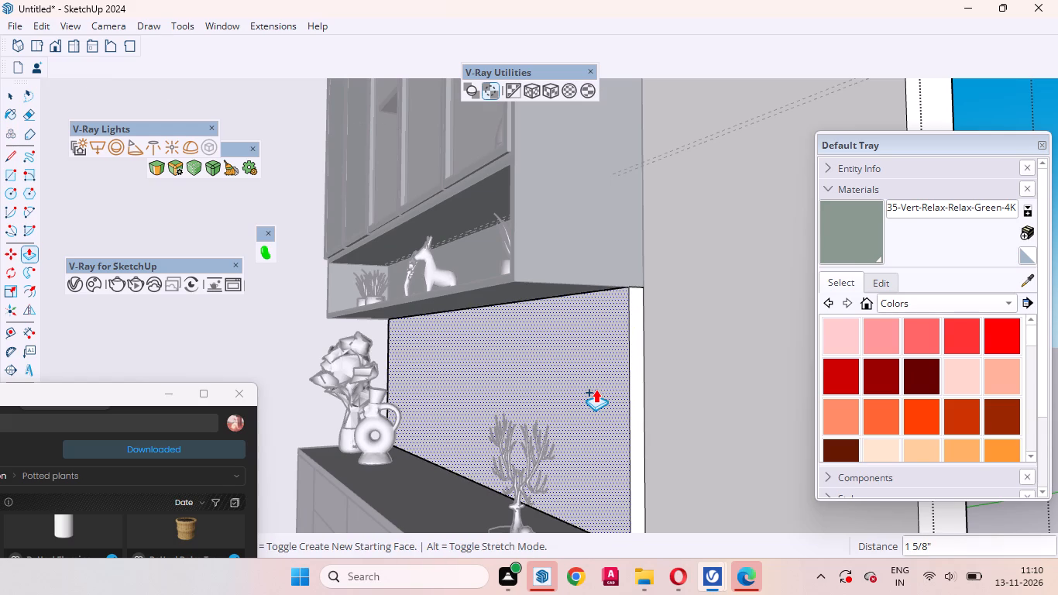
text(3mm)
key(Return)
key(space)
scroll(647, 301, up, 8)
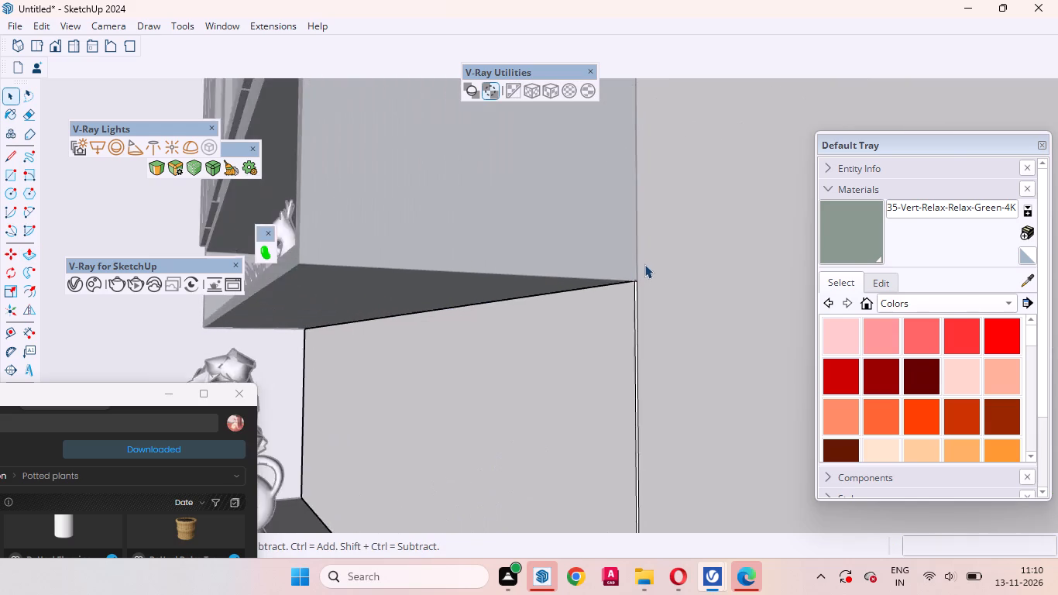
scroll(644, 264, up, 4)
click(598, 359)
scroll(665, 308, down, 16)
middle_drag(421, 358, 421, 359)
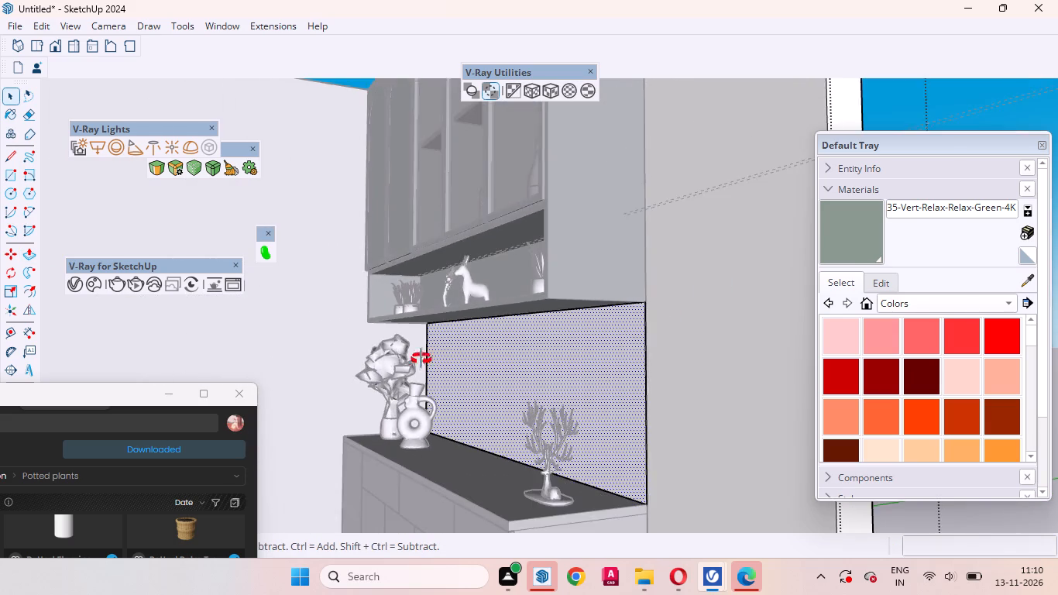
middle_drag(421, 359, 736, 459)
scroll(659, 382, down, 12)
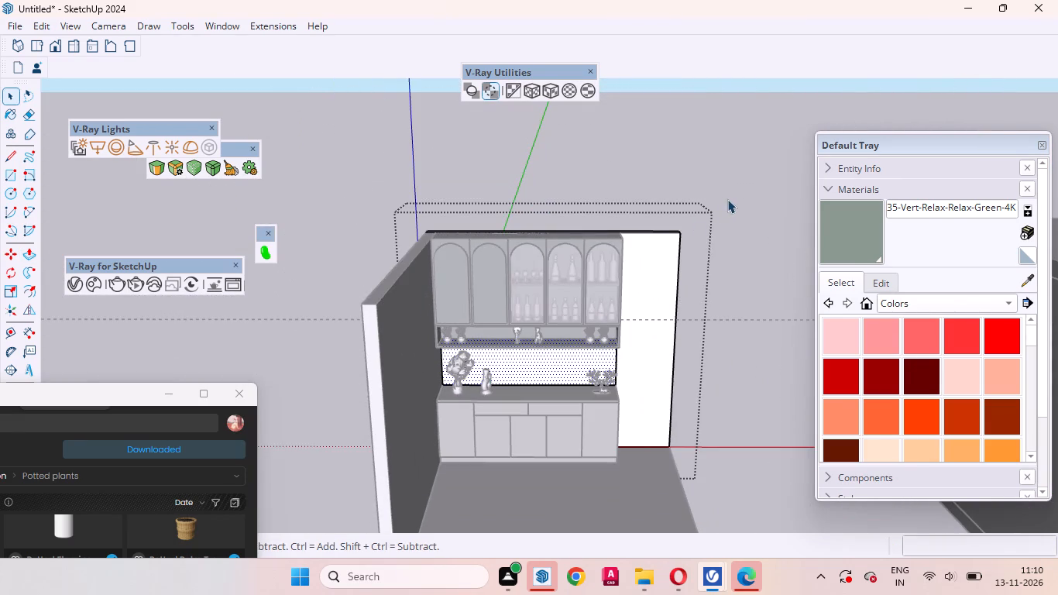
click(728, 198)
Hide the flower vase, the jug-shaped vase and the antlered deer ornament standing on the countertop.
scroll(517, 380, up, 8)
middle_drag(582, 384, 549, 348)
click(404, 361)
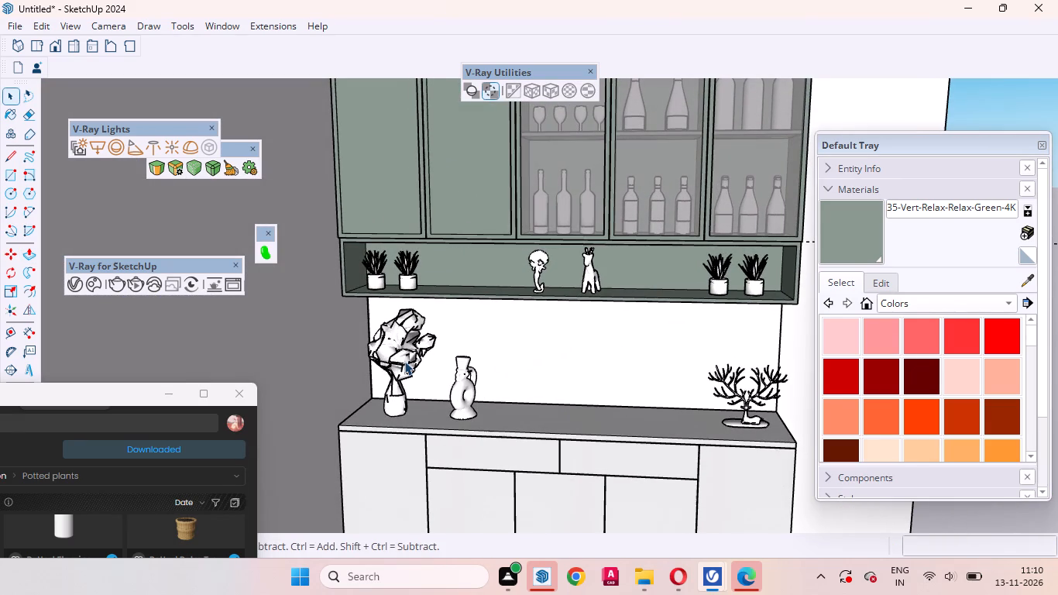
right_click(404, 362)
click(444, 46)
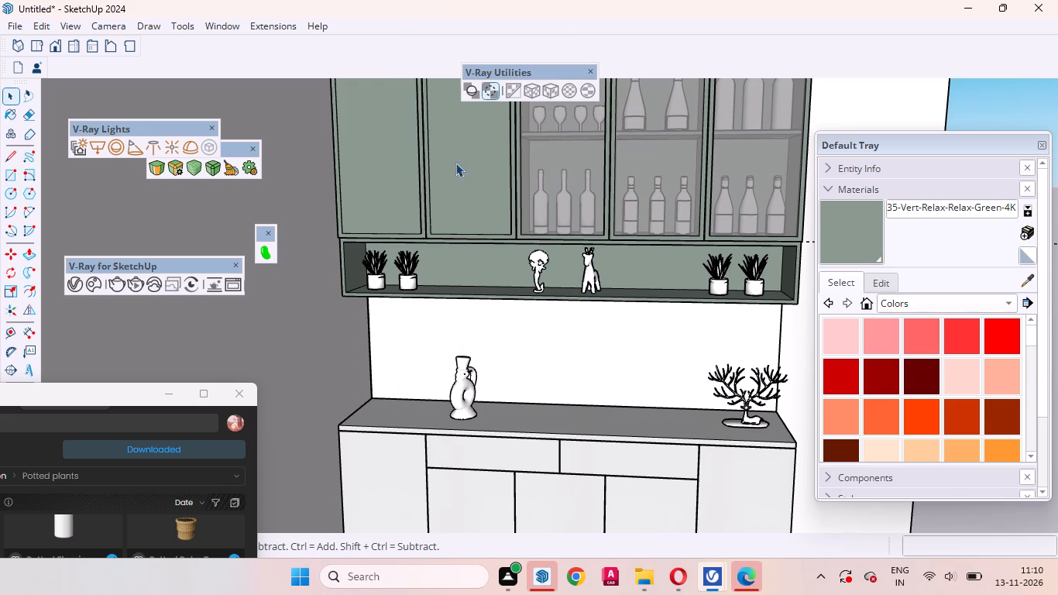
click(459, 374)
right_click(459, 374)
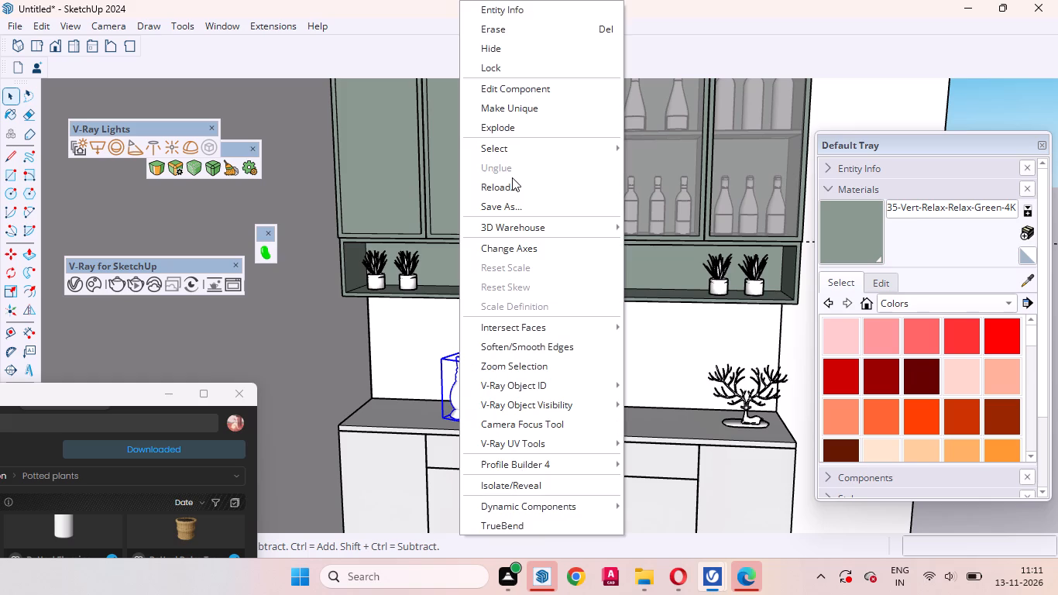
click(498, 54)
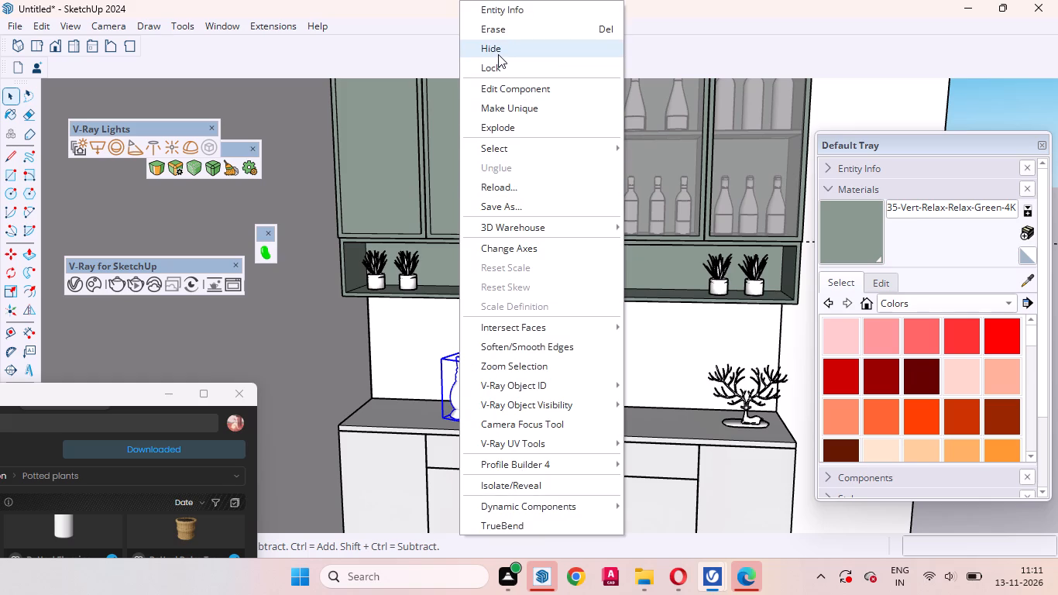
click(754, 401)
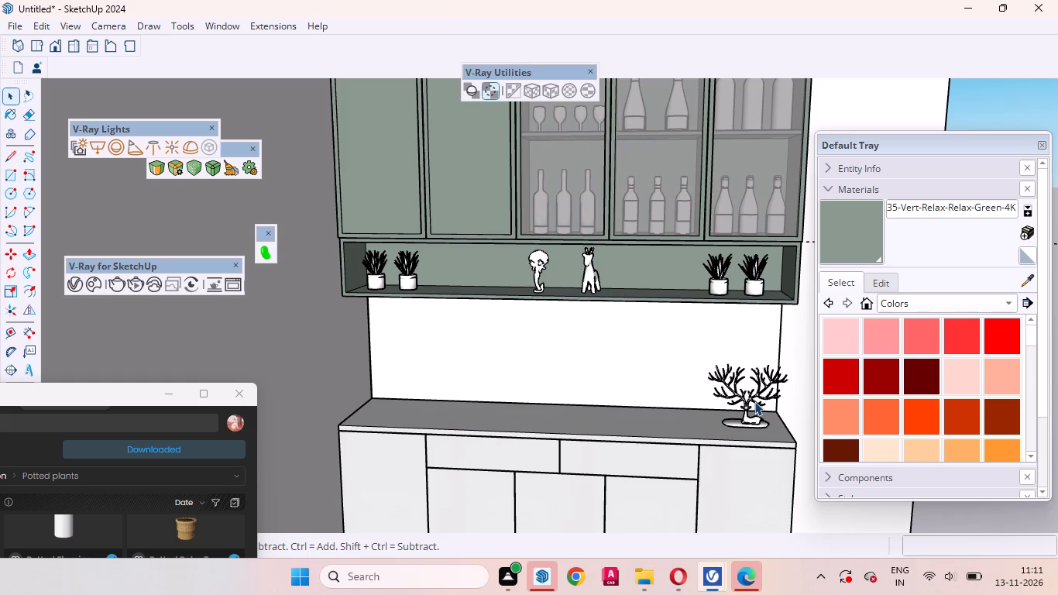
right_click(754, 399)
click(800, 49)
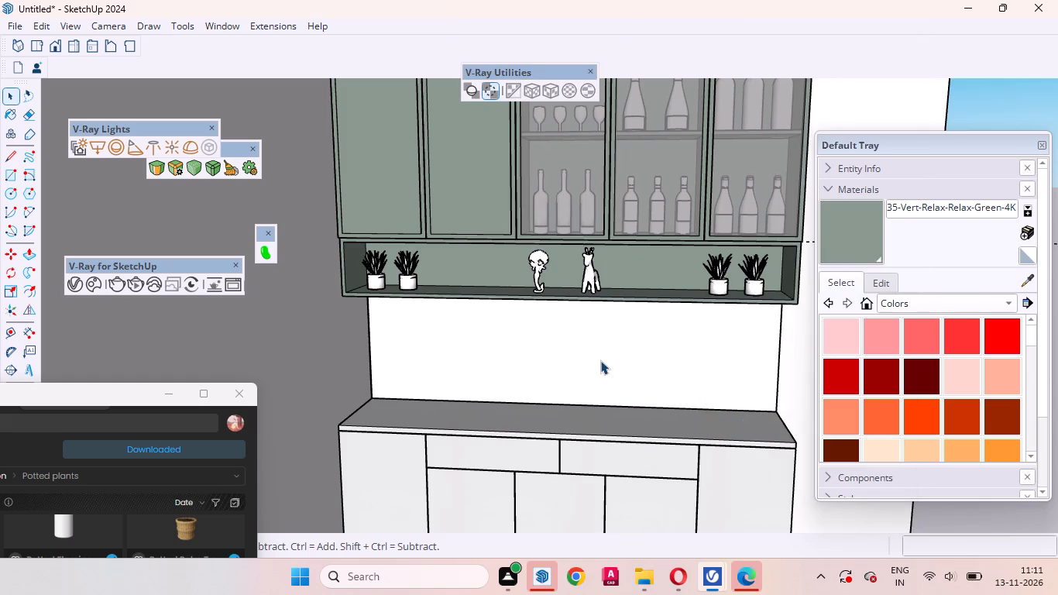
Inside the backsplash group, draw a four-sided polygon of about 3 1/2" radius as a diamond near the backsplash face's upper-left corner.
scroll(576, 391, up, 4)
middle_drag(552, 342, 547, 277)
scroll(547, 276, up, 1)
click(502, 328)
scroll(469, 297, down, 6)
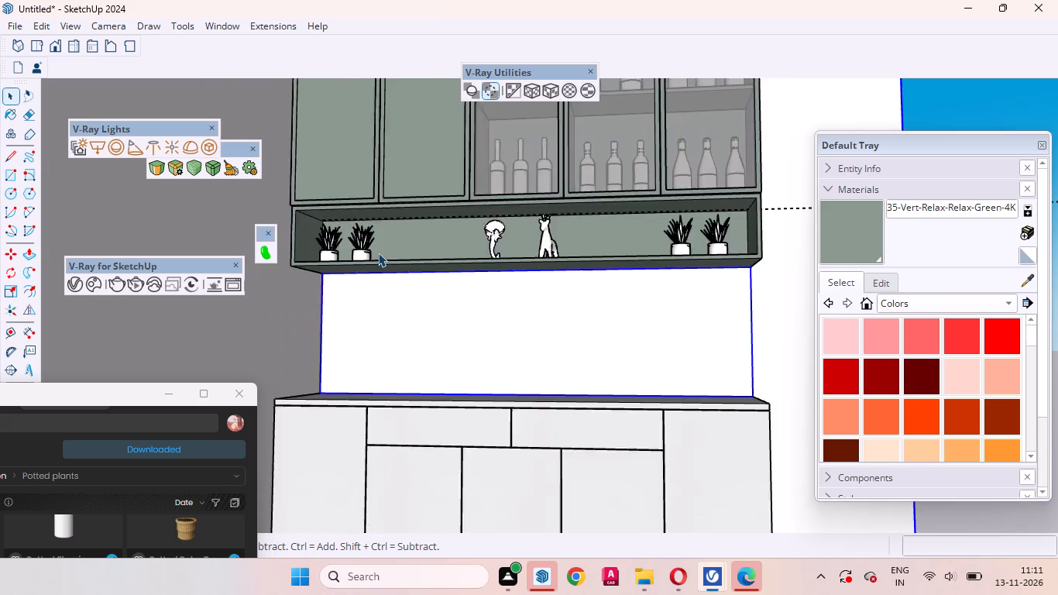
scroll(378, 253, down, 3)
scroll(462, 298, up, 2)
double_click(480, 299)
click(446, 308)
scroll(335, 299, up, 4)
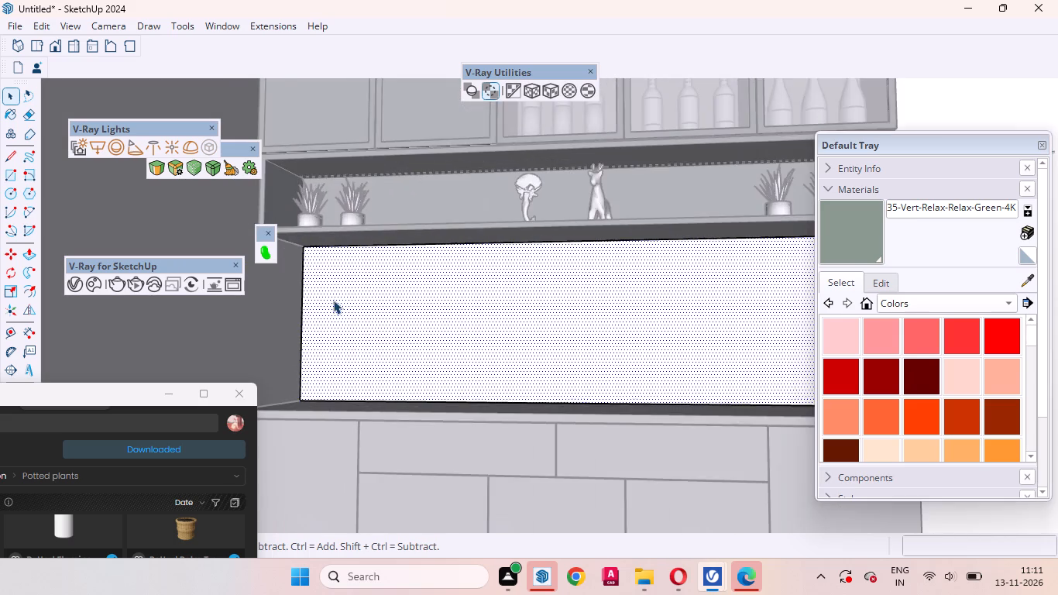
middle_drag(335, 303, 395, 349)
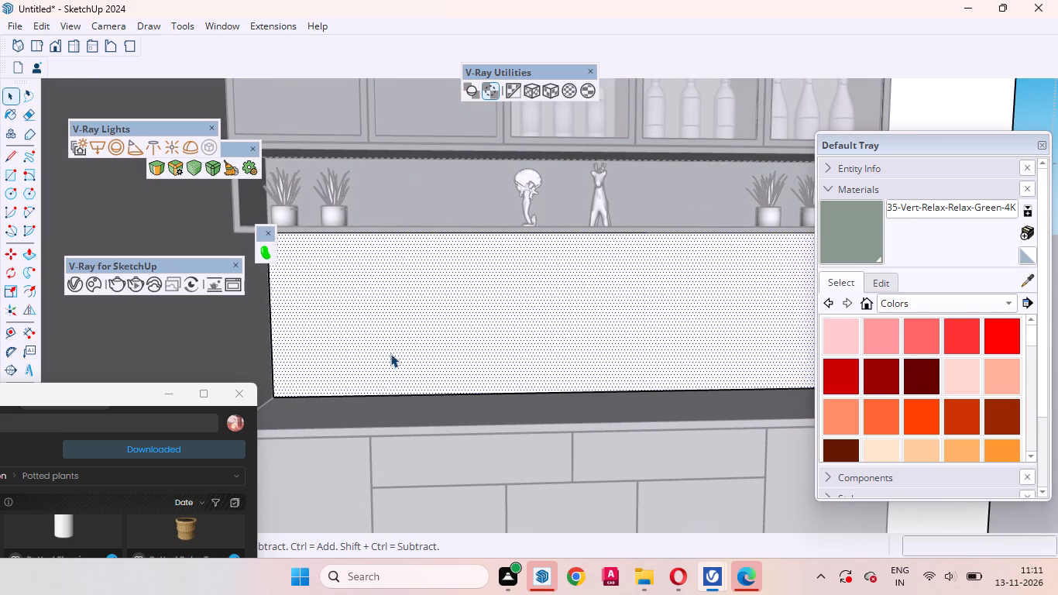
scroll(314, 397, up, 4)
scroll(314, 394, down, 8)
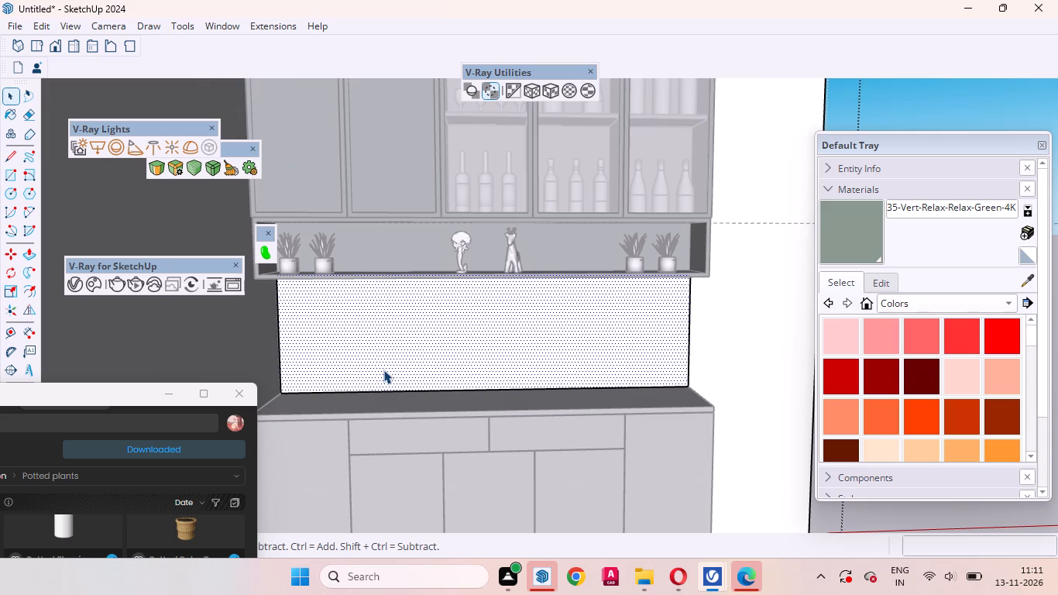
click(29, 191)
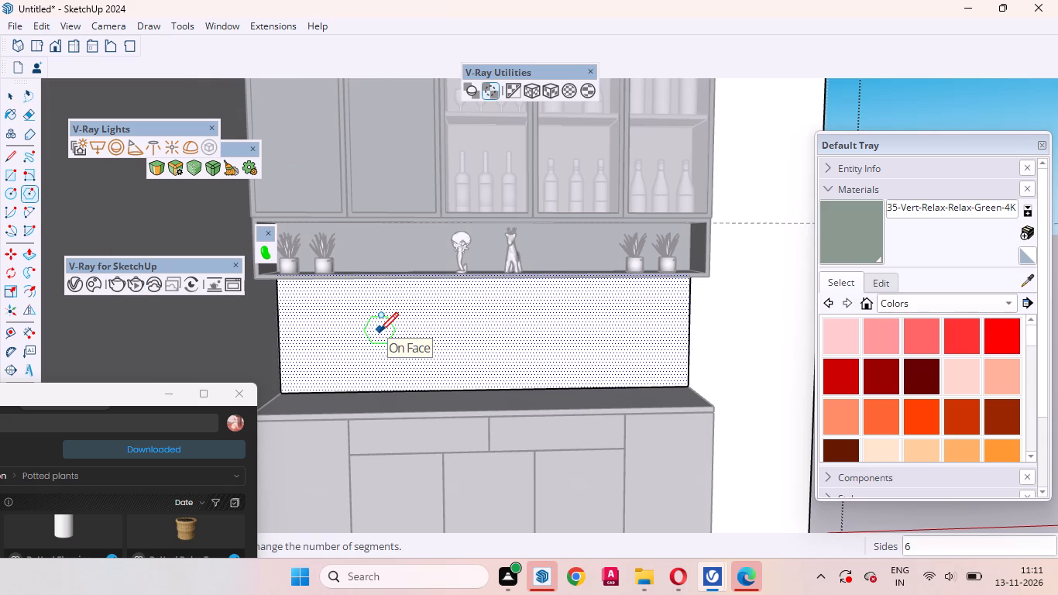
key(4)
key(Return)
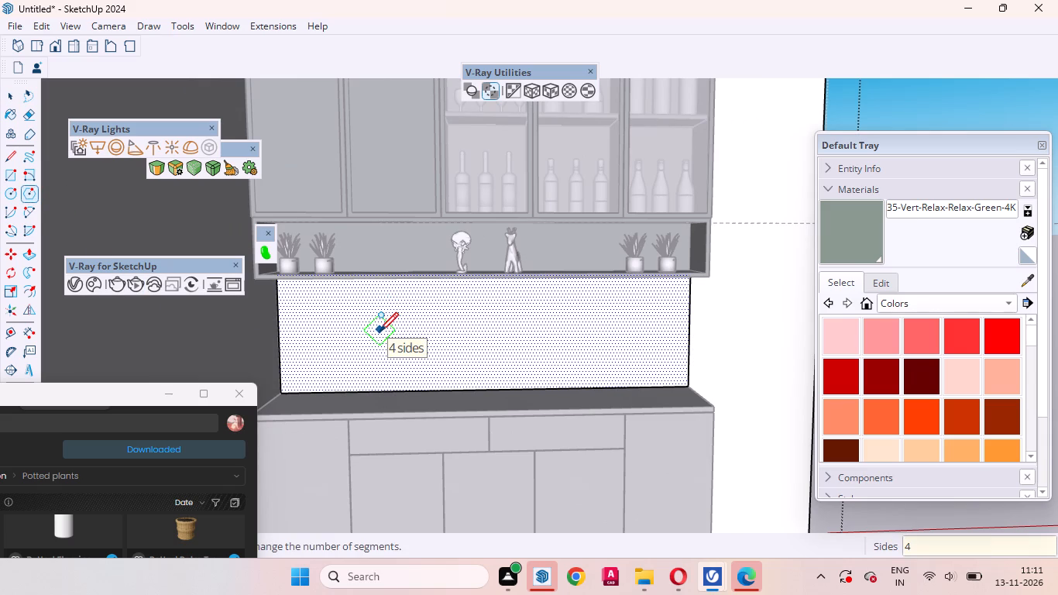
scroll(307, 291, up, 6)
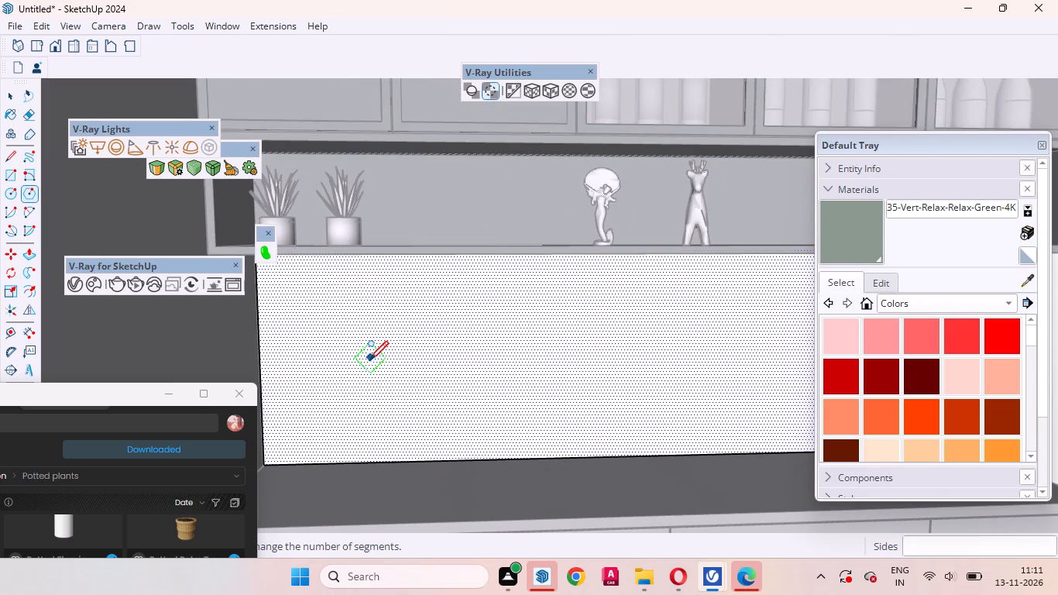
scroll(368, 359, down, 2)
scroll(279, 317, up, 6)
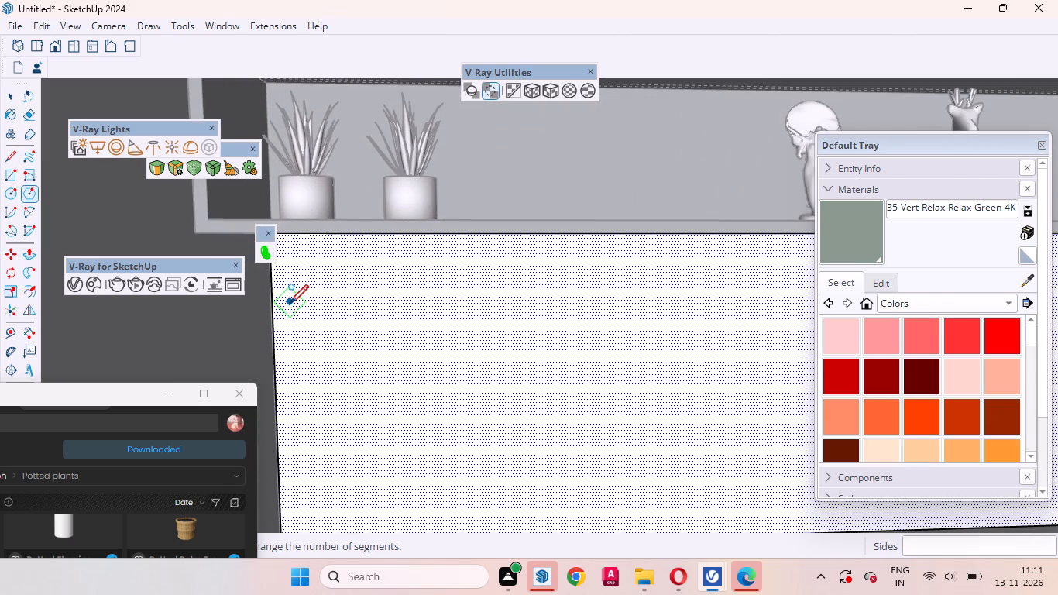
click(321, 298)
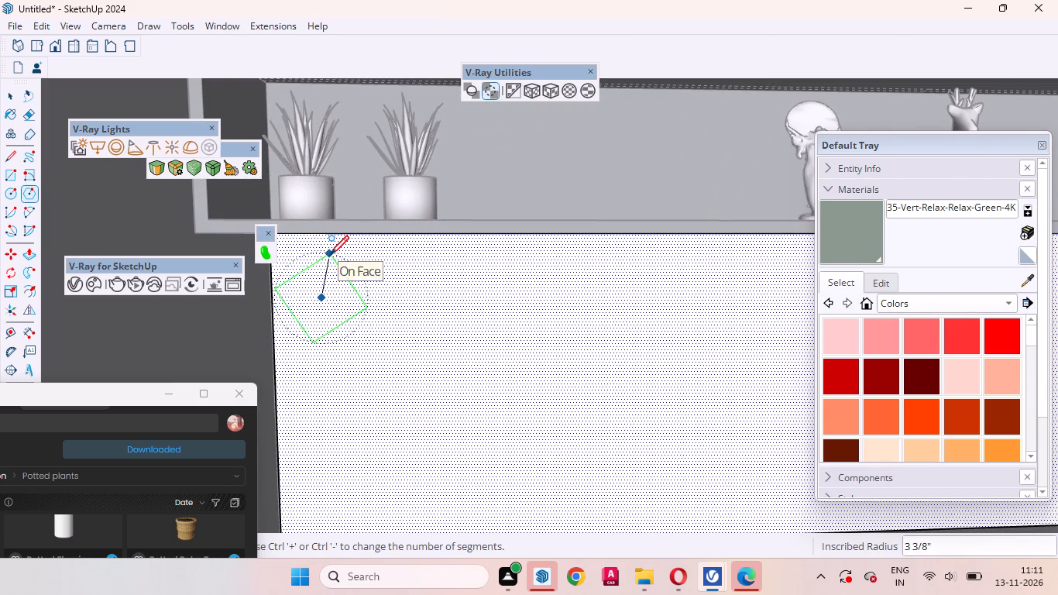
click(327, 250)
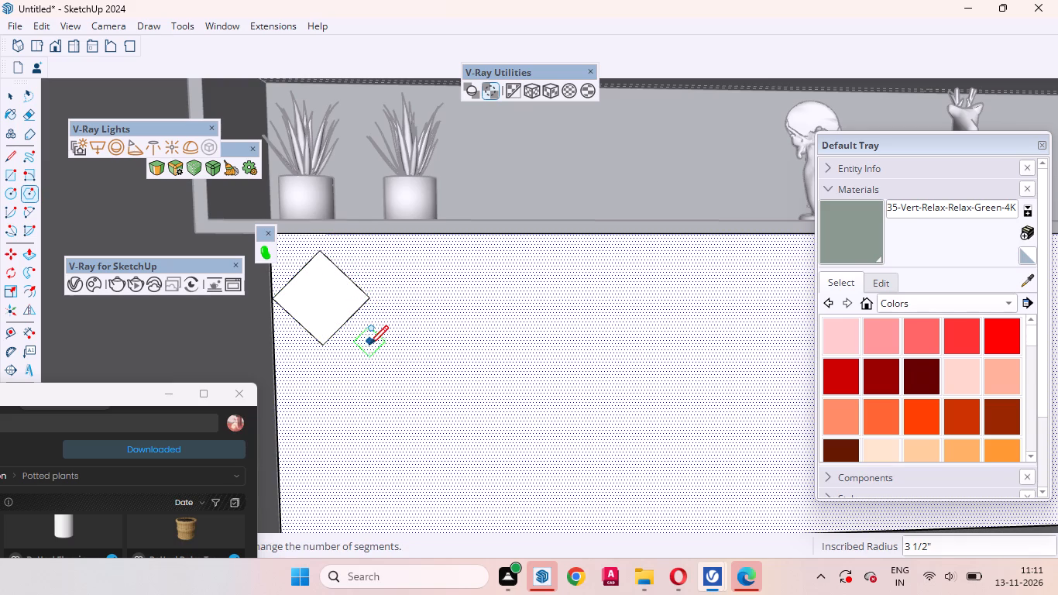
key(space)
Move the diamond outline straight up so its top corner meets the backsplash's top edge.
click(356, 312)
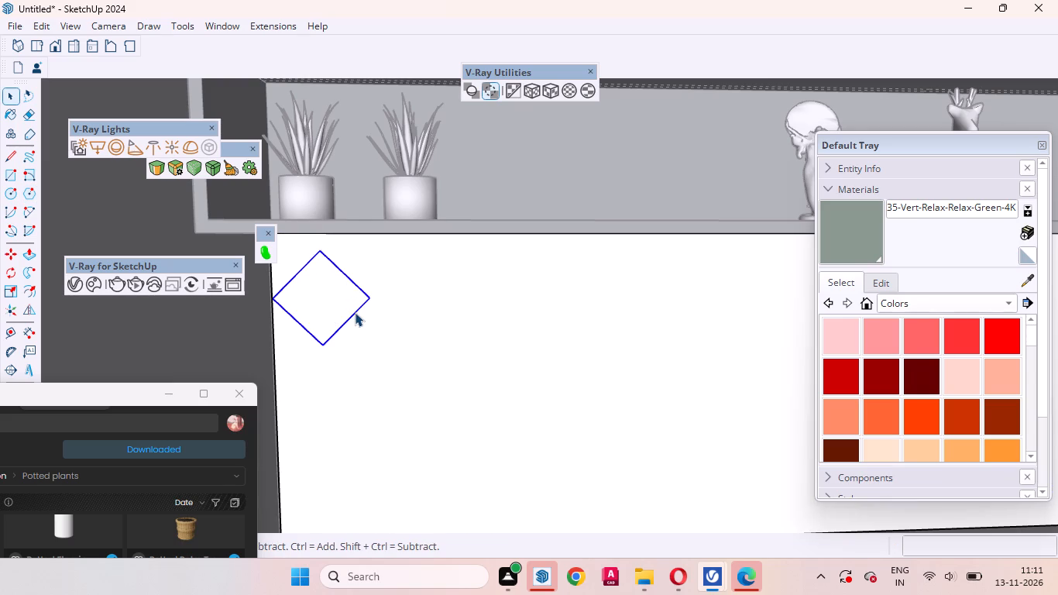
scroll(369, 349, down, 3)
middle_drag(357, 363, 353, 305)
scroll(325, 309, up, 4)
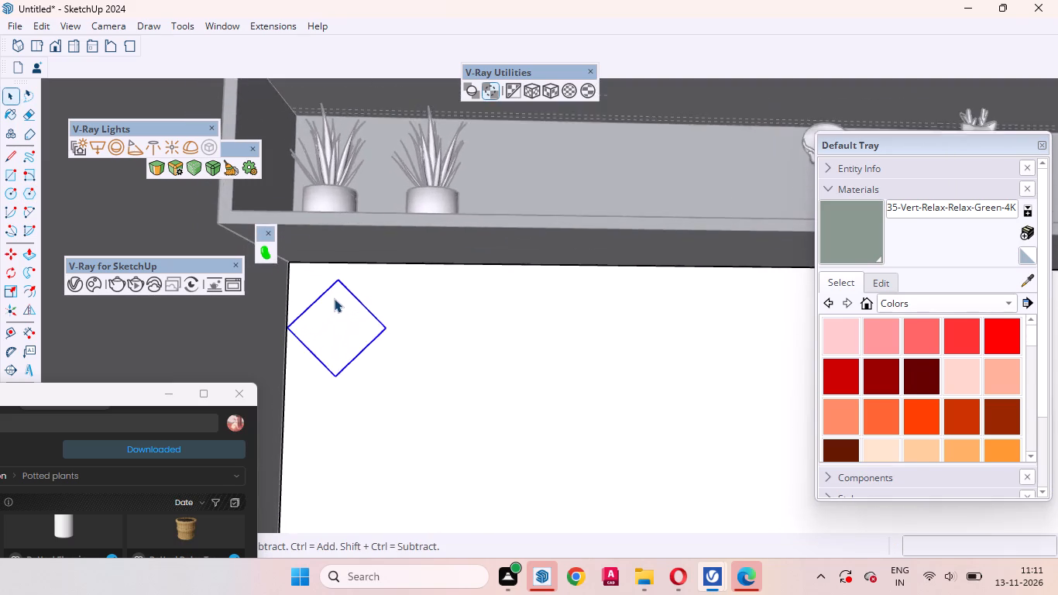
scroll(334, 298, up, 2)
key(m)
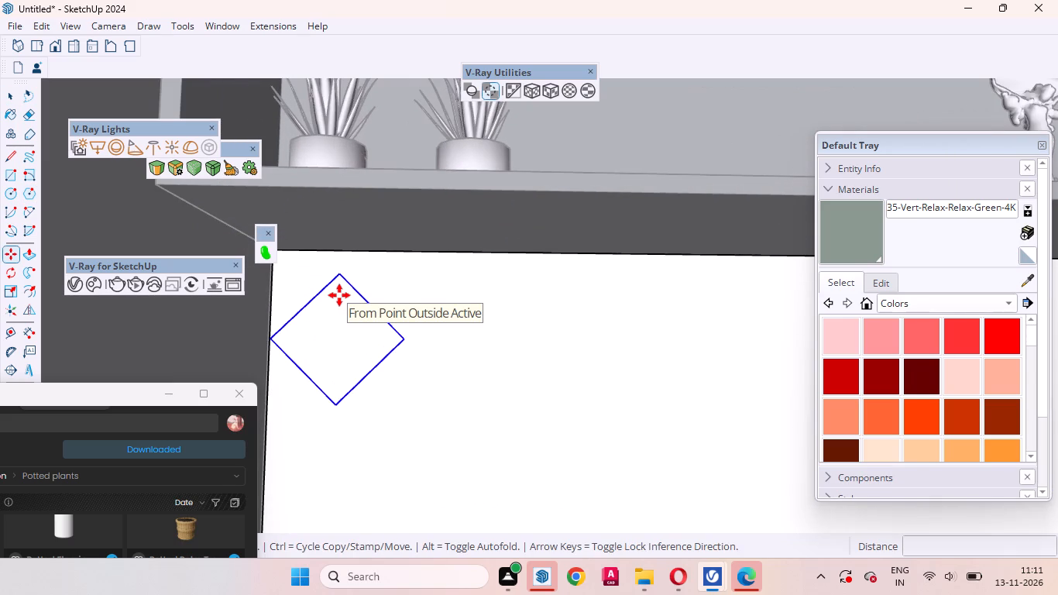
scroll(339, 291, up, 3)
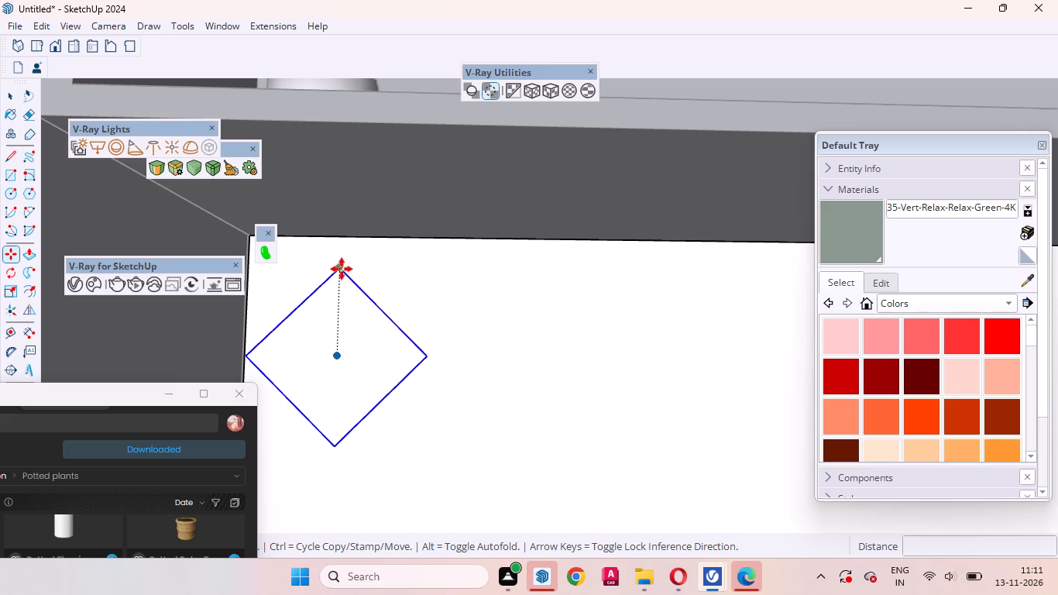
click(339, 269)
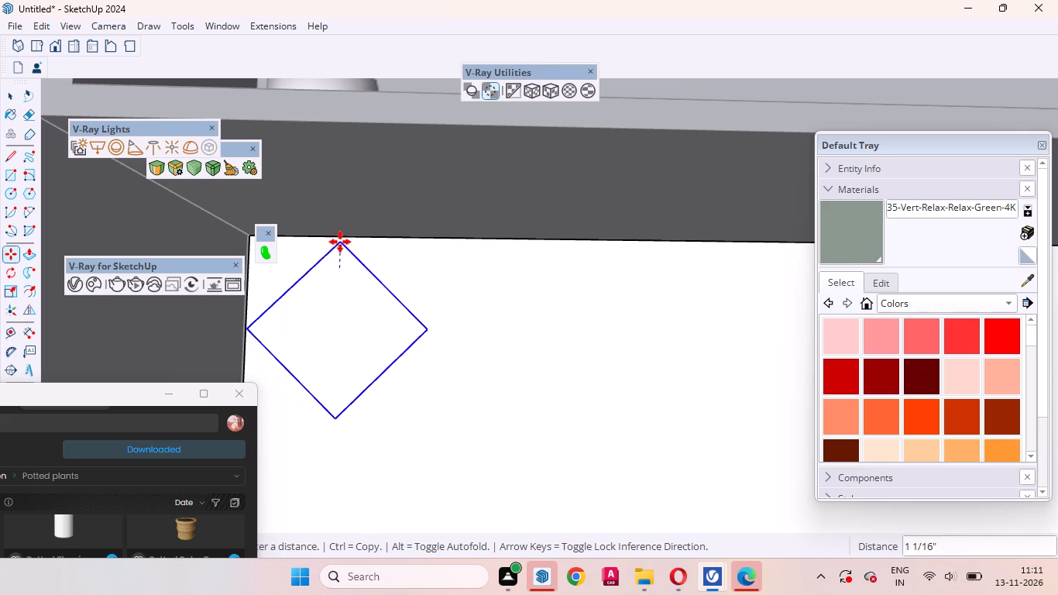
click(340, 238)
key(space)
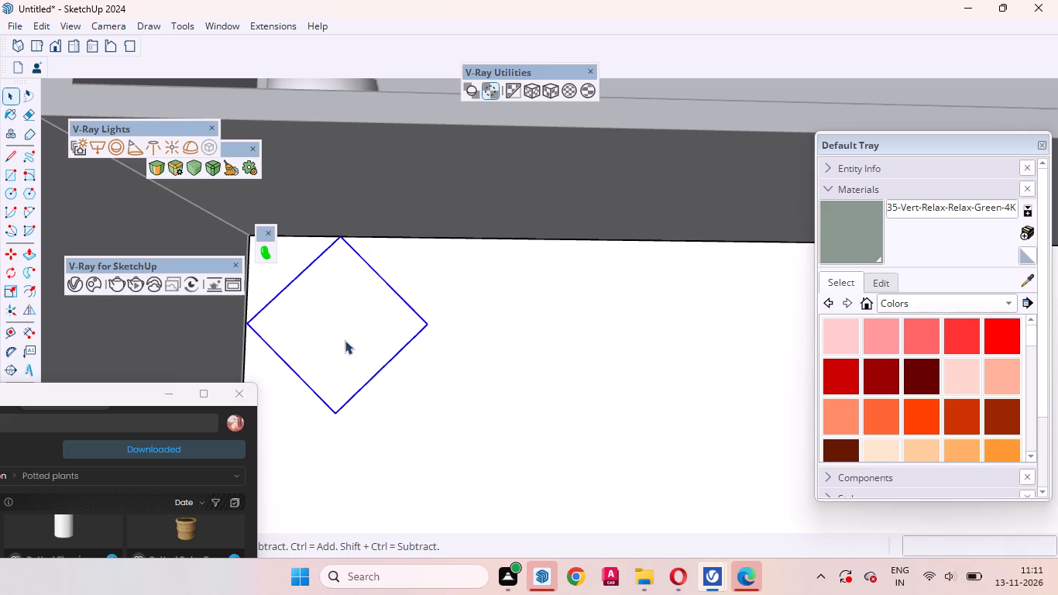
Copy the diamond outline straight down, shifting the copy up about 3/8" to touch the first diamond's bottom corner with its top corner.
click(345, 341)
scroll(386, 373, down, 16)
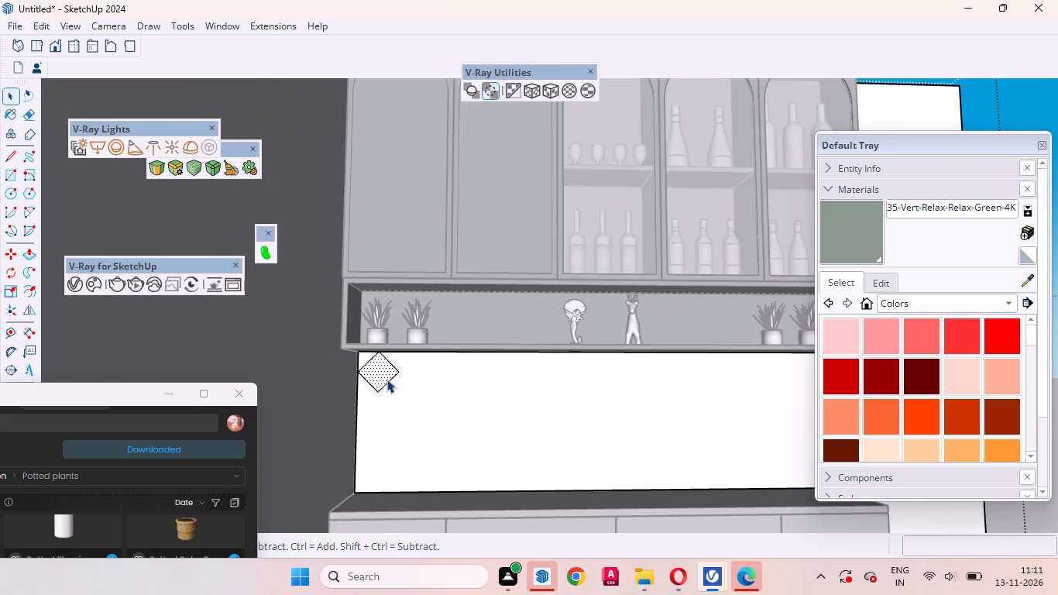
click(388, 380)
key(m)
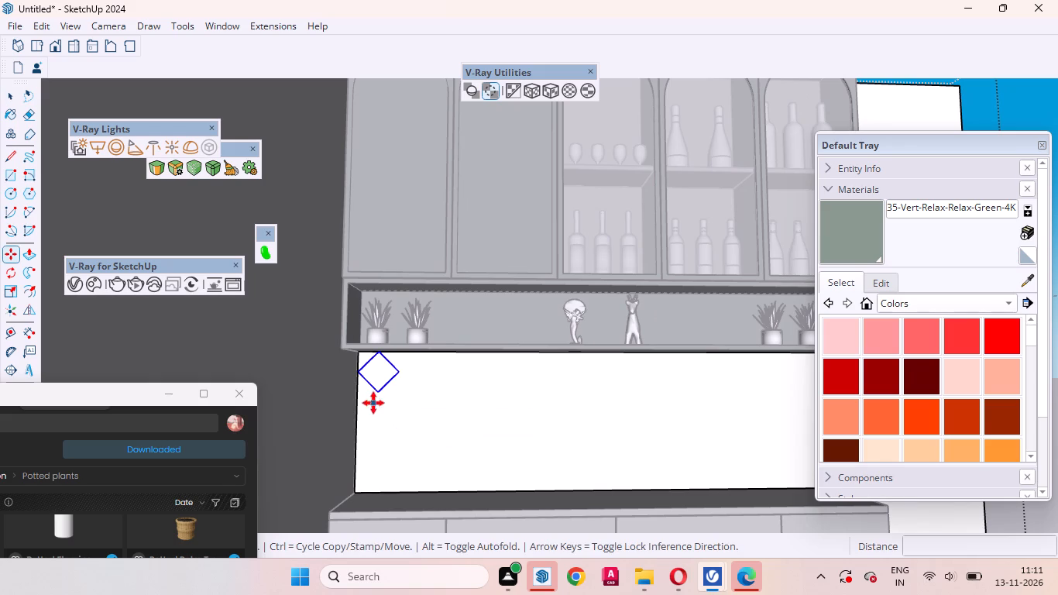
click(379, 395)
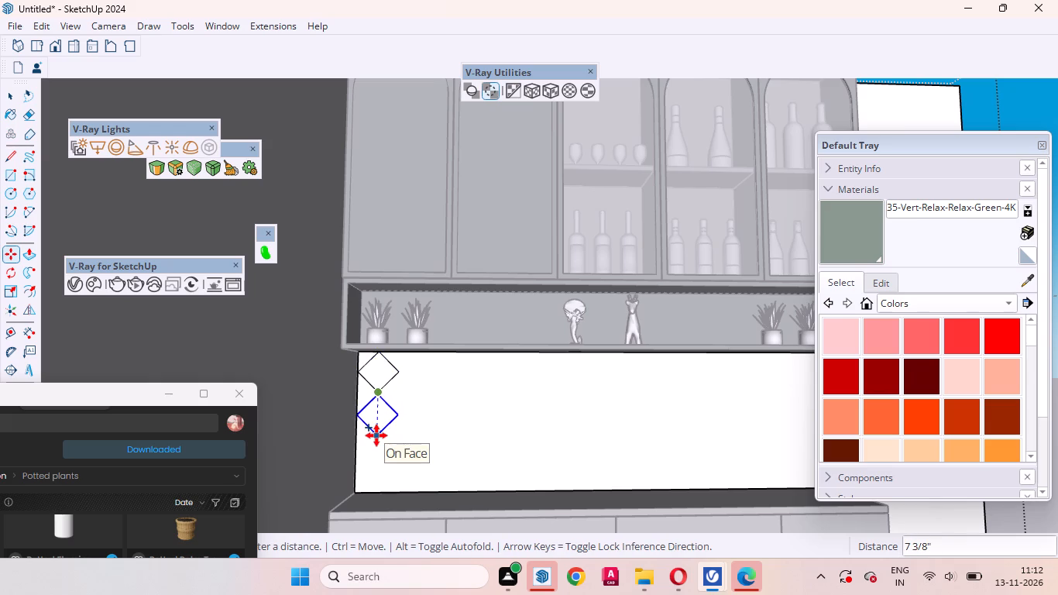
click(376, 435)
scroll(407, 389, up, 14)
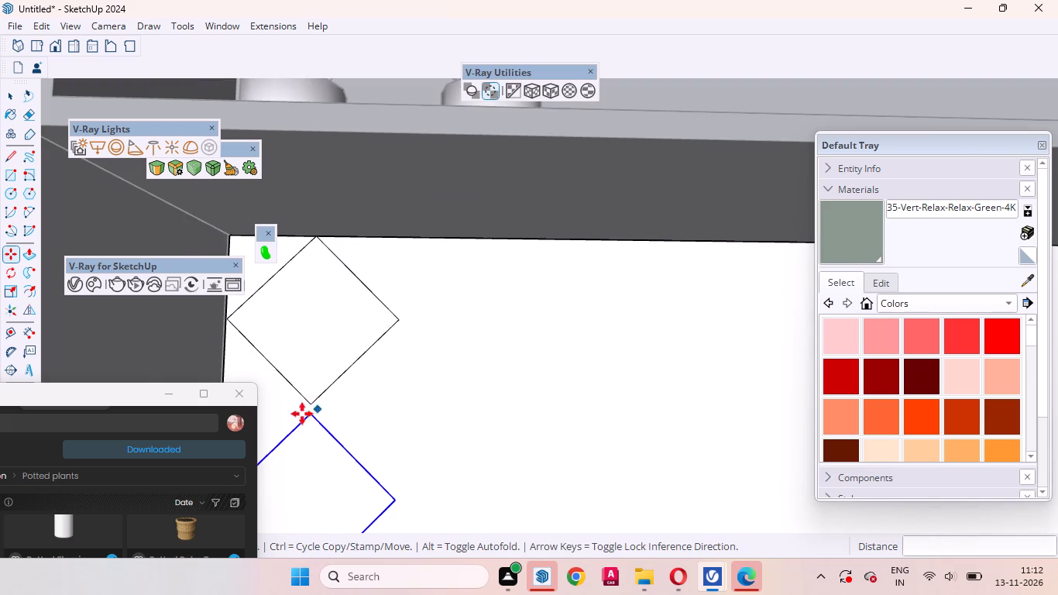
click(309, 413)
click(310, 408)
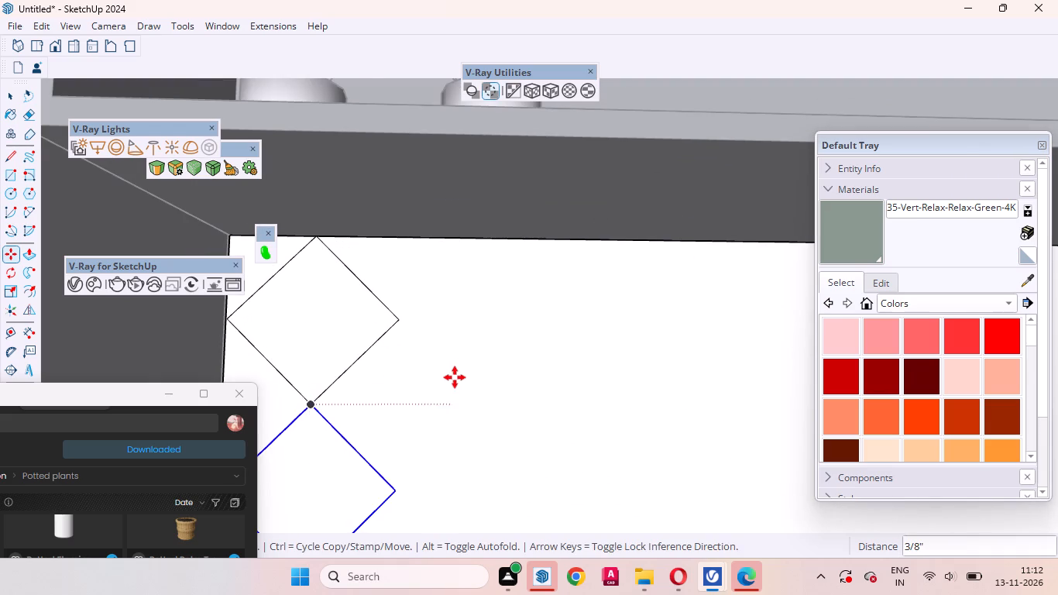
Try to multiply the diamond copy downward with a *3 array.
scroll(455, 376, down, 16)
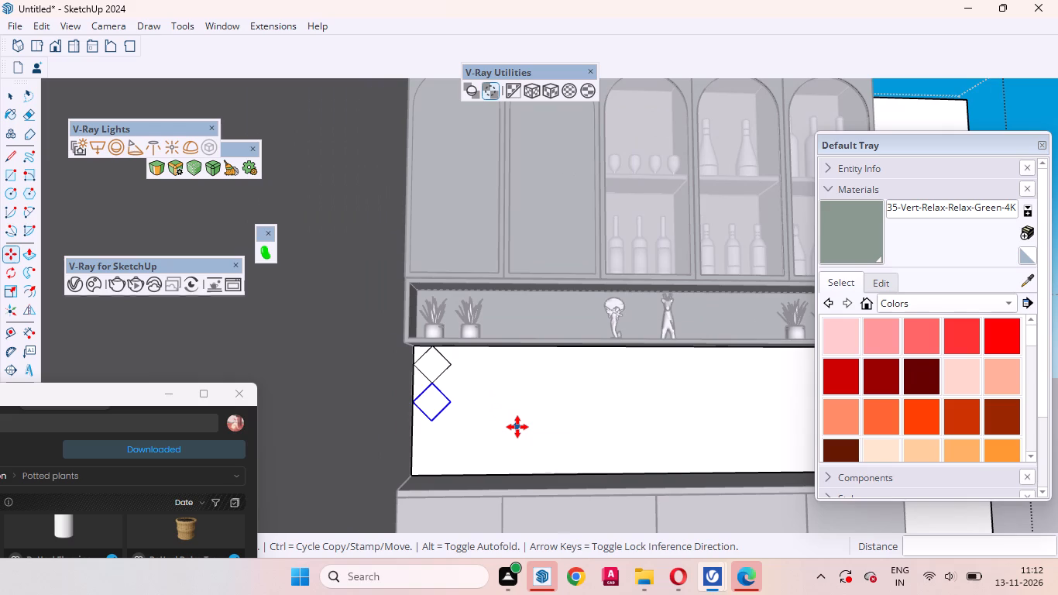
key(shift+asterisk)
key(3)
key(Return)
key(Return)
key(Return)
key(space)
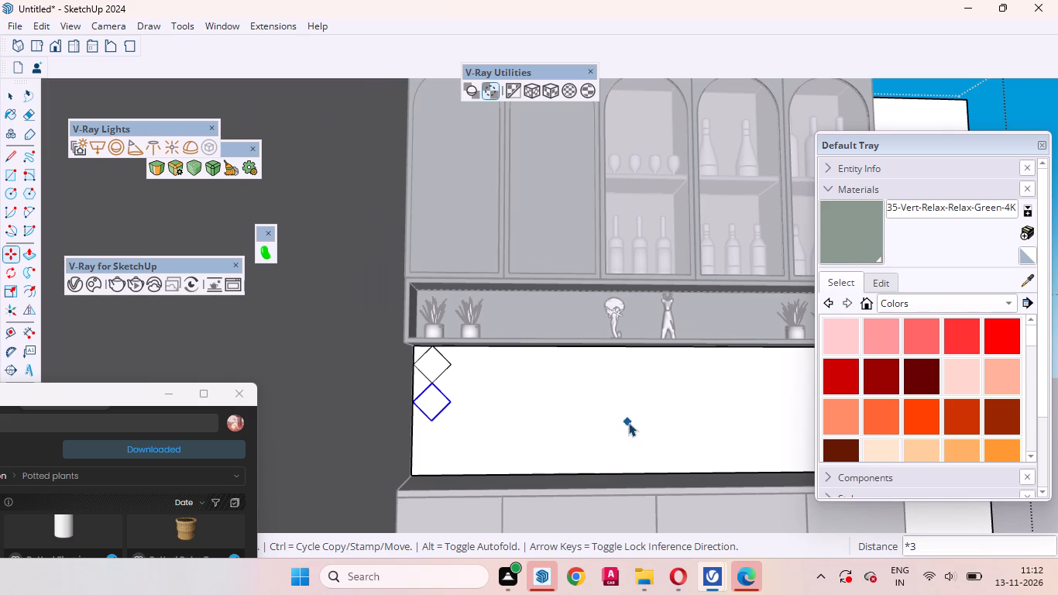
Copy the second diamond 7" straight down, corner to corner, and multiply it with *2 to continue the column down to the countertop.
scroll(416, 425, up, 7)
key(m)
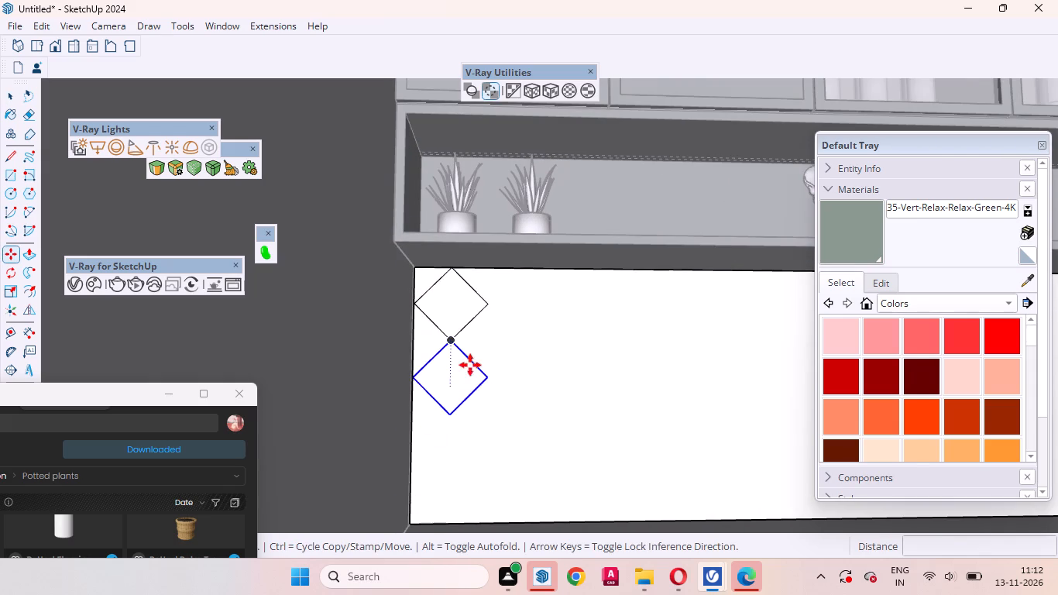
scroll(470, 353, up, 7)
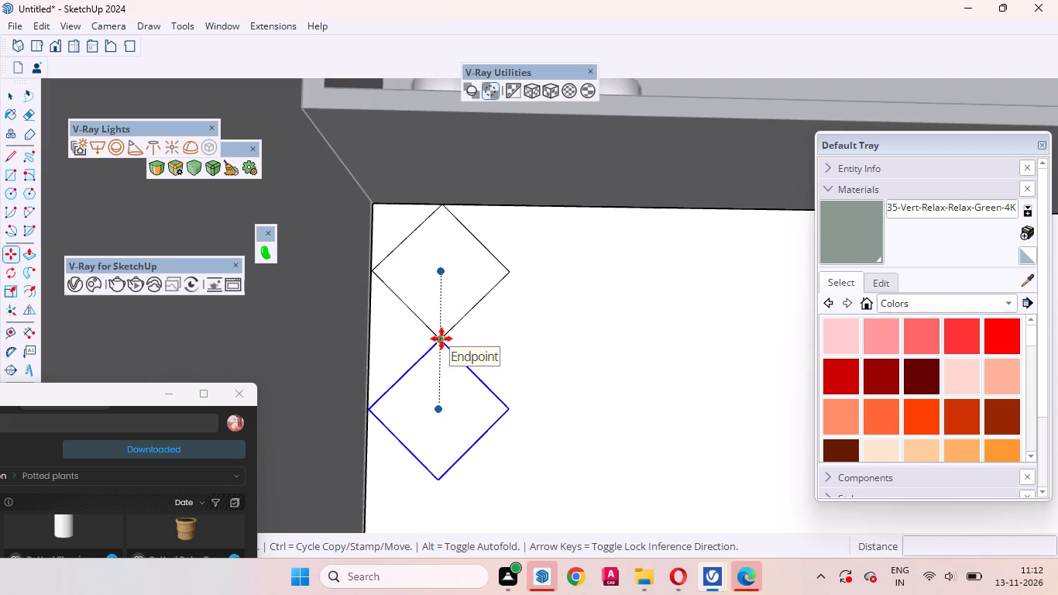
click(441, 339)
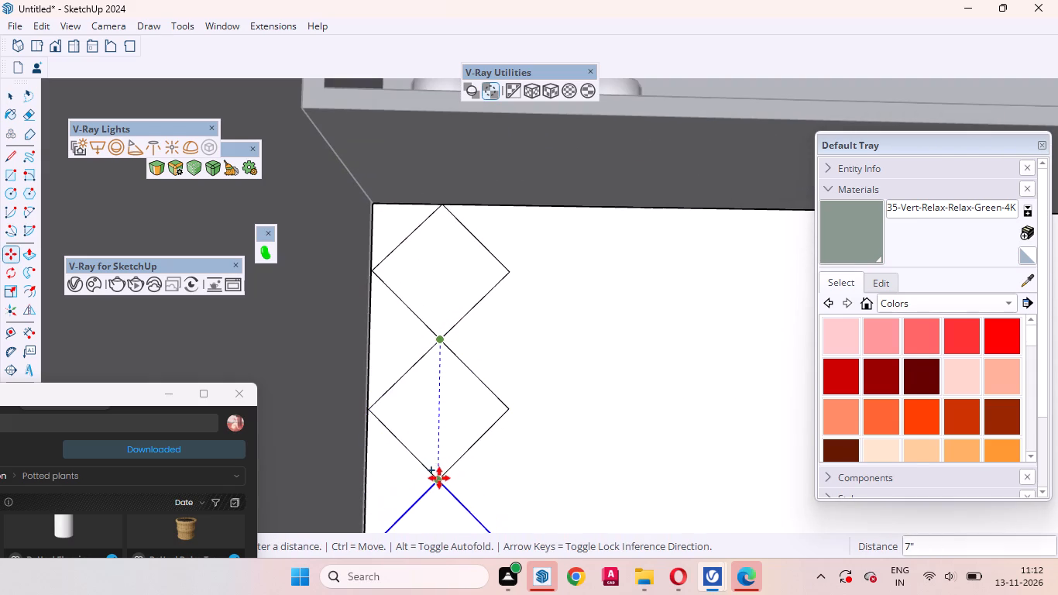
click(438, 479)
scroll(454, 325, down, 7)
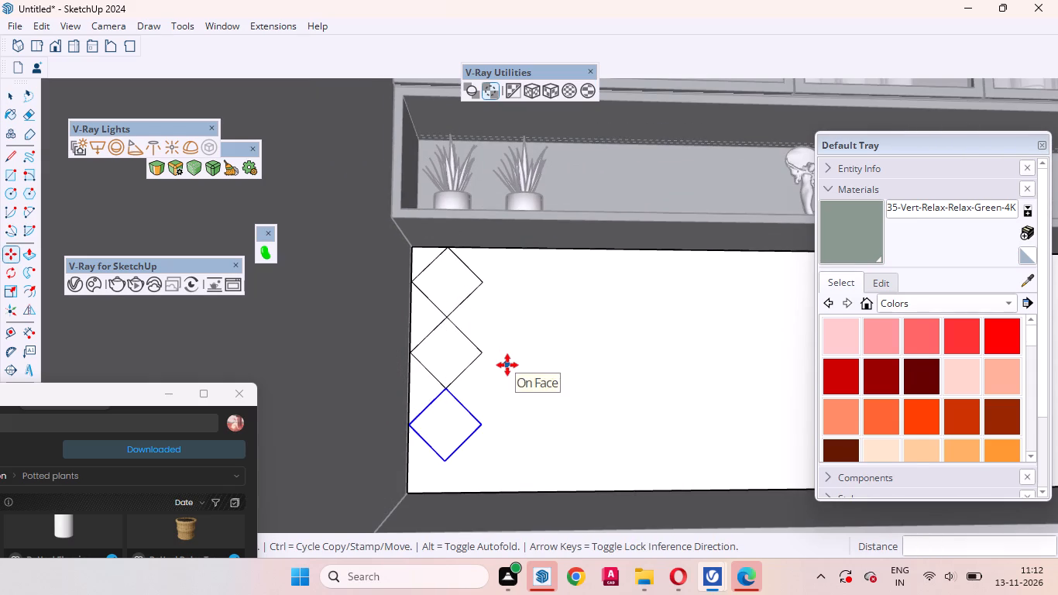
key(shift+asterisk)
key(2)
key(Return)
key(space)
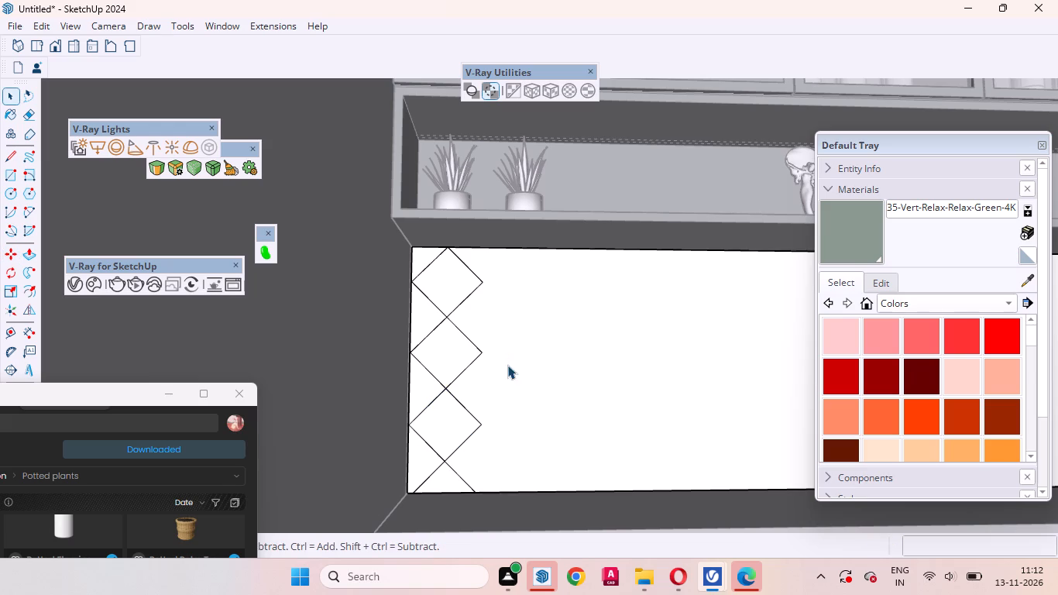
Copy the top diamond outline 7" sideways, corner to corner, and multiply it with *15 into a row along the backsplash's top edge.
scroll(435, 397, down, 8)
scroll(446, 349, up, 3)
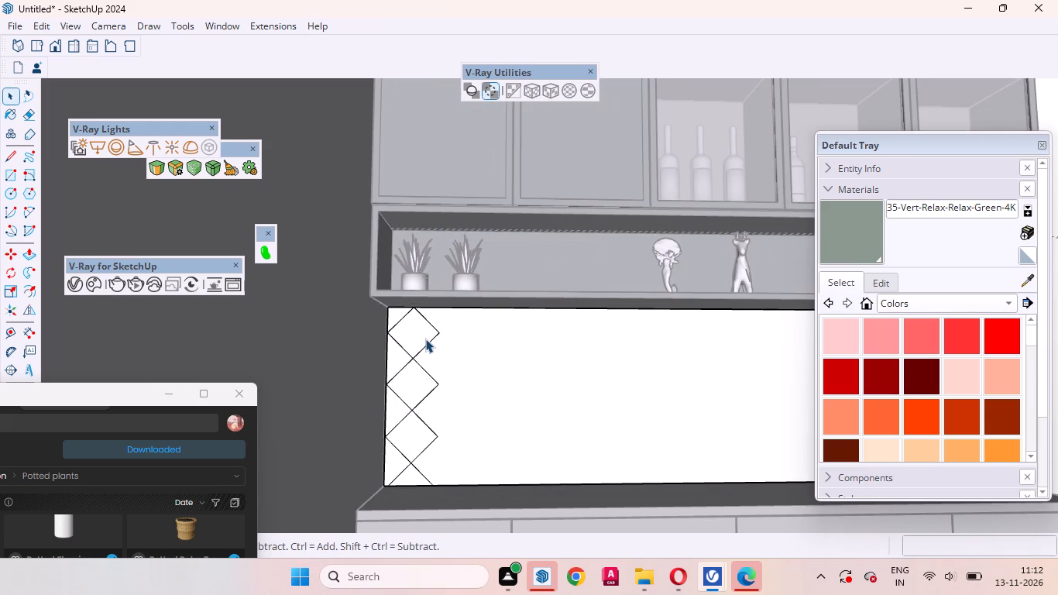
click(428, 342)
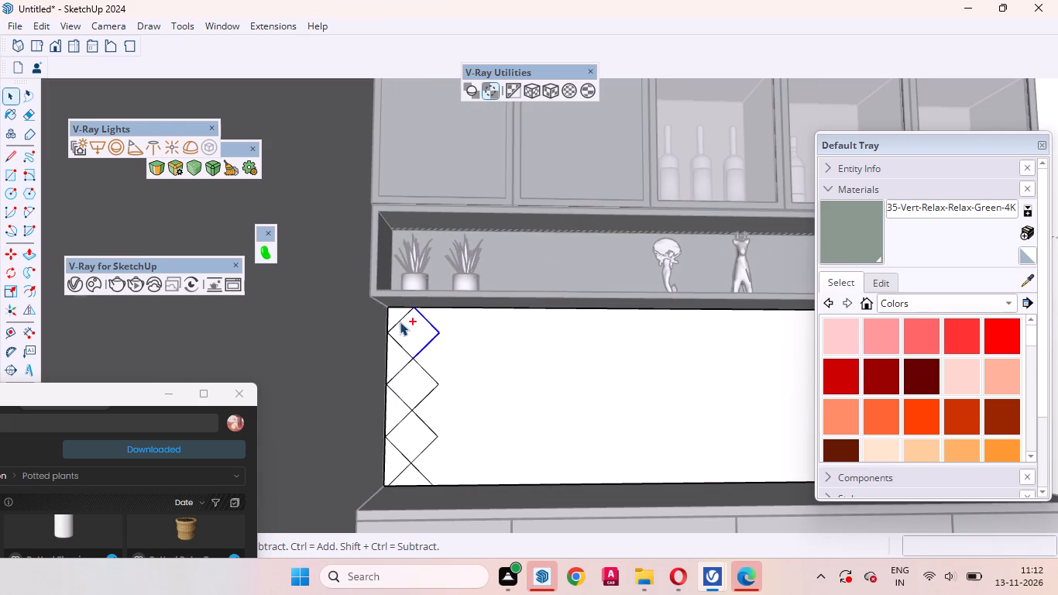
ctrl+click(399, 321)
key(m)
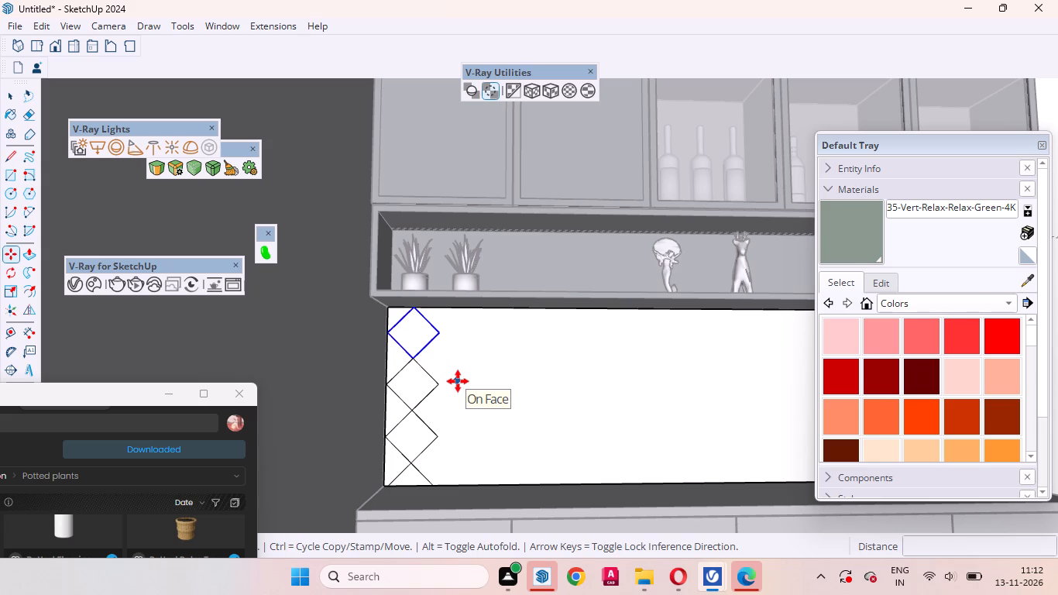
scroll(432, 365, up, 8)
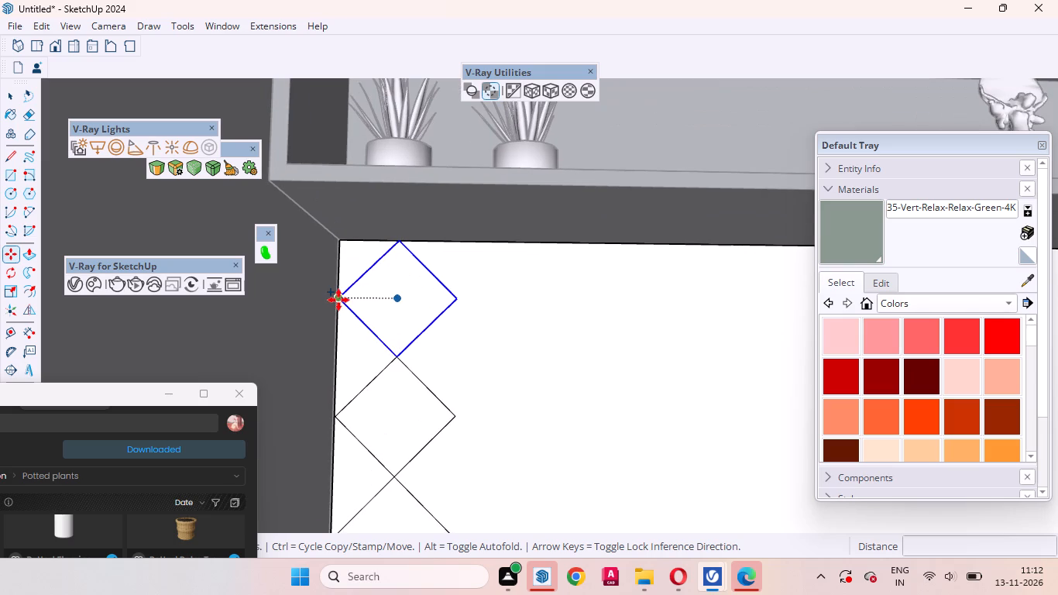
click(338, 300)
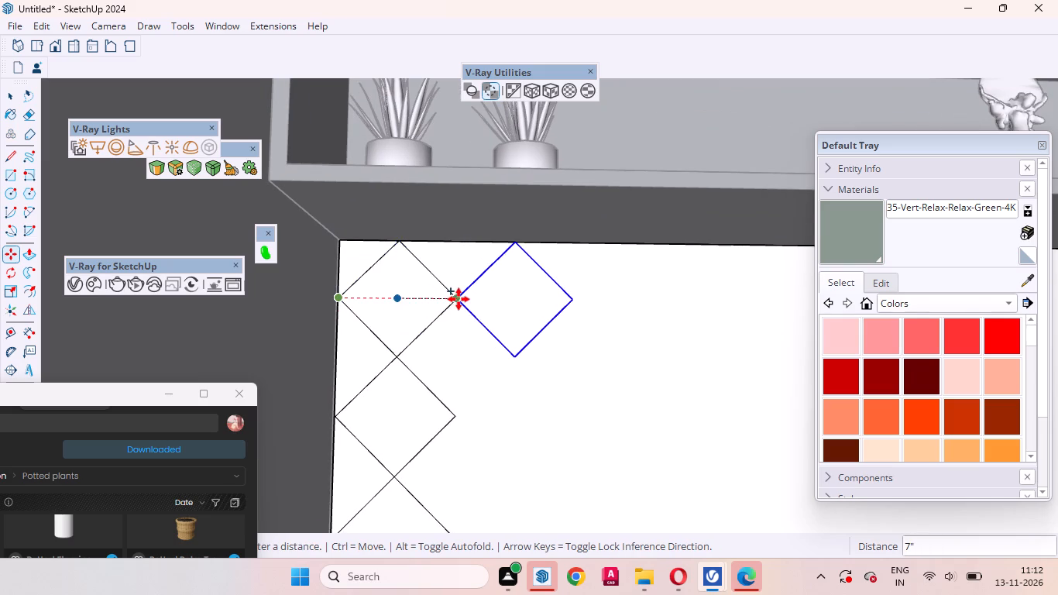
click(459, 299)
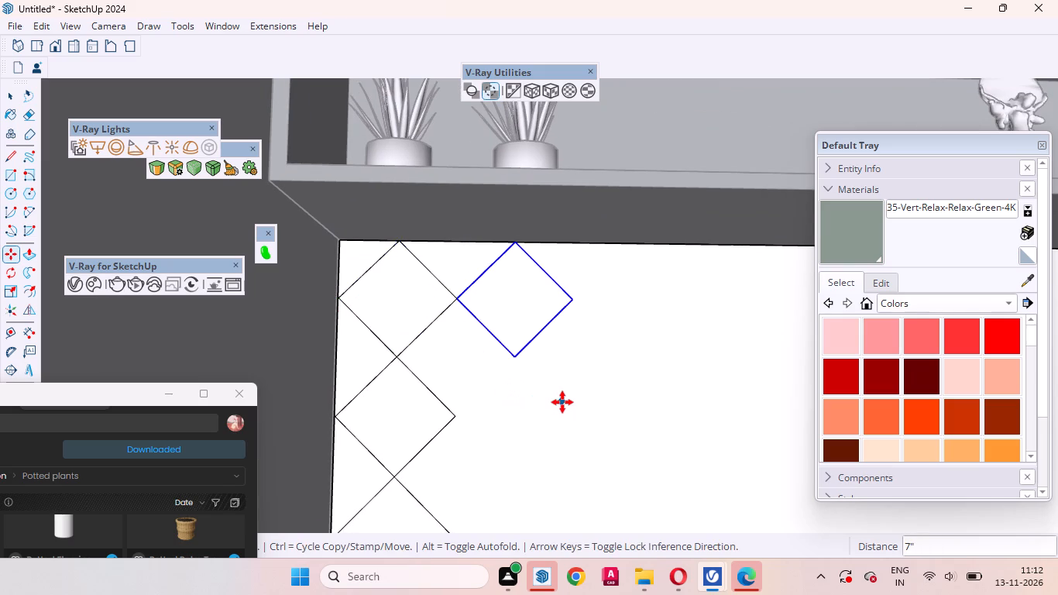
key(shift+asterisk)
text(15)
key(Return)
key(space)
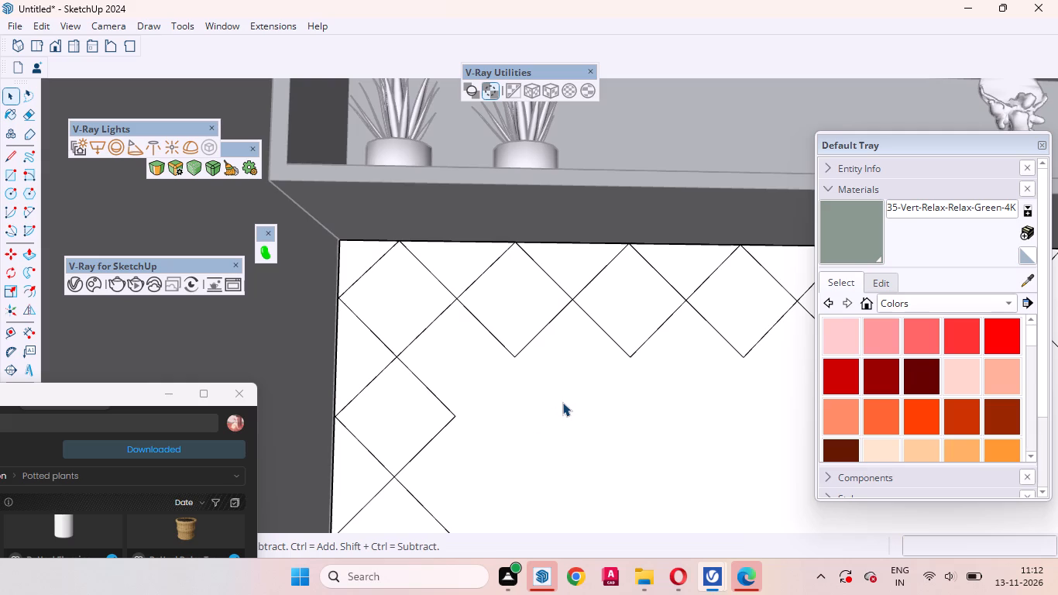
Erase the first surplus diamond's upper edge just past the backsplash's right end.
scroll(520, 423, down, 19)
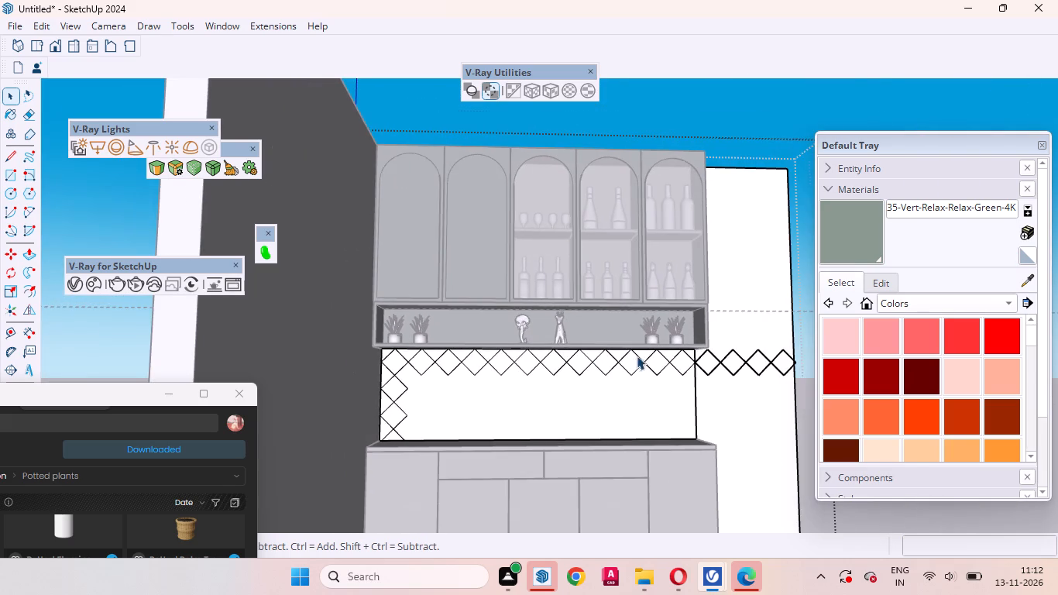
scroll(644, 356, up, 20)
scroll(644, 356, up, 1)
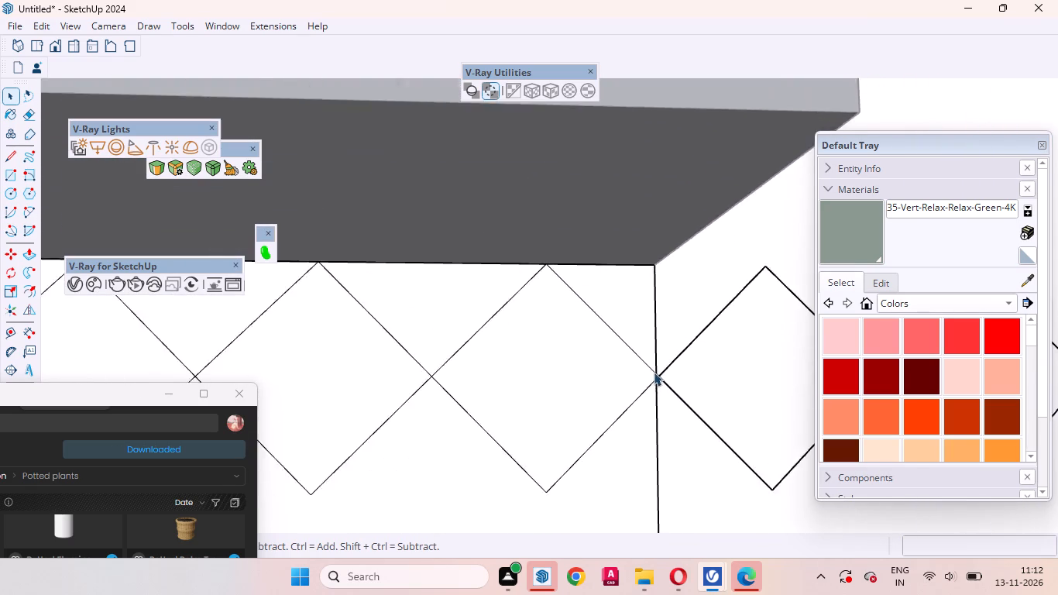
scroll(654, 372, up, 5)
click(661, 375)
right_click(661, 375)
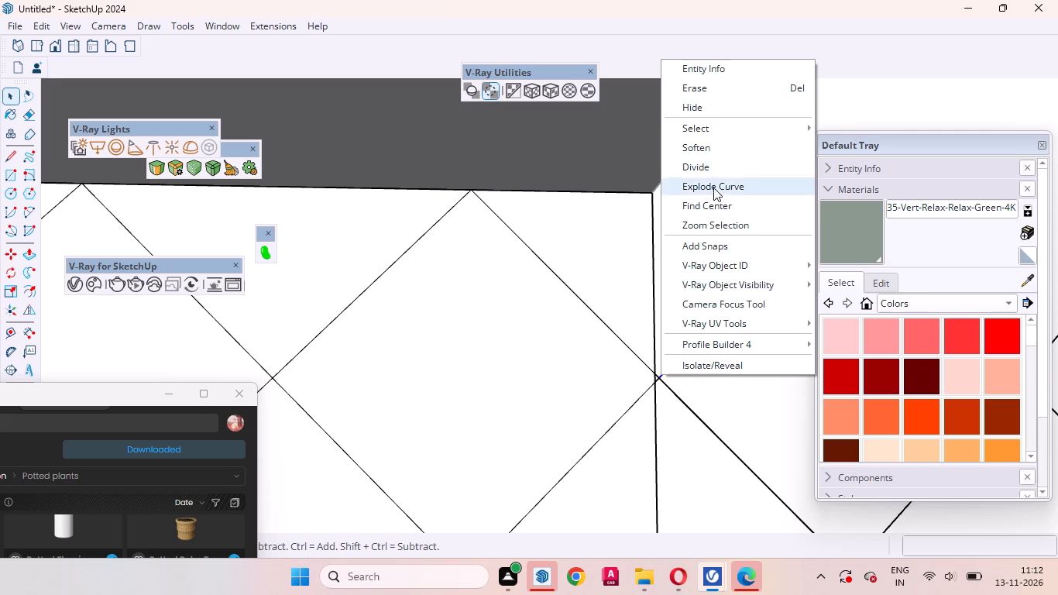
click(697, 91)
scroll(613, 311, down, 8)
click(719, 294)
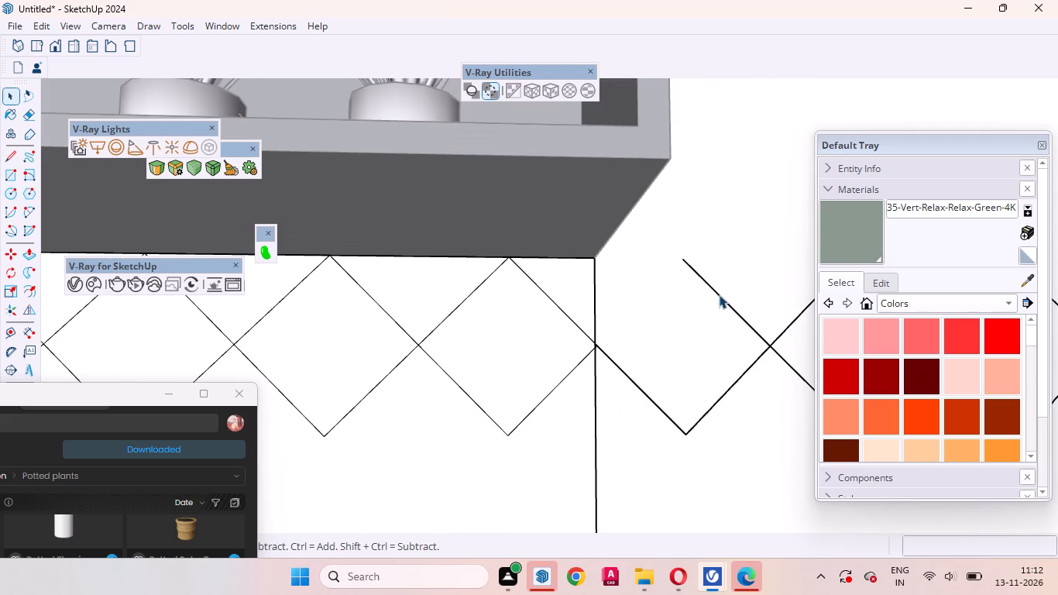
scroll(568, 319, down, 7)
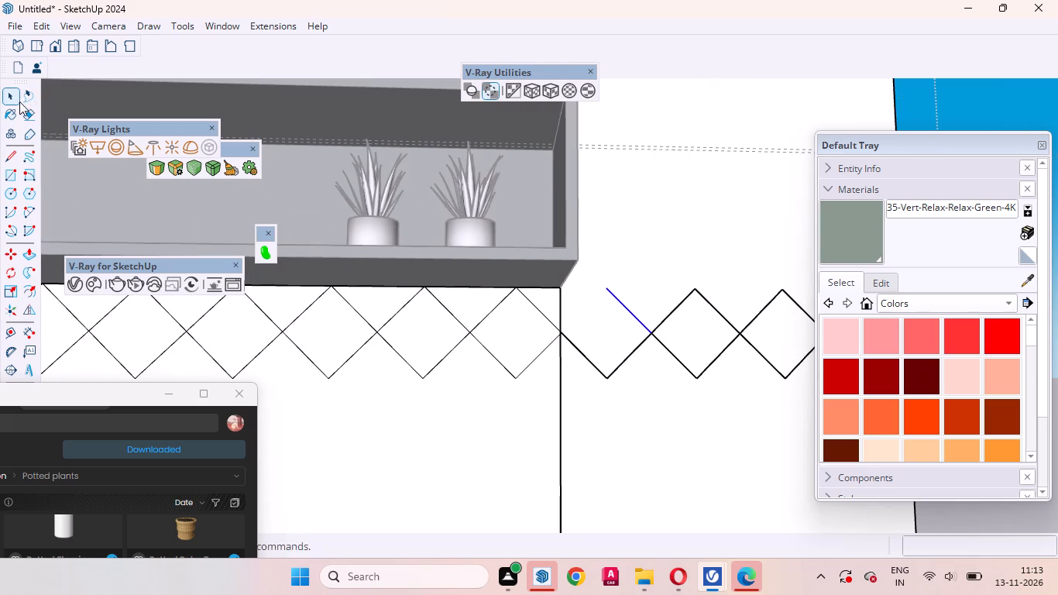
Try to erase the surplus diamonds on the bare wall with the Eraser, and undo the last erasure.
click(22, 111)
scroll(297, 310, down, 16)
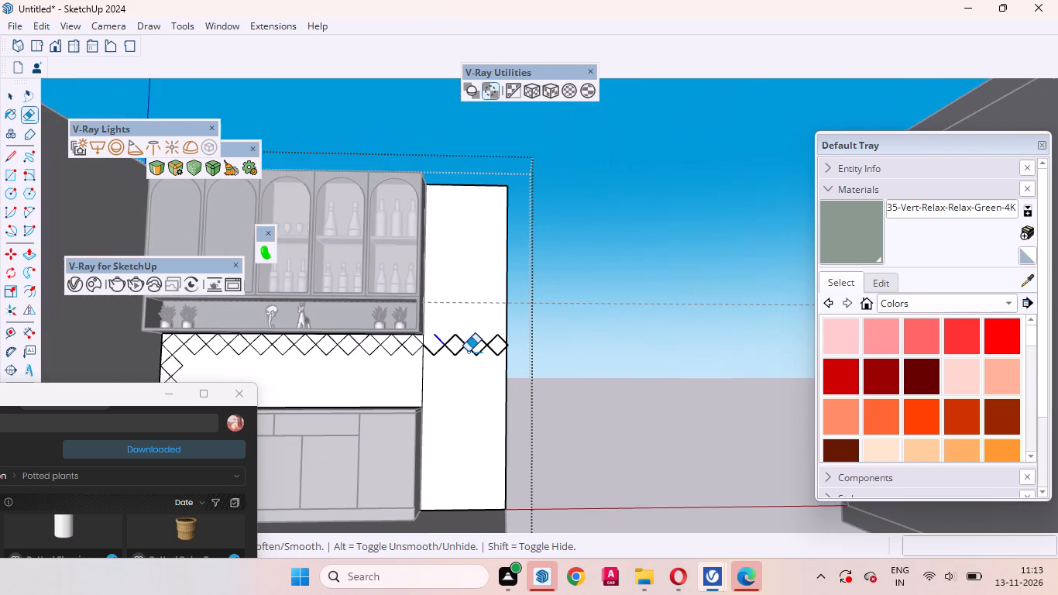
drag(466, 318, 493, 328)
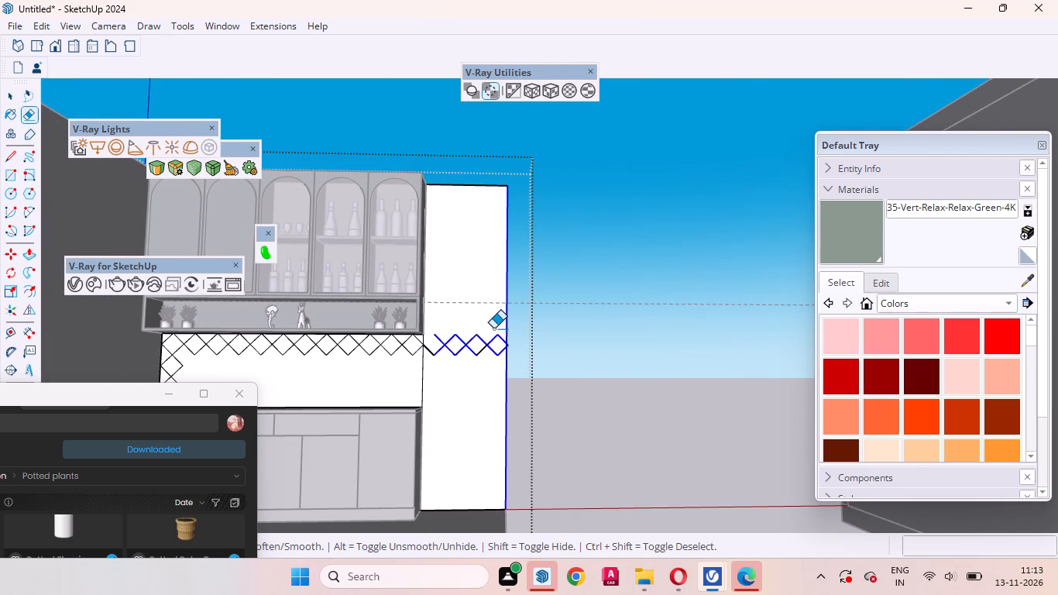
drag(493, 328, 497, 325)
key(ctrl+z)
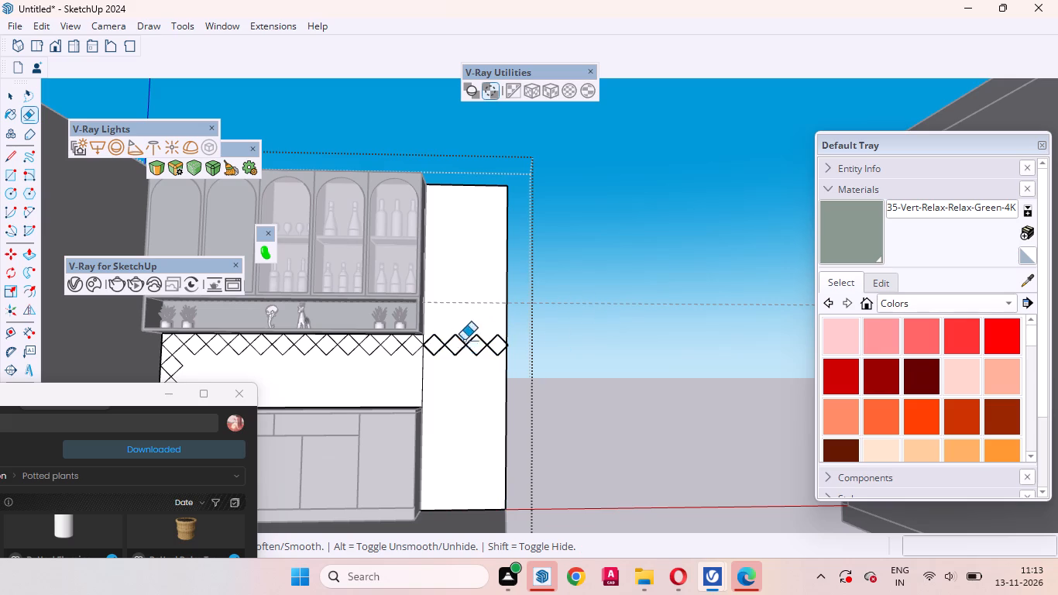
Erase all surplus diamond lines on the bare wall beyond the backsplash's right end, keeping the wall edges.
drag(486, 317, 479, 375)
drag(465, 321, 462, 371)
drag(453, 319, 451, 368)
scroll(441, 339, up, 6)
drag(438, 325, 430, 390)
scroll(433, 346, up, 4)
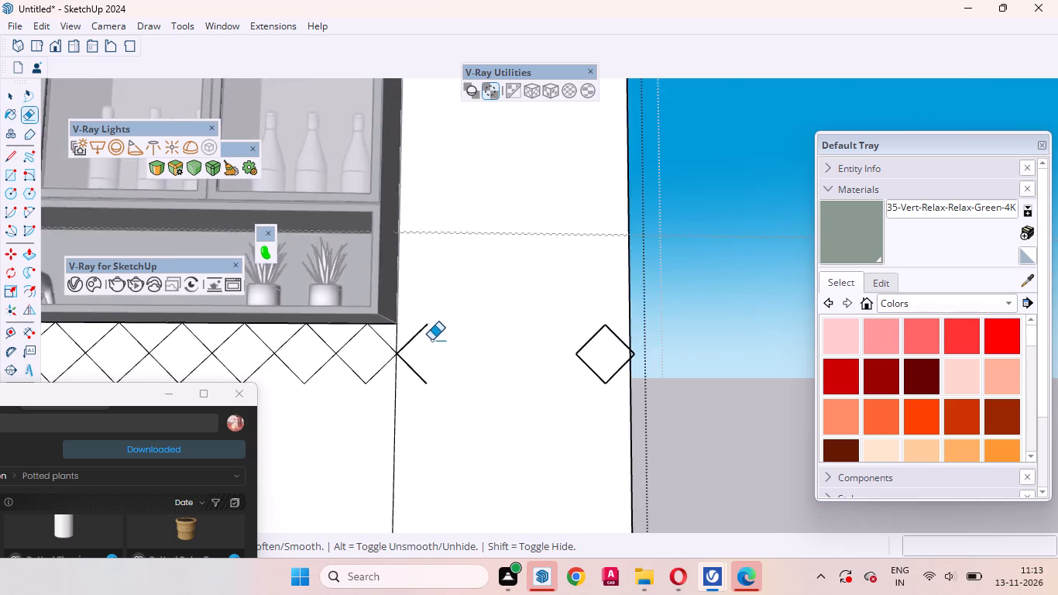
scroll(431, 340, up, 7)
drag(414, 318, 410, 427)
scroll(389, 386, up, 7)
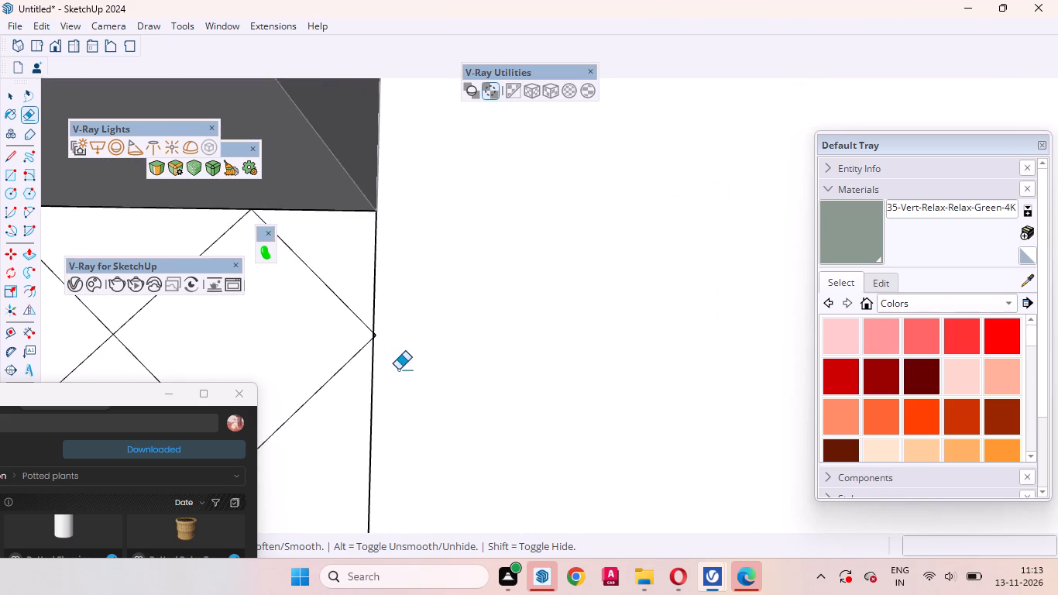
scroll(399, 374, down, 12)
drag(677, 313, 672, 415)
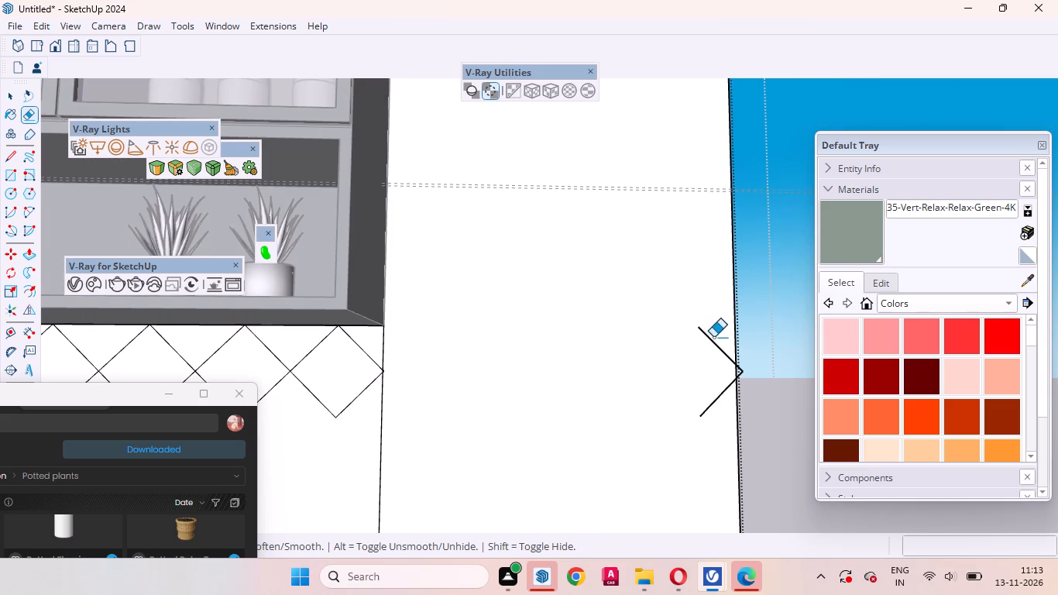
drag(713, 346, 711, 432)
key(space)
Copy the column of diamonds below the top-left diamond 7" sideways and multiply it with *10 to fill the backsplash's lower rows.
scroll(658, 380, down, 9)
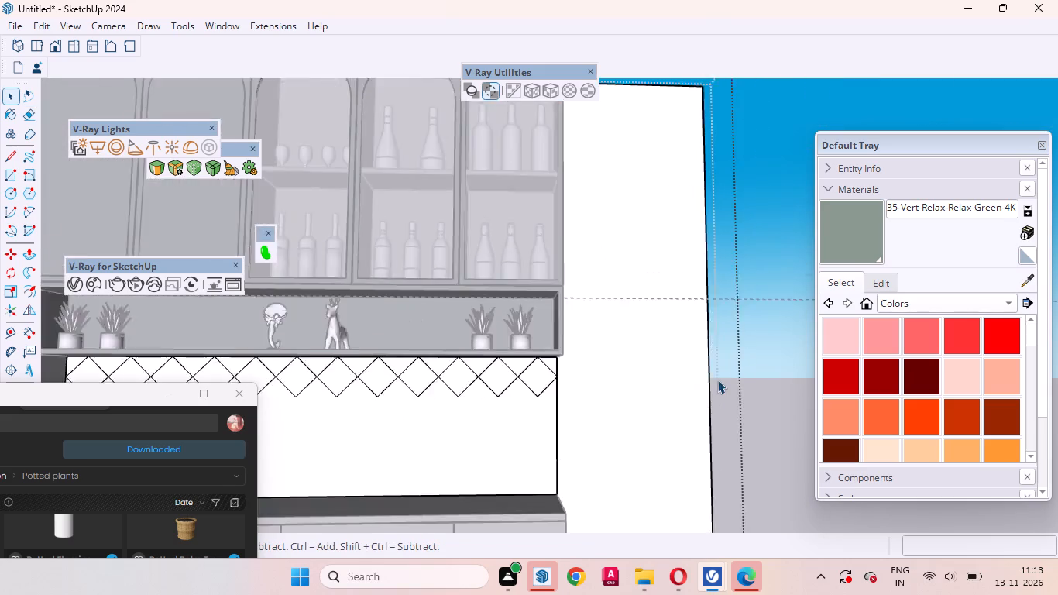
scroll(717, 380, down, 8)
click(510, 390)
scroll(439, 394, up, 3)
middle_drag(434, 400, 423, 405)
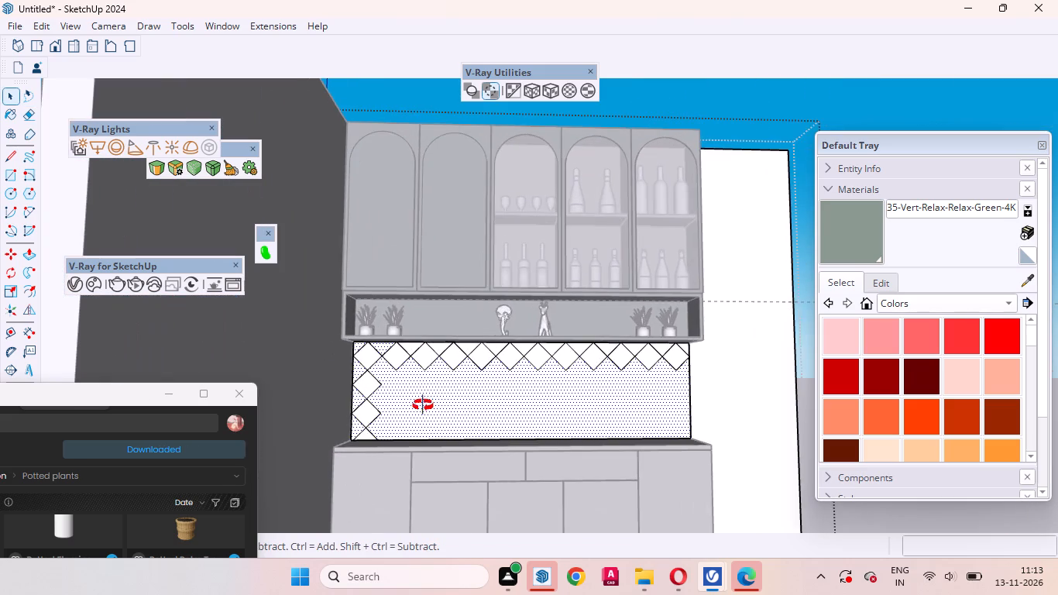
middle_drag(423, 405, 392, 416)
scroll(409, 348, down, 3)
middle_drag(421, 364, 431, 366)
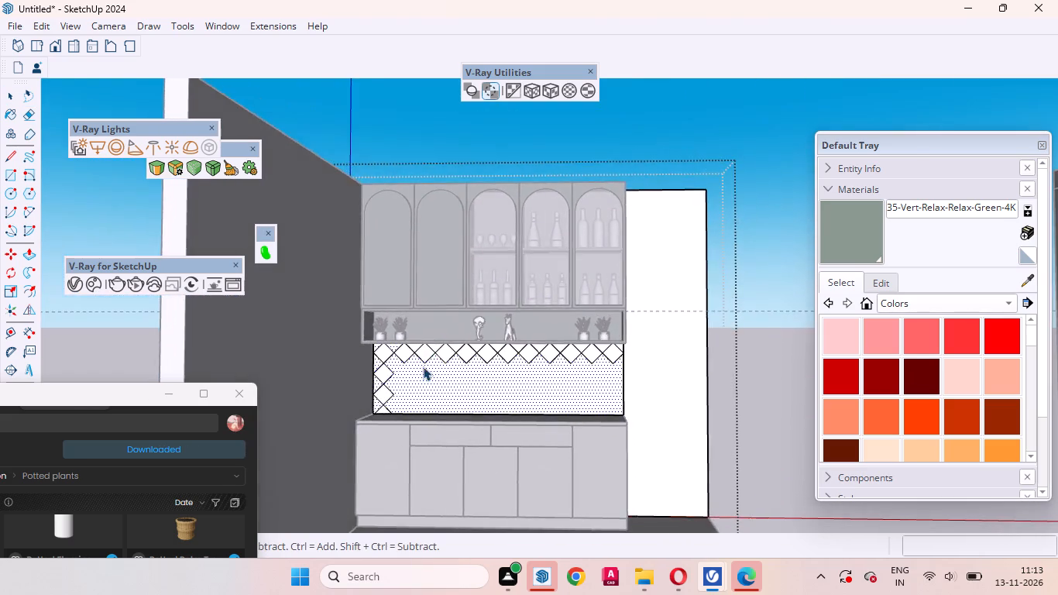
scroll(417, 367, up, 6)
click(376, 374)
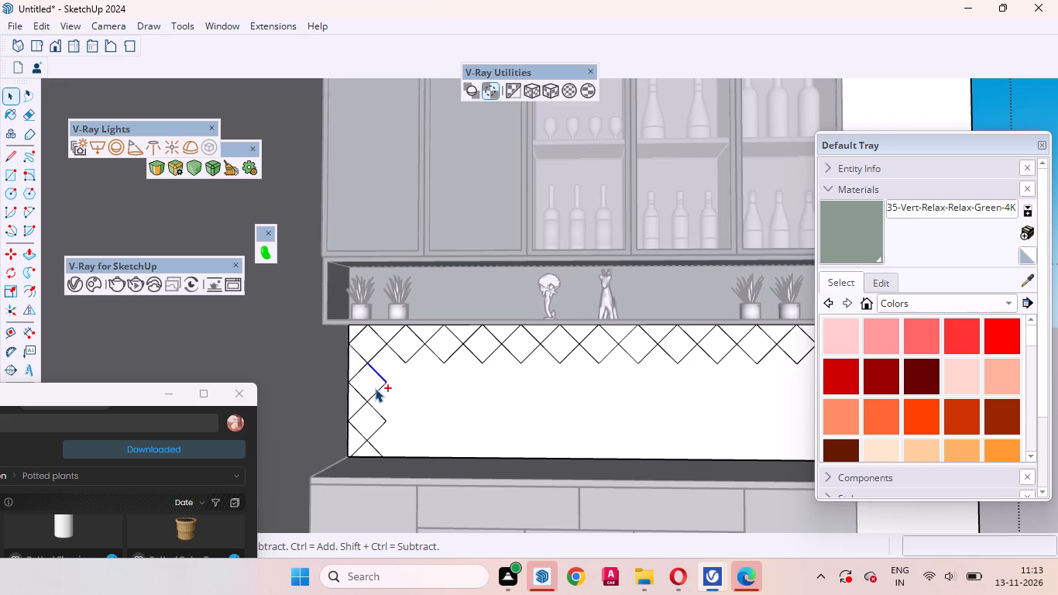
ctrl+click(379, 388)
click(356, 374)
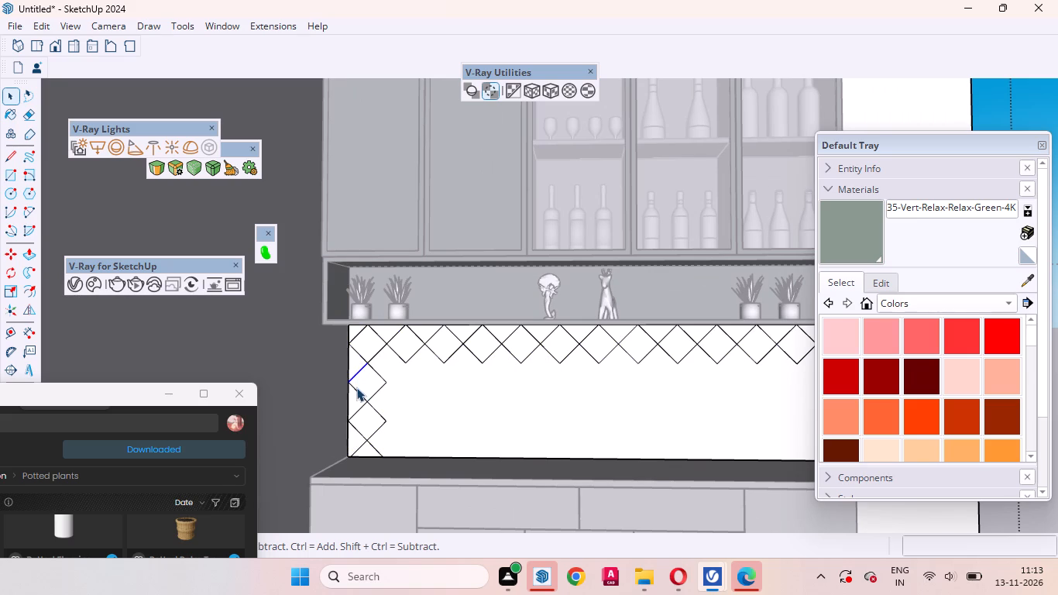
click(356, 387)
click(380, 375)
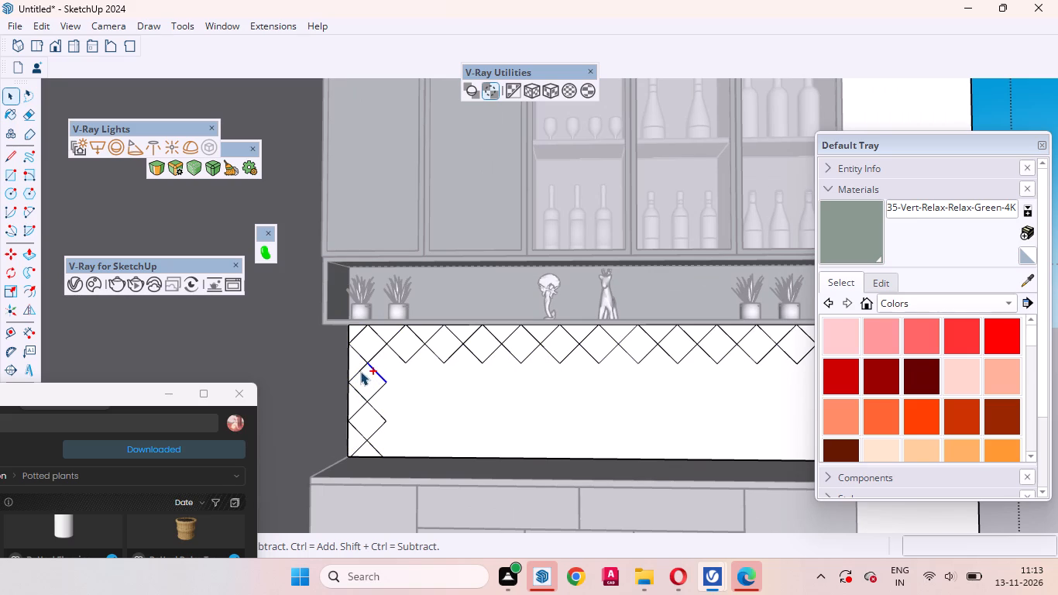
ctrl+click(358, 370)
ctrl+click(359, 390)
ctrl+click(376, 391)
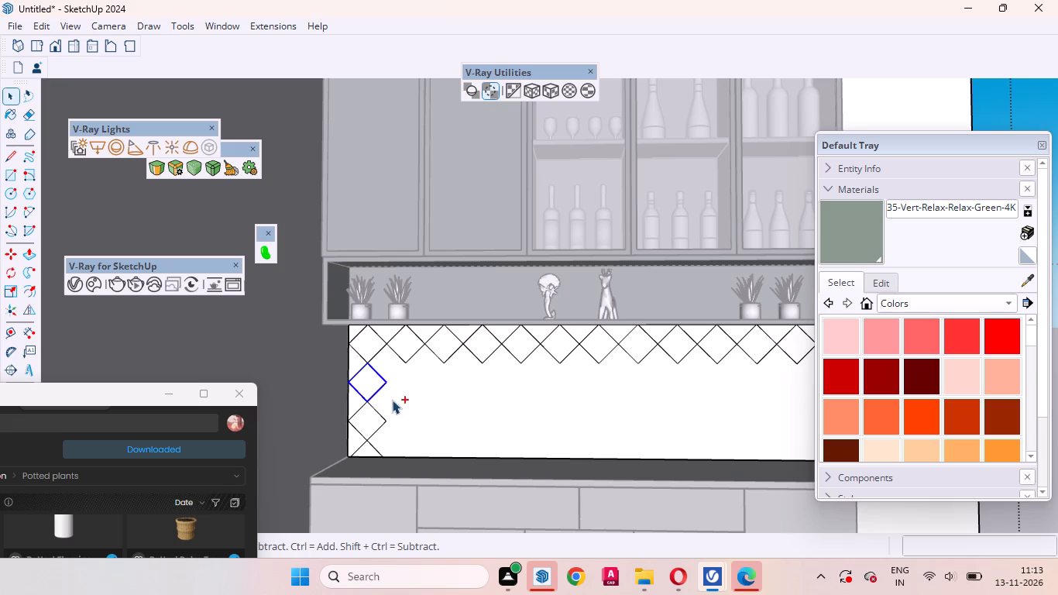
ctrl+click(376, 411)
ctrl+click(358, 411)
ctrl+click(376, 428)
ctrl+click(357, 431)
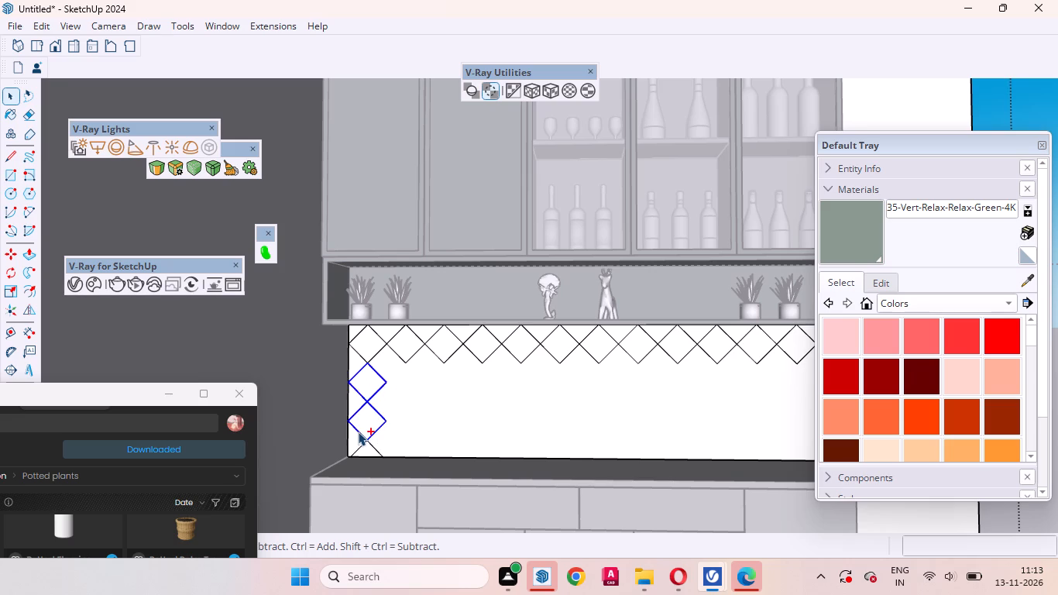
ctrl+click(358, 448)
ctrl+click(373, 446)
key(m)
scroll(374, 387, up, 7)
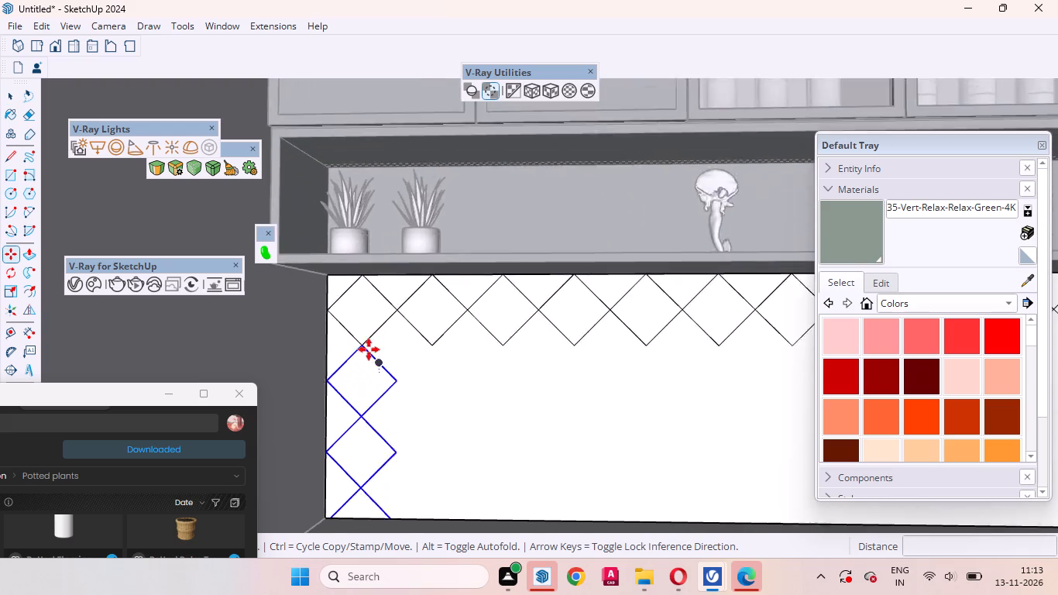
scroll(369, 349, up, 3)
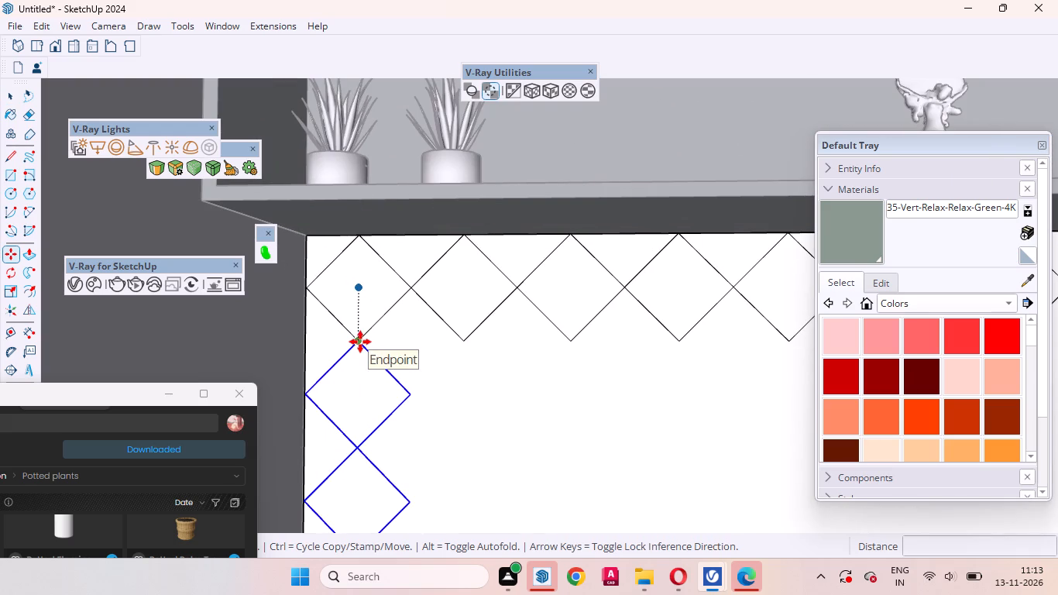
click(357, 342)
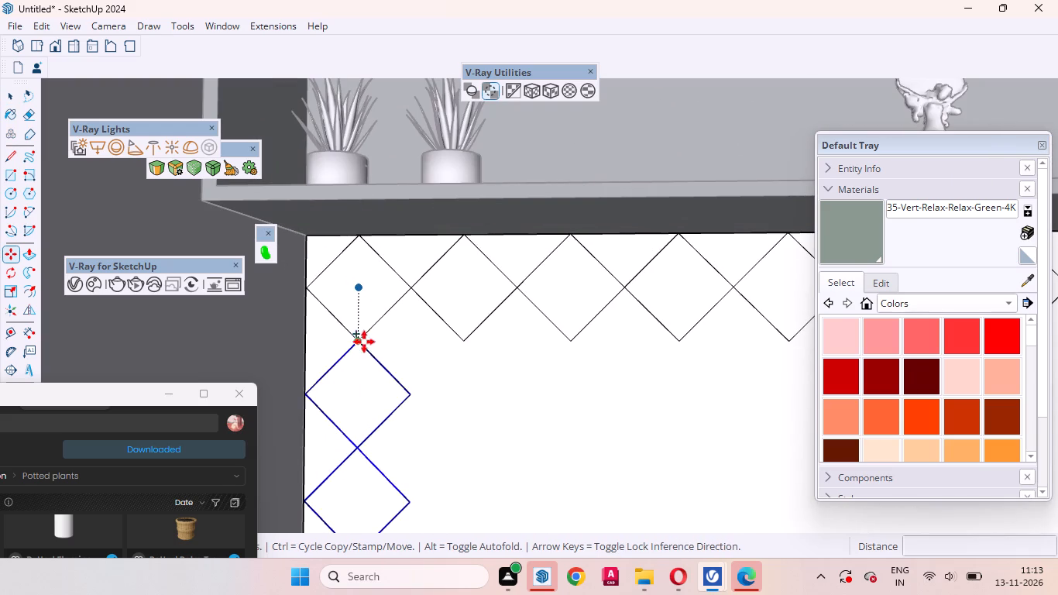
click(461, 342)
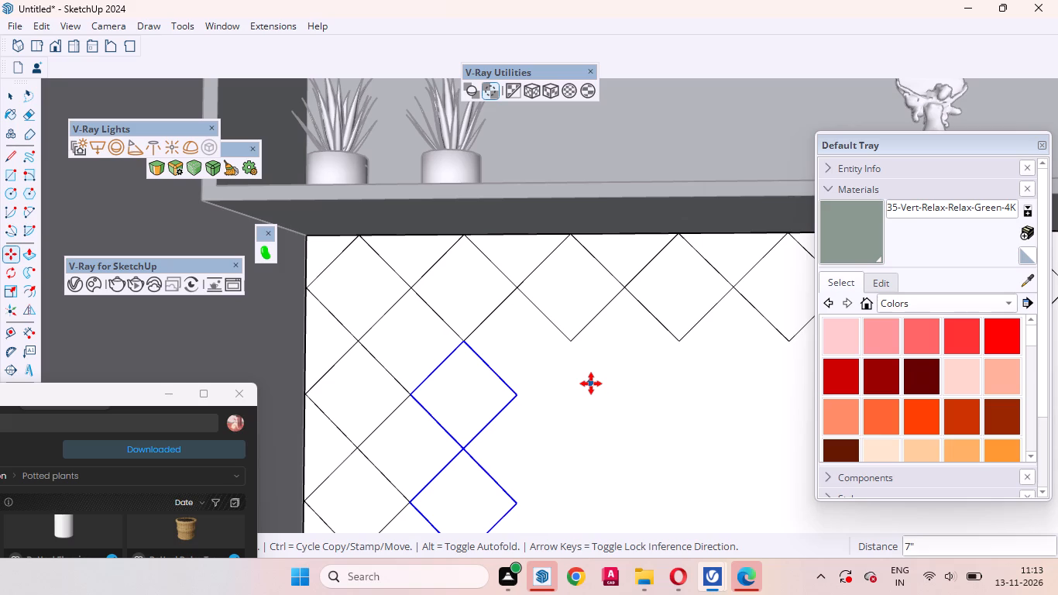
key(shift+asterisk)
text(10)
key(Return)
scroll(425, 363, down, 6)
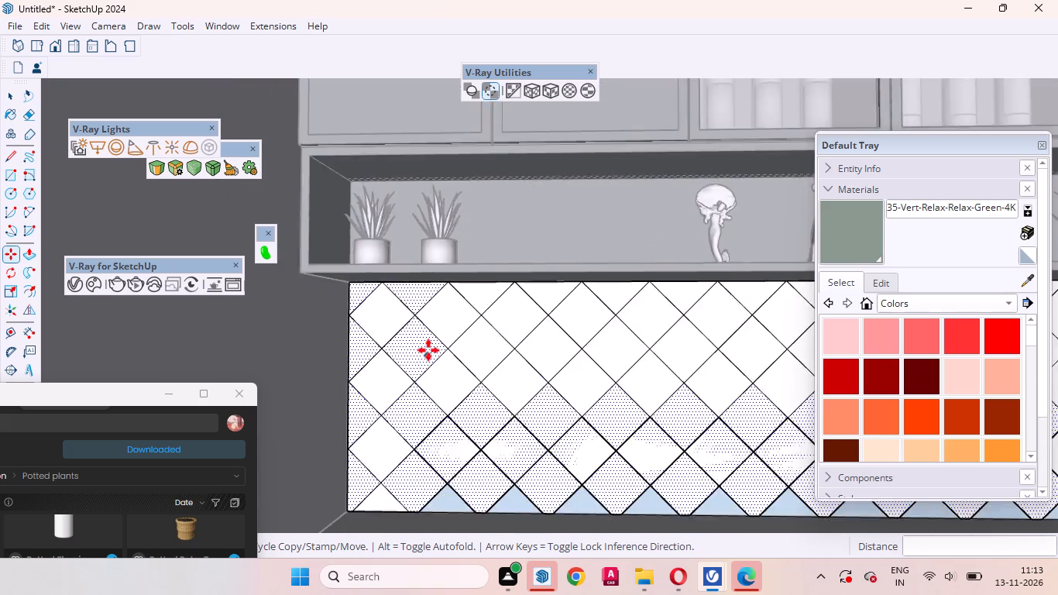
Examine how the diamond rows meet the countertop and the backsplash's right end.
scroll(428, 350, down, 8)
scroll(712, 408, up, 4)
scroll(634, 437, up, 8)
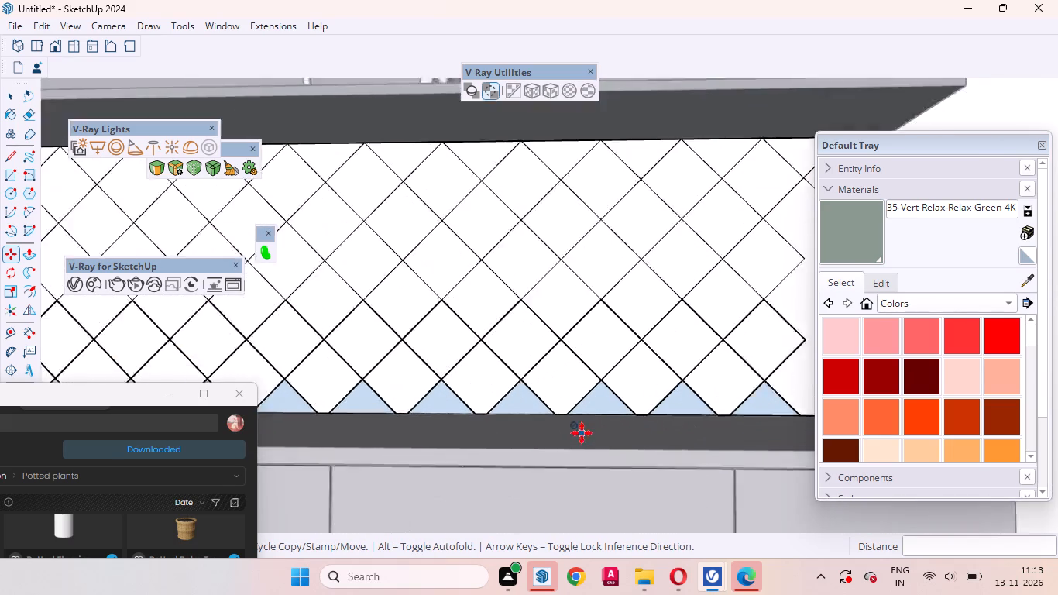
scroll(582, 433, up, 1)
middle_drag(632, 431, 448, 450)
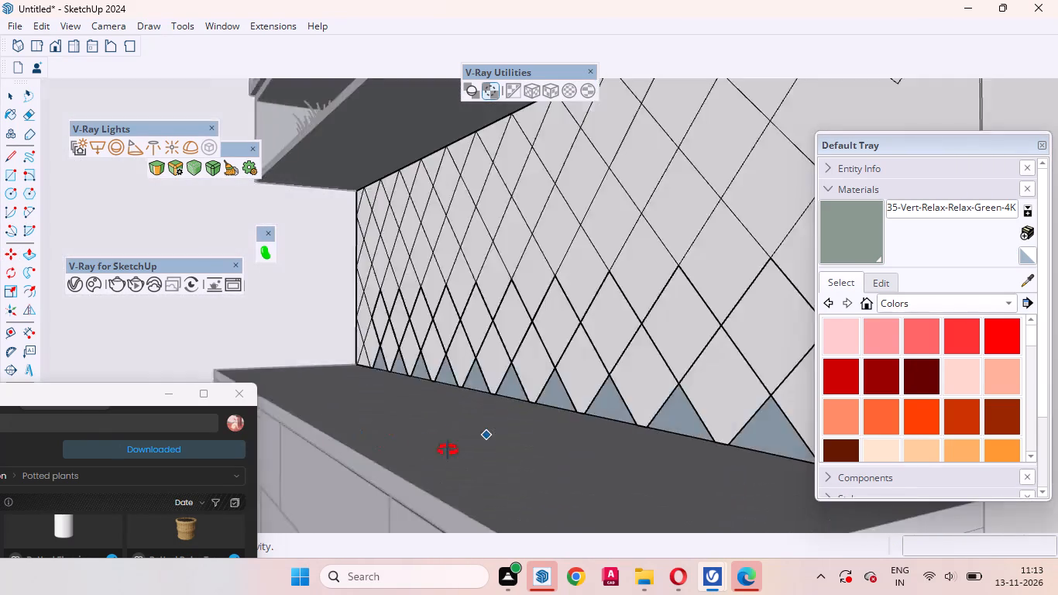
middle_drag(448, 450, 599, 466)
scroll(569, 432, down, 8)
key(space)
scroll(674, 411, up, 3)
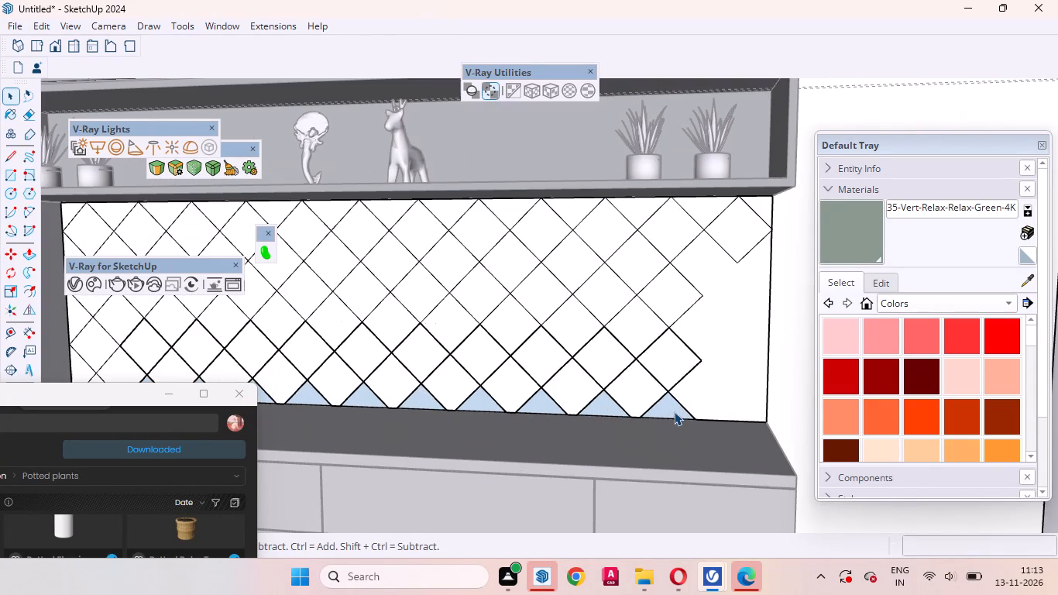
click(668, 409)
click(699, 384)
scroll(689, 415, up, 3)
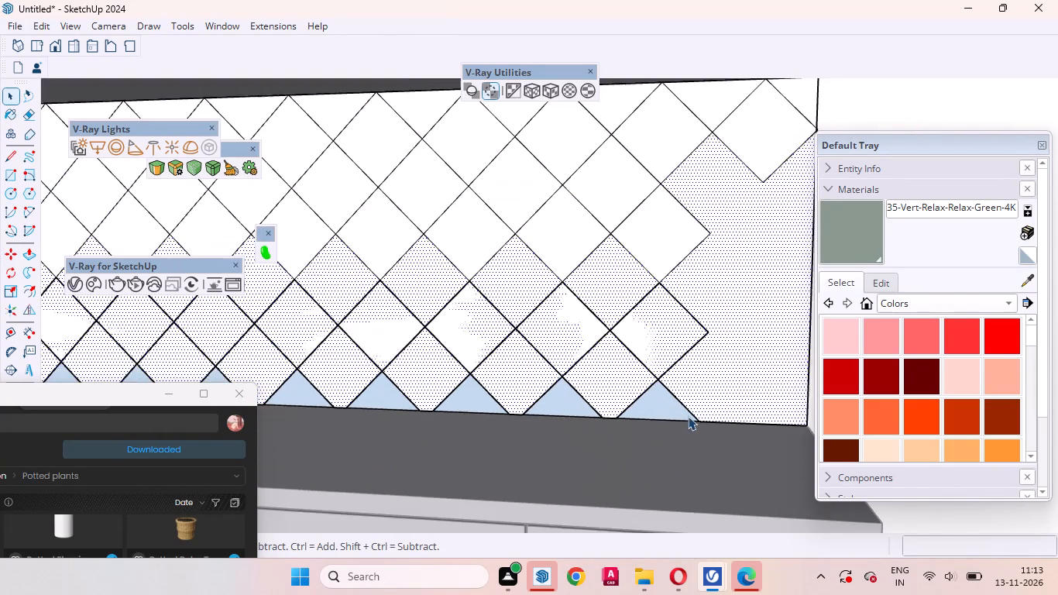
scroll(688, 416, up, 5)
click(665, 402)
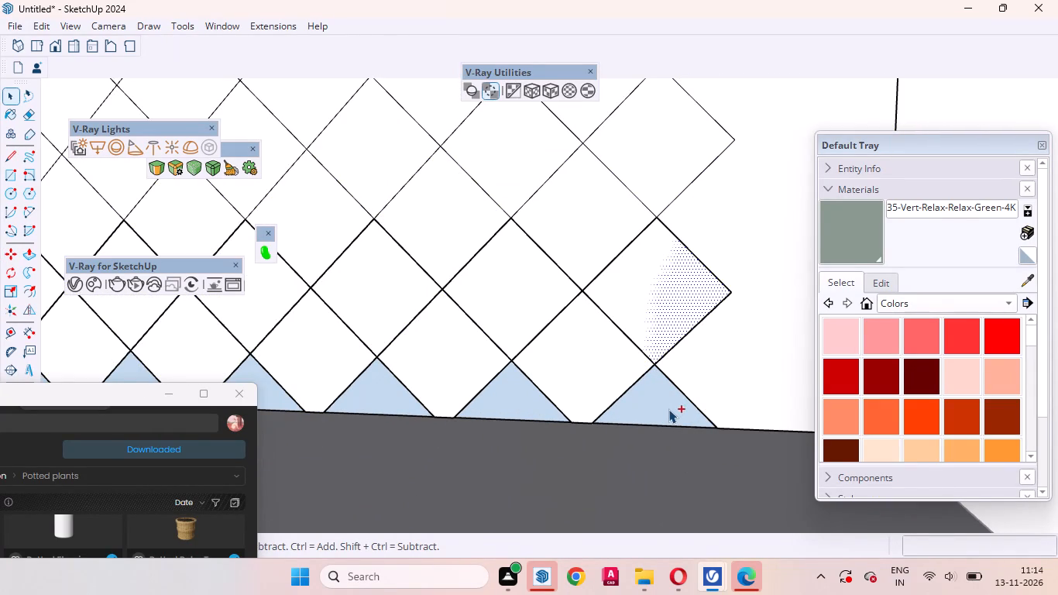
Undo the sideways copies of the diamond column in the backsplash's lower rows.
key(ctrl+z)
Examine the top row and left column of diamonds on the backsplash, picking individual faces and edges.
scroll(666, 409, down, 13)
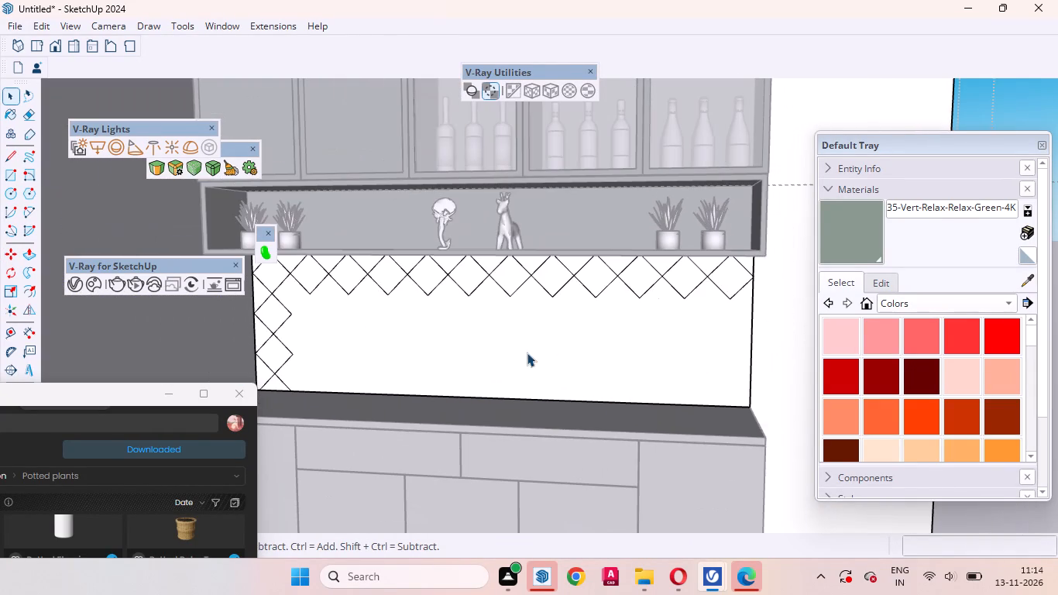
click(527, 353)
scroll(717, 322, down, 7)
scroll(198, 288, up, 16)
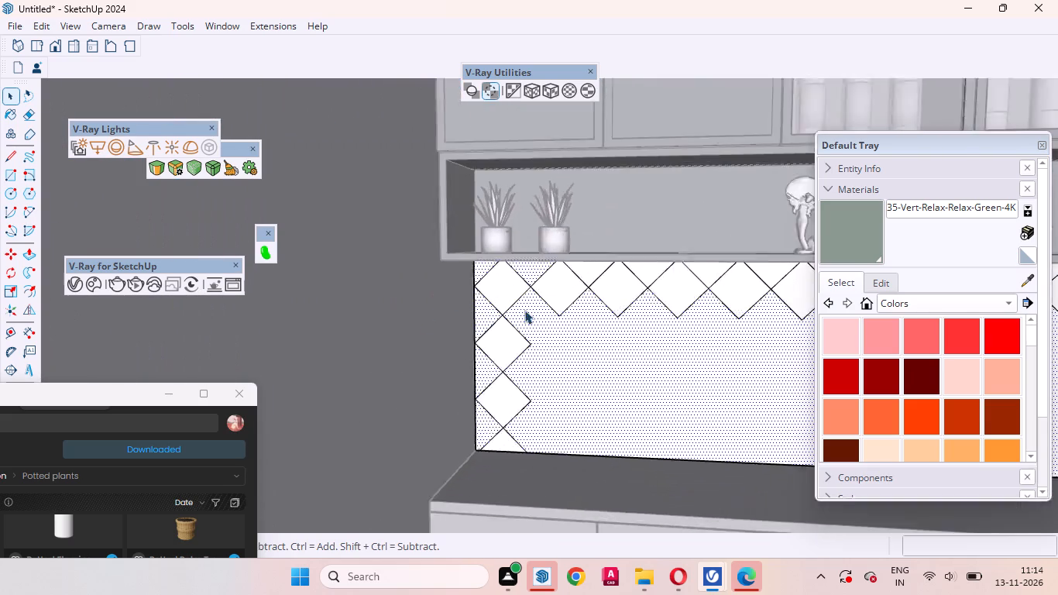
click(551, 304)
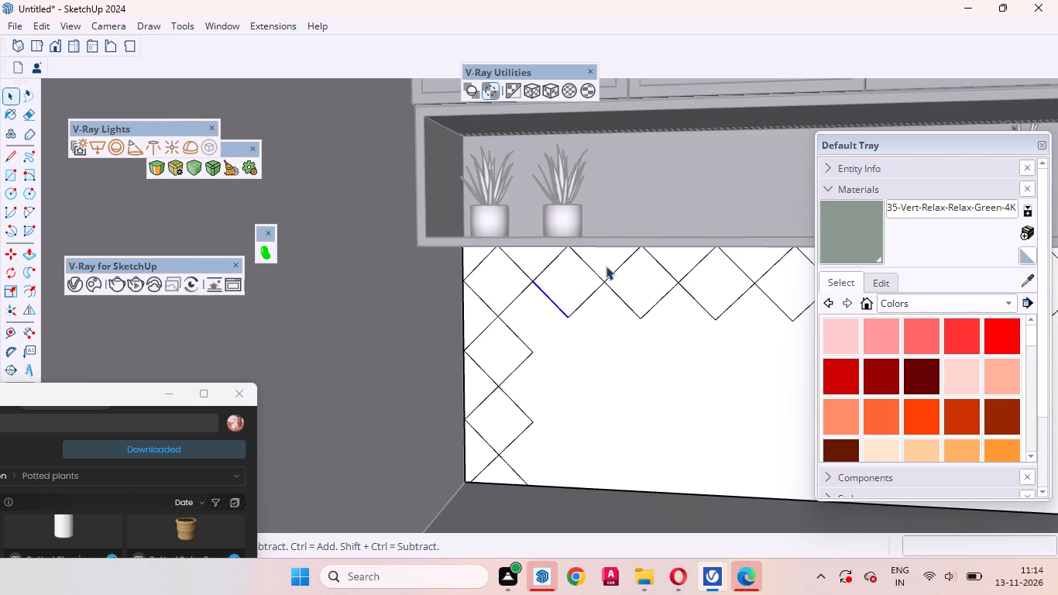
click(606, 266)
click(672, 259)
scroll(509, 332, down, 15)
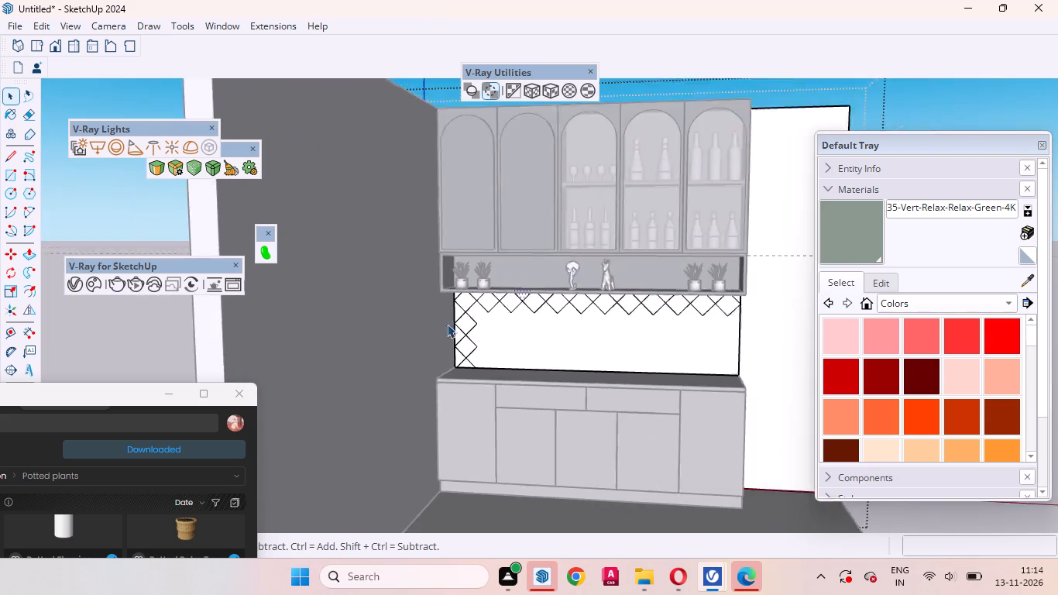
scroll(447, 324, down, 1)
scroll(603, 339, up, 3)
middle_drag(524, 324, 533, 283)
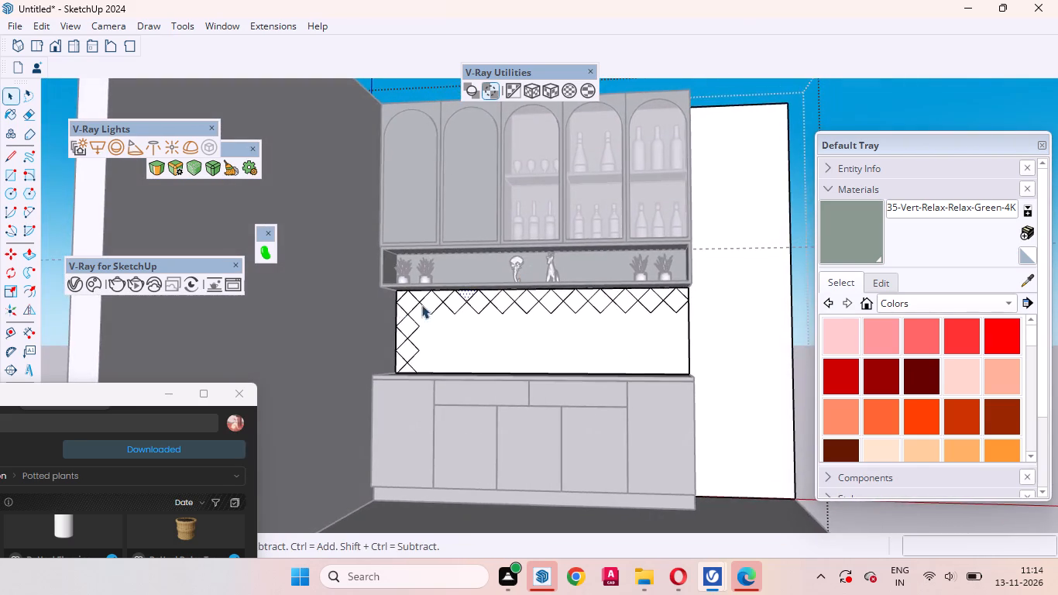
scroll(399, 304, up, 3)
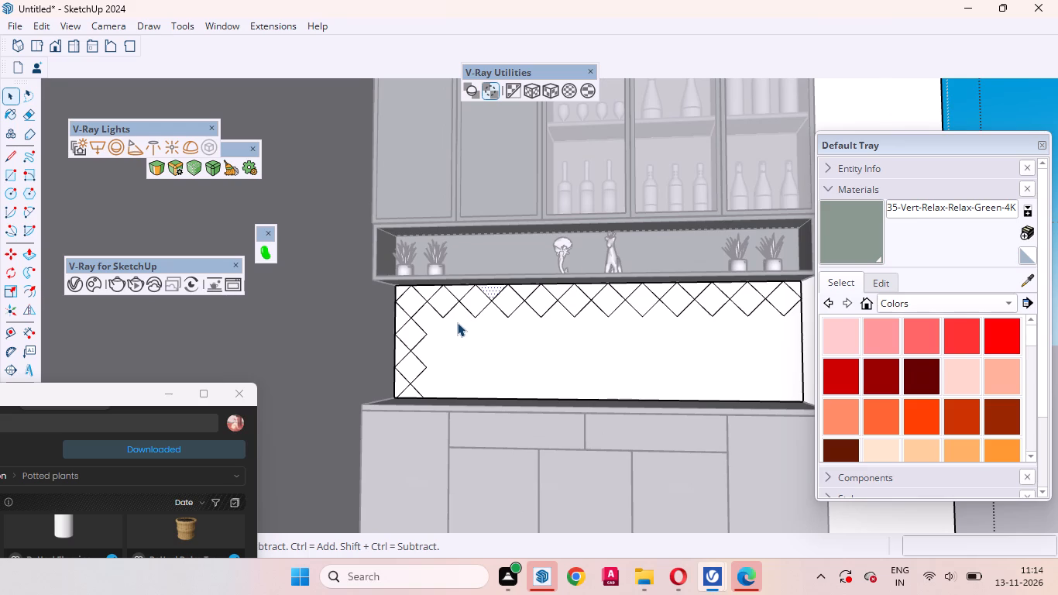
scroll(457, 322, down, 2)
scroll(472, 335, up, 2)
scroll(462, 326, down, 3)
middle_drag(483, 339, 414, 387)
scroll(476, 299, down, 7)
click(676, 308)
scroll(429, 301, up, 6)
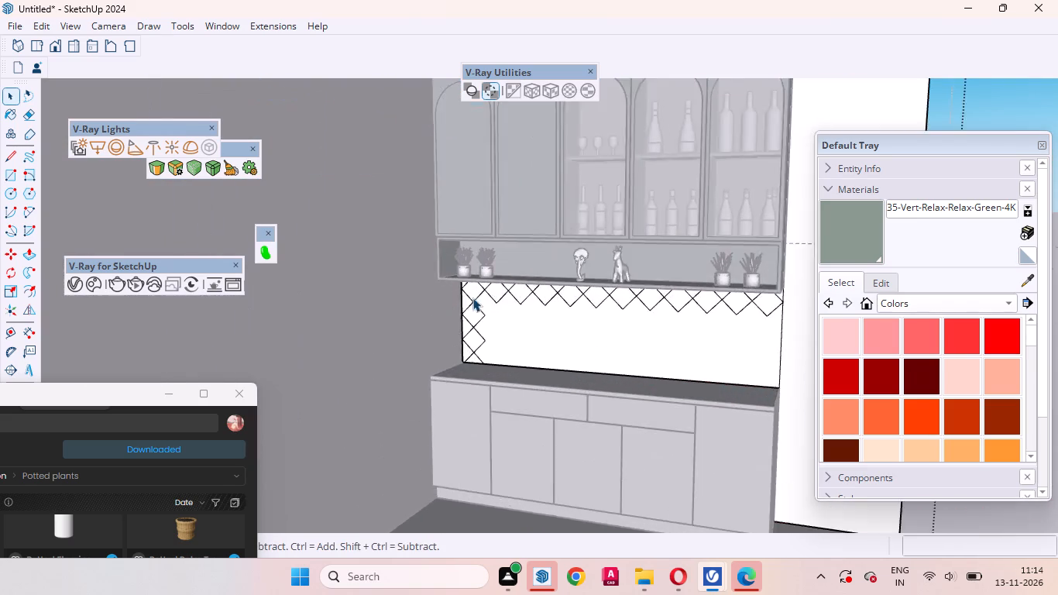
scroll(472, 297, up, 5)
click(507, 294)
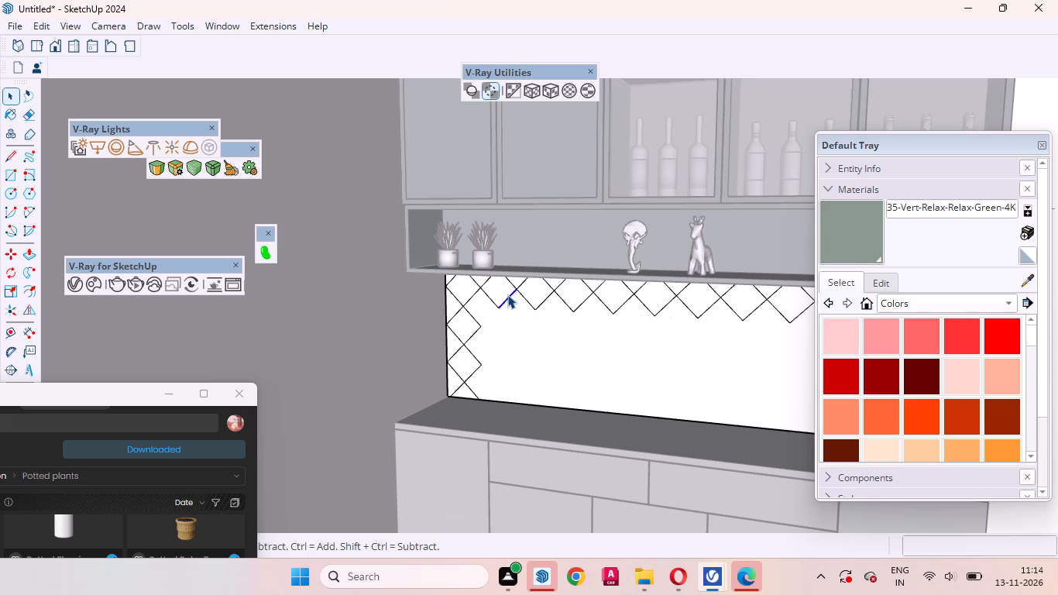
Undo all diamond drawing and copying until the backsplash face is plain, and leave the wall's editing context.
key(z)
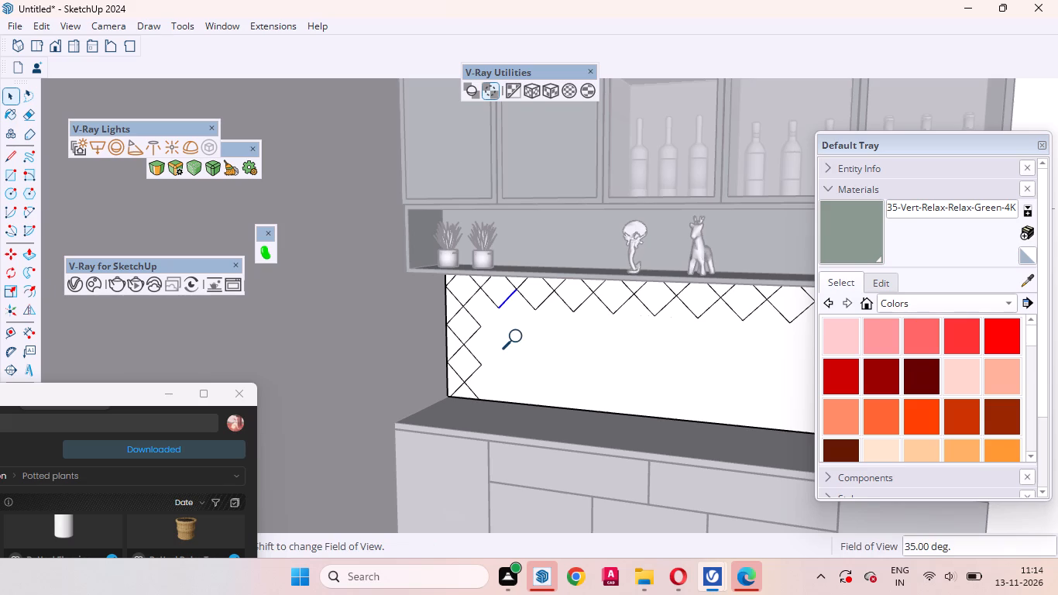
key(space)
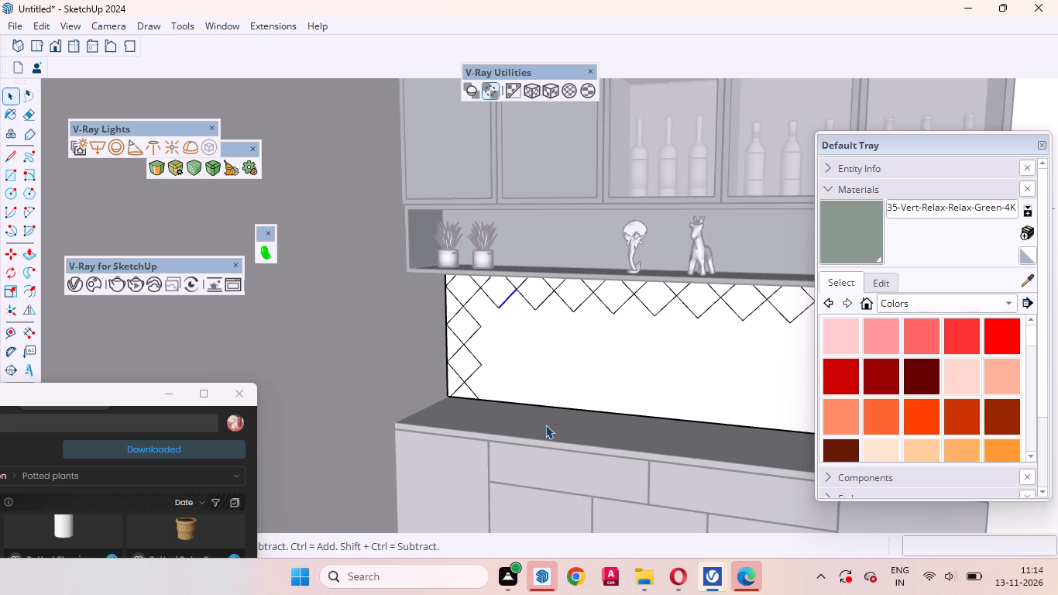
key(ctrl+z)
key(ctrl+z)
key(ctrl+z)
key(ctrl+z)
key(ctrl+z)
key(ctrl+z)
key(ctrl+z)
key(ctrl+z)
key(ctrl+z)
key(ctrl+z)
key(z)
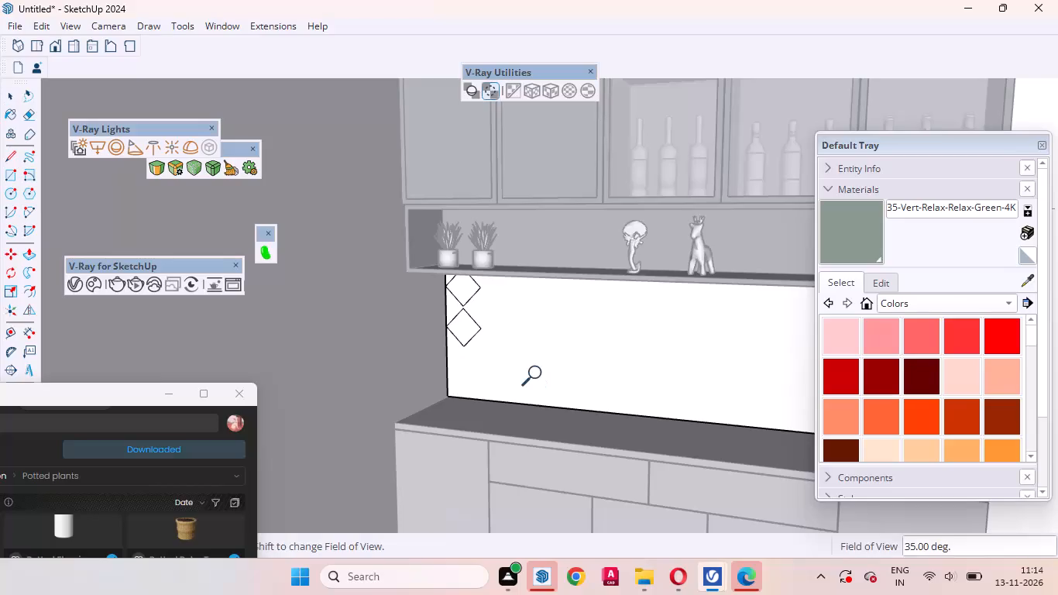
key(ctrl+z)
key(ctrl+z)
key(ctrl+z)
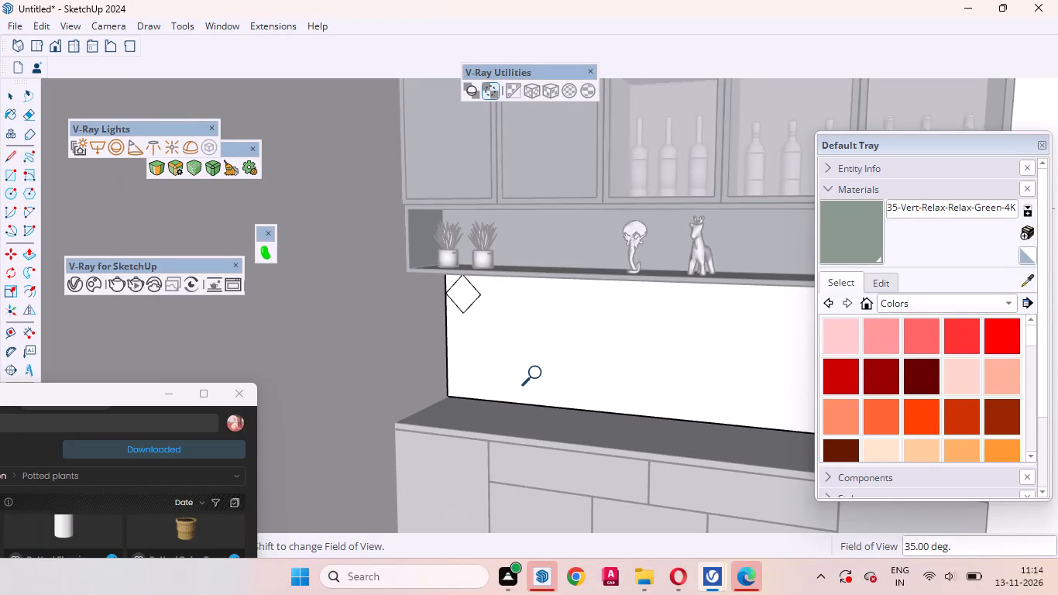
key(space)
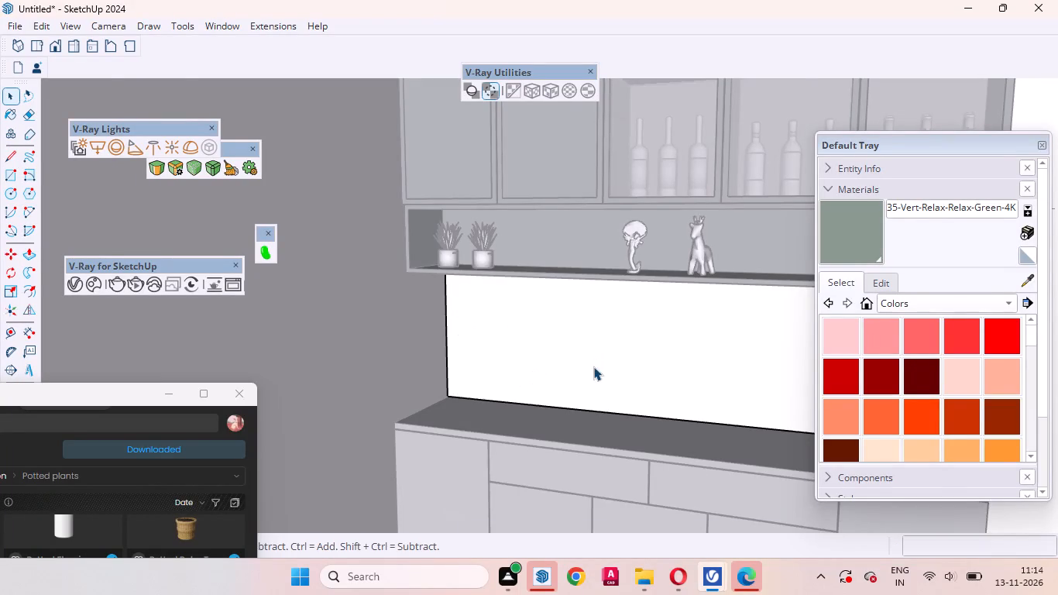
scroll(593, 366, down, 14)
click(717, 502)
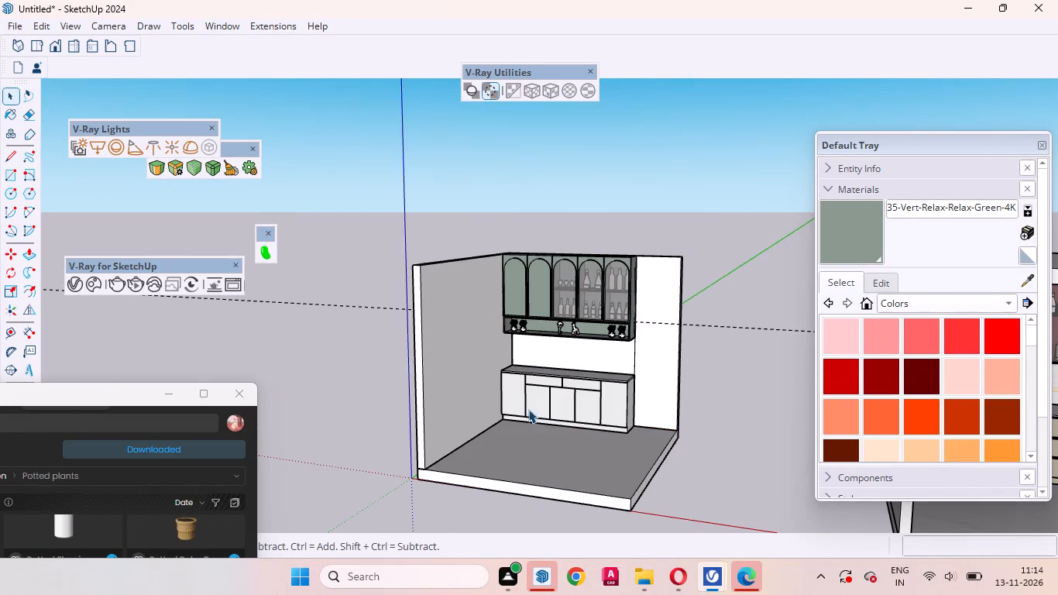
Examine the bar unit and the niche's lower right corner where it meets the wall.
middle_drag(564, 404, 651, 403)
scroll(535, 381, up, 7)
scroll(618, 356, up, 3)
middle_drag(617, 386, 581, 394)
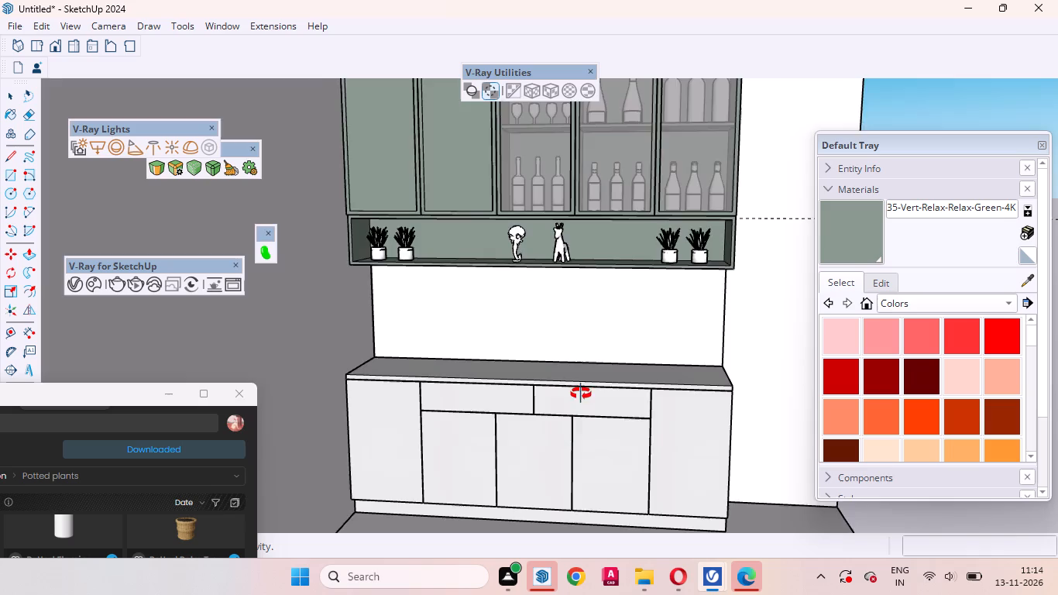
middle_drag(581, 394, 528, 473)
scroll(513, 323, down, 4)
middle_drag(618, 323, 640, 284)
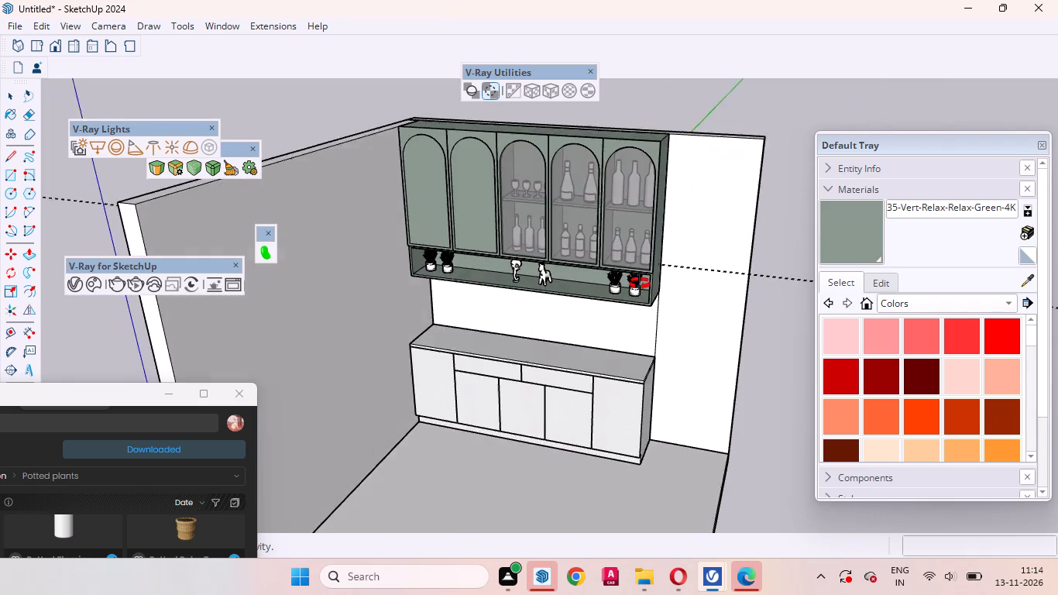
middle_drag(640, 284, 641, 278)
scroll(672, 315, up, 17)
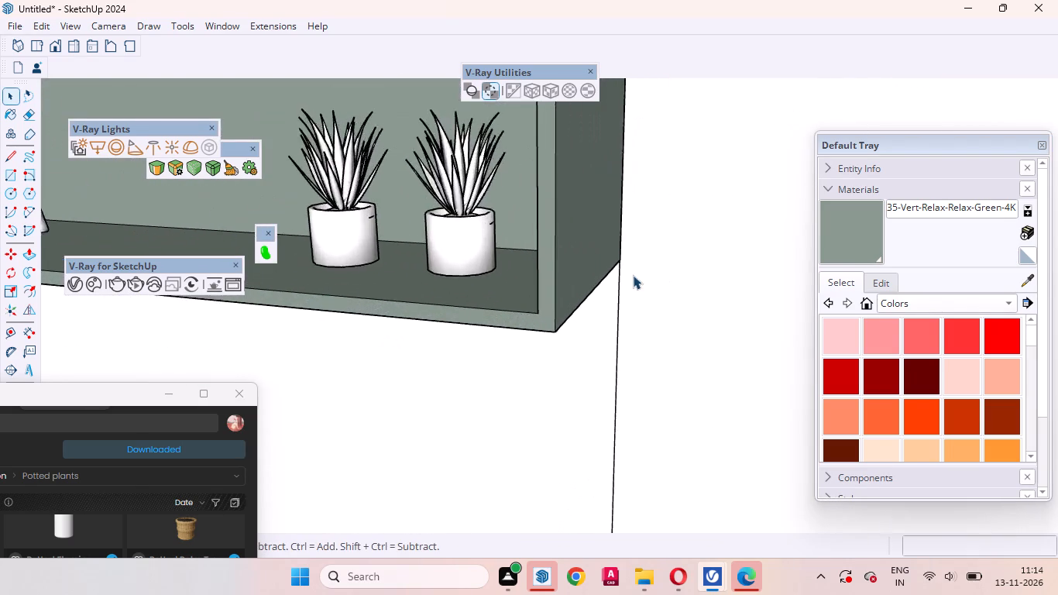
scroll(633, 275, up, 20)
scroll(633, 275, up, 1)
middle_drag(596, 256, 538, 259)
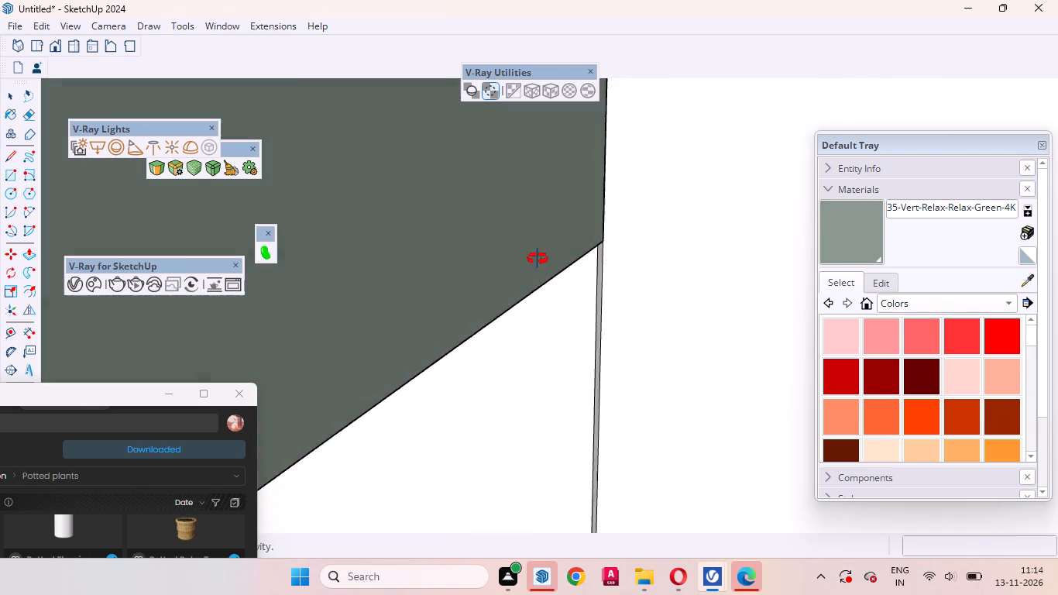
middle_drag(538, 259, 580, 276)
scroll(603, 269, down, 17)
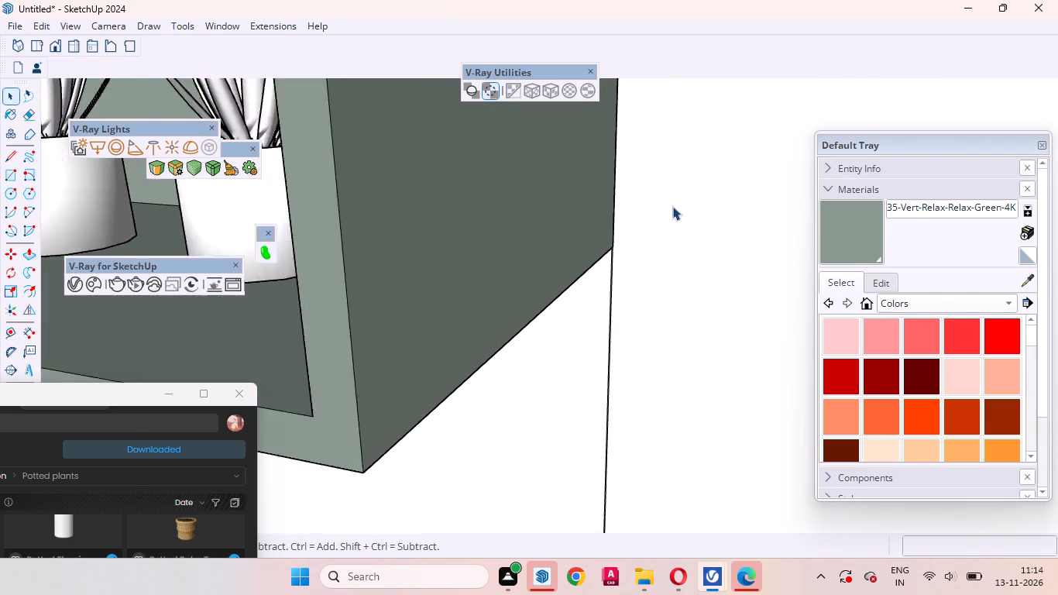
scroll(672, 206, down, 6)
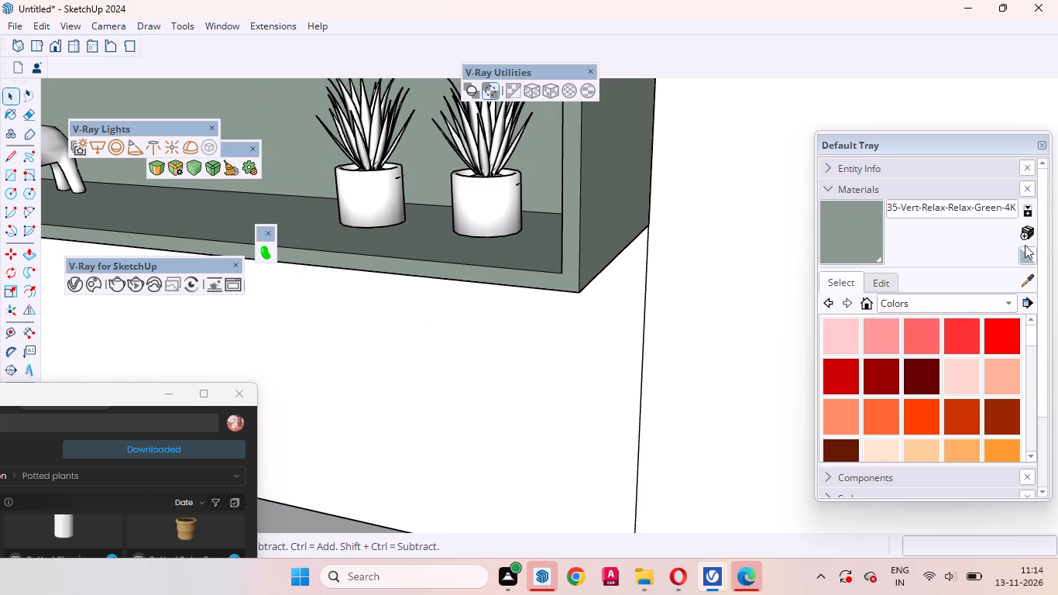
Create a new material, Material3, textured with the gold-veined white marble image 7ec60d9ee467493d18382d502b175106.jpg from Downloads.
click(1026, 234)
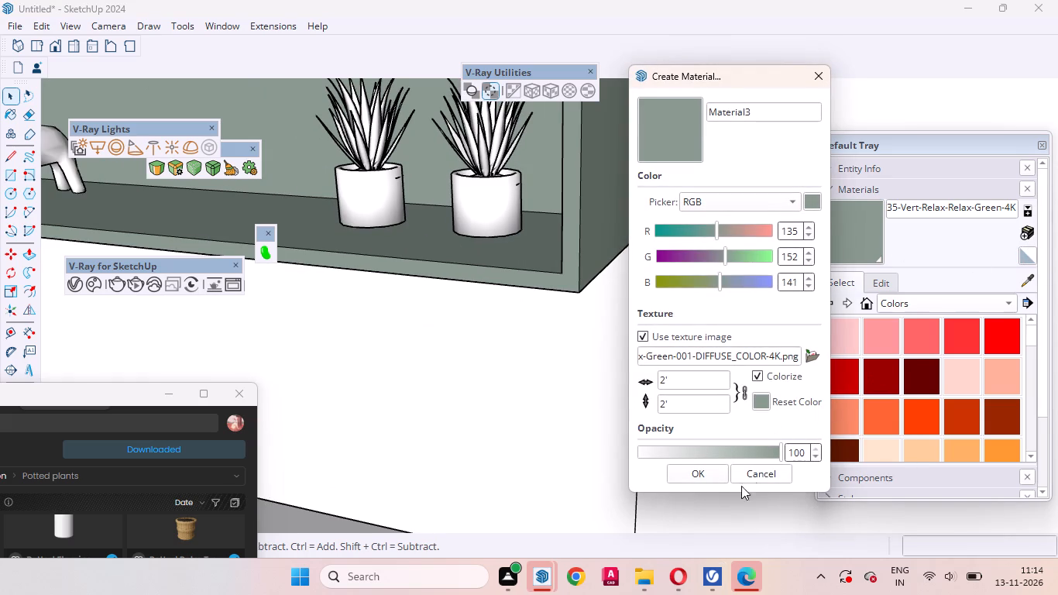
click(810, 348)
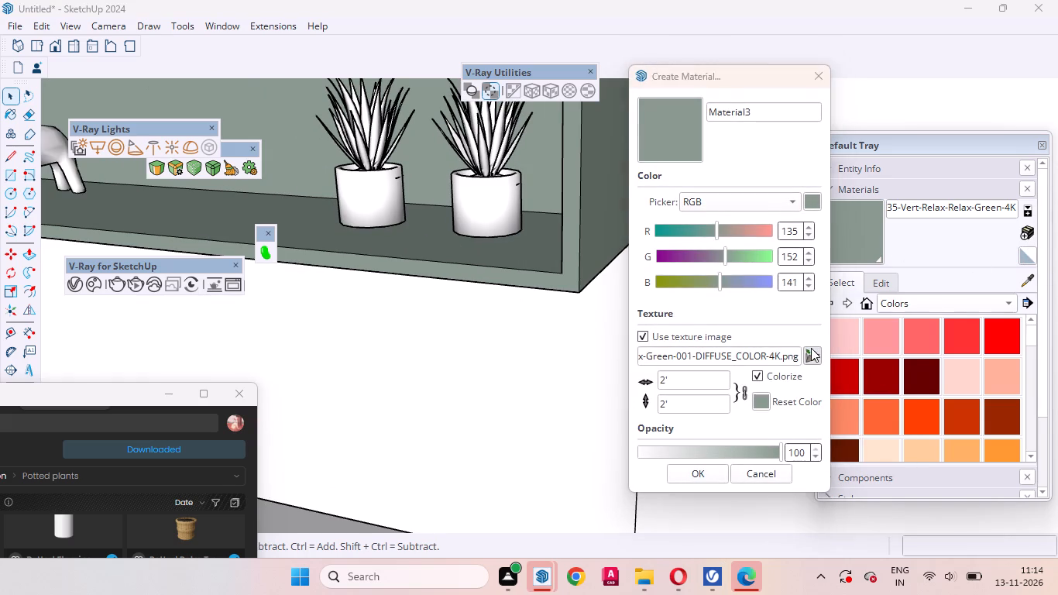
click(53, 212)
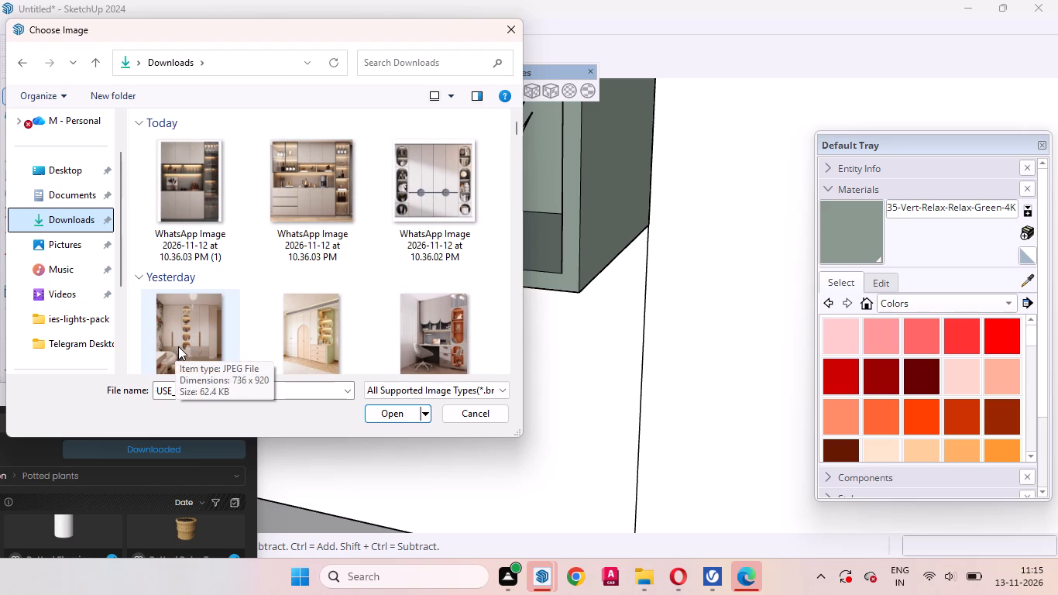
scroll(414, 347, down, 2)
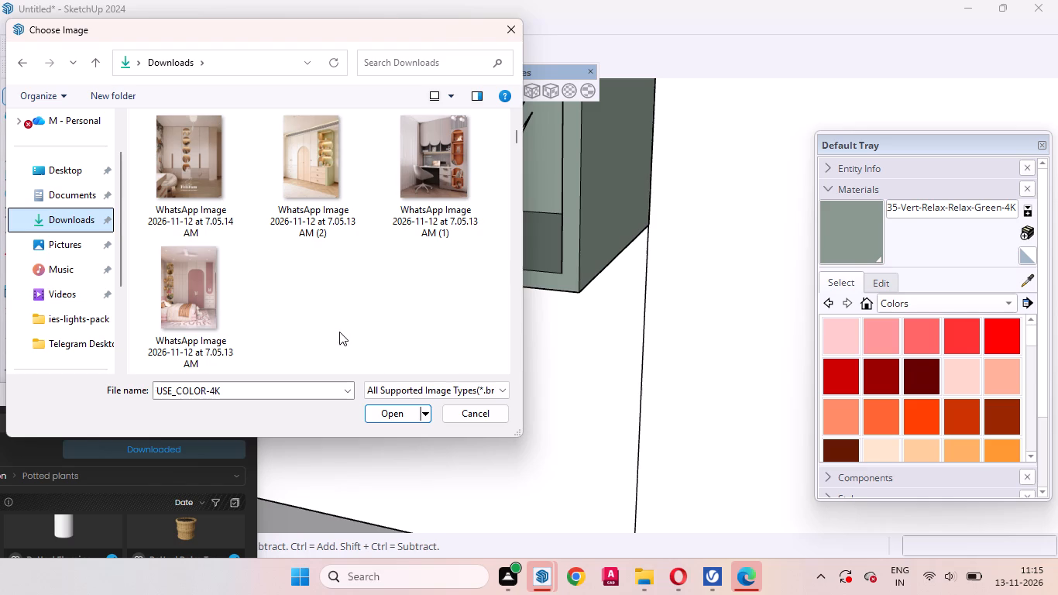
scroll(346, 330, down, 4)
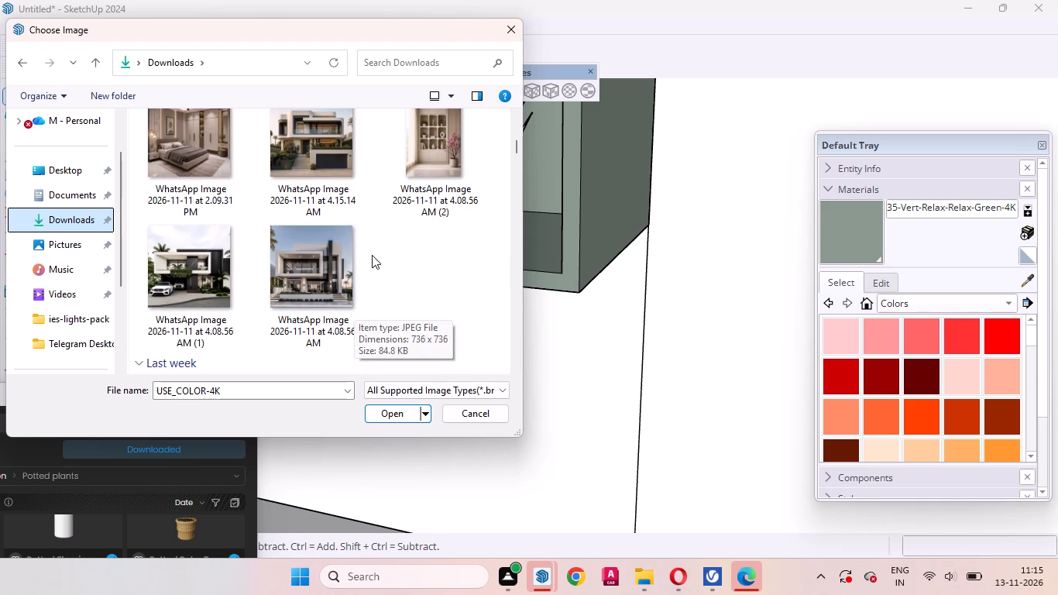
scroll(368, 253, down, 4)
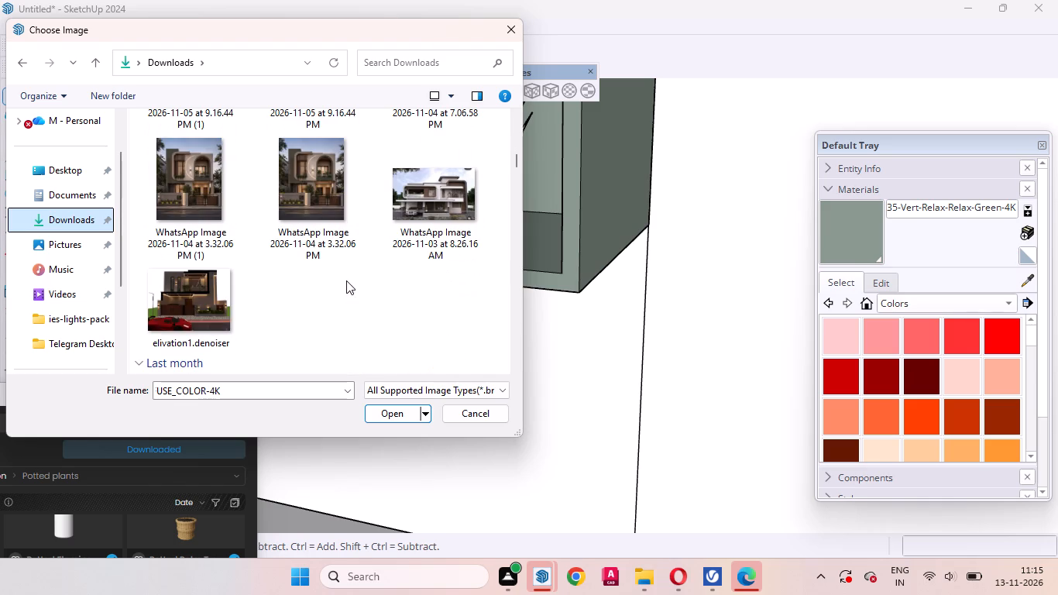
scroll(346, 280, down, 2)
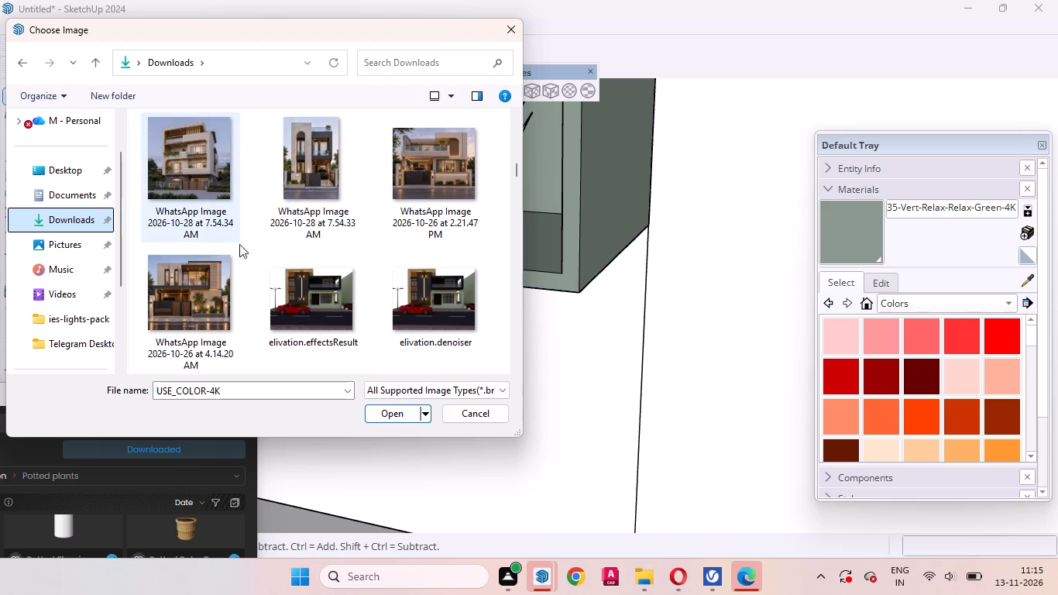
scroll(345, 238, down, 2)
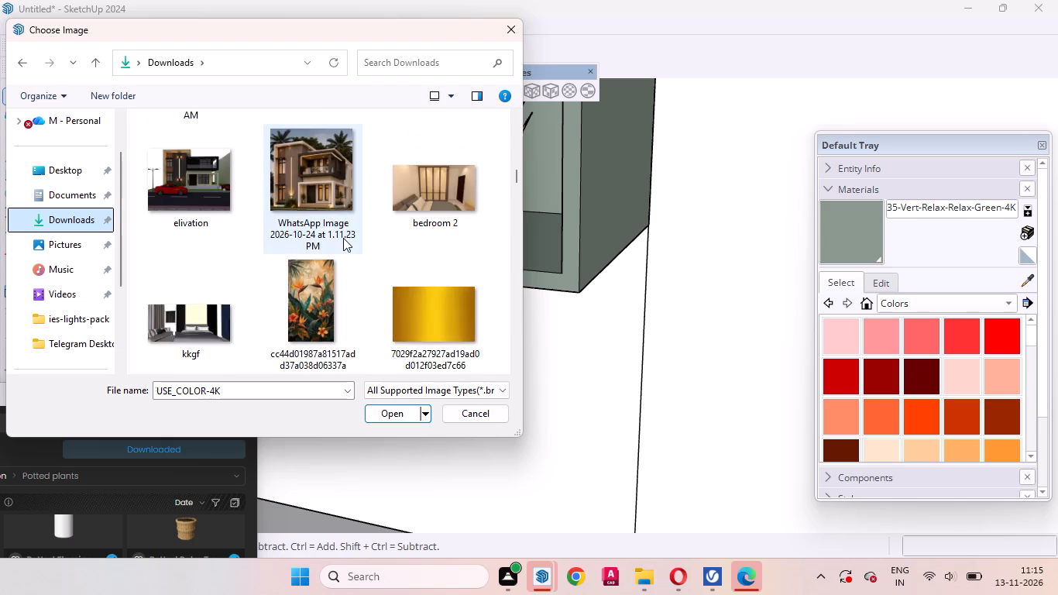
scroll(343, 238, down, 5)
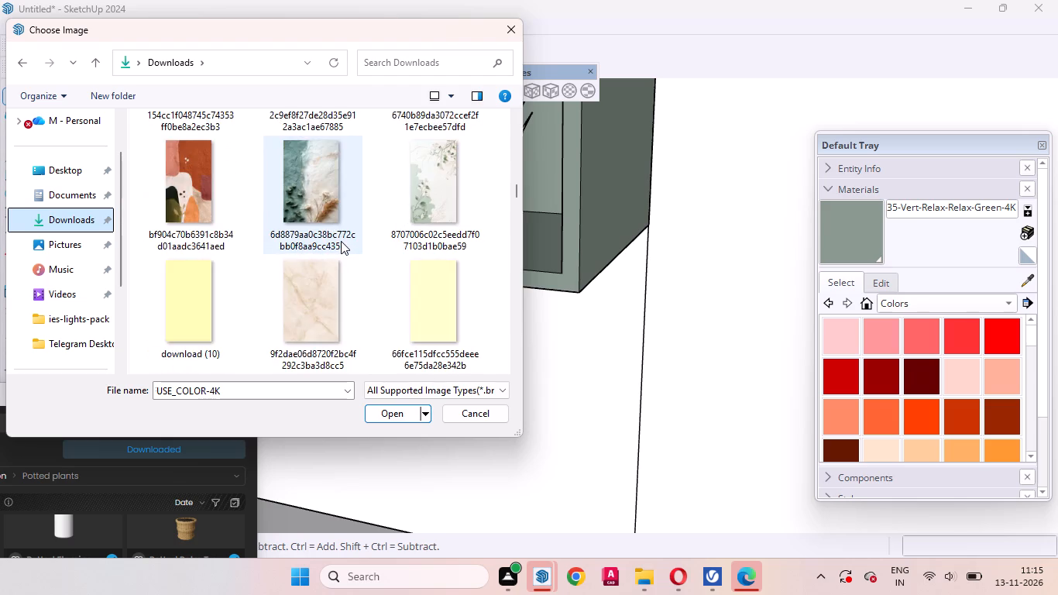
scroll(341, 241, down, 6)
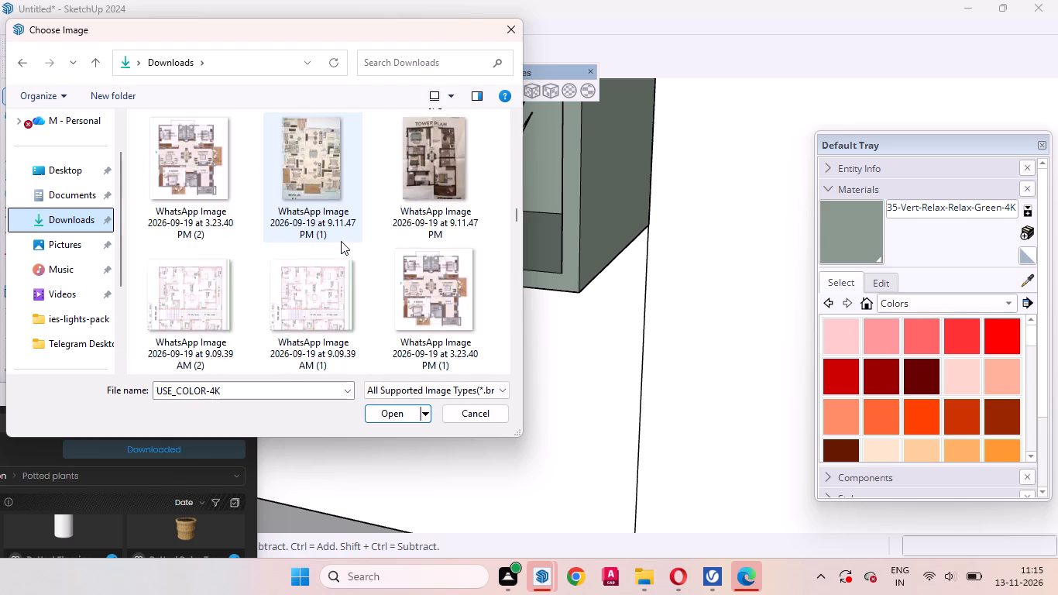
scroll(339, 242, down, 6)
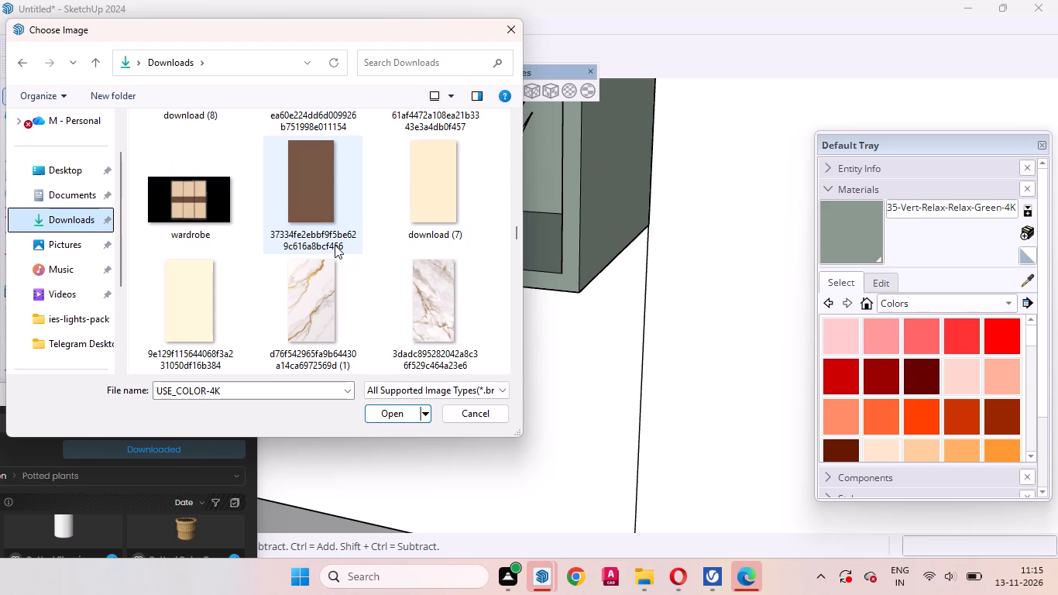
scroll(331, 256, down, 3)
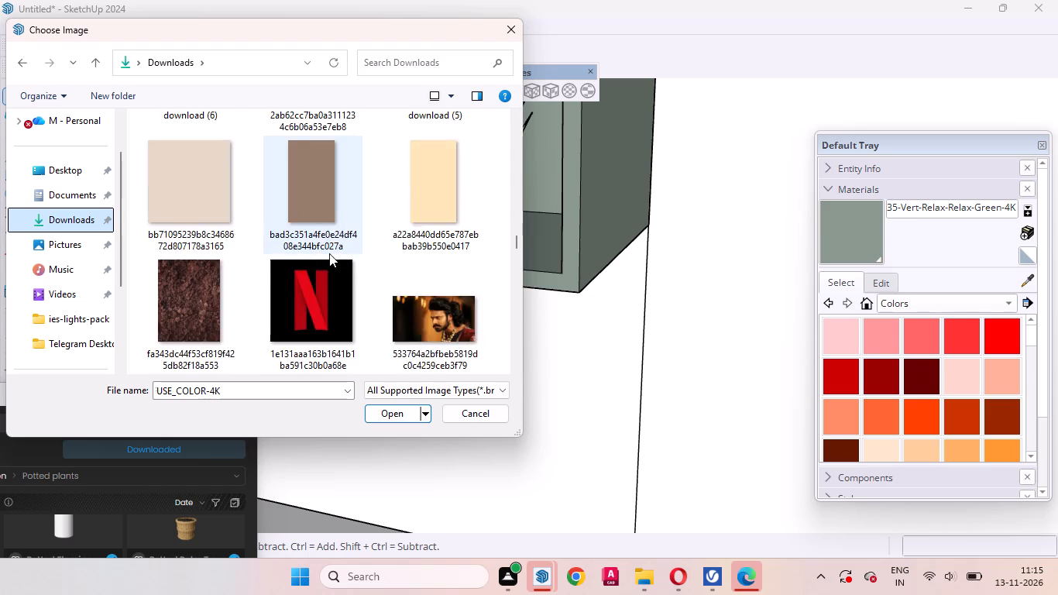
scroll(328, 253, down, 6)
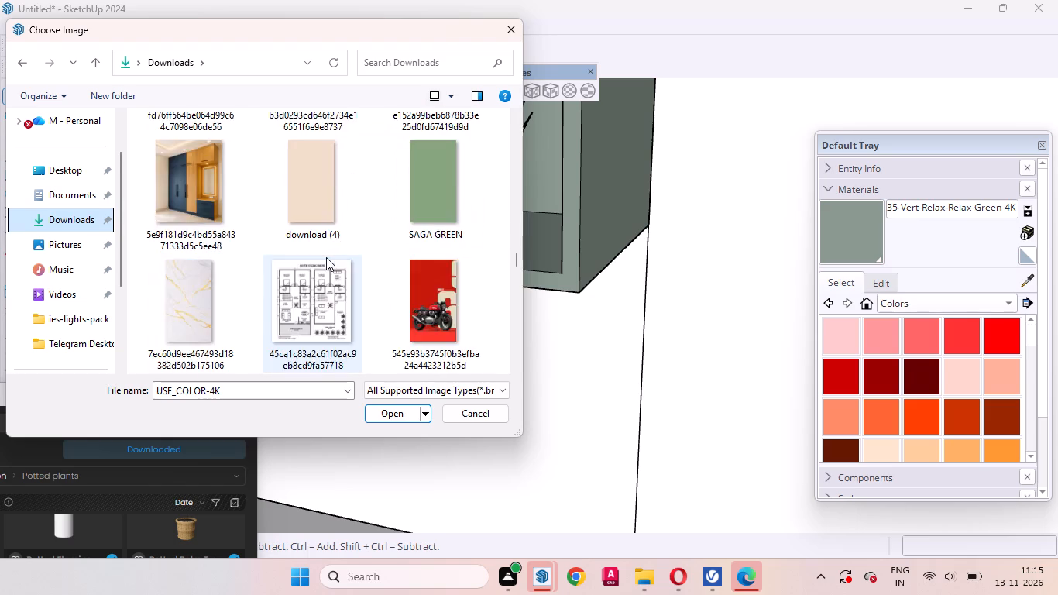
scroll(326, 257, down, 1)
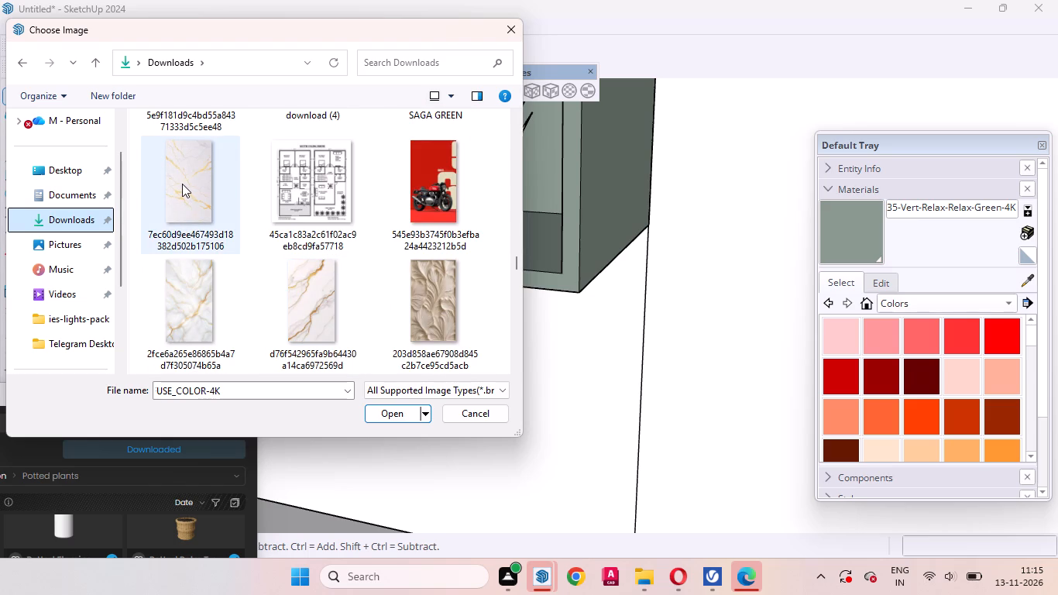
click(182, 184)
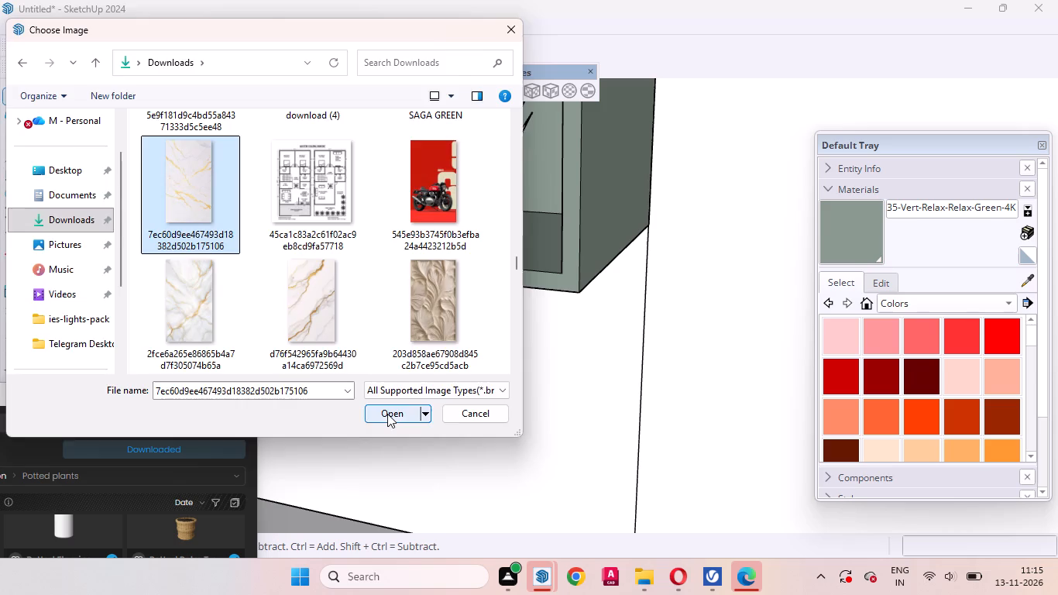
click(387, 414)
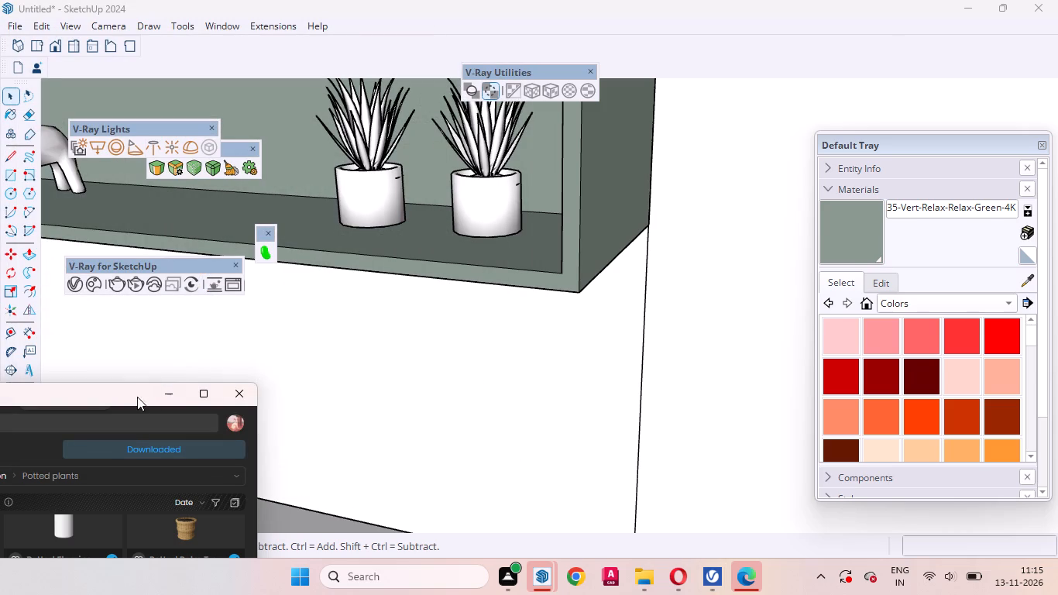
click(160, 392)
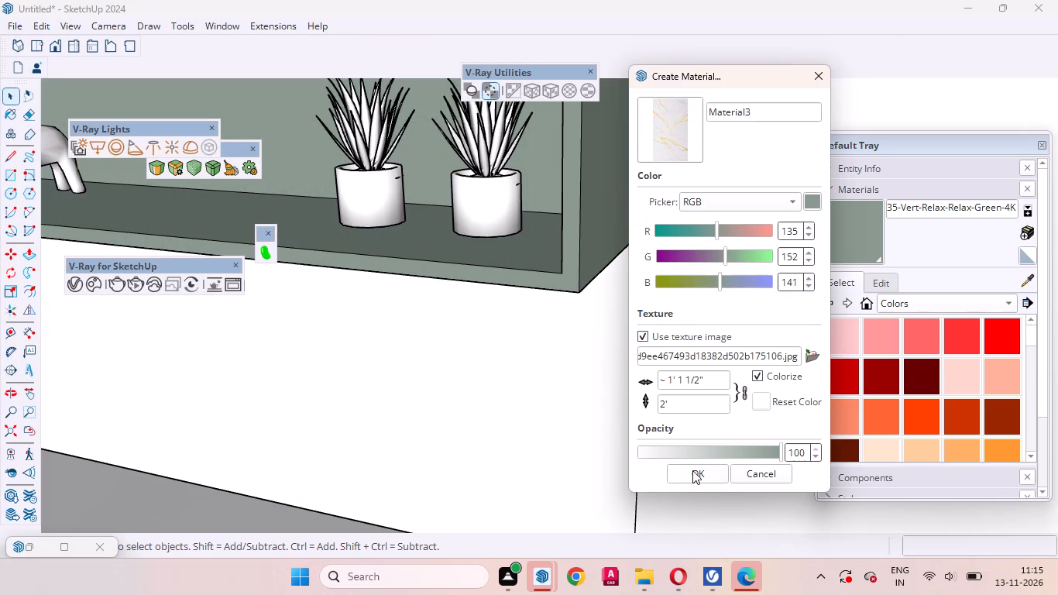
click(707, 476)
Open the wall for editing and paint the backsplash face between countertop and niche with the marble Material3.
scroll(555, 296, down, 11)
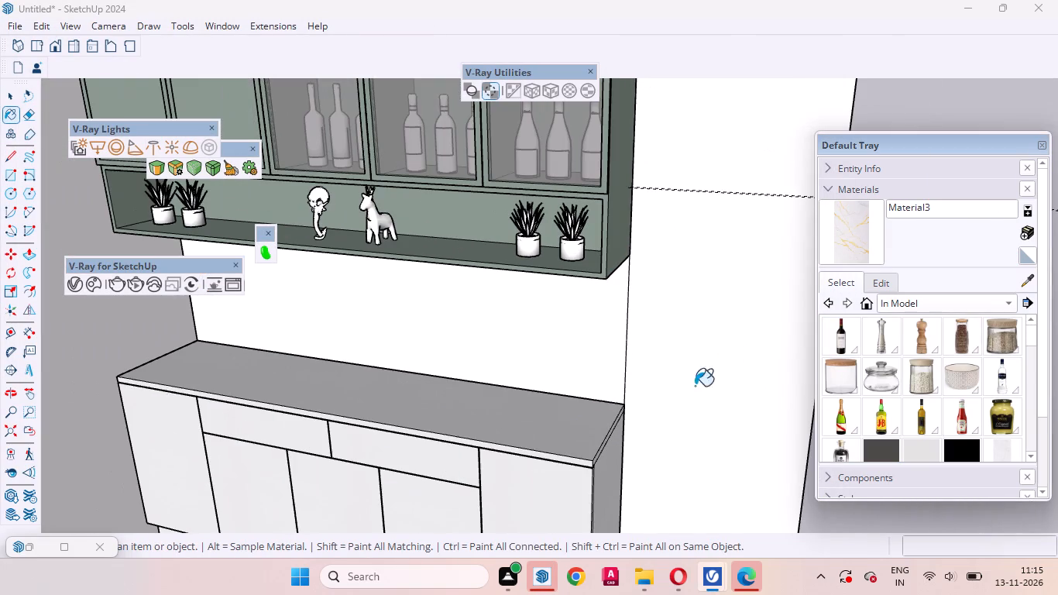
key(space)
click(487, 330)
double_click(486, 324)
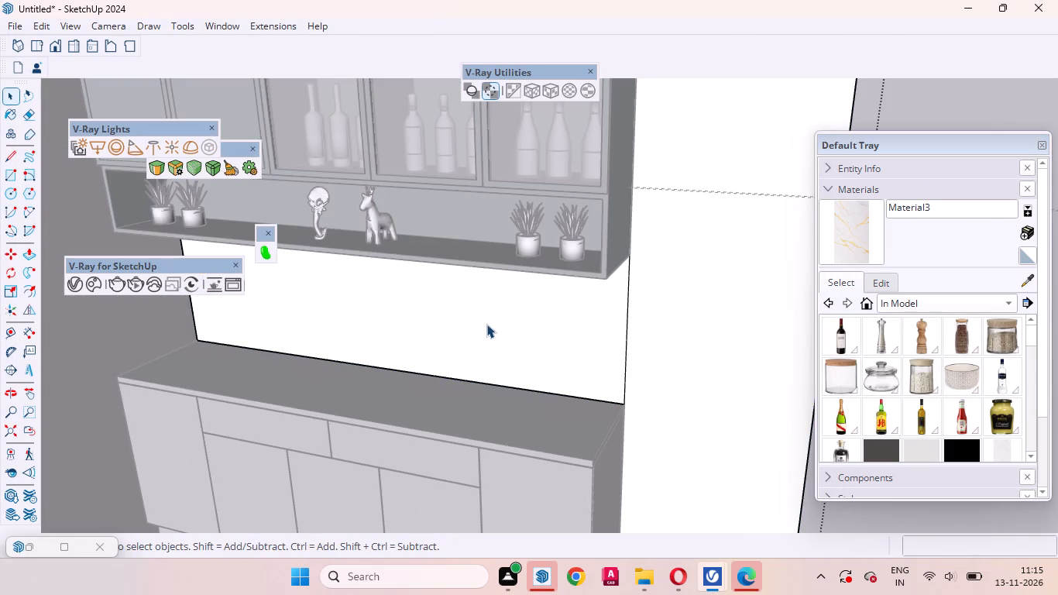
click(498, 329)
scroll(450, 370, down, 7)
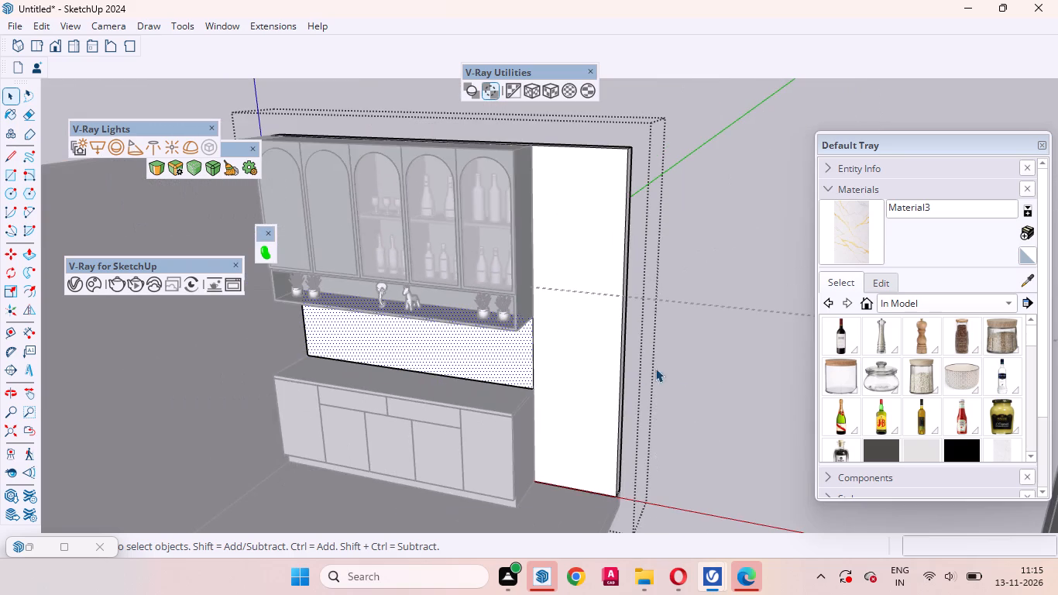
click(682, 370)
click(503, 349)
triple_click(503, 349)
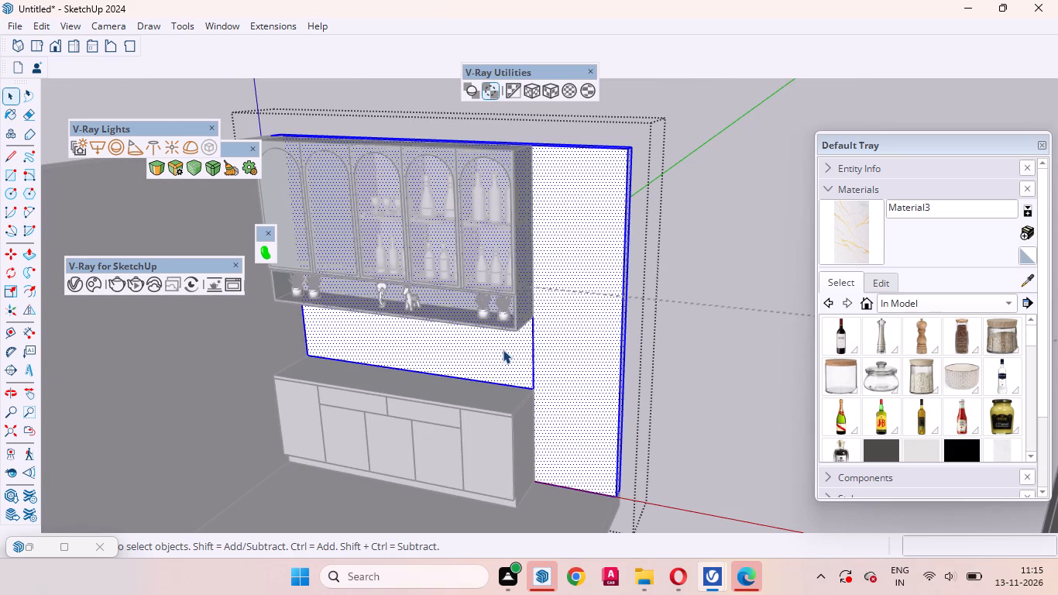
click(503, 349)
click(503, 349)
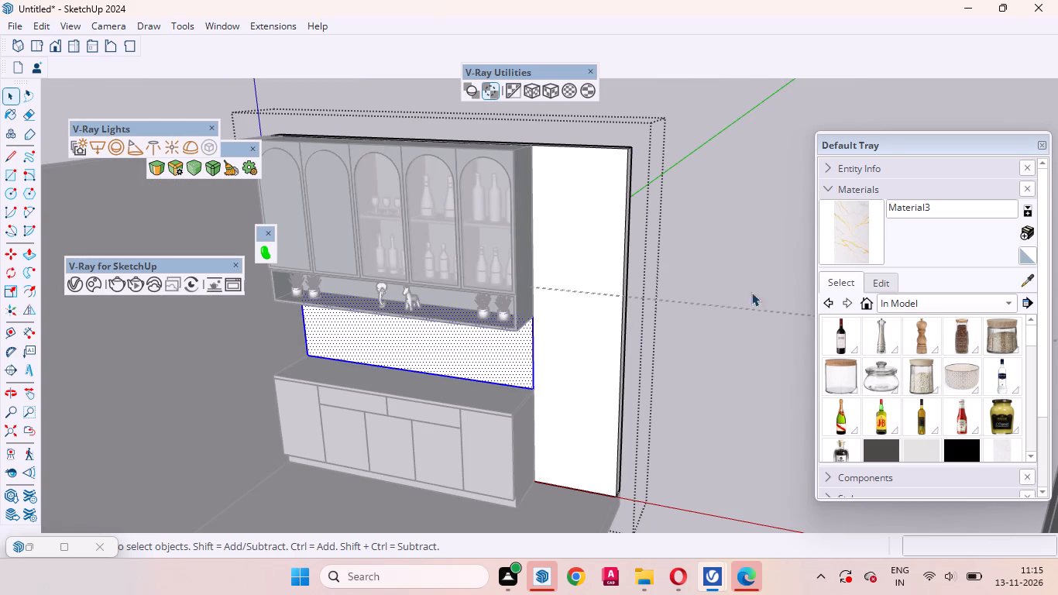
click(844, 236)
scroll(447, 382, up, 11)
click(526, 330)
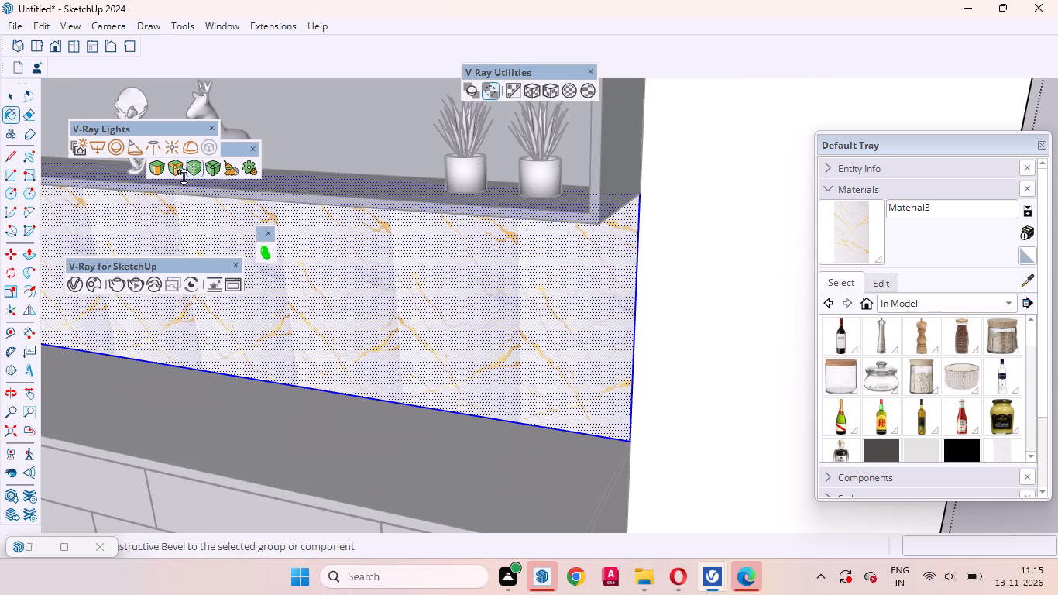
Fit the marble texture to the backsplash with V-Ray's cubic projection scaled to the bounding box, and leave the wall's editing context.
click(554, 93)
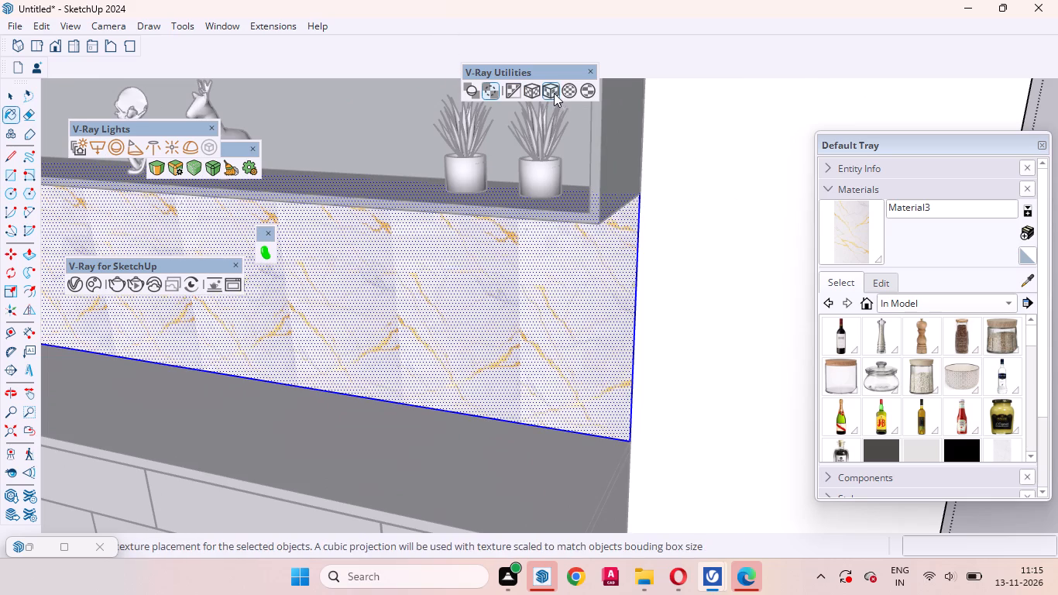
scroll(557, 287, down, 15)
click(716, 359)
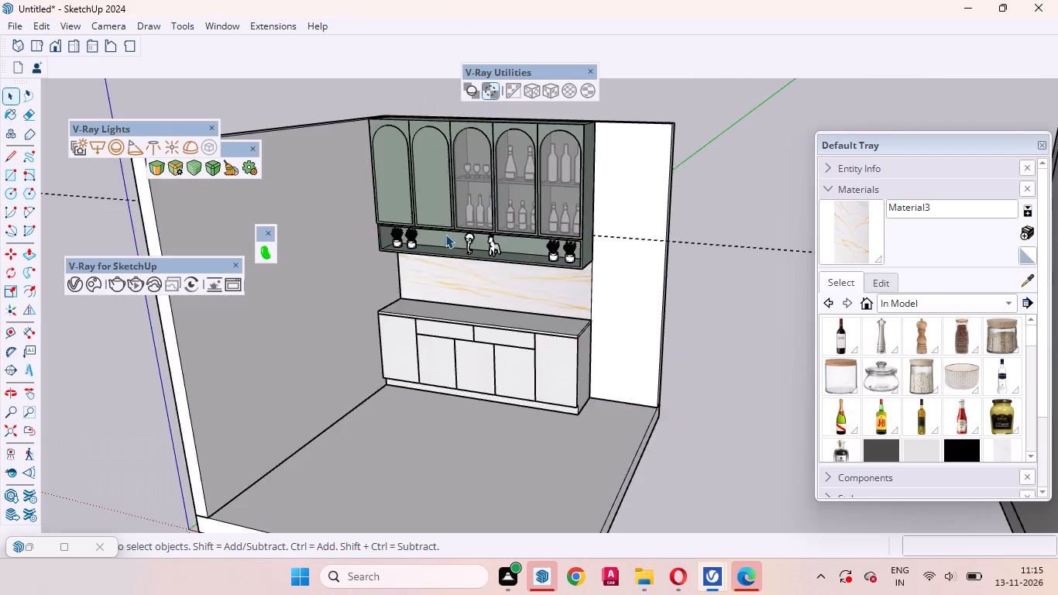
Examine the marble backsplash up close, especially its end edge and where it meets the countertop.
scroll(441, 218, up, 20)
scroll(441, 218, up, 4)
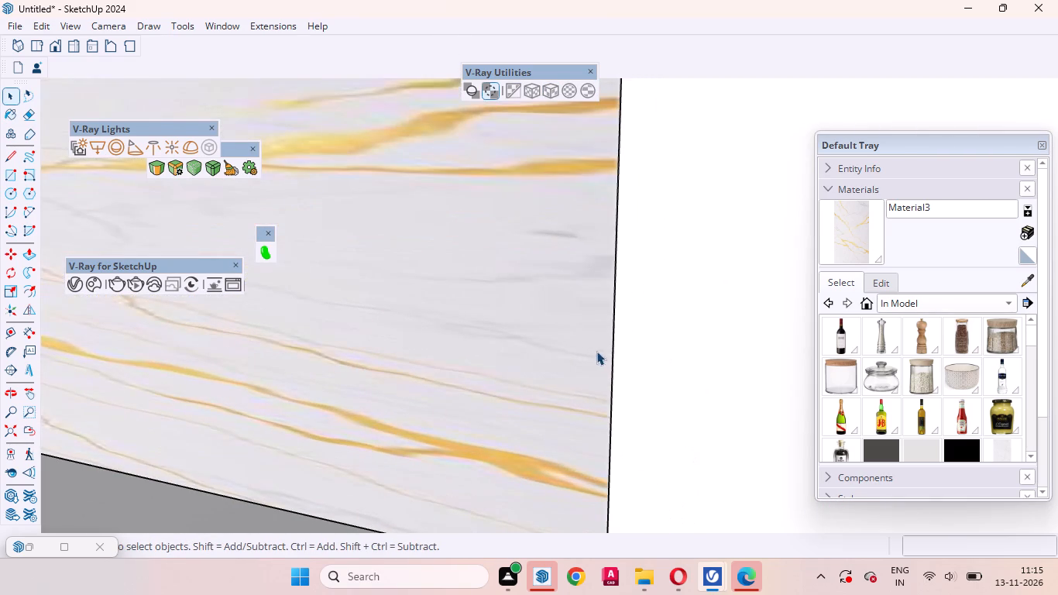
middle_drag(608, 340, 464, 368)
scroll(596, 322, up, 14)
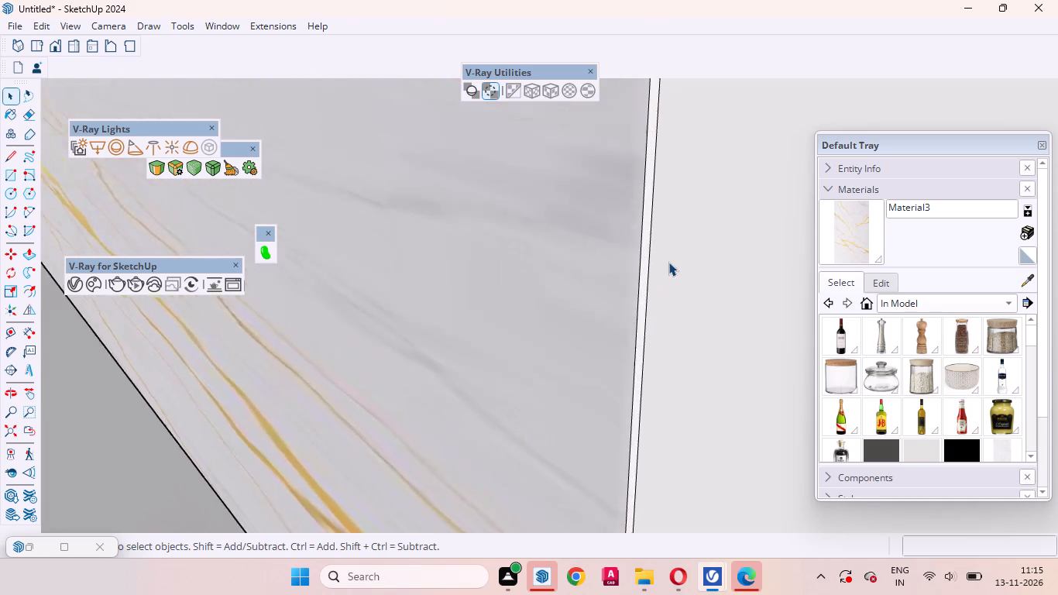
scroll(668, 262, up, 13)
scroll(677, 330, up, 1)
middle_drag(661, 331, 487, 243)
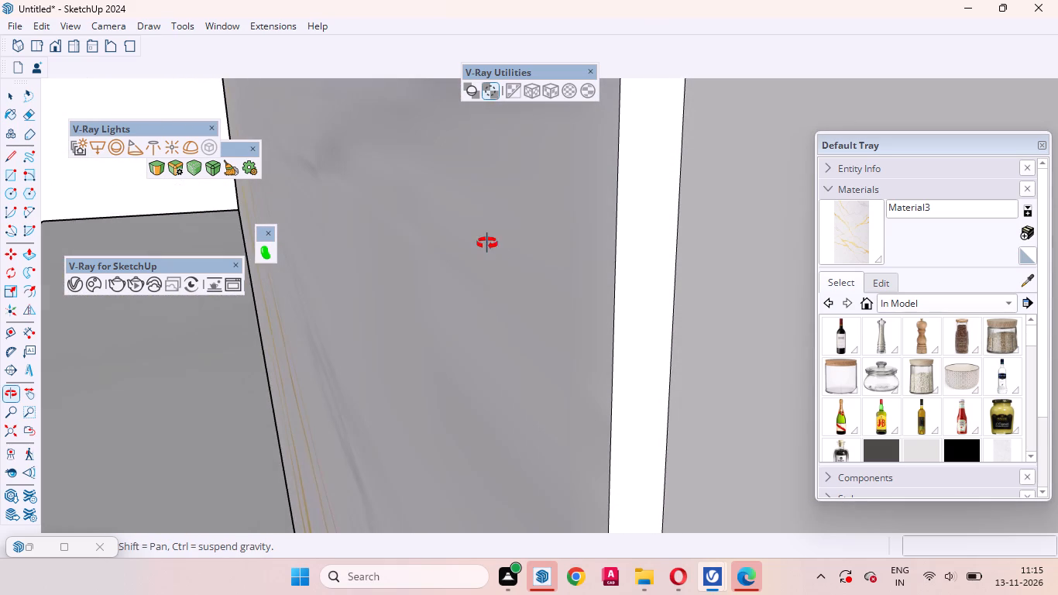
middle_drag(487, 243, 727, 317)
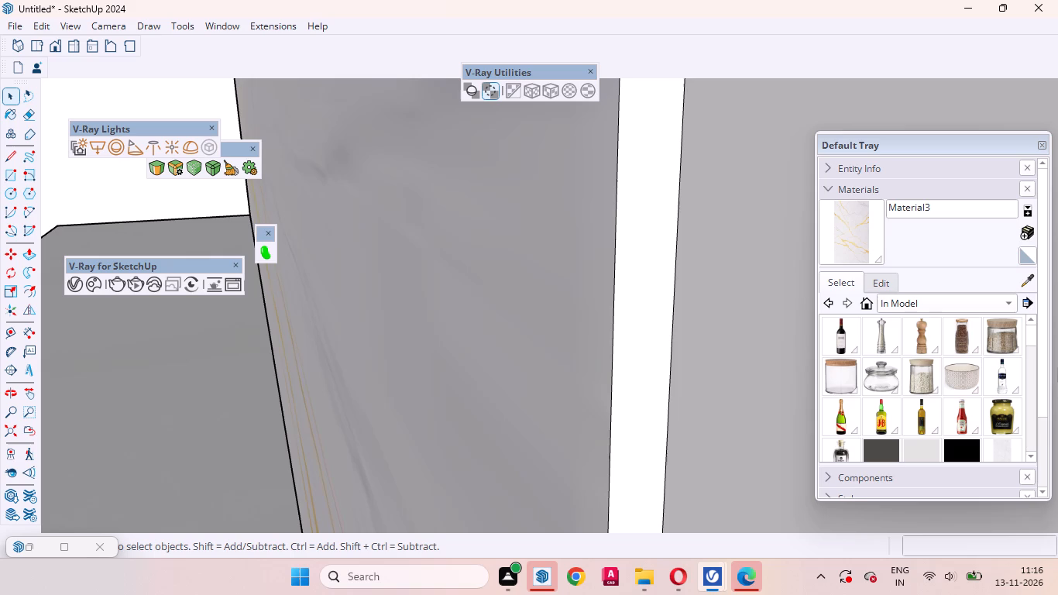
scroll(730, 332, down, 8)
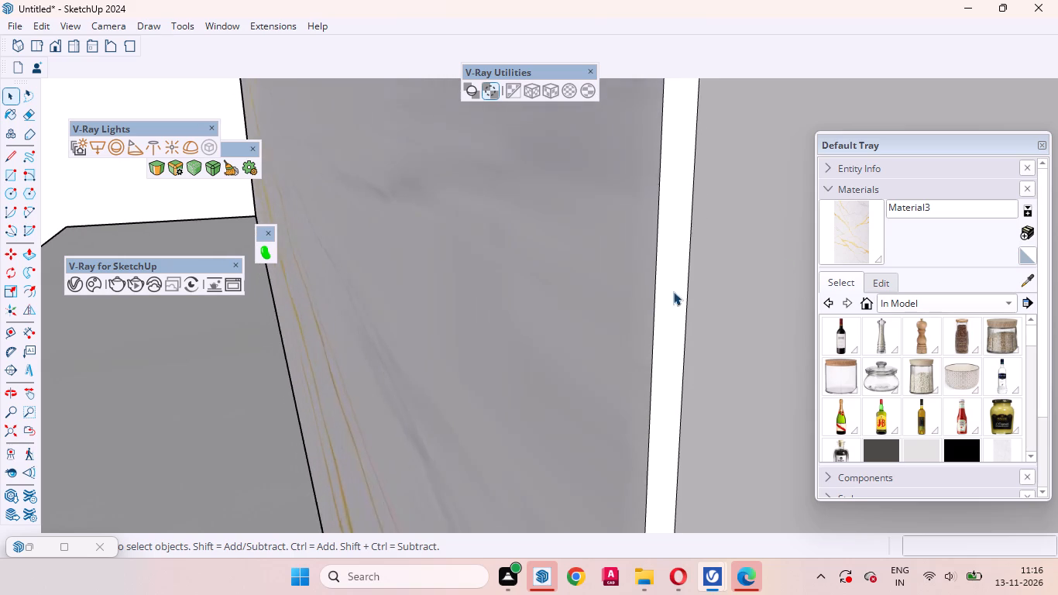
scroll(426, 313, down, 20)
scroll(426, 313, down, 7)
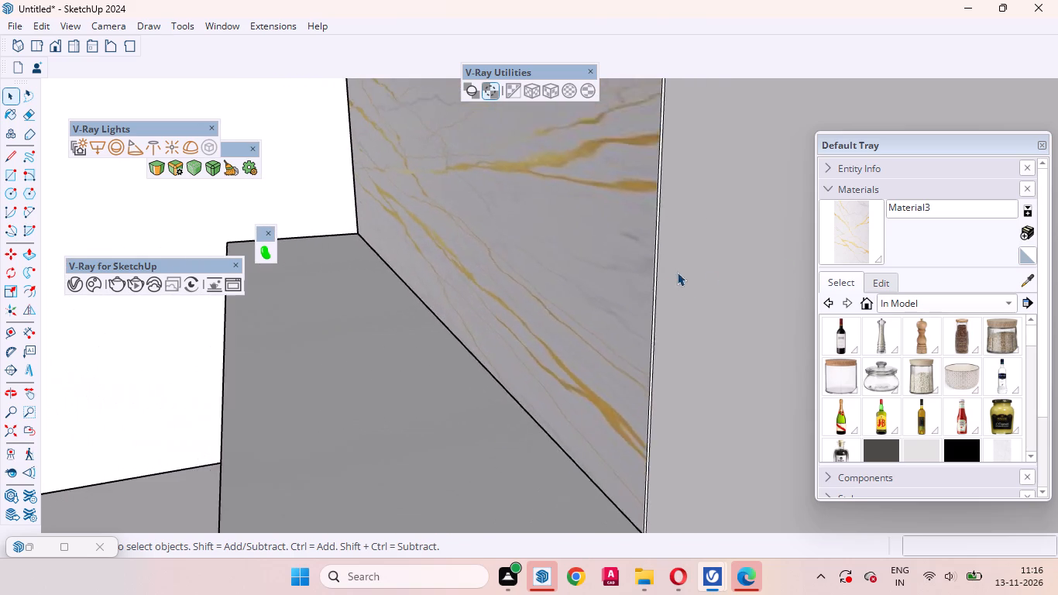
scroll(677, 272, down, 3)
middle_drag(479, 353, 713, 328)
scroll(605, 275, down, 5)
scroll(542, 318, up, 1)
scroll(553, 320, down, 1)
Open the base cabinet for editing, paint the countertop's top face with Material3, and fit the texture with V-Ray's bounding-box cubic projection.
middle_drag(611, 335, 607, 388)
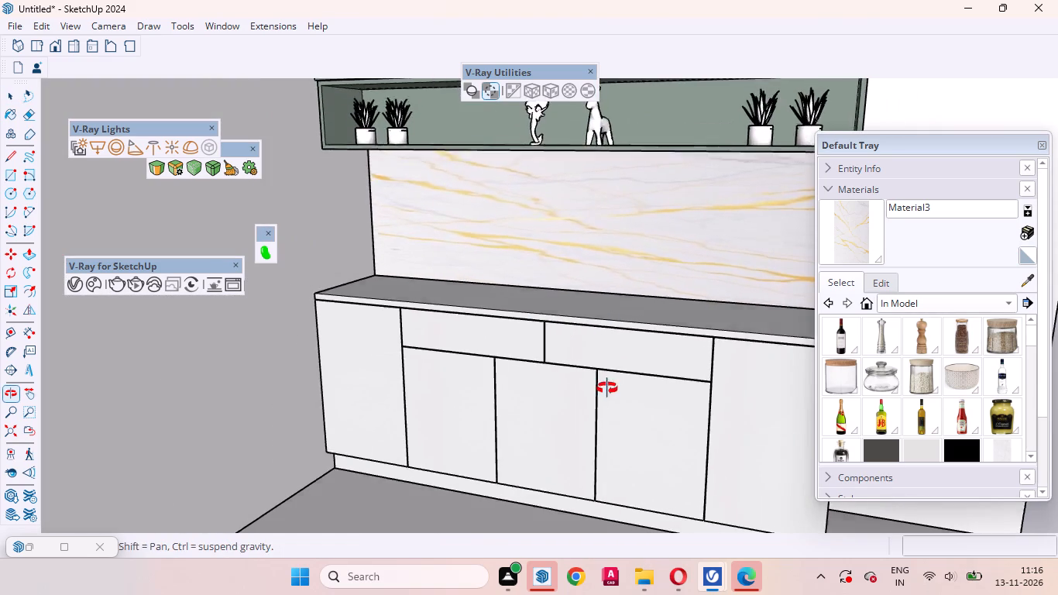
middle_drag(607, 388, 600, 421)
scroll(617, 324, up, 5)
click(608, 324)
double_click(582, 321)
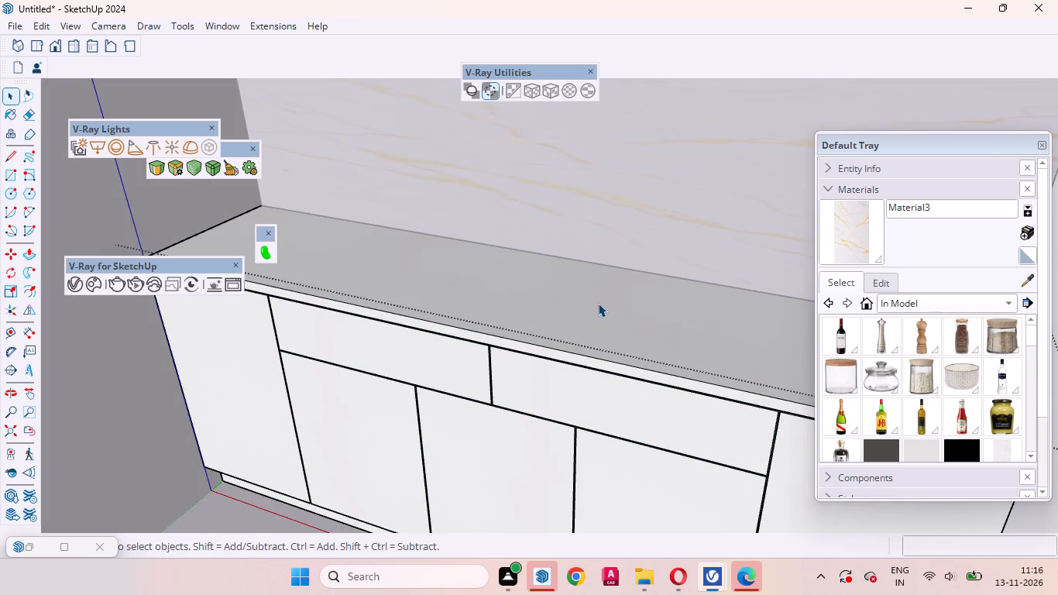
click(599, 303)
click(579, 313)
double_click(568, 315)
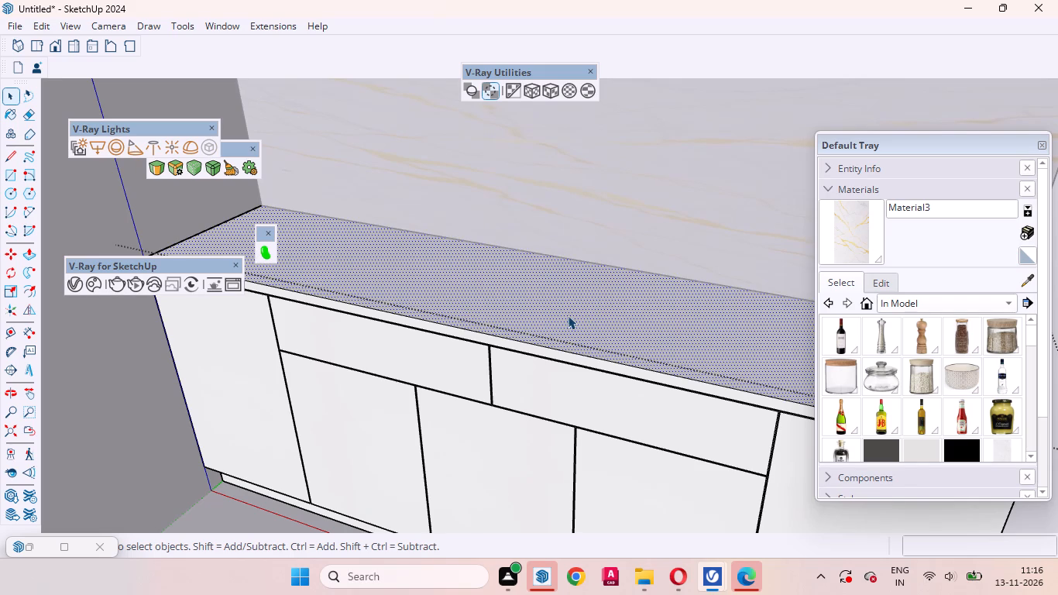
click(568, 315)
double_click(568, 315)
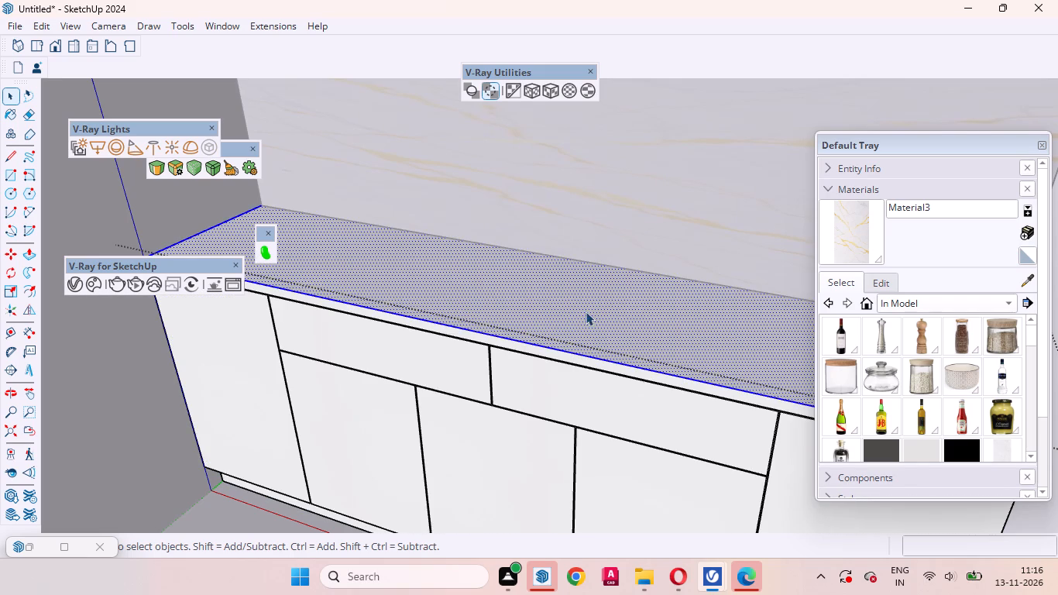
click(586, 311)
click(852, 249)
click(612, 318)
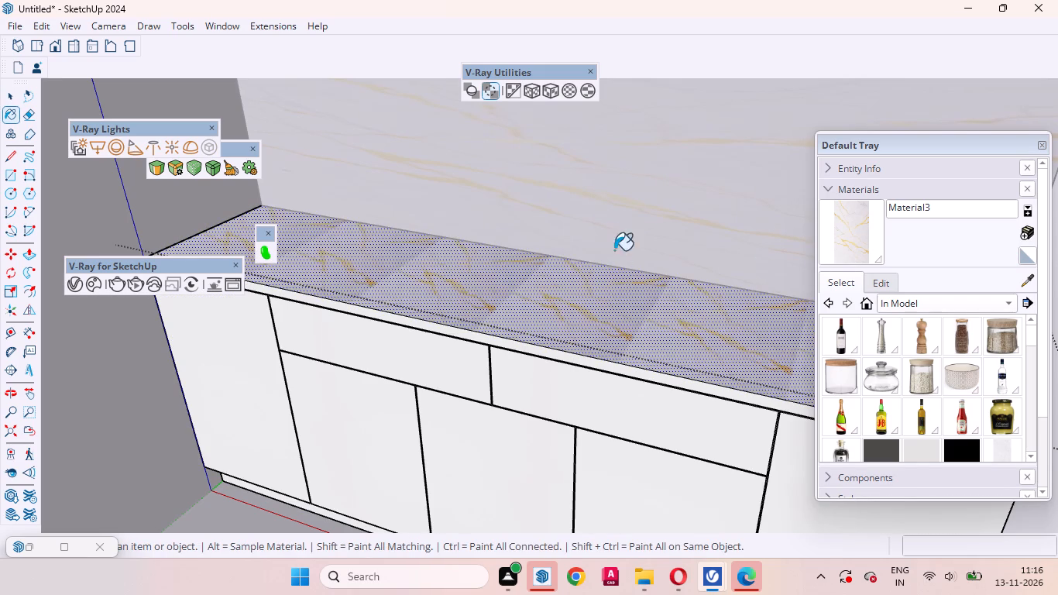
click(551, 97)
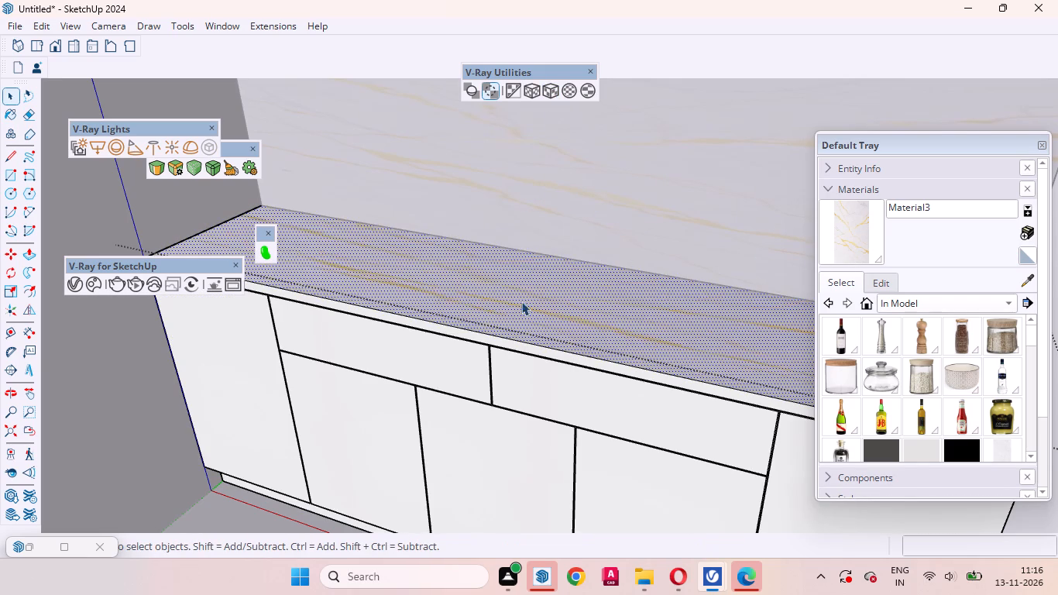
Paint the countertop's long front edge with the marble Material3 and fit it with V-Ray's bounding-box cubic projection.
scroll(538, 341, up, 8)
click(544, 356)
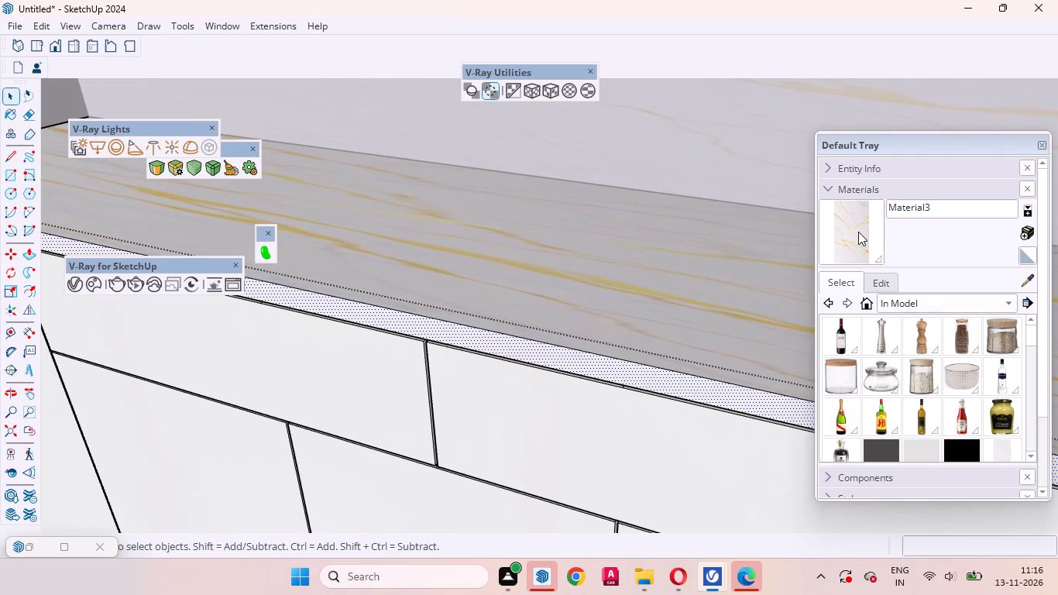
click(858, 232)
click(575, 364)
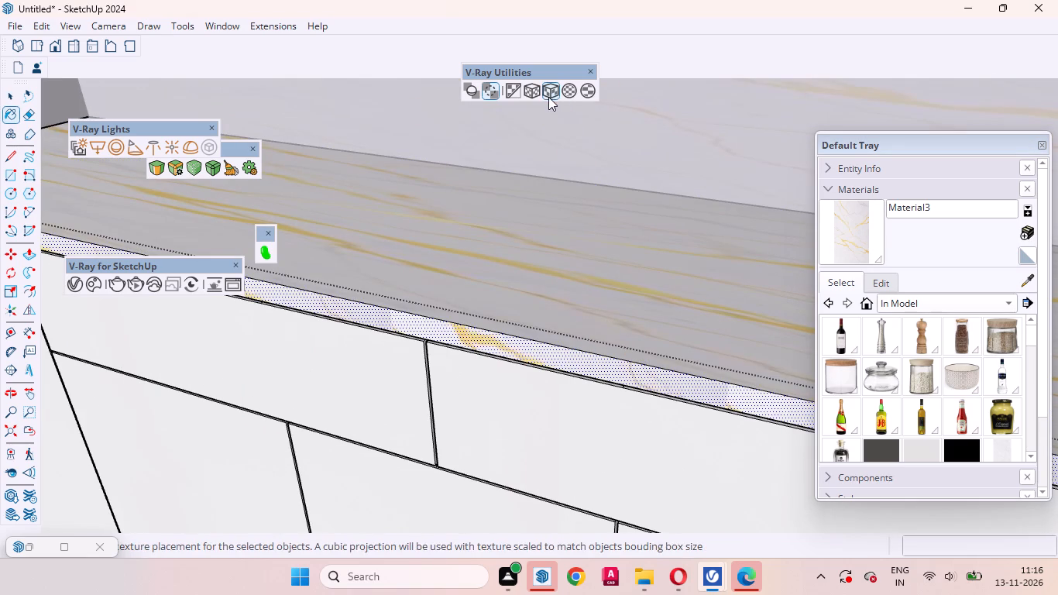
click(548, 94)
Paint the countertop's exposed short end edge with the marble Material3 and fit it with V-Ray's bounding-box cubic projection.
scroll(486, 329, down, 20)
scroll(486, 329, down, 1)
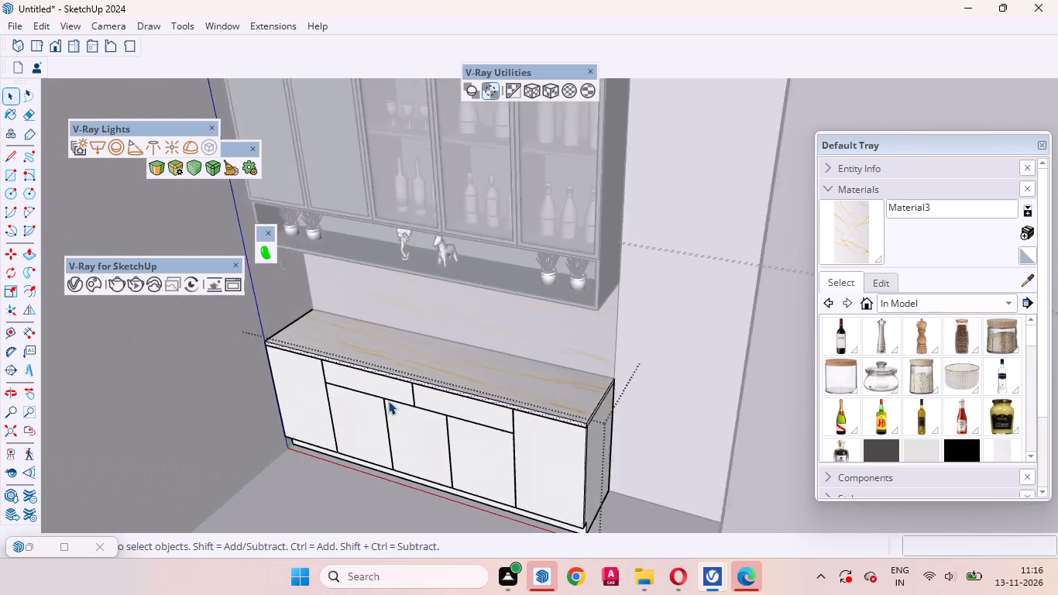
scroll(388, 401, down, 1)
scroll(529, 386, up, 11)
middle_drag(545, 439, 434, 380)
scroll(426, 383, up, 5)
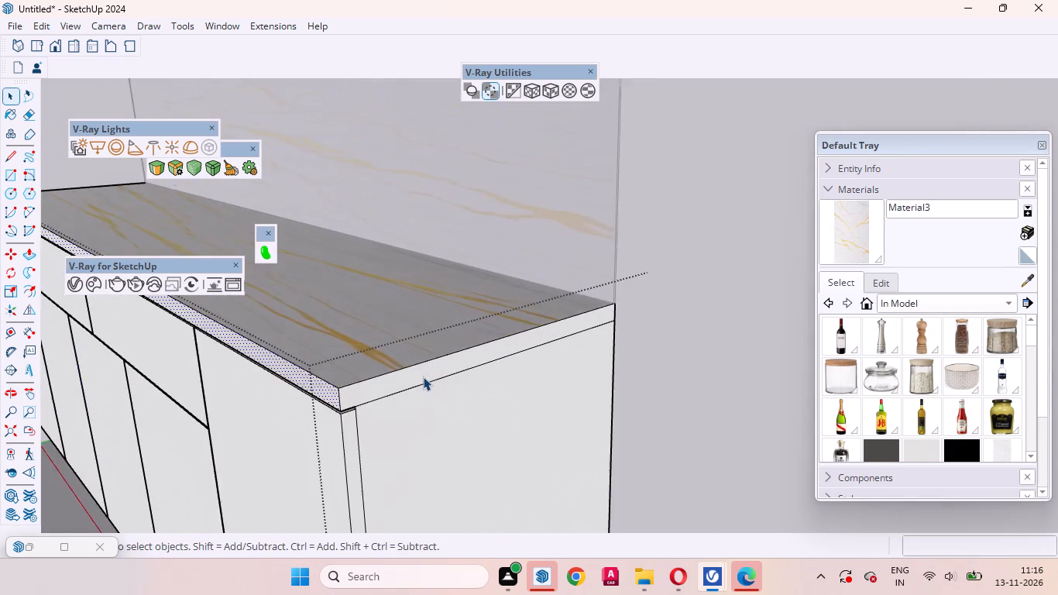
scroll(423, 377, up, 3)
click(415, 377)
click(554, 84)
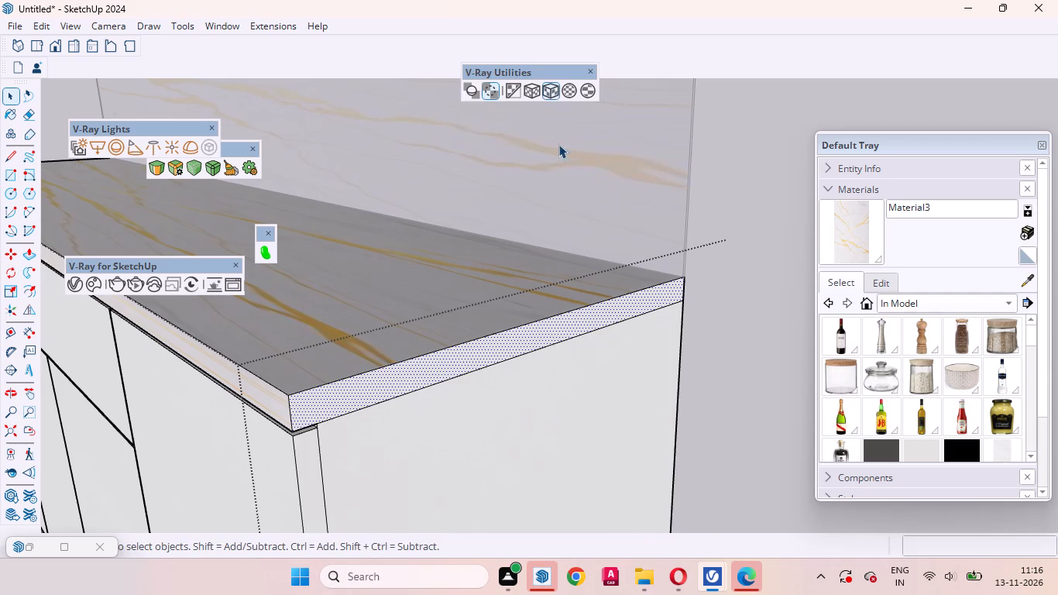
click(864, 242)
click(419, 372)
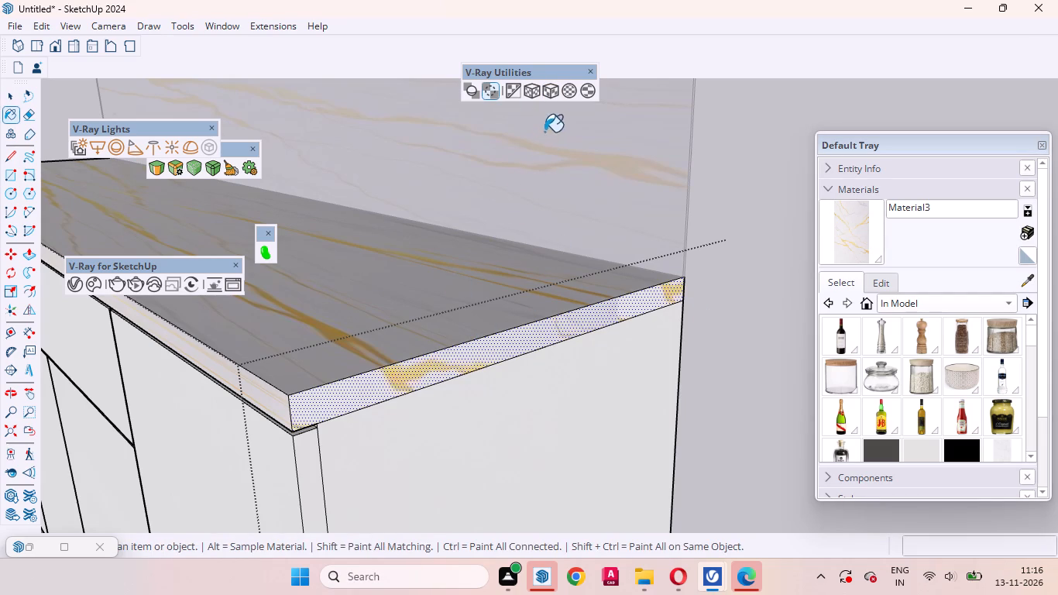
scroll(565, 362, down, 8)
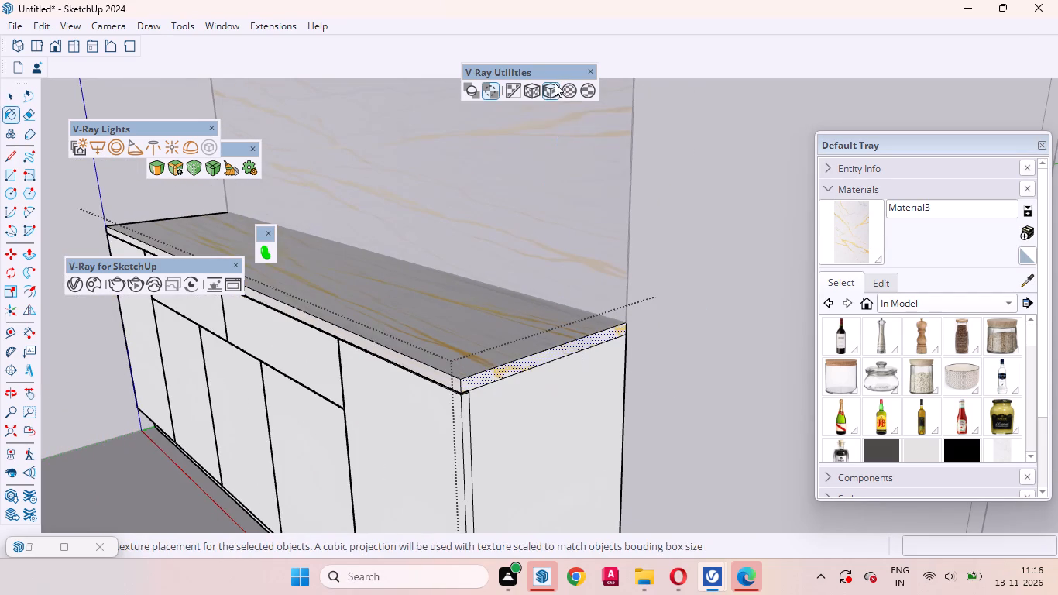
click(552, 90)
Paint the countertop's end edge beside the side wall with Material3, fit it with bounding-box cubic projection, and leave the cabinet's editing context.
scroll(529, 280, down, 4)
middle_drag(426, 316, 798, 381)
scroll(798, 380, up, 1)
scroll(784, 311, down, 3)
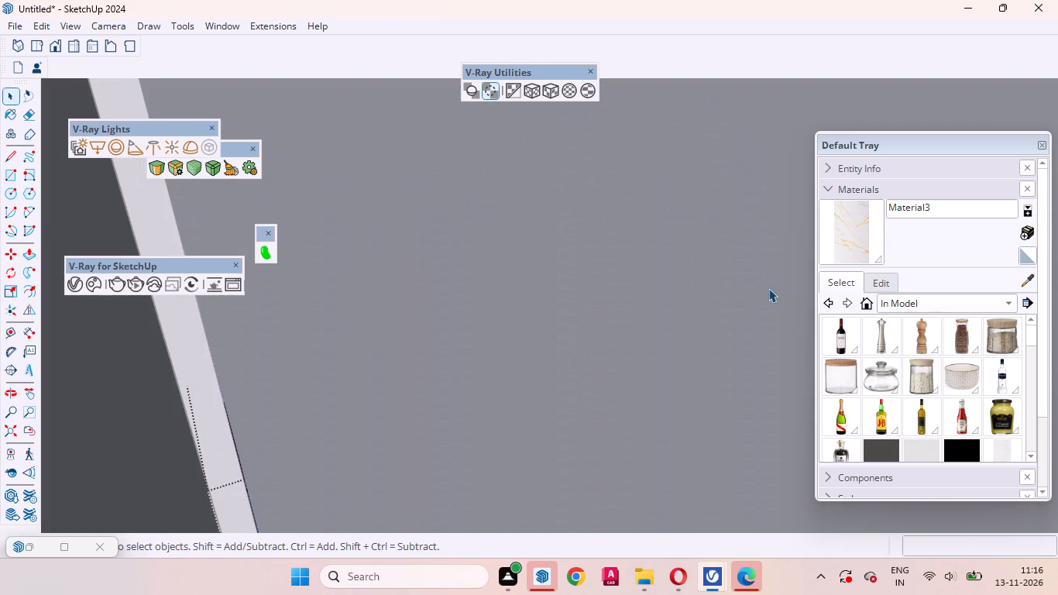
scroll(768, 288, down, 2)
click(31, 428)
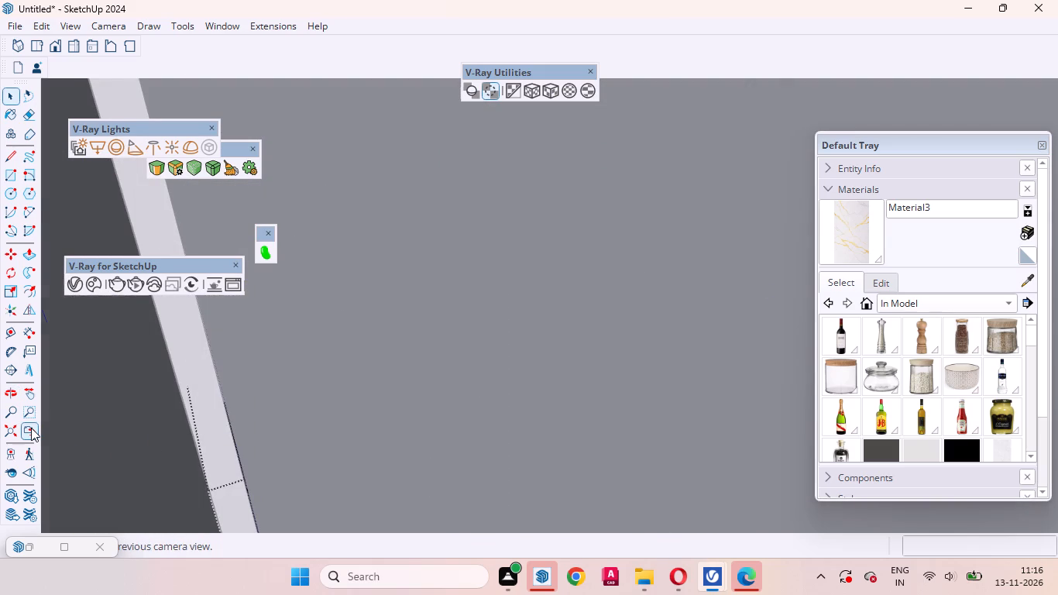
scroll(459, 361, down, 3)
middle_drag(377, 449, 332, 392)
scroll(218, 445, up, 4)
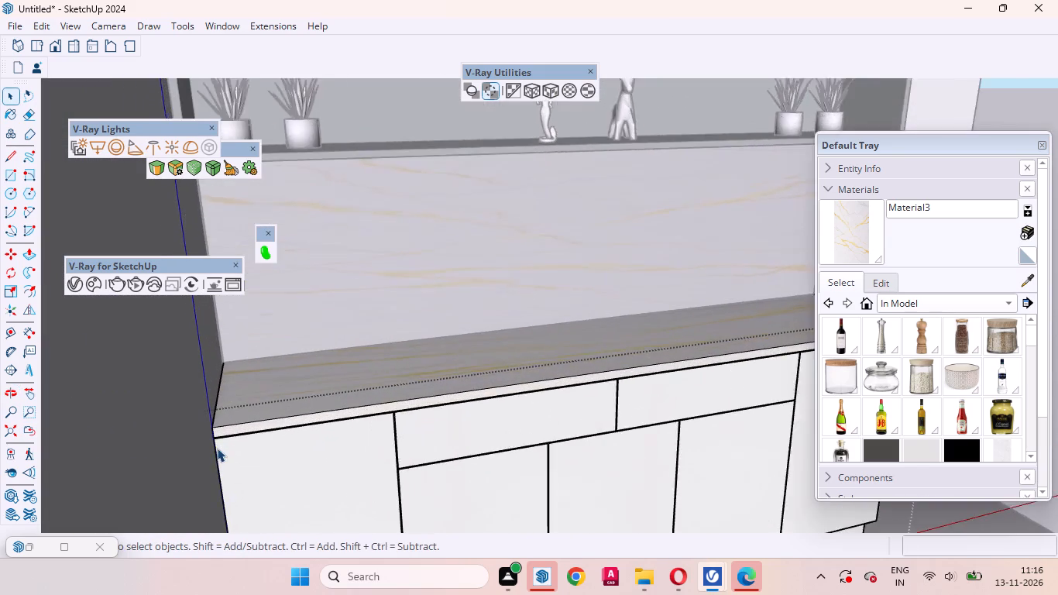
scroll(217, 448, up, 20)
scroll(217, 448, up, 14)
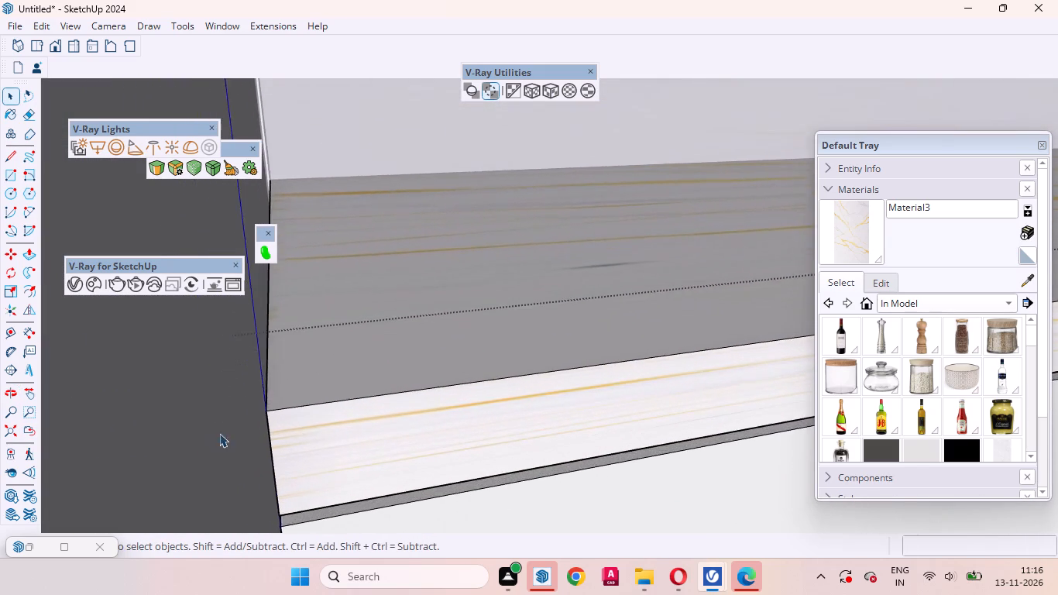
scroll(219, 433, up, 12)
middle_drag(321, 419, 347, 418)
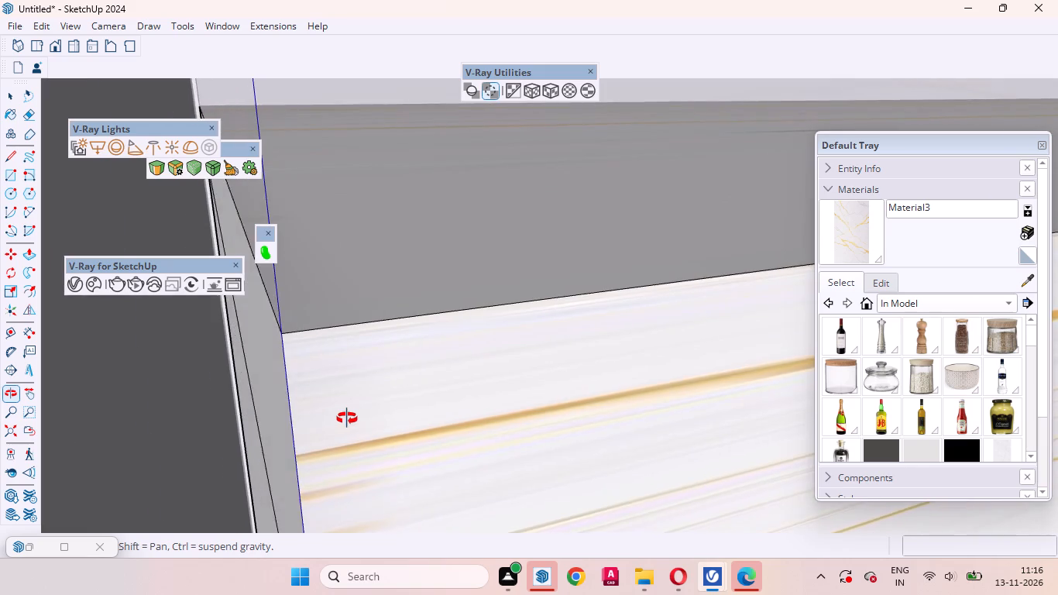
middle_drag(347, 418, 342, 420)
click(277, 389)
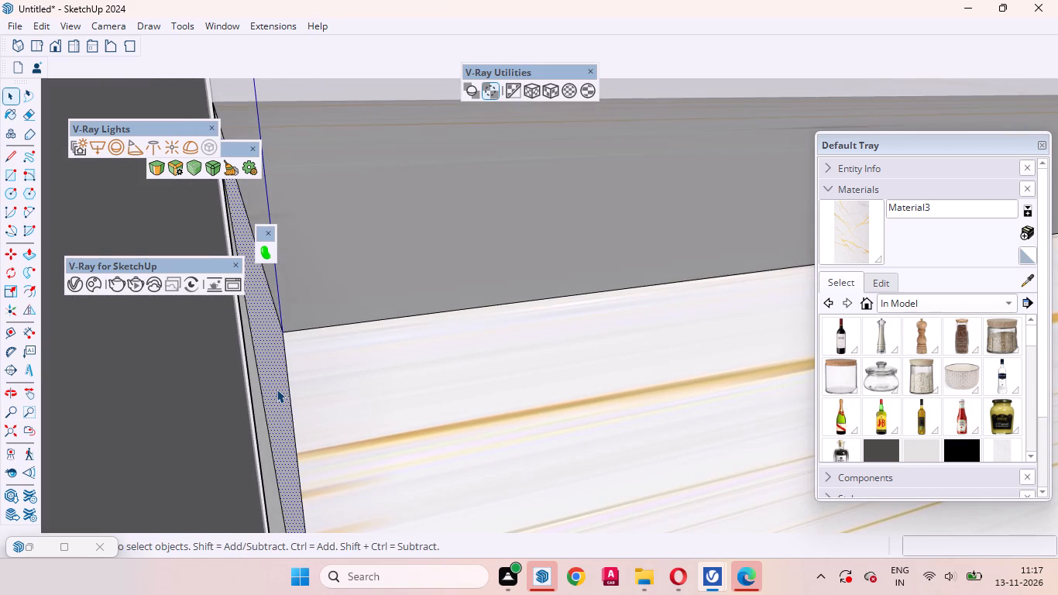
click(854, 244)
click(274, 394)
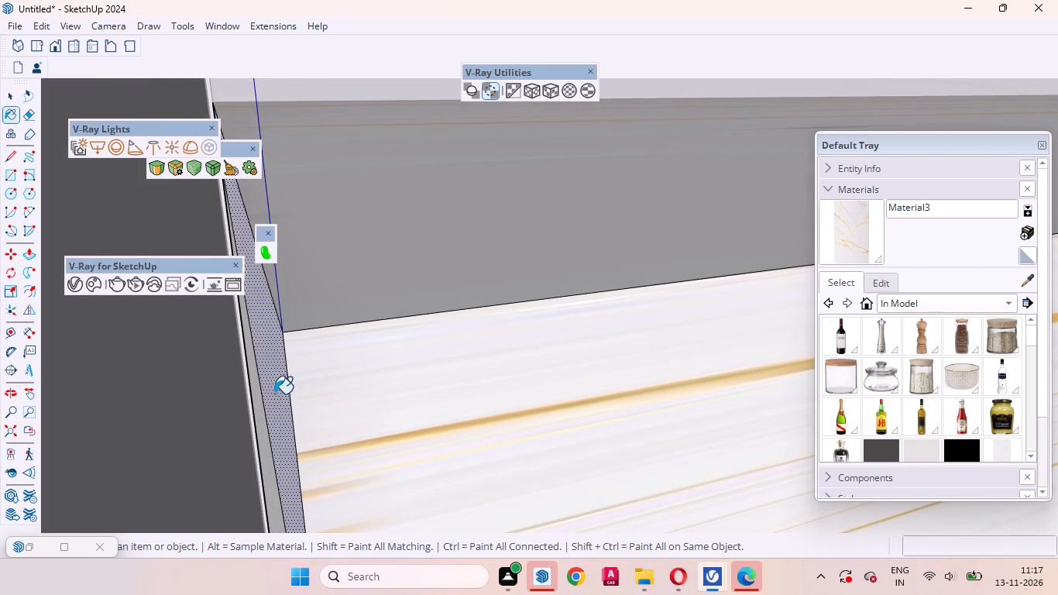
click(548, 95)
middle_drag(538, 287, 410, 314)
scroll(413, 314, down, 11)
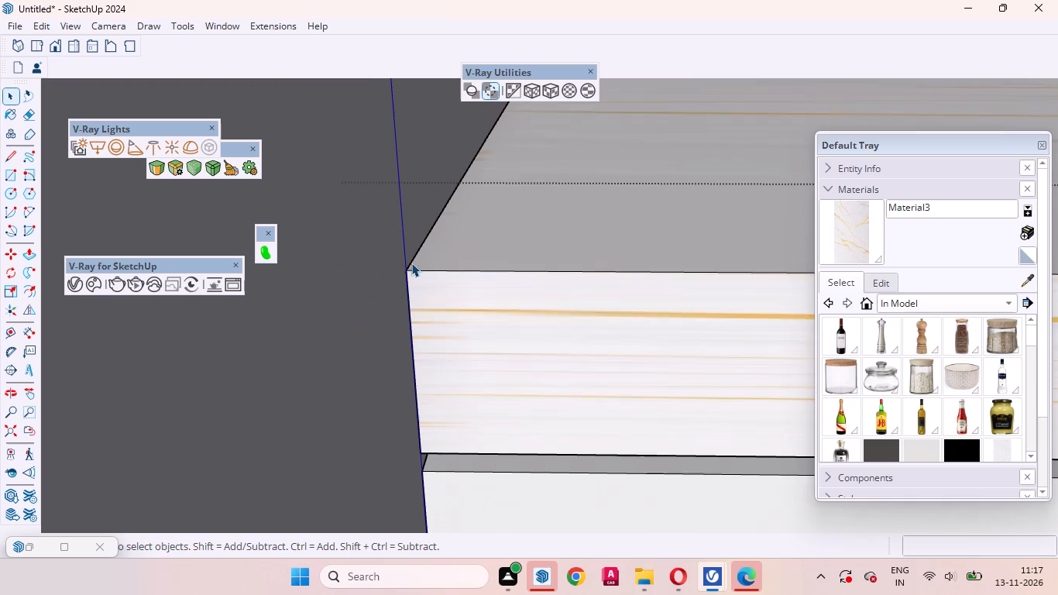
click(49, 46)
scroll(321, 173, down, 7)
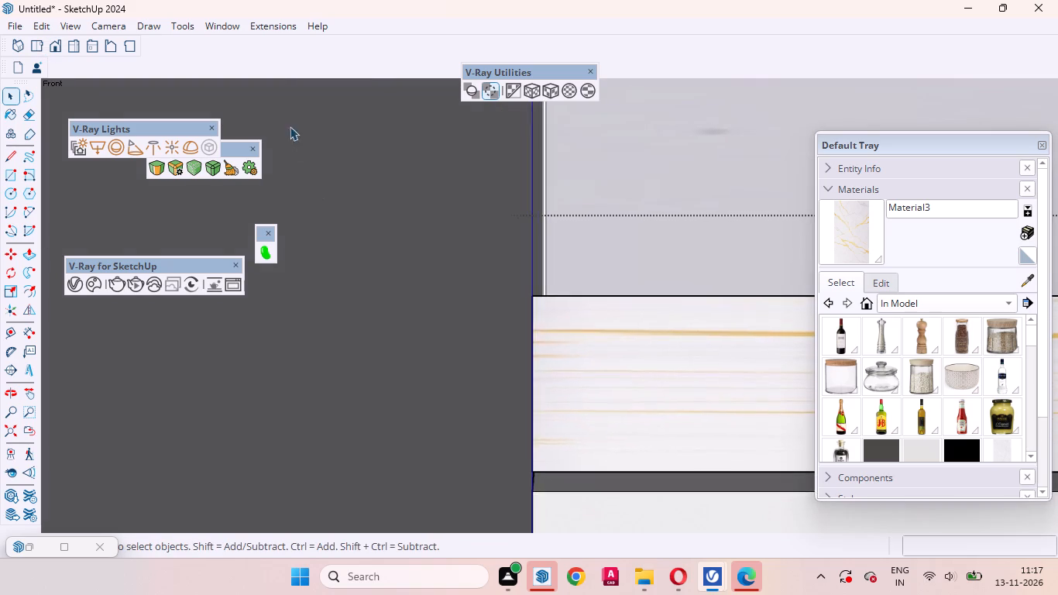
scroll(290, 126, down, 20)
scroll(290, 126, down, 16)
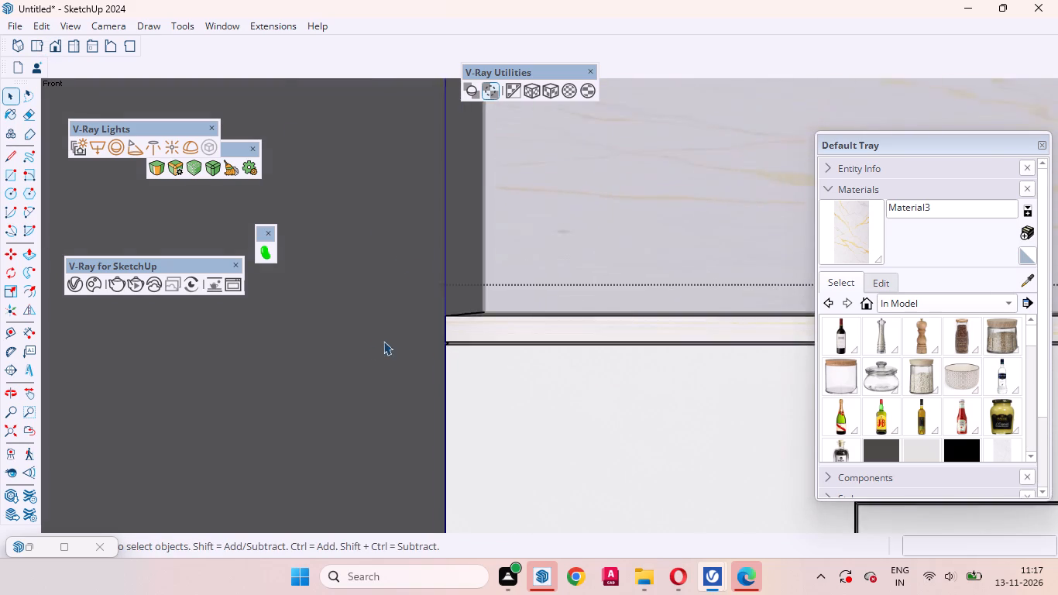
scroll(383, 341, down, 20)
scroll(383, 341, down, 10)
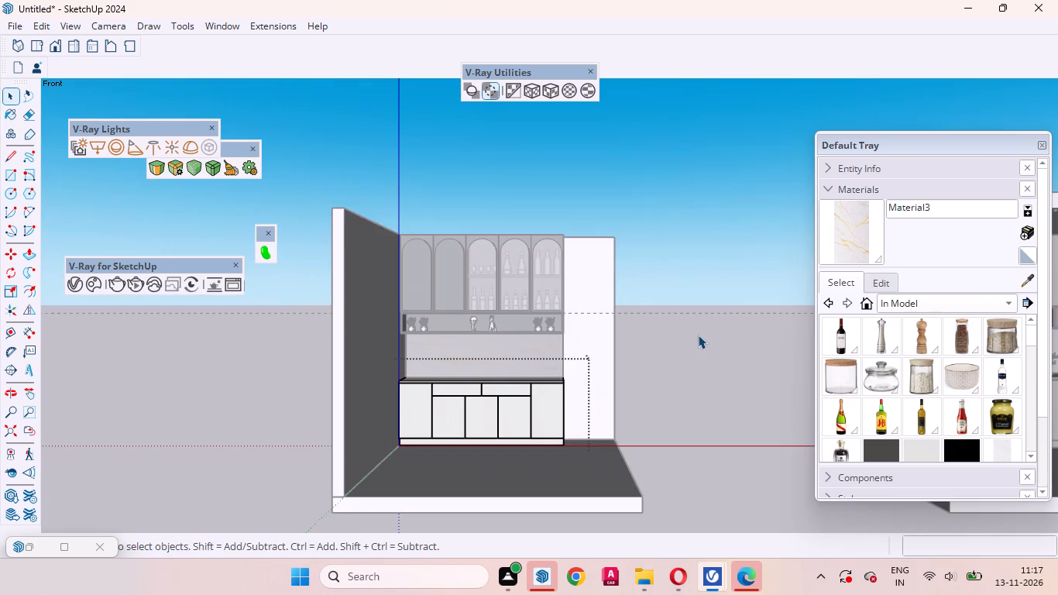
double_click(699, 335)
click(698, 337)
Unhide the hidden decor on the countertop: the flower vase, the sculptural jug and the branching ornament.
scroll(469, 346, up, 4)
middle_drag(543, 412, 507, 460)
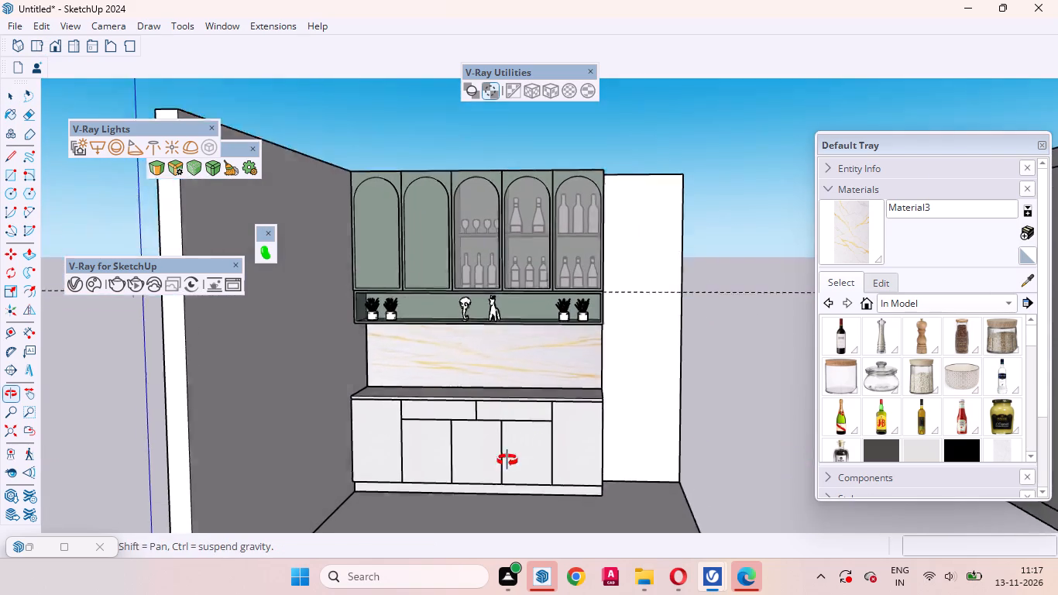
middle_drag(507, 460, 494, 479)
click(47, 28)
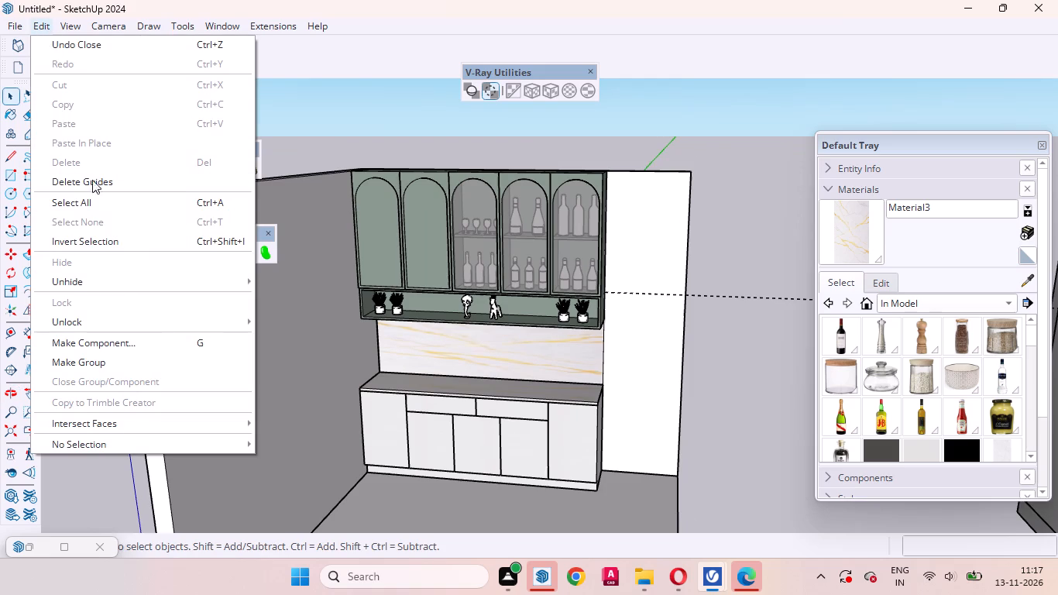
click(291, 308)
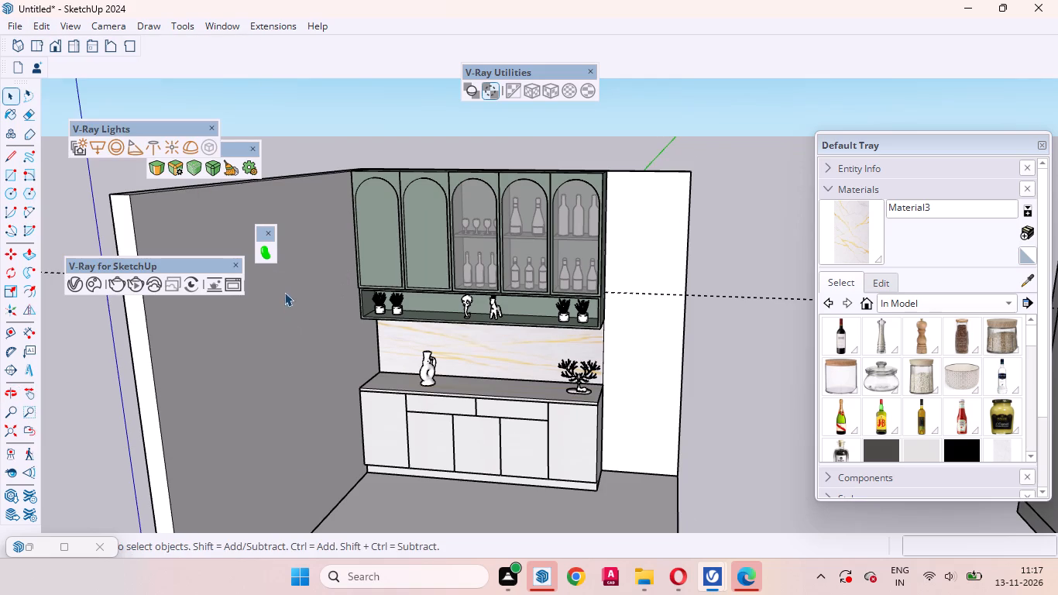
click(41, 23)
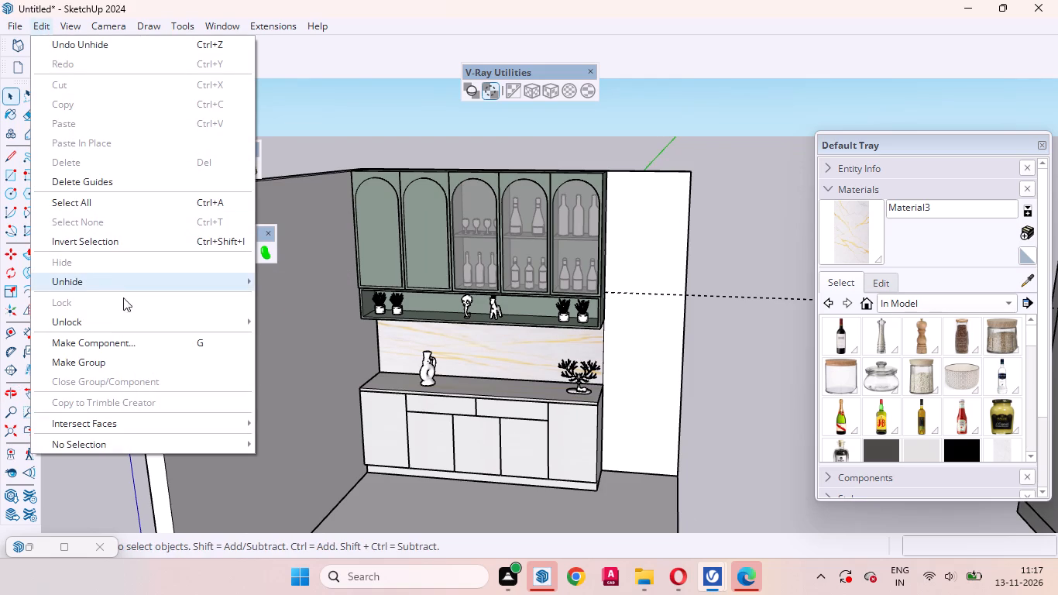
click(290, 320)
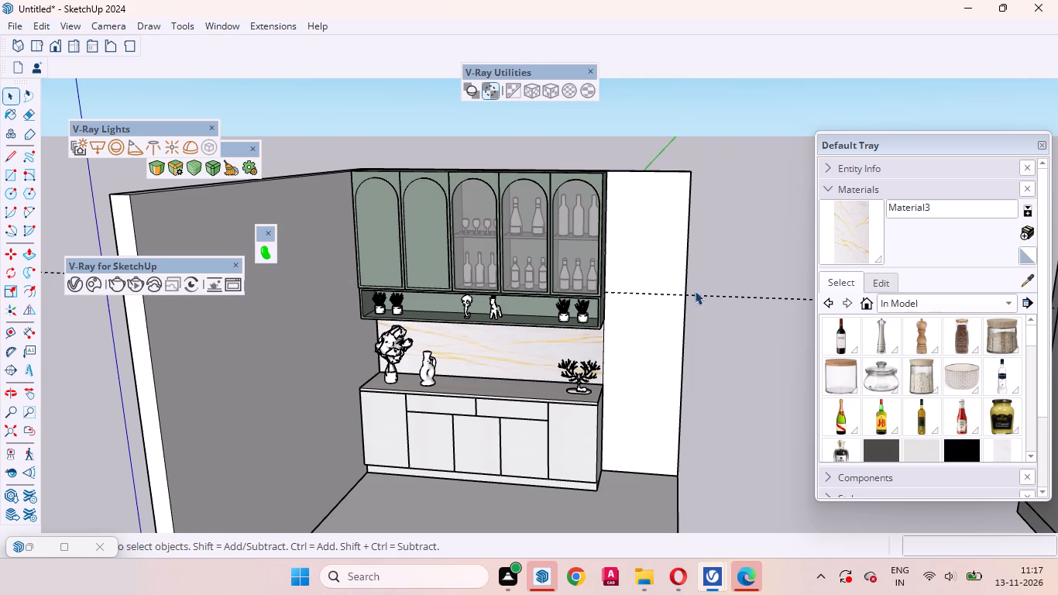
click(777, 317)
Delete the long dashed guide line running past the bar unit at niche height.
scroll(510, 403, up, 4)
middle_drag(473, 381, 443, 310)
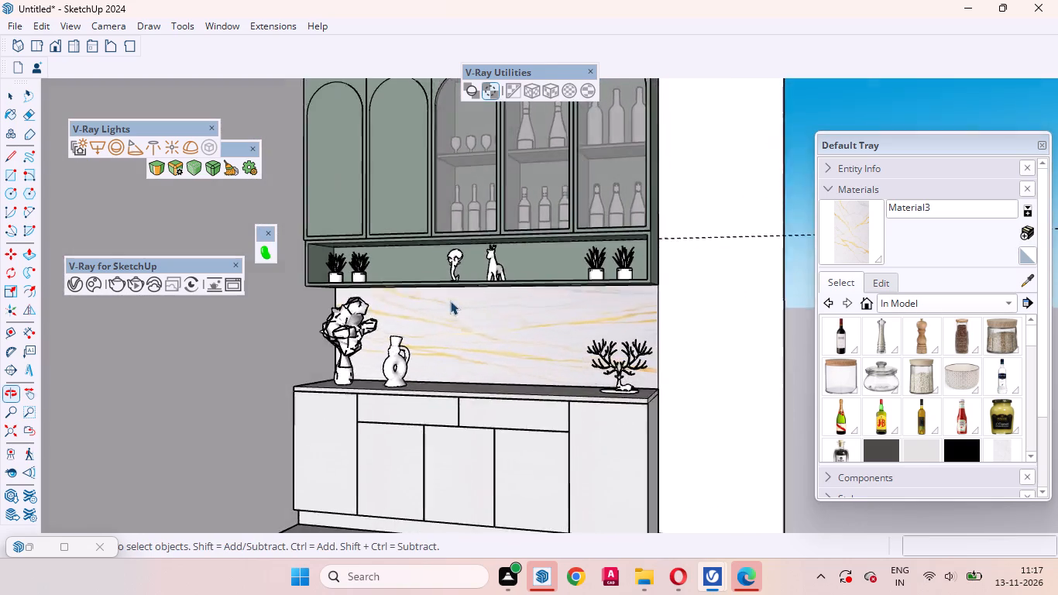
scroll(462, 325, down, 12)
middle_drag(513, 424, 690, 538)
scroll(531, 387, up, 4)
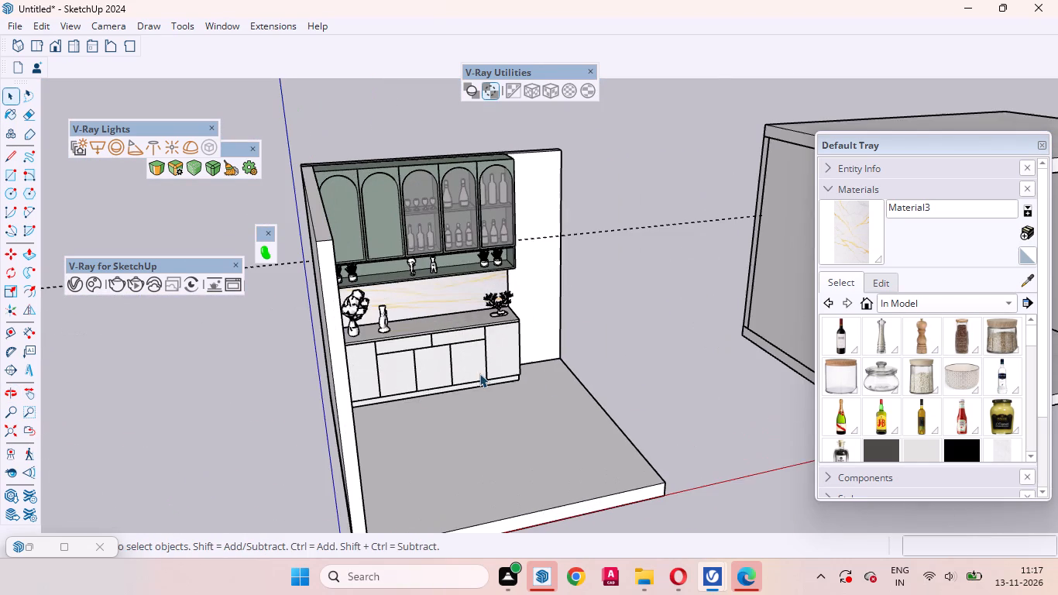
drag(682, 256, 632, 163)
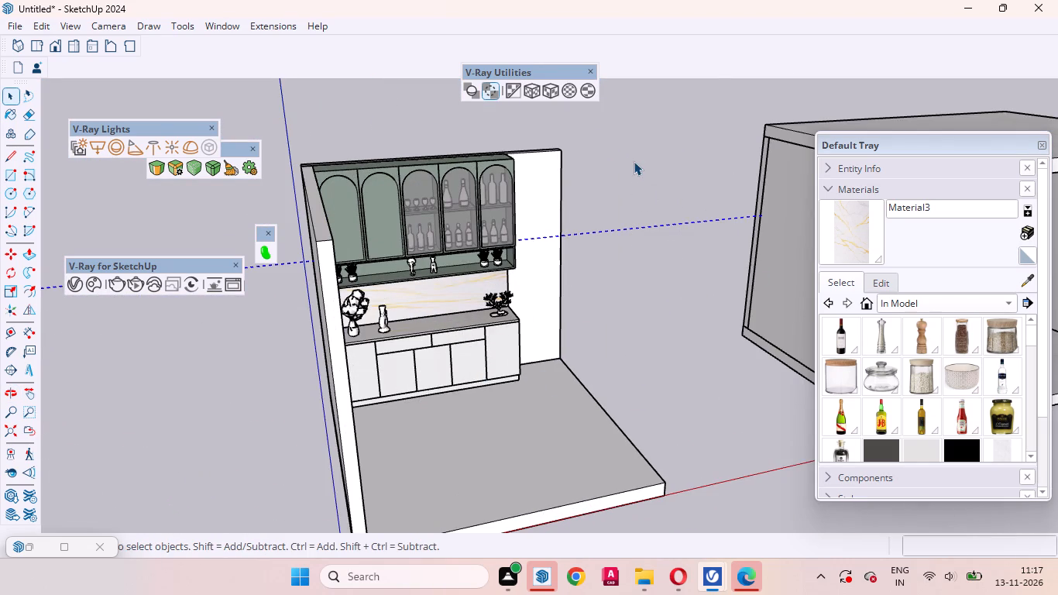
key(Delete)
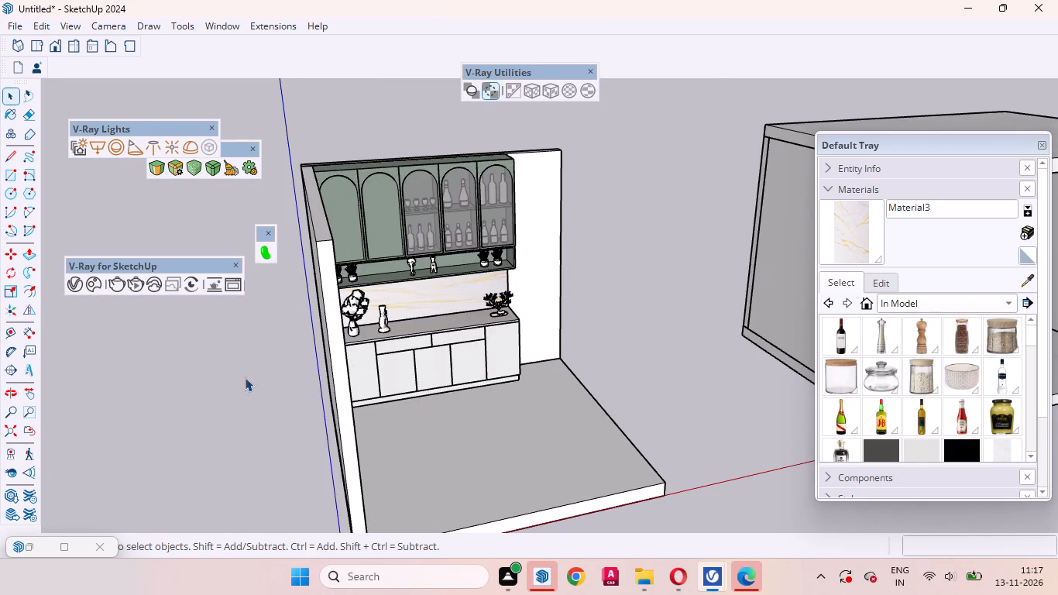
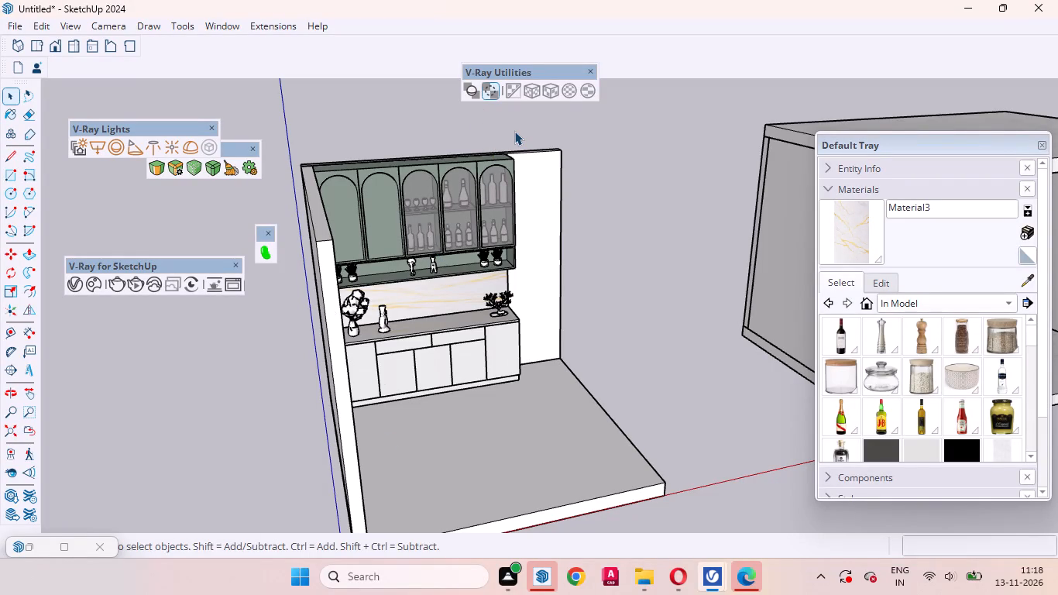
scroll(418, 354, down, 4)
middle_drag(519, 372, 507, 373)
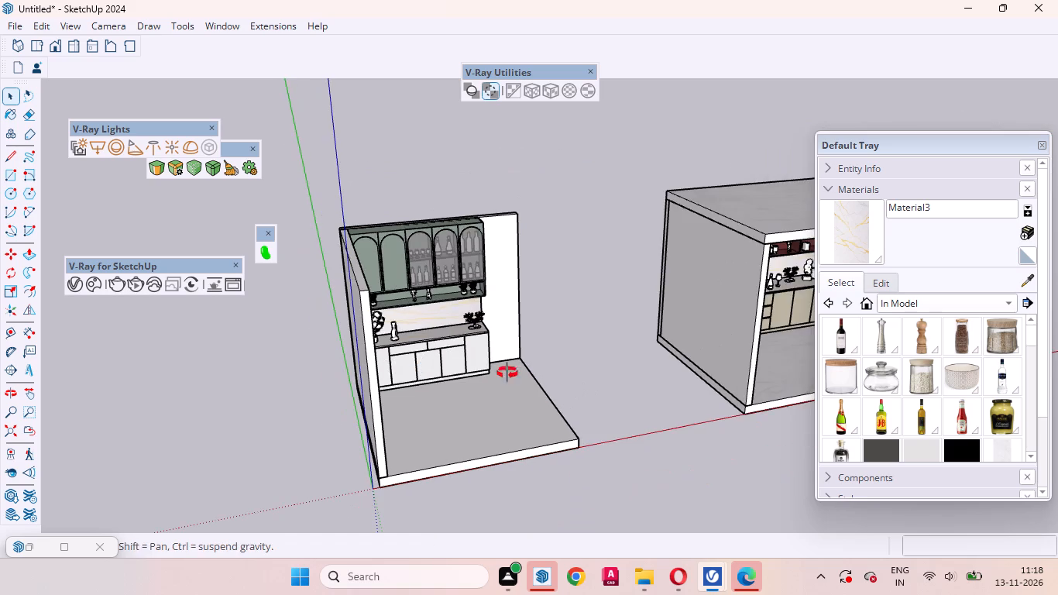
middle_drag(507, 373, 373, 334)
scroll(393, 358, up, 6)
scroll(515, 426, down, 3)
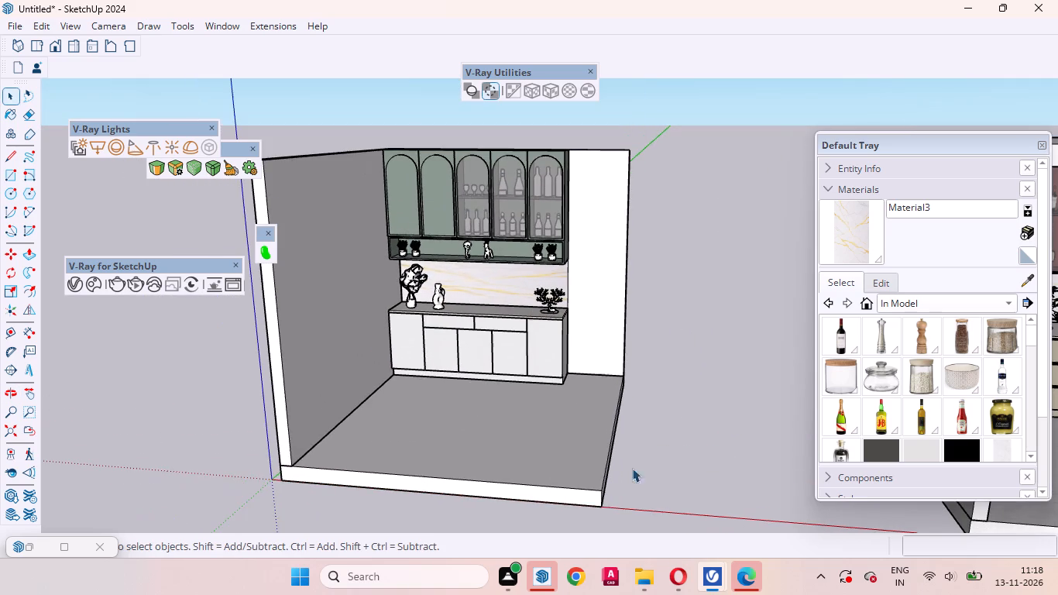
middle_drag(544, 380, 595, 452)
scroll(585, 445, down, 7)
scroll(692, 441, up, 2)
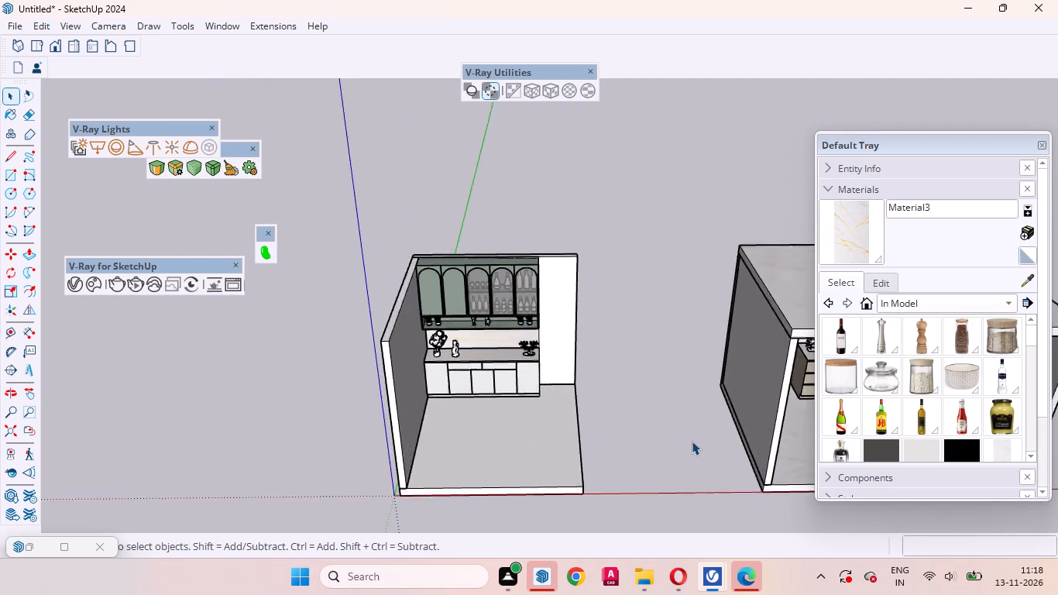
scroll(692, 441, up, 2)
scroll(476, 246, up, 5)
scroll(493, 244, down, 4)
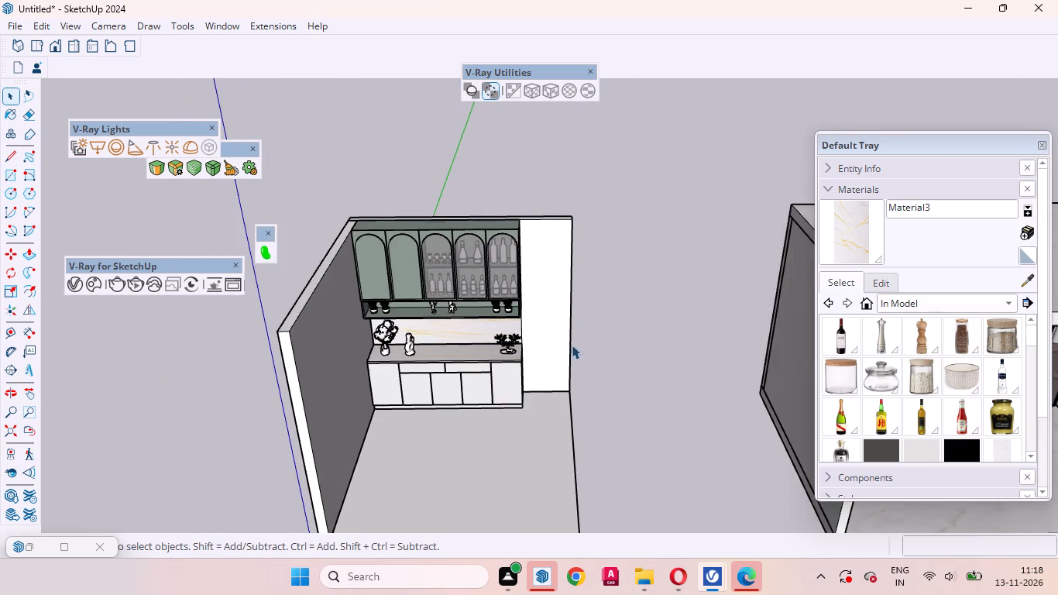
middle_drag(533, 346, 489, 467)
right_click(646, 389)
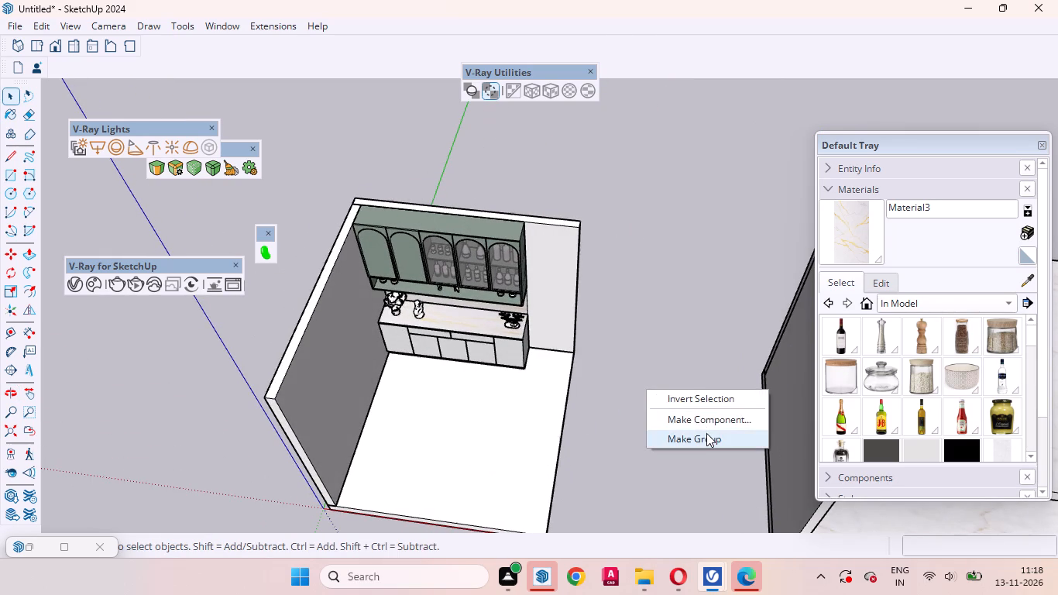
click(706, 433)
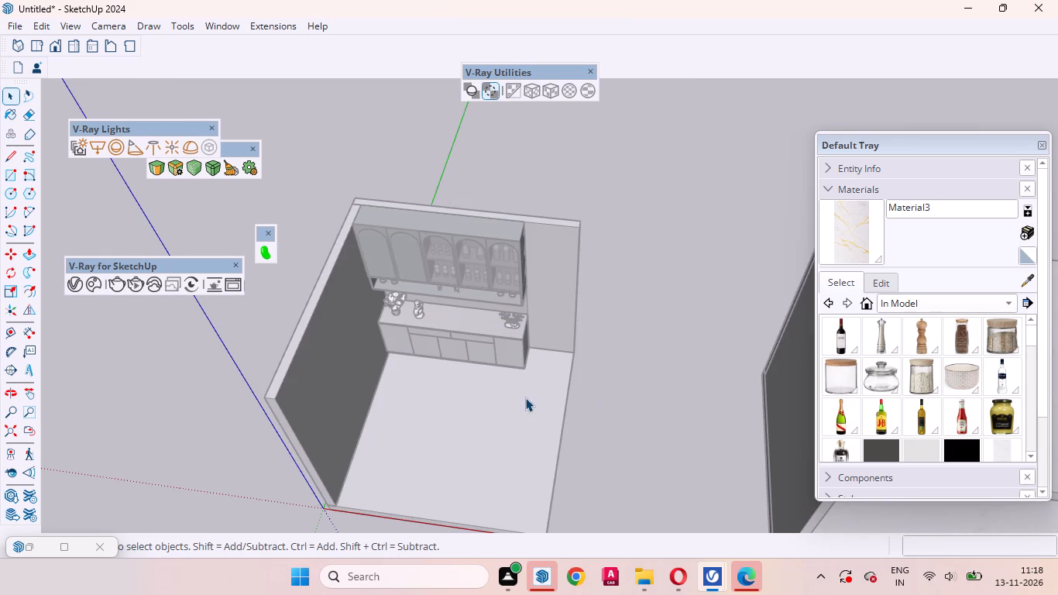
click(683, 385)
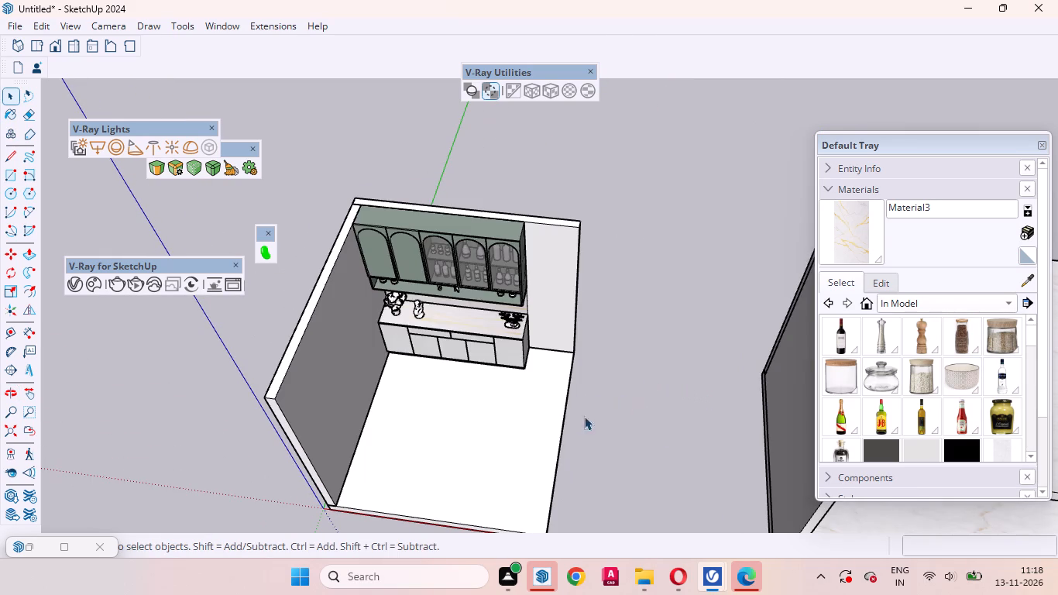
Place a guide line on the floor, offset 4.5" inward from its open side edge opposite the existing side wall.
key(t)
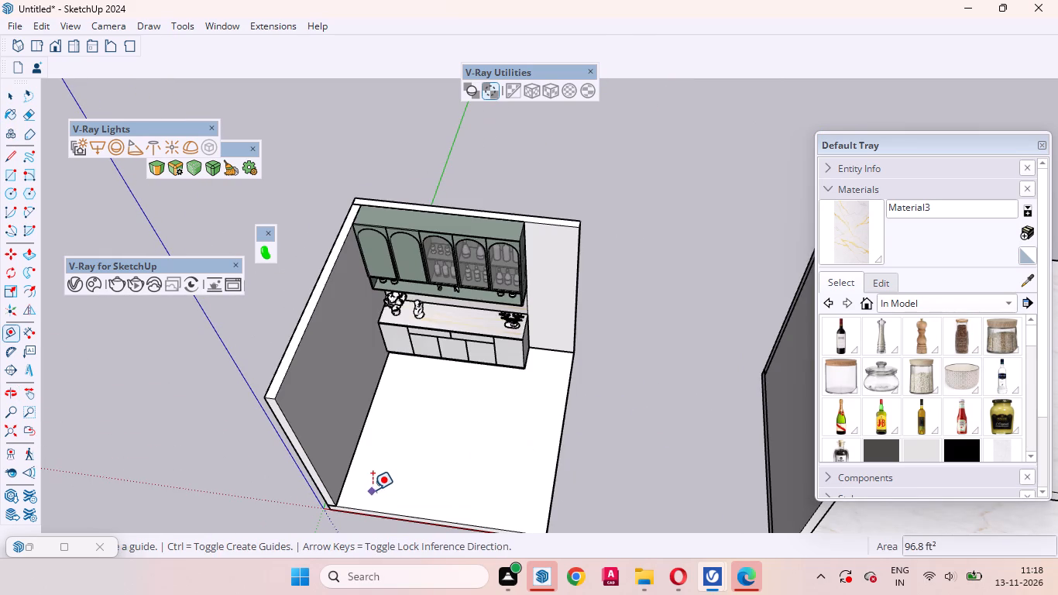
click(565, 402)
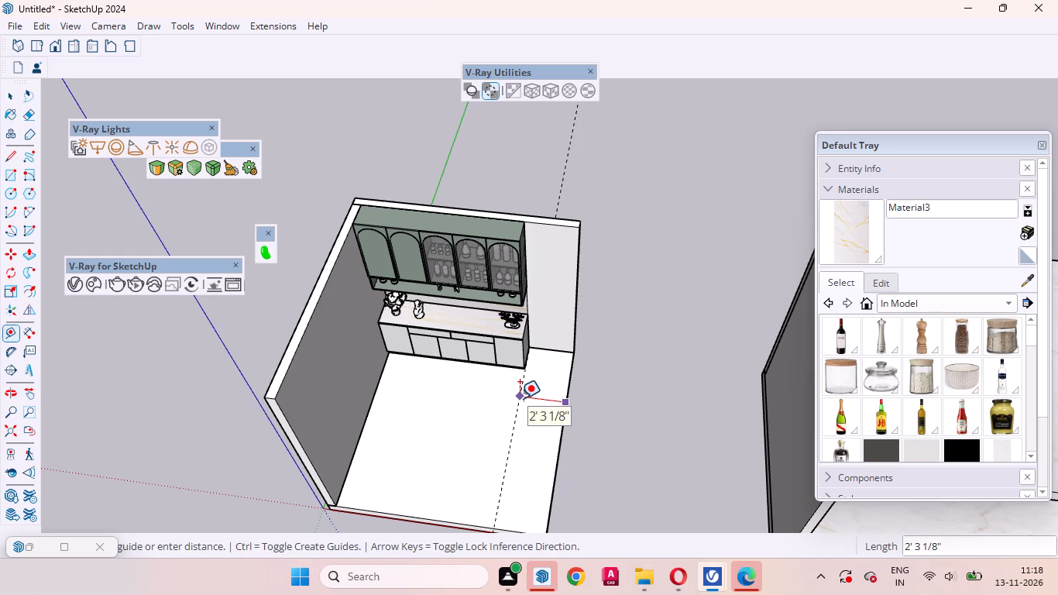
text(4.5)
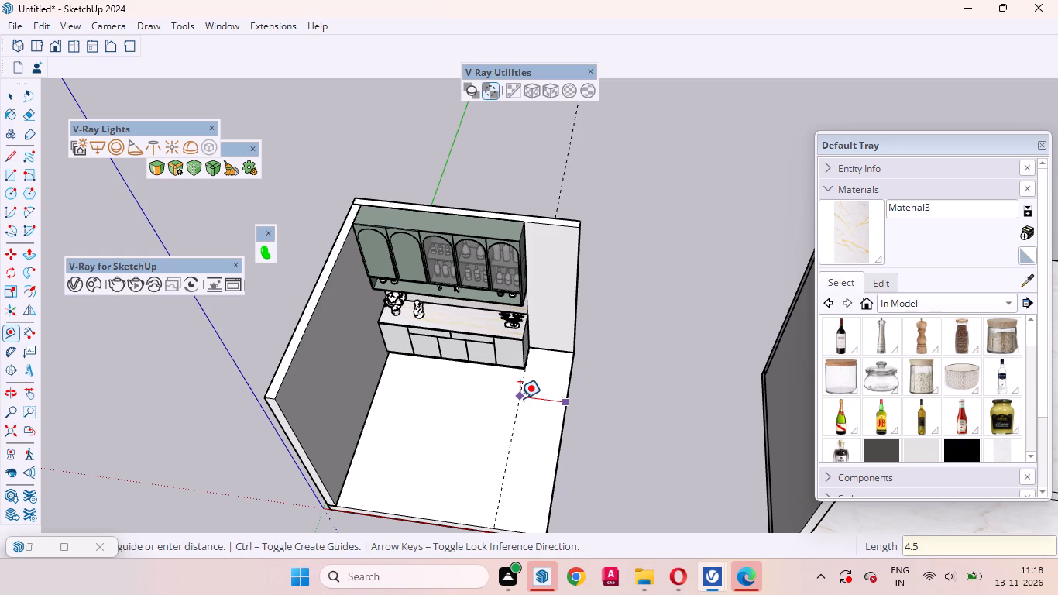
key(Return)
key(space)
Start a new group and draw a 4 1/2" by 9' 7 1/2" rectangle on the floor between the guide and the open side edge.
right_click(630, 414)
click(647, 464)
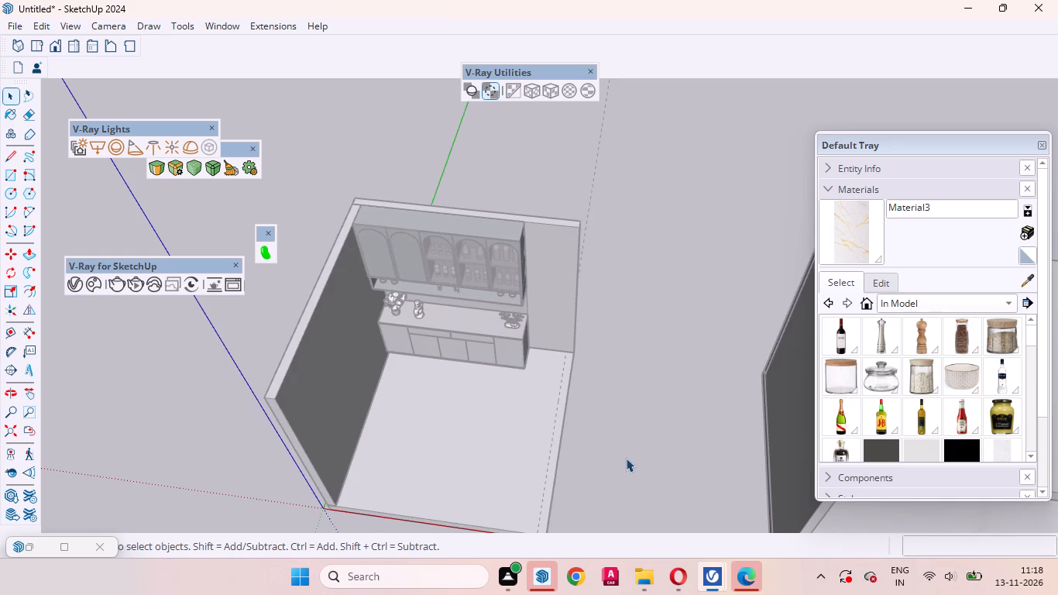
click(5, 174)
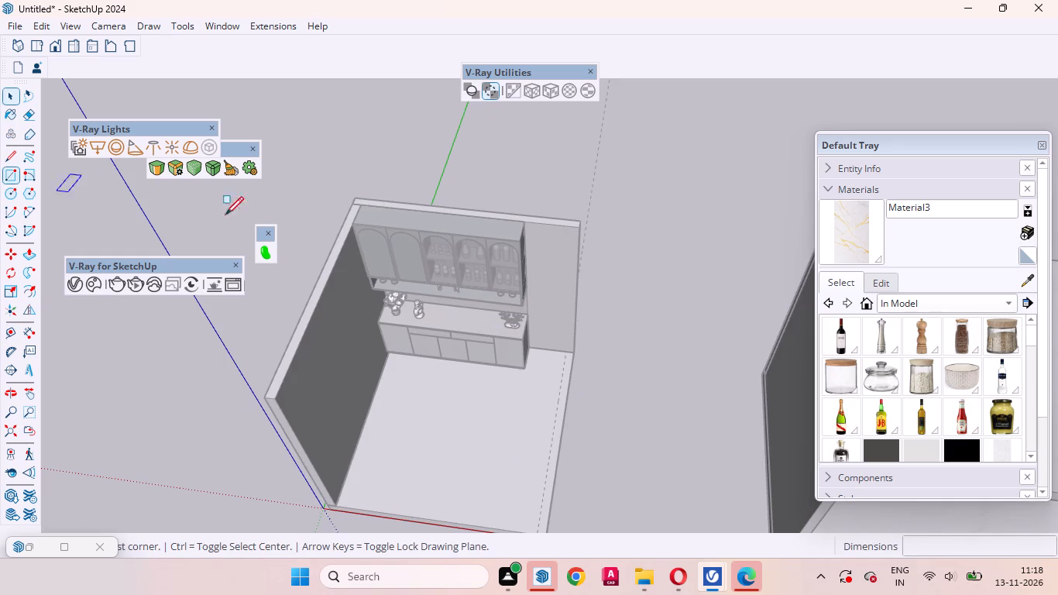
scroll(604, 375, up, 9)
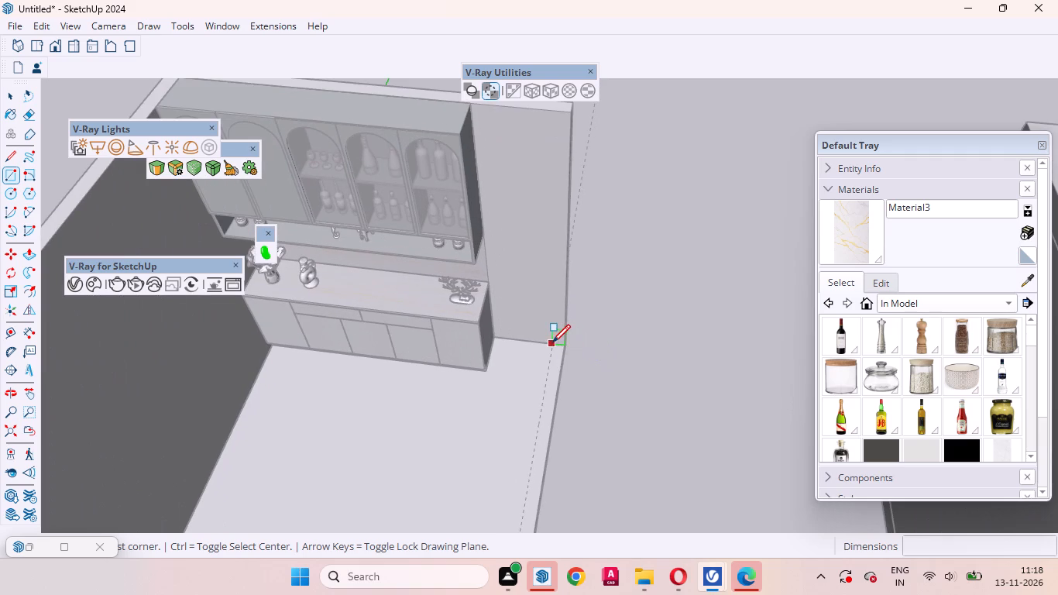
click(563, 346)
scroll(545, 390, down, 6)
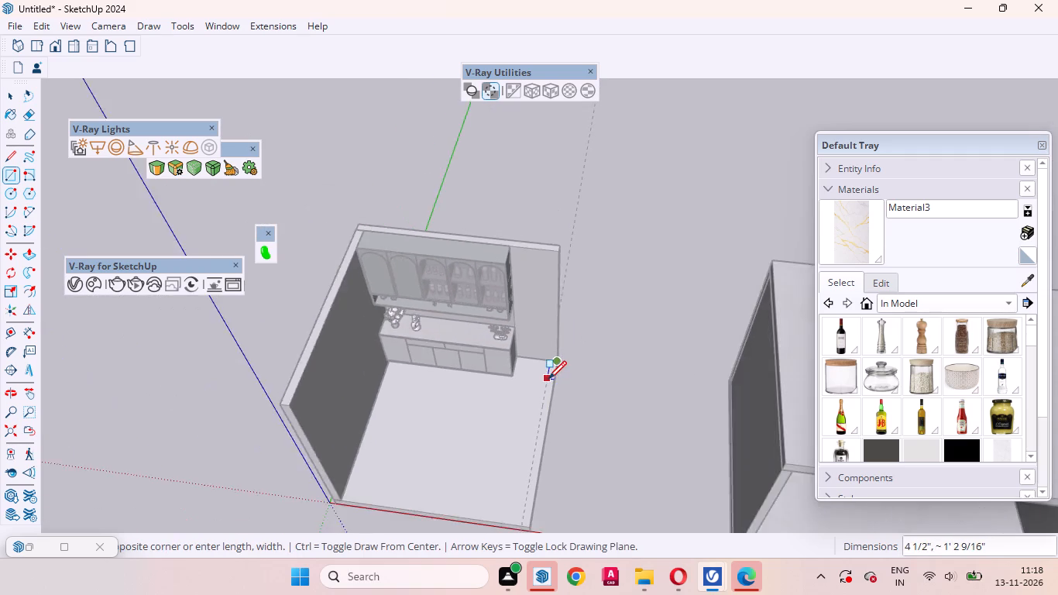
scroll(548, 379, down, 3)
scroll(524, 494, up, 14)
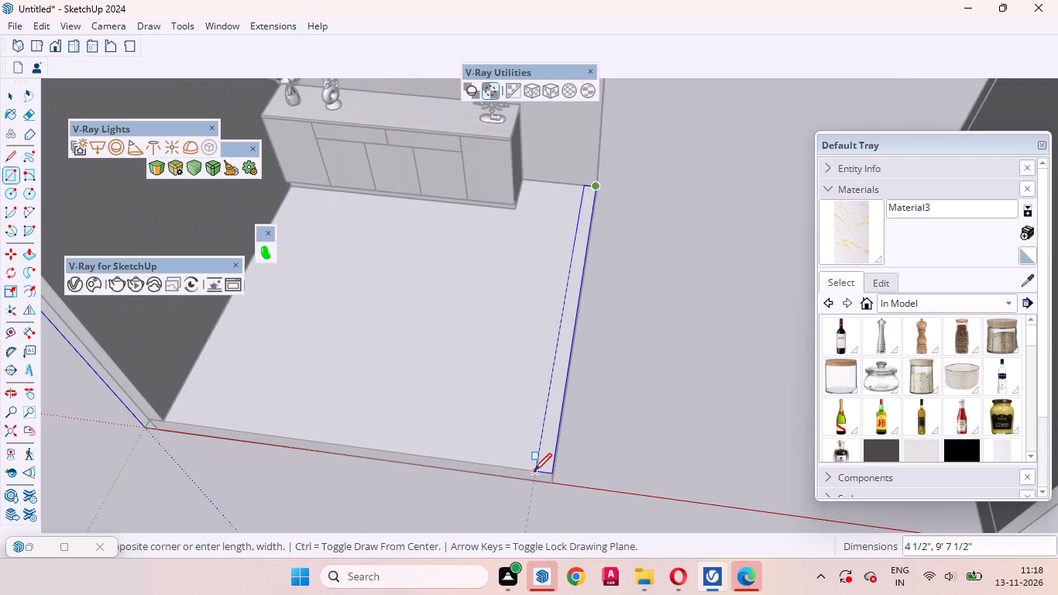
click(534, 470)
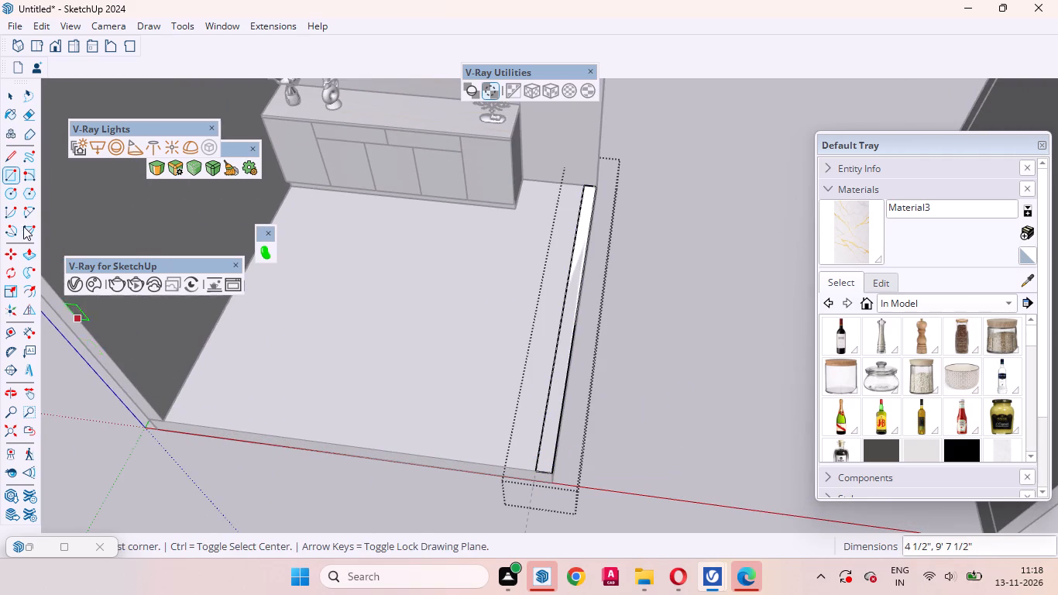
Push/Pull the floor strip up 9' to the height of the opposite side wall and leave the group.
click(26, 253)
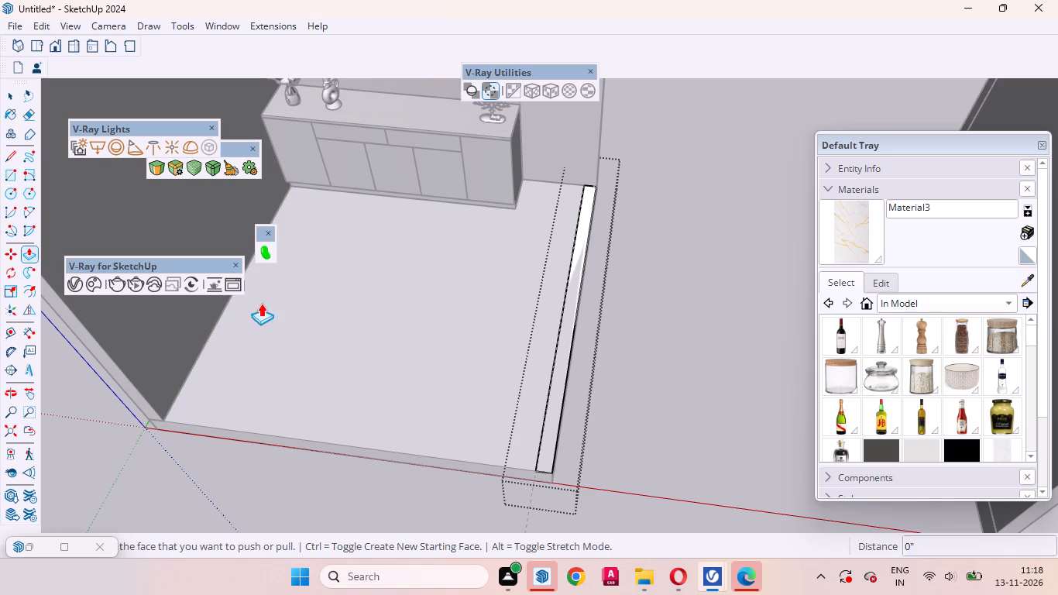
click(555, 376)
scroll(567, 346, down, 9)
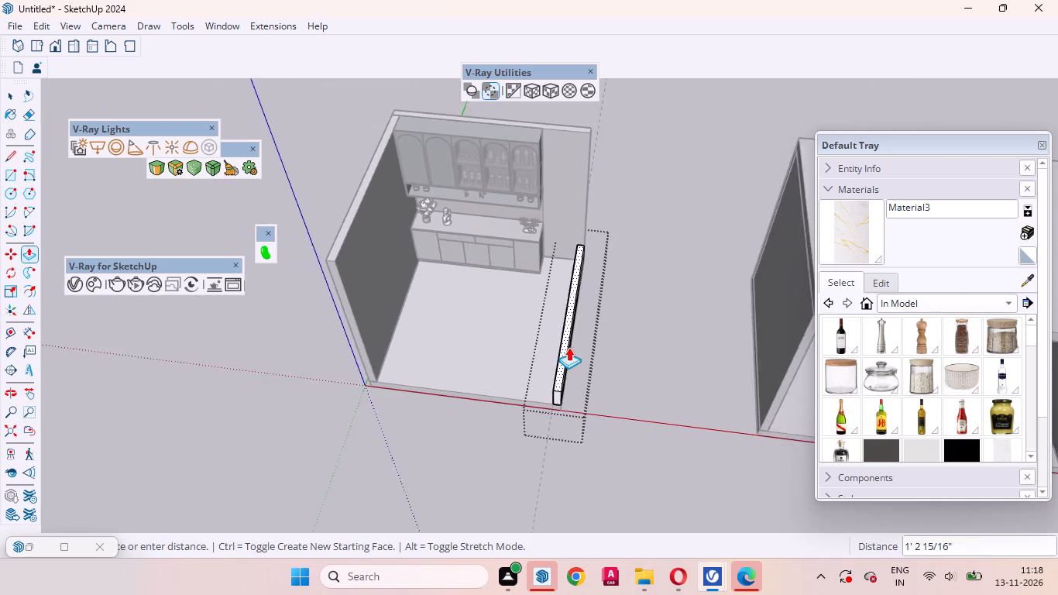
click(363, 265)
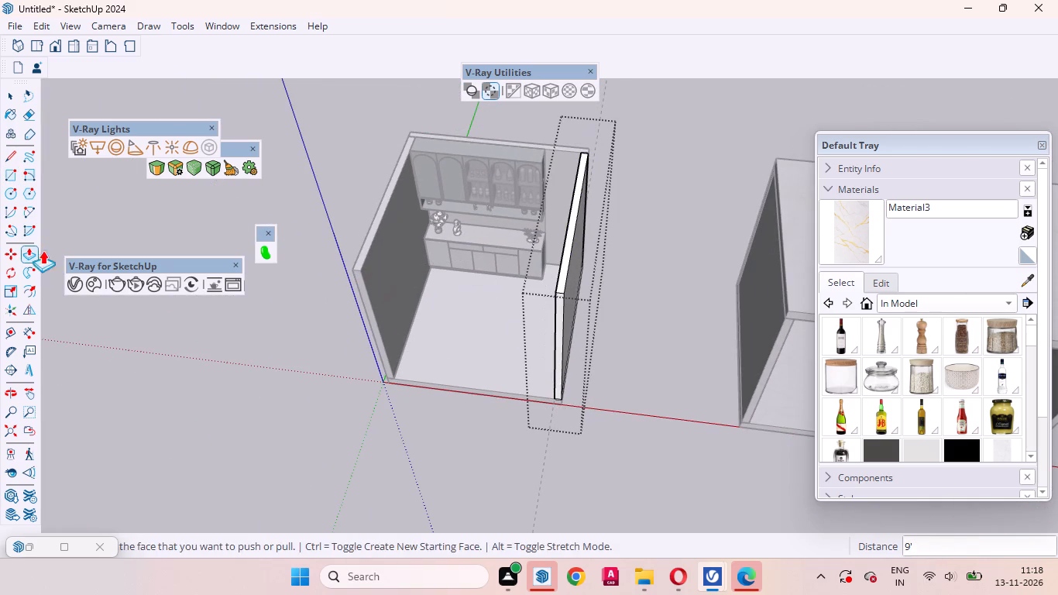
click(15, 99)
click(196, 530)
Start a new material and browse the Downloads folder for a texture image.
scroll(472, 450, up, 2)
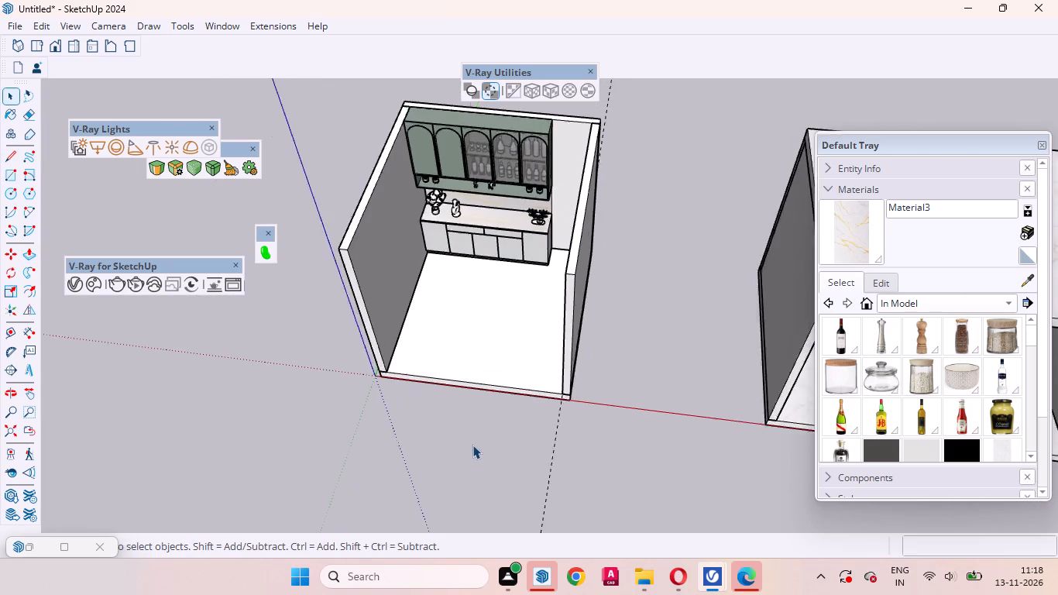
scroll(472, 445, up, 8)
middle_drag(486, 319, 500, 384)
scroll(465, 286, down, 4)
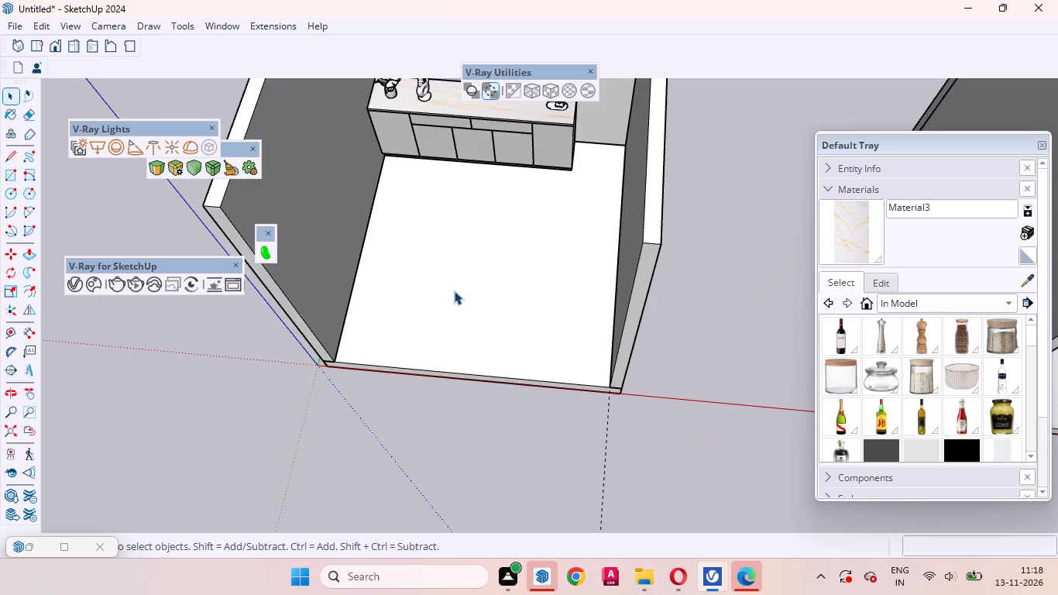
scroll(454, 291, down, 4)
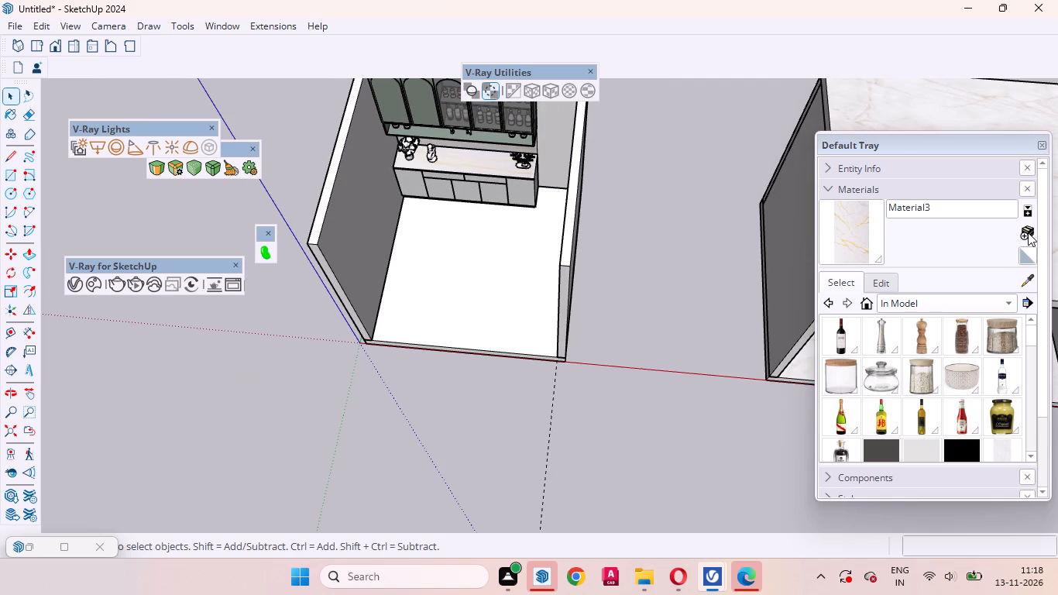
click(1028, 232)
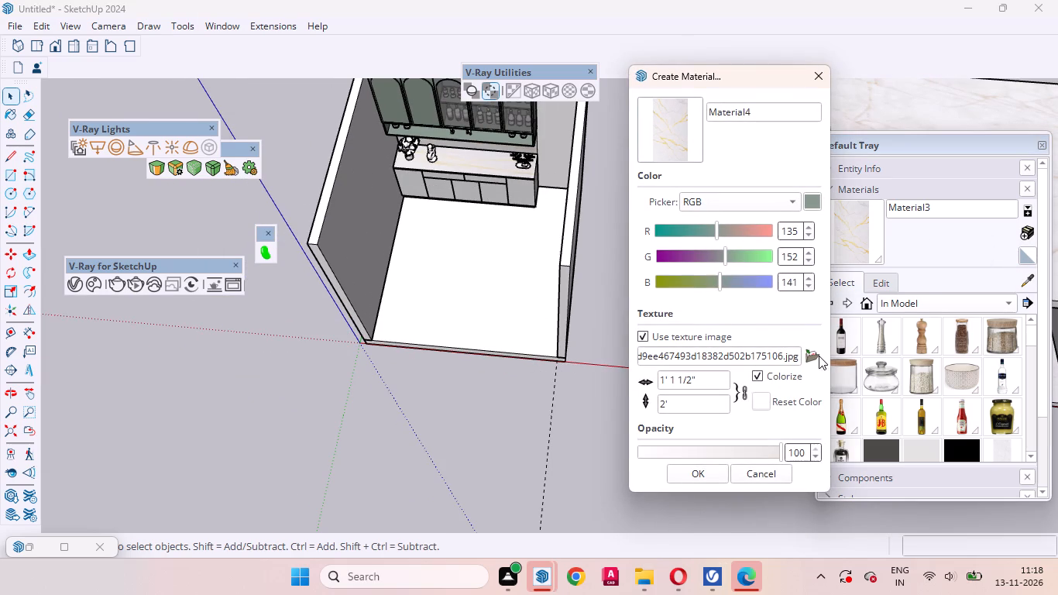
click(814, 356)
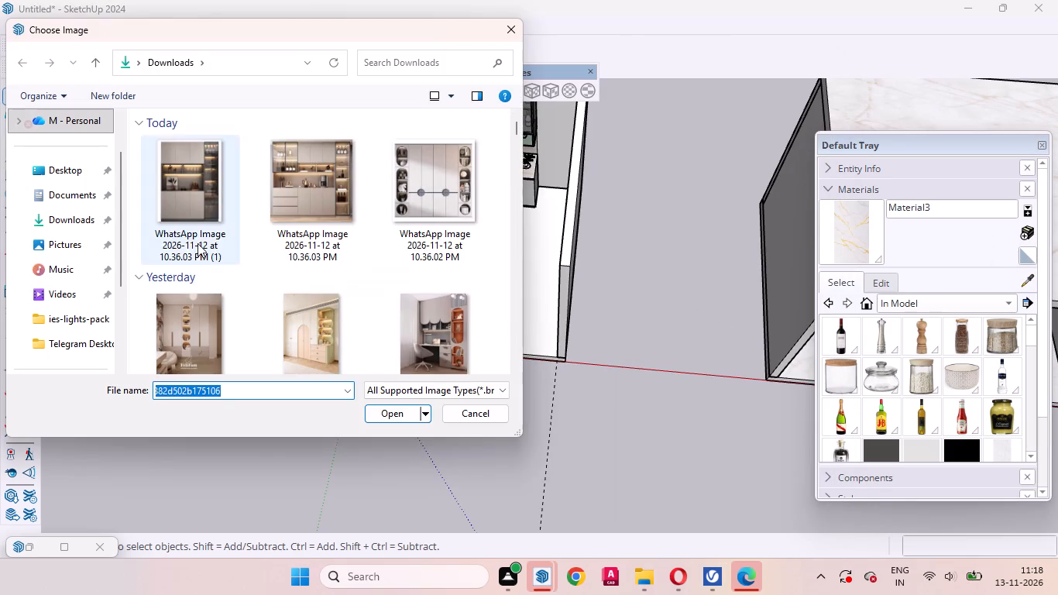
scroll(198, 243, down, 3)
click(67, 212)
scroll(342, 199, down, 13)
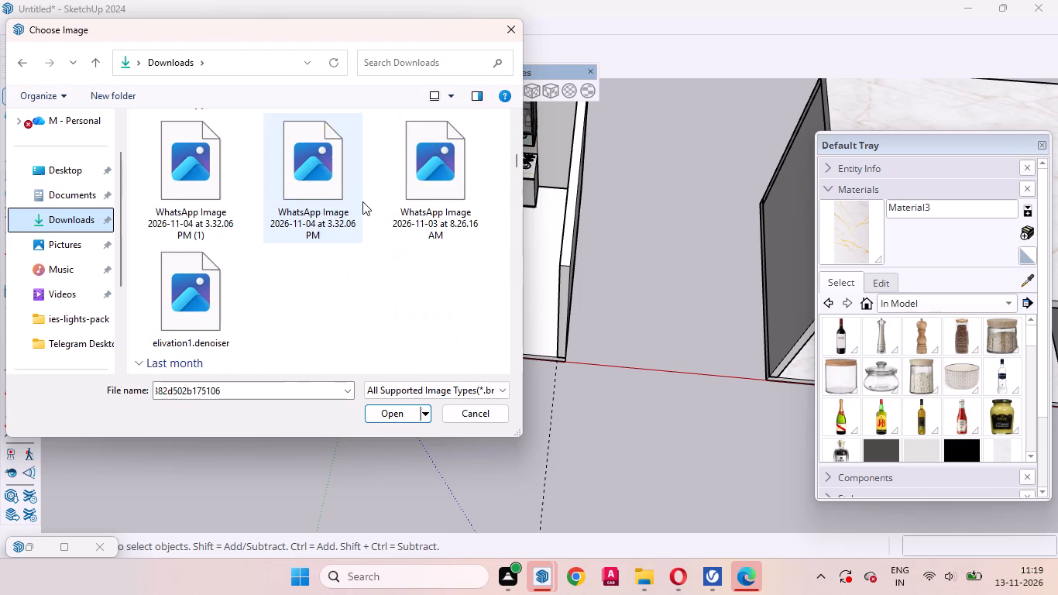
scroll(362, 202, down, 5)
scroll(362, 206, up, 2)
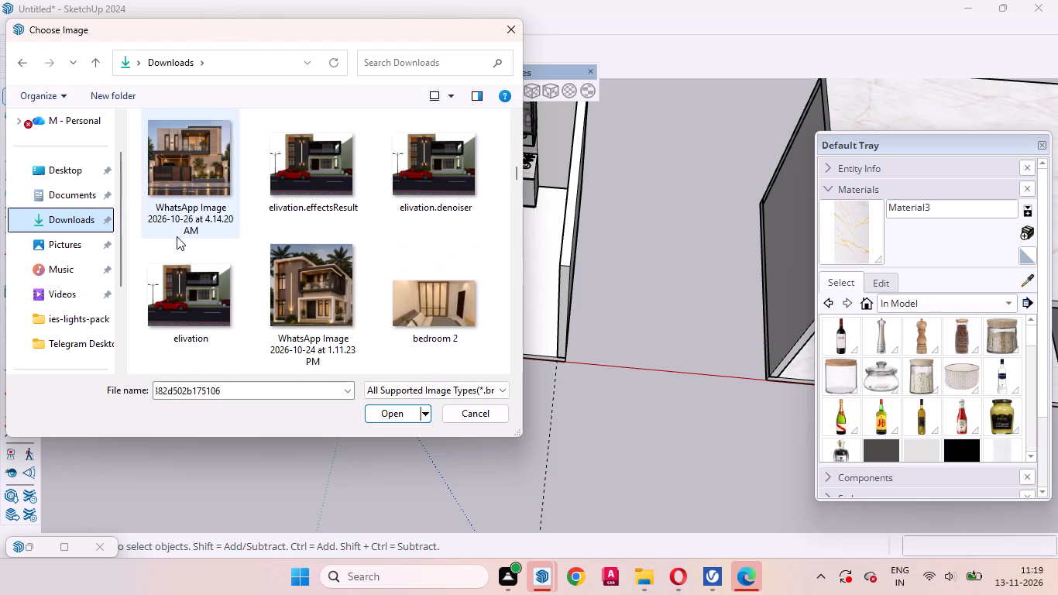
scroll(323, 263, down, 1)
scroll(416, 285, down, 2)
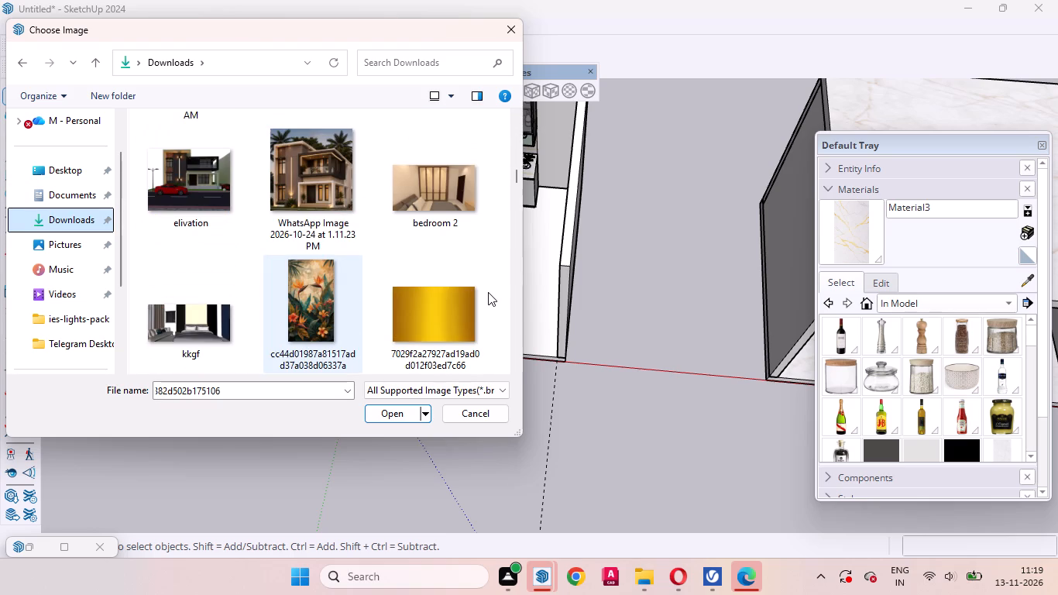
scroll(381, 267, down, 1)
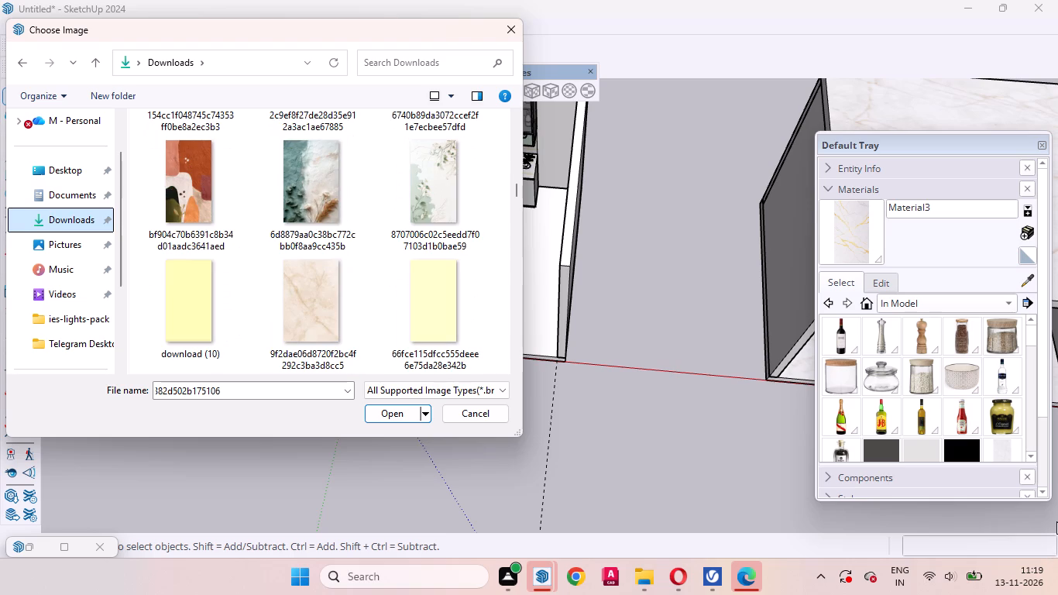
scroll(340, 245, down, 2)
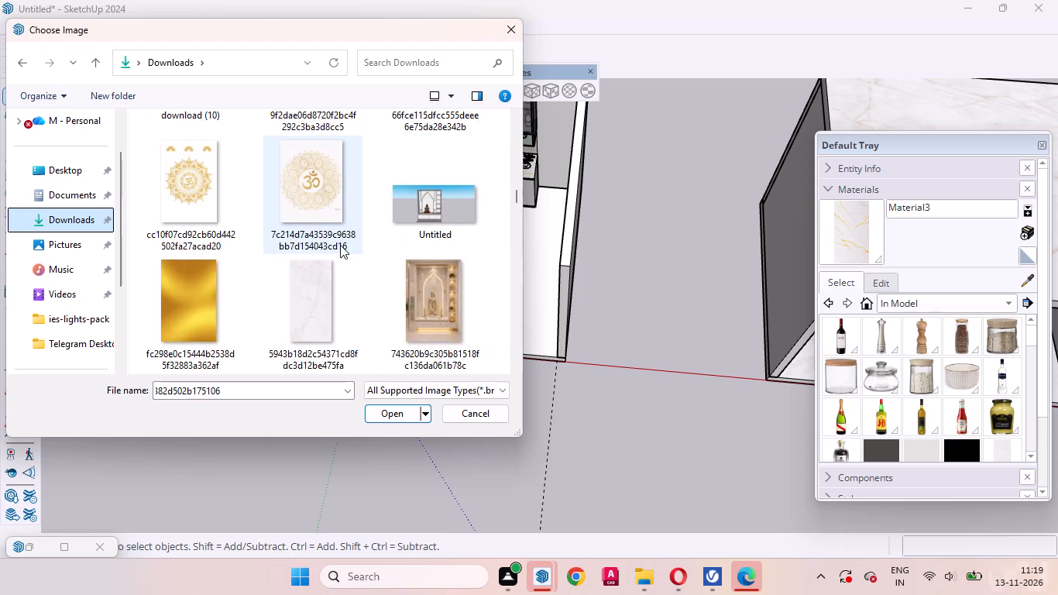
scroll(340, 245, down, 1)
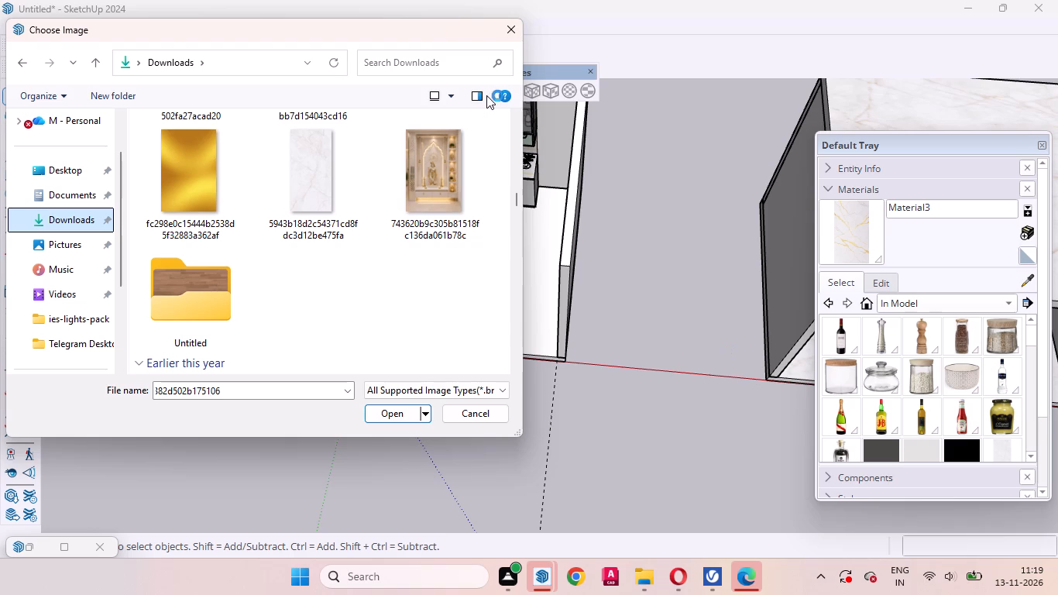
key(space)
click(388, 413)
click(396, 404)
click(513, 29)
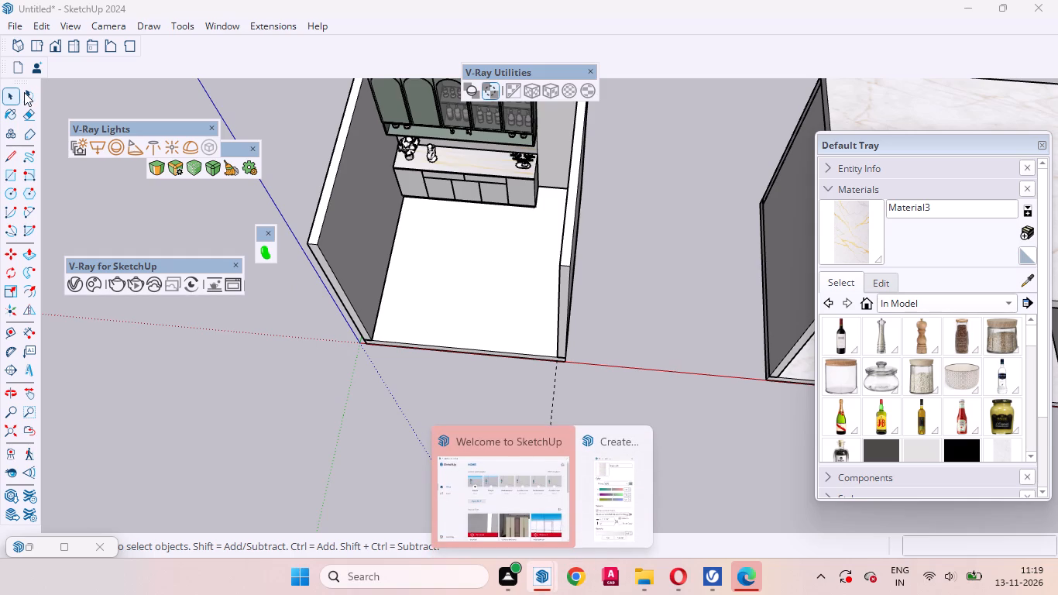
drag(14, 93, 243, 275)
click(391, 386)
Return to the pending new material and create it with the white, gold-veined marble texture image.
click(1029, 236)
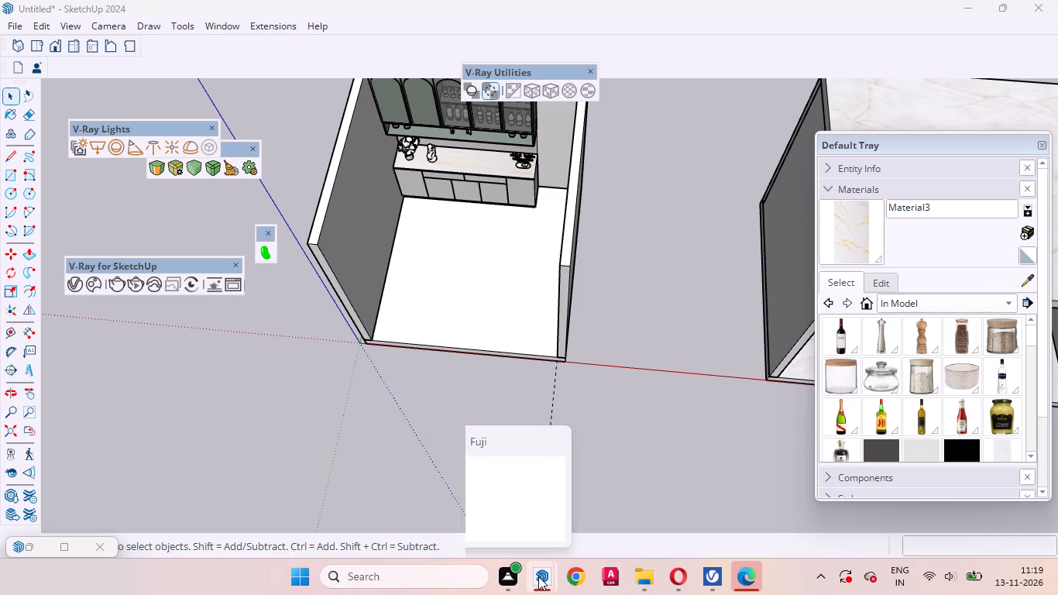
click(606, 494)
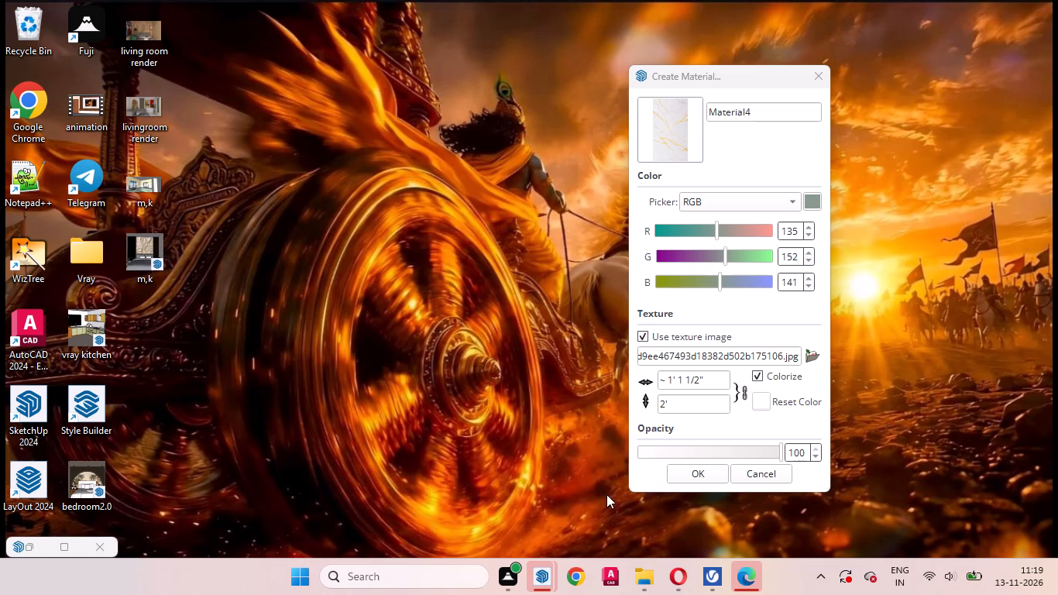
click(696, 474)
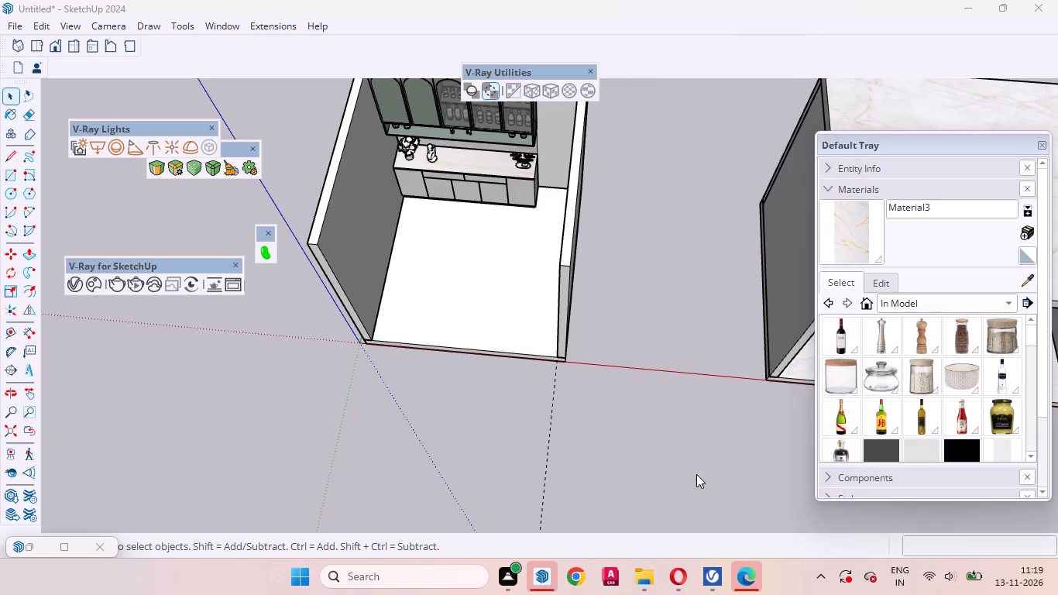
key(space)
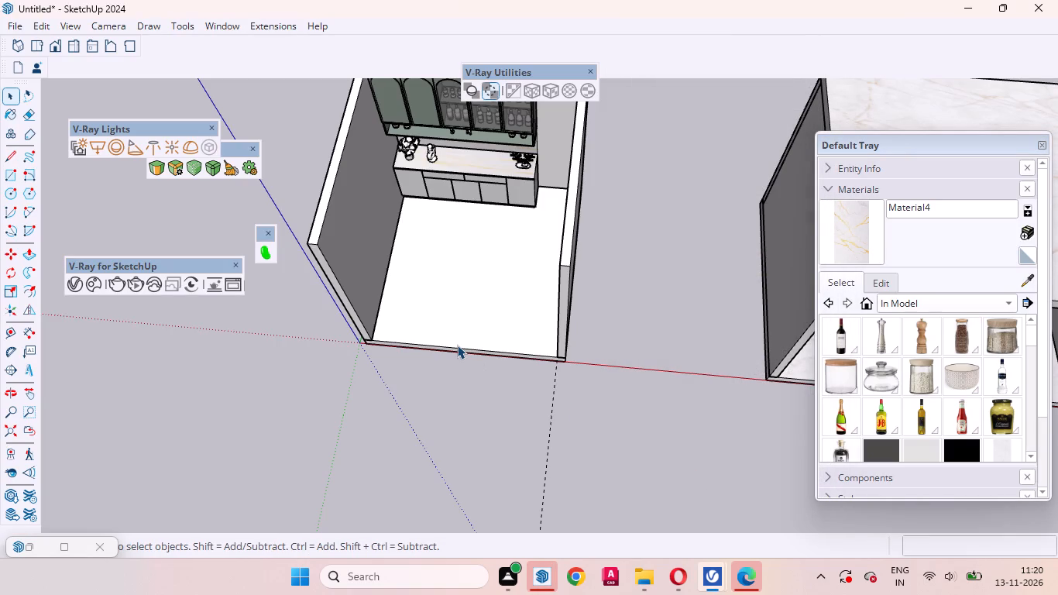
Open the Lightbeans textures library and search its materials for "marbel".
click(266, 248)
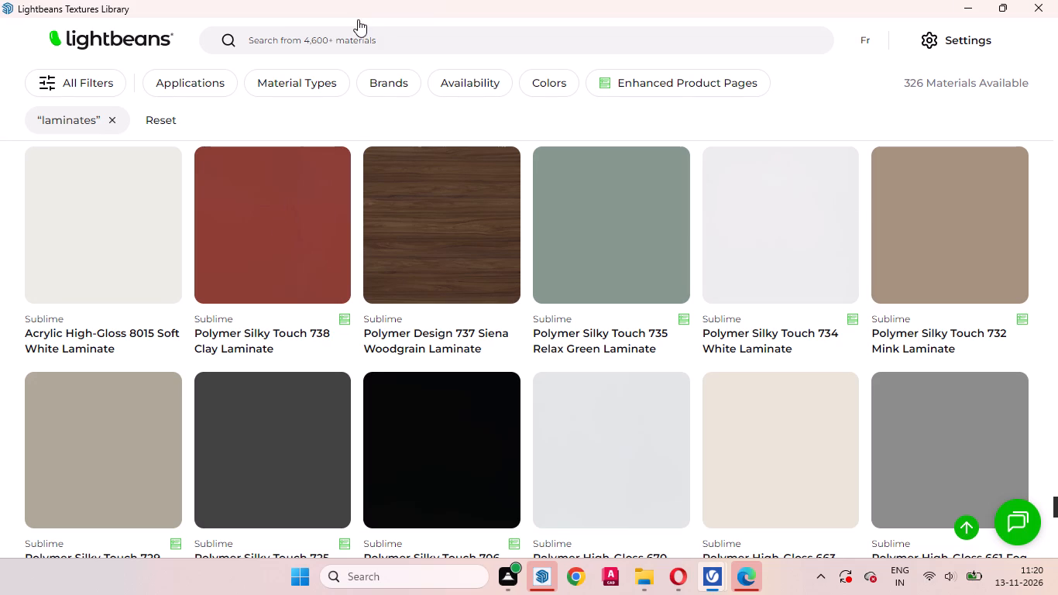
click(349, 37)
click(299, 36)
drag(293, 33, 294, 14)
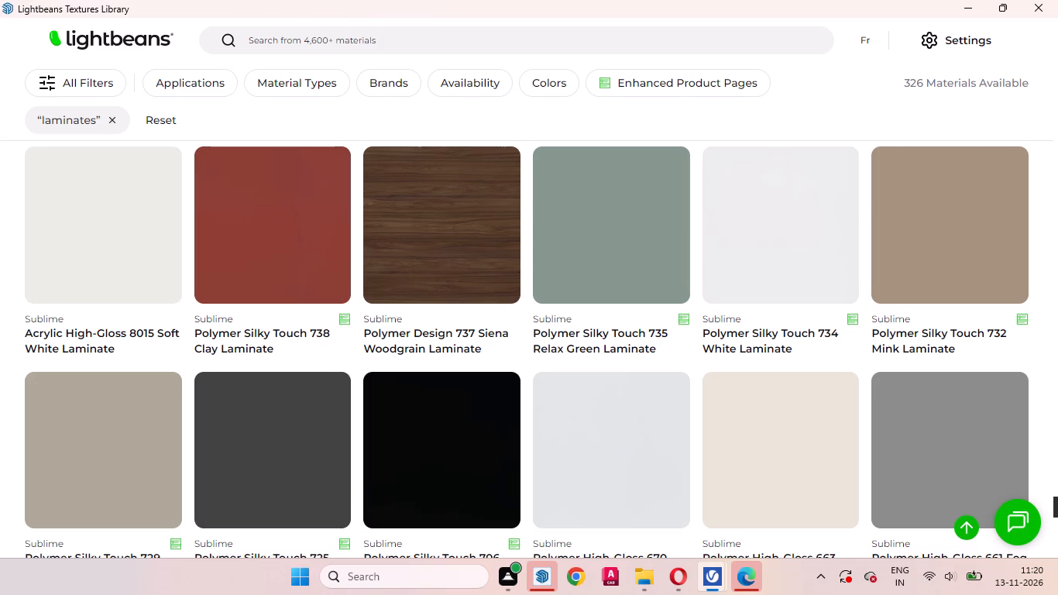
click(283, 40)
click(305, 41)
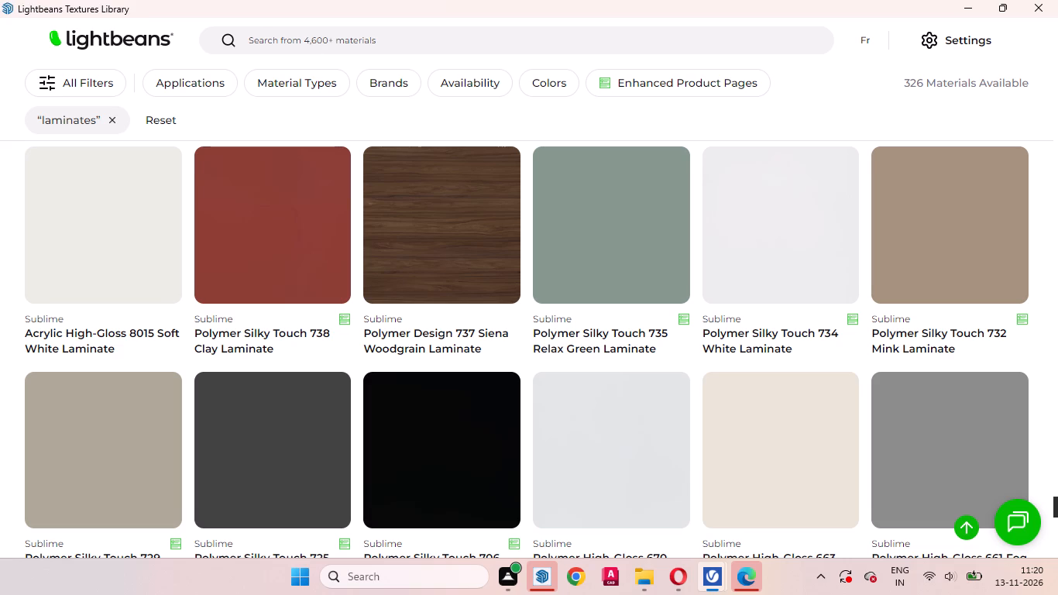
click(242, 40)
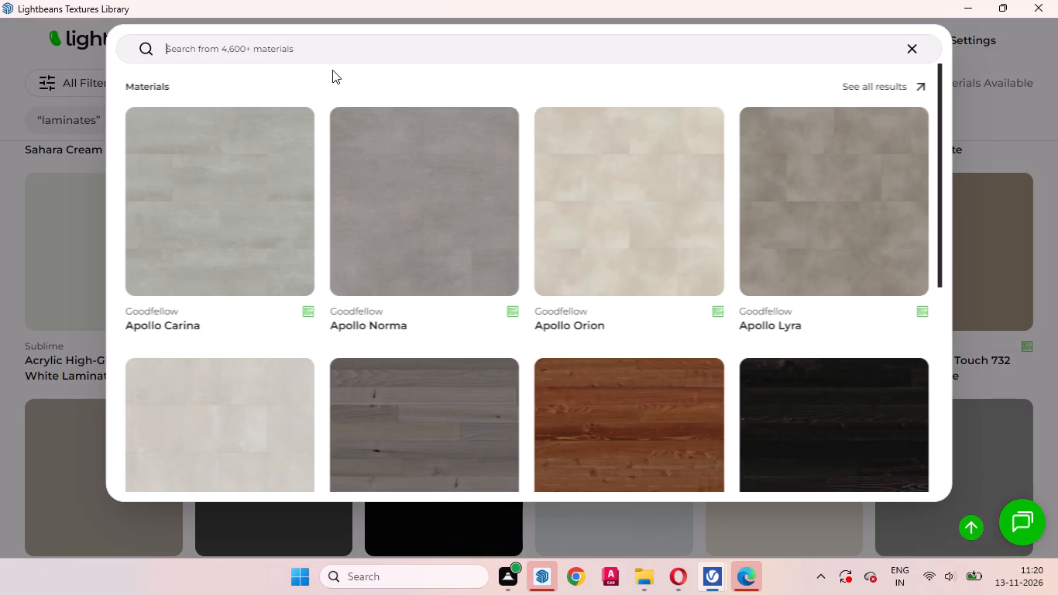
text(marbes)
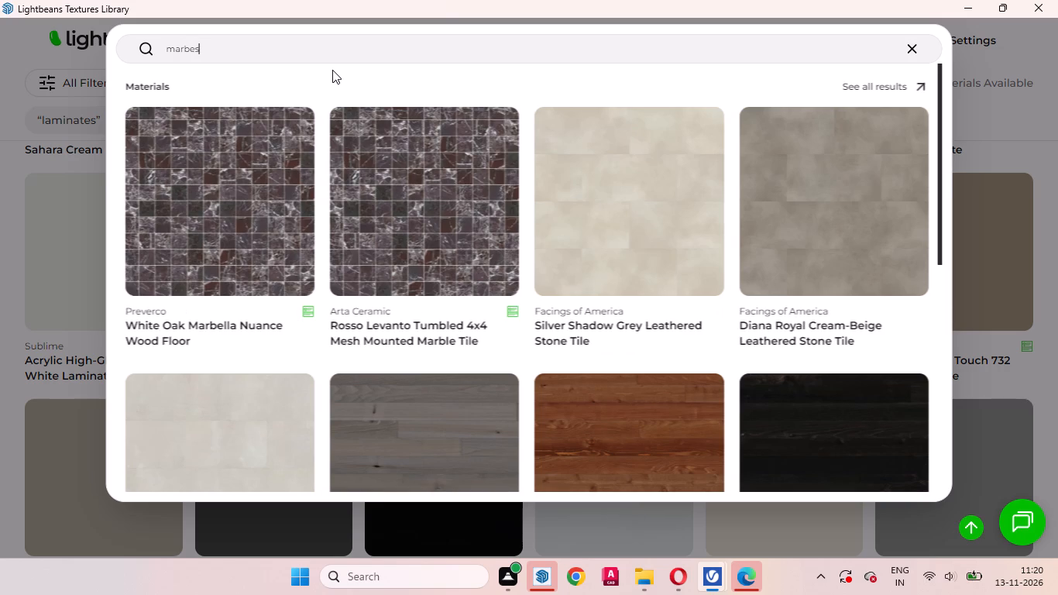
key(BackSpace)
key(l)
key(Return)
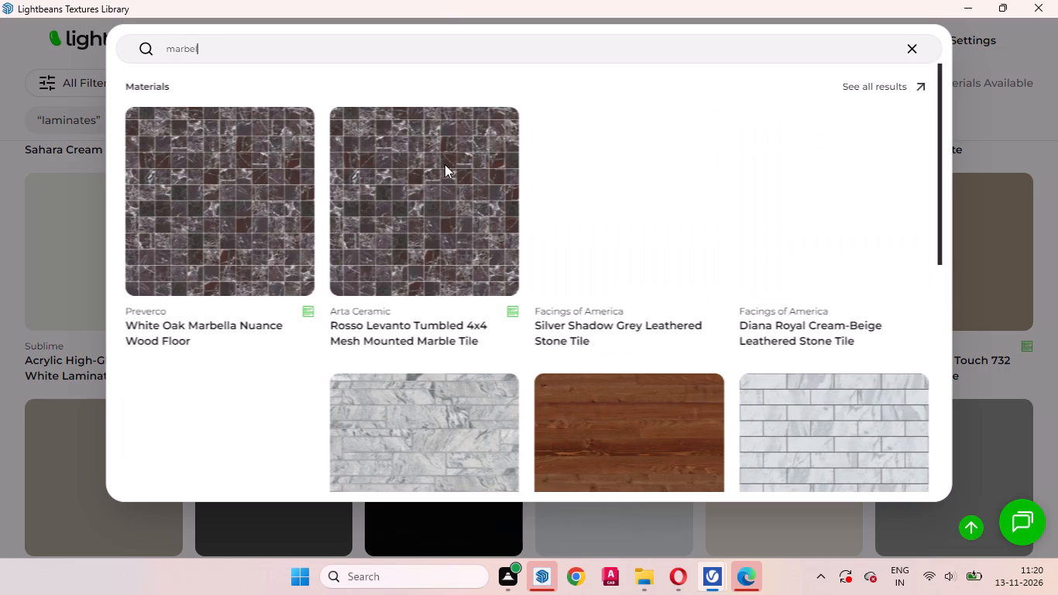
Browse the library's marble search results, examining the stone tiles, slabs, pavers and porcelain for a suitable texture.
scroll(436, 248, down, 2)
scroll(471, 191, down, 1)
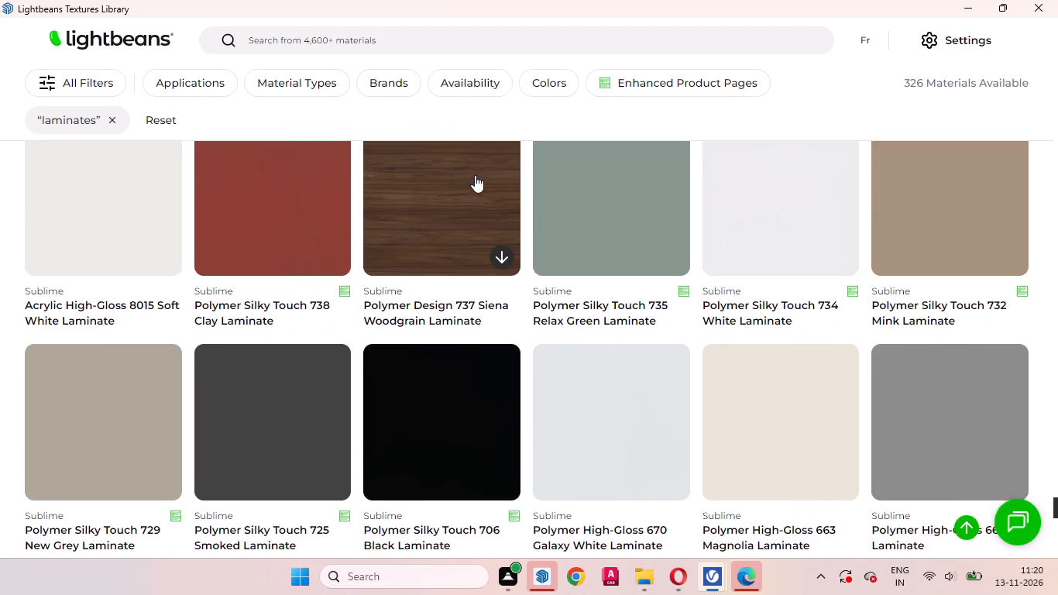
scroll(477, 185, down, 1)
scroll(483, 201, up, 11)
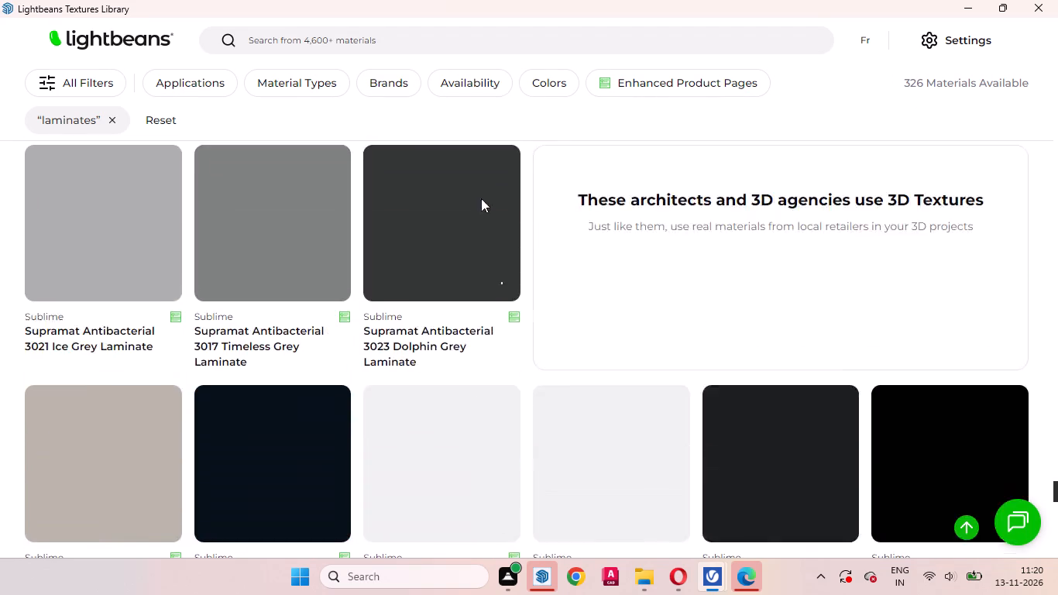
scroll(481, 198, up, 8)
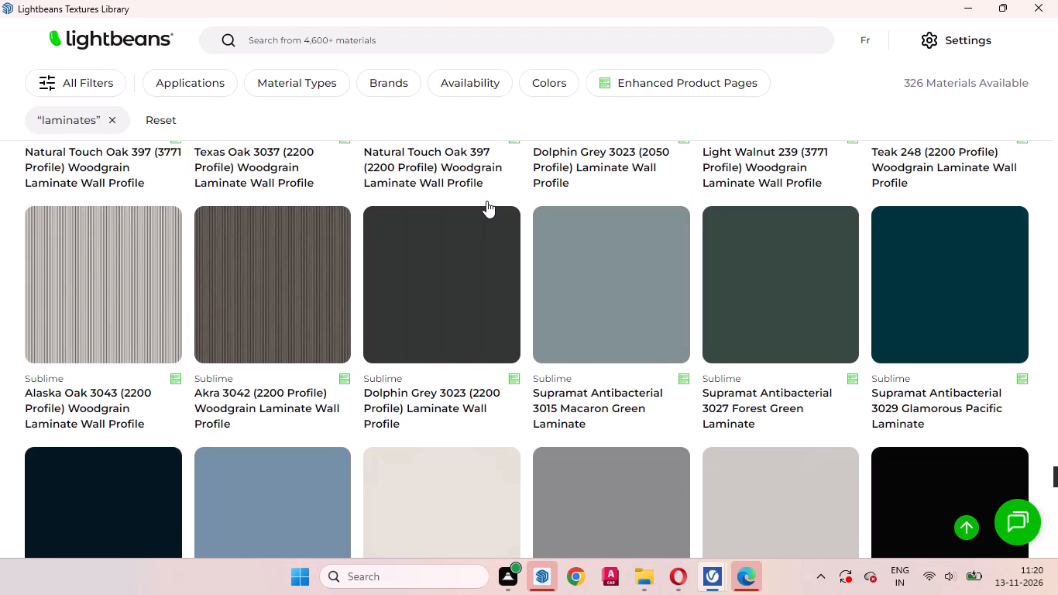
scroll(486, 201, up, 2)
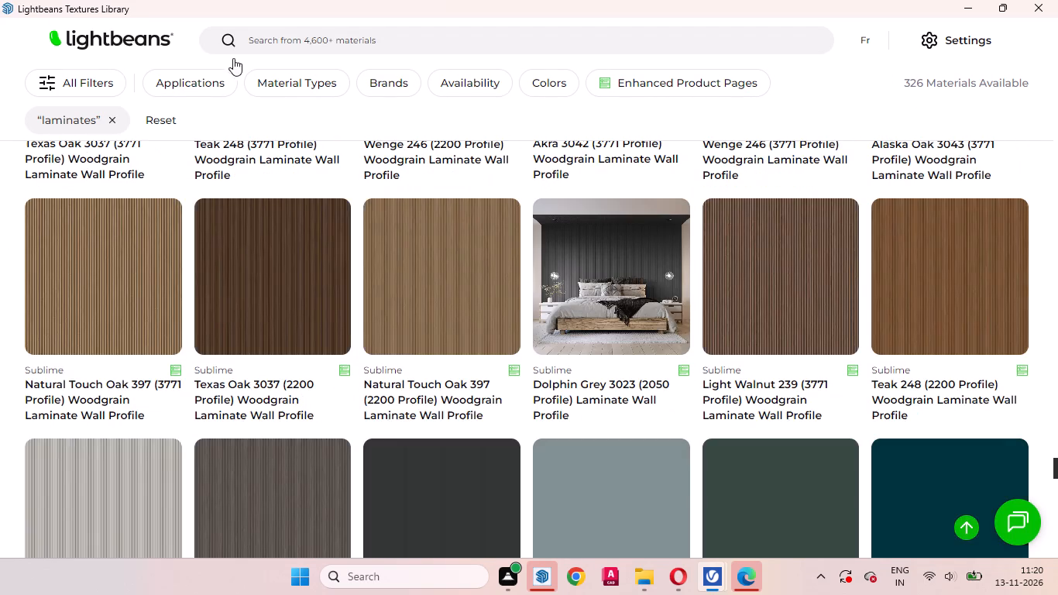
scroll(424, 255, down, 2)
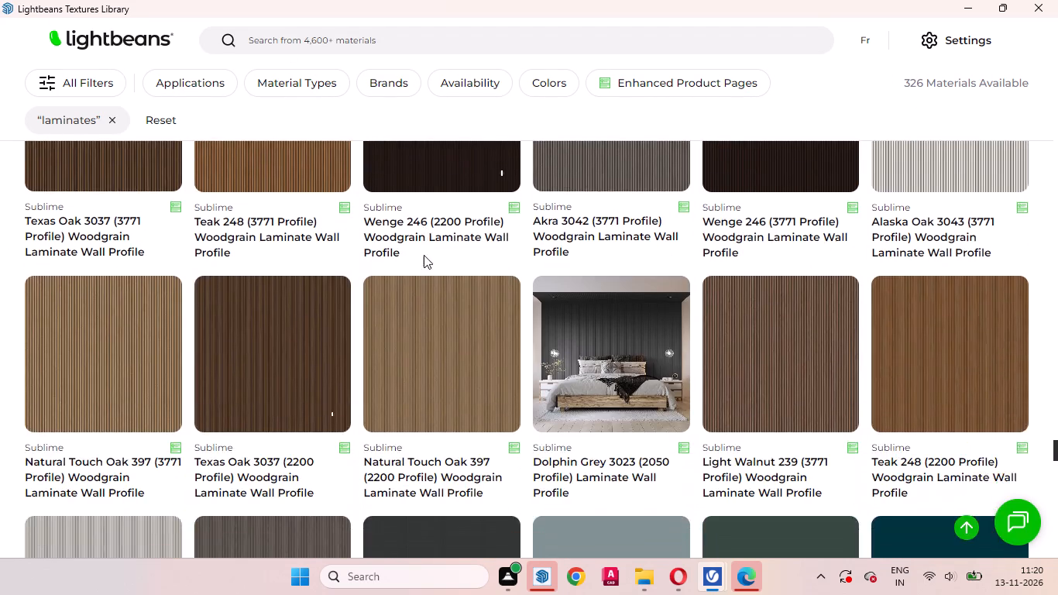
scroll(424, 255, down, 5)
scroll(424, 255, up, 6)
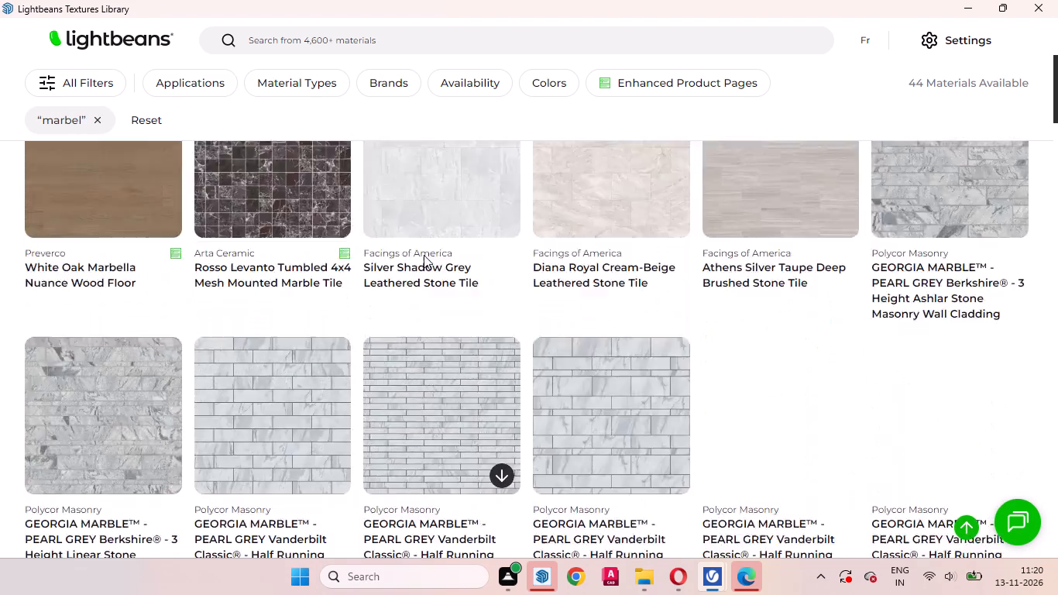
scroll(424, 255, up, 3)
scroll(424, 255, down, 2)
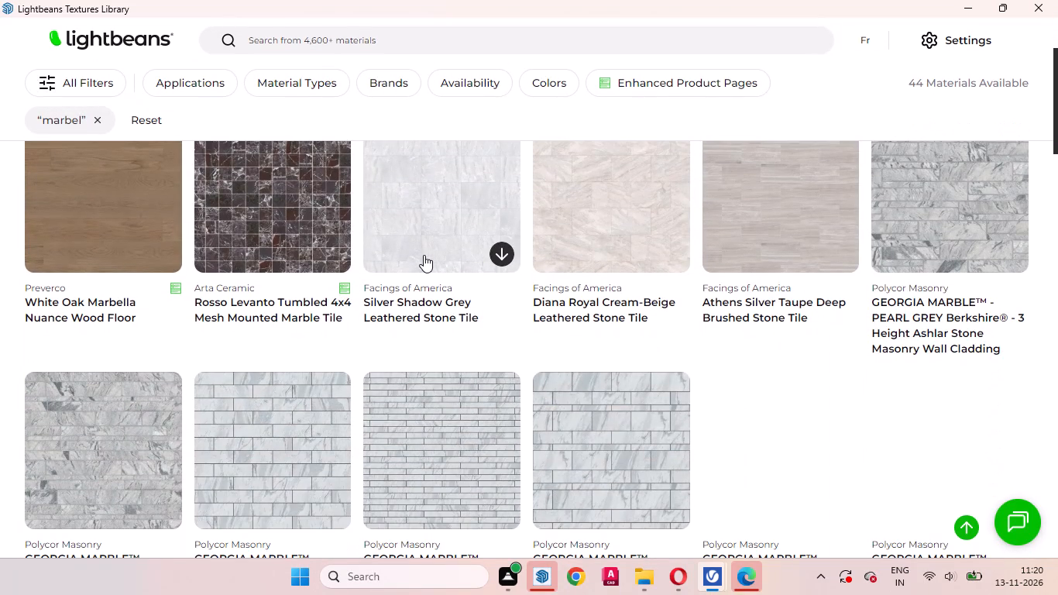
scroll(424, 255, down, 5)
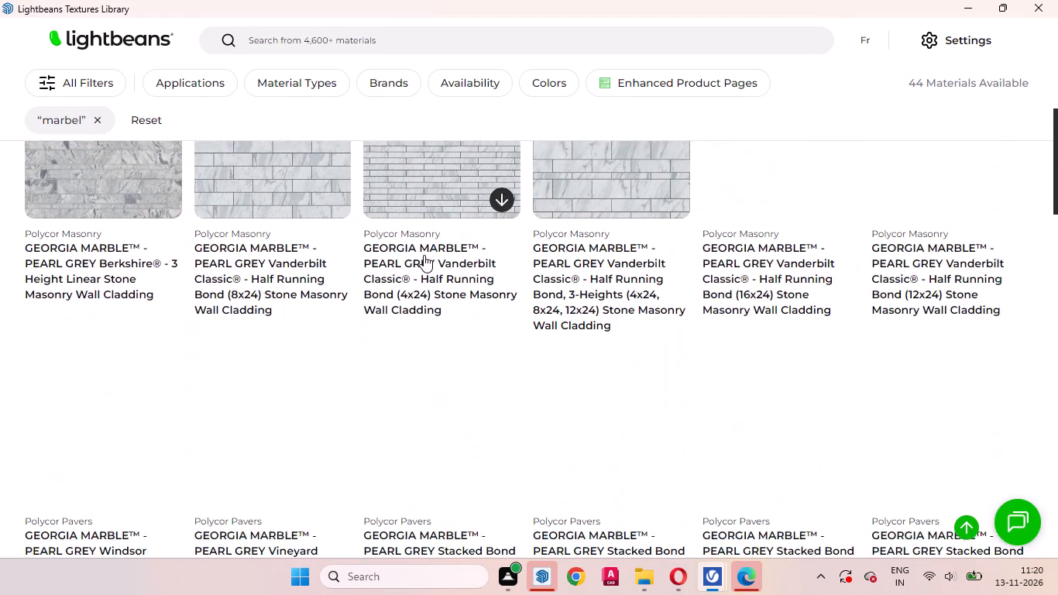
scroll(424, 255, down, 3)
scroll(424, 255, up, 5)
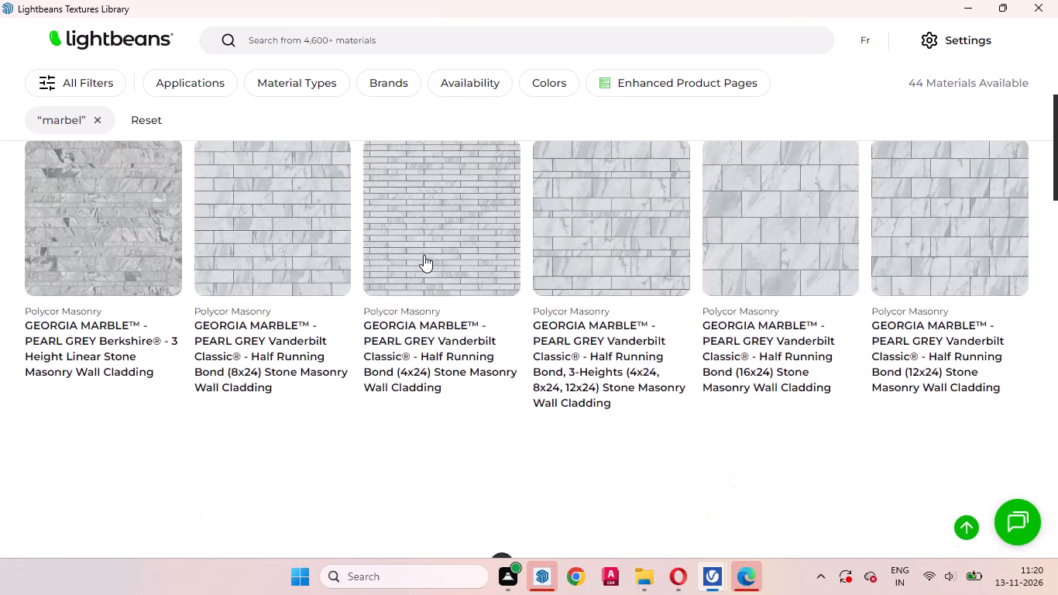
scroll(424, 255, up, 2)
scroll(424, 255, down, 4)
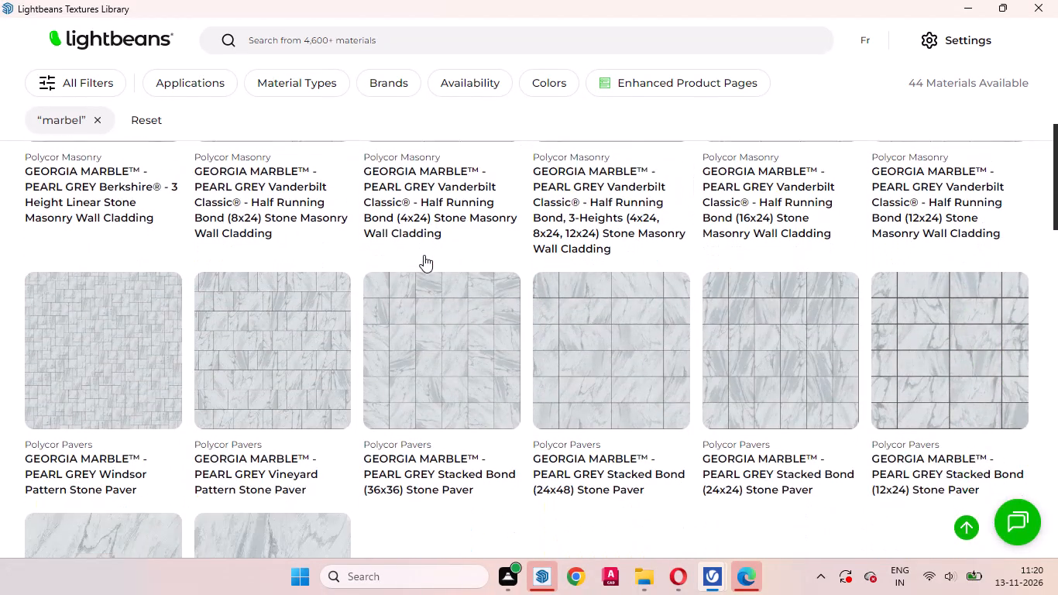
scroll(424, 255, down, 3)
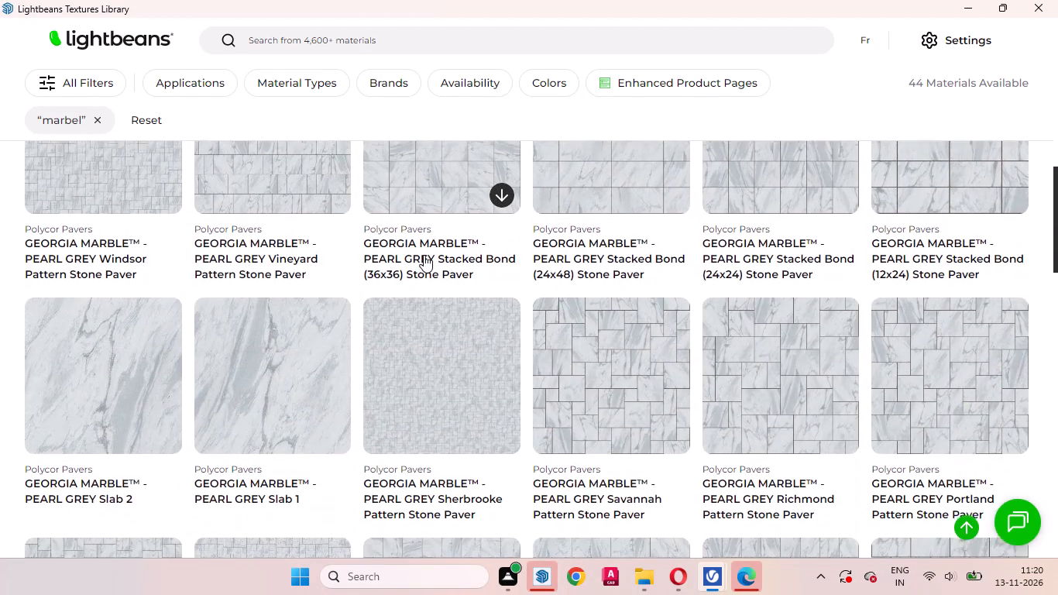
scroll(601, 239, up, 1)
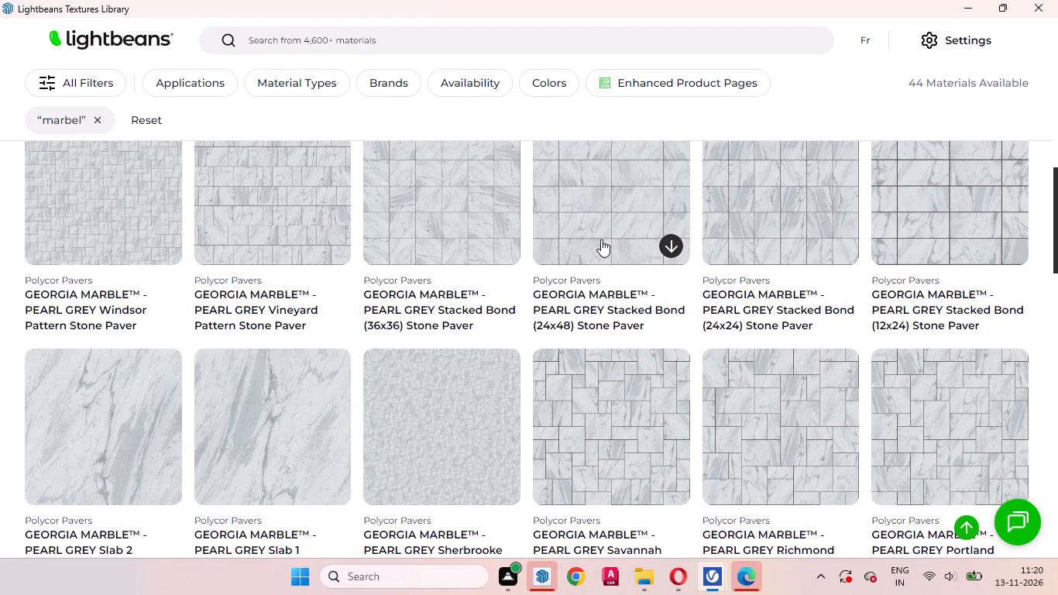
scroll(598, 242, up, 1)
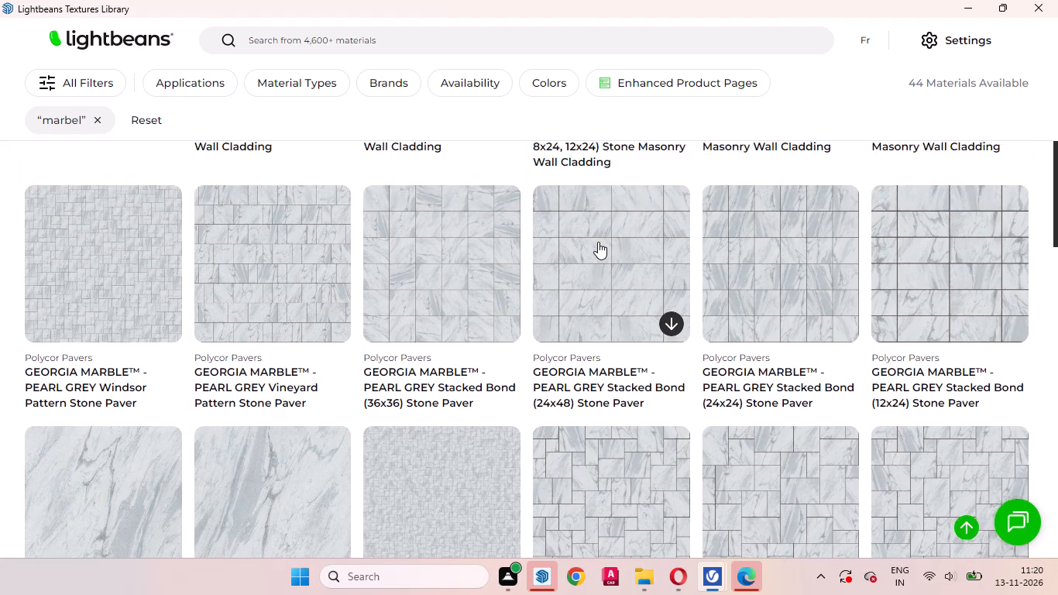
scroll(598, 242, down, 8)
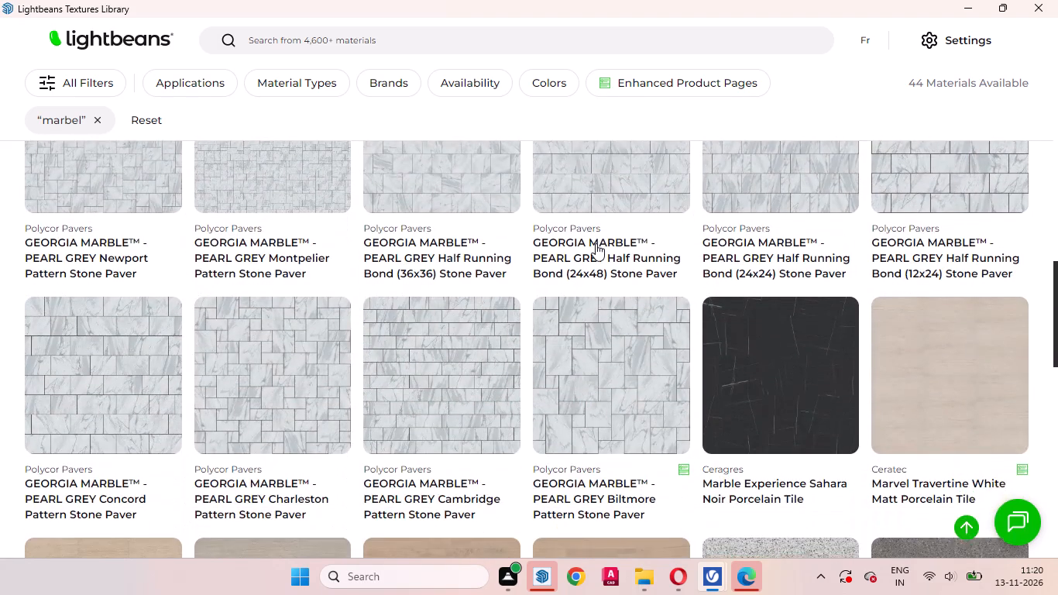
scroll(596, 243, down, 2)
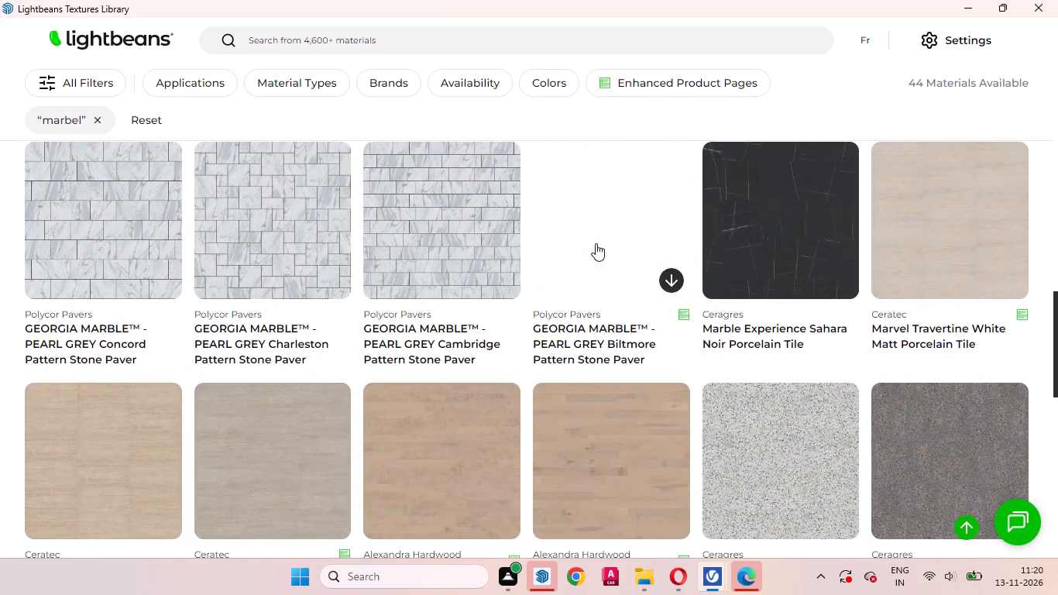
scroll(596, 243, down, 1)
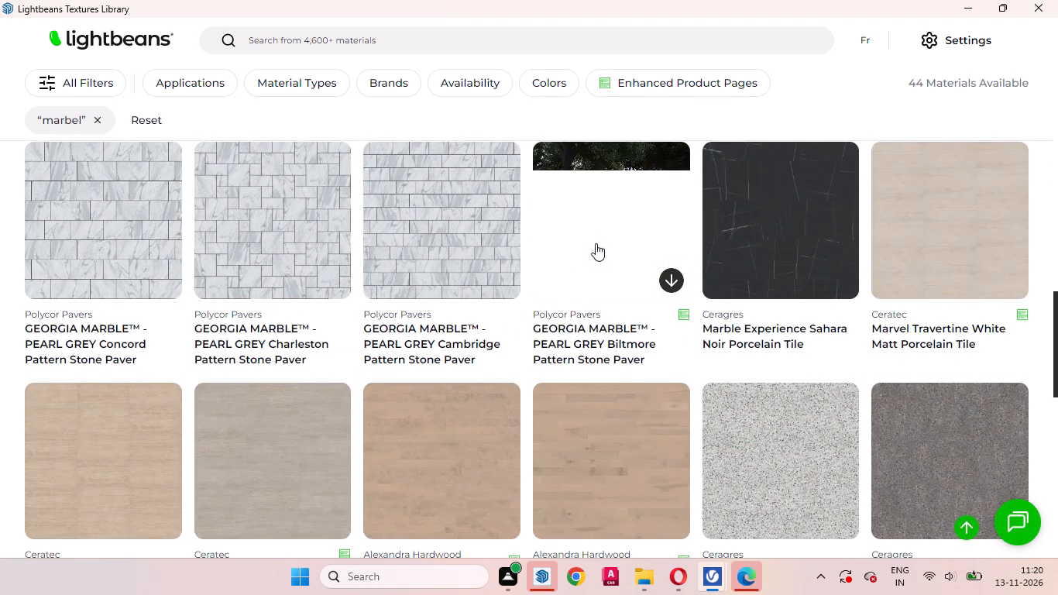
scroll(596, 243, down, 1)
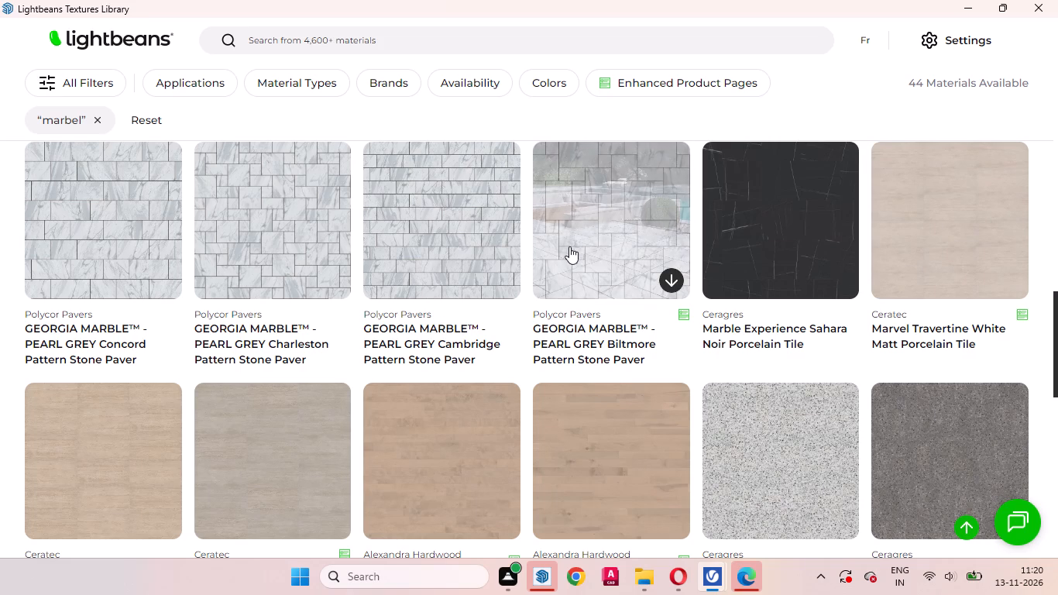
scroll(569, 247, down, 1)
scroll(424, 263, down, 2)
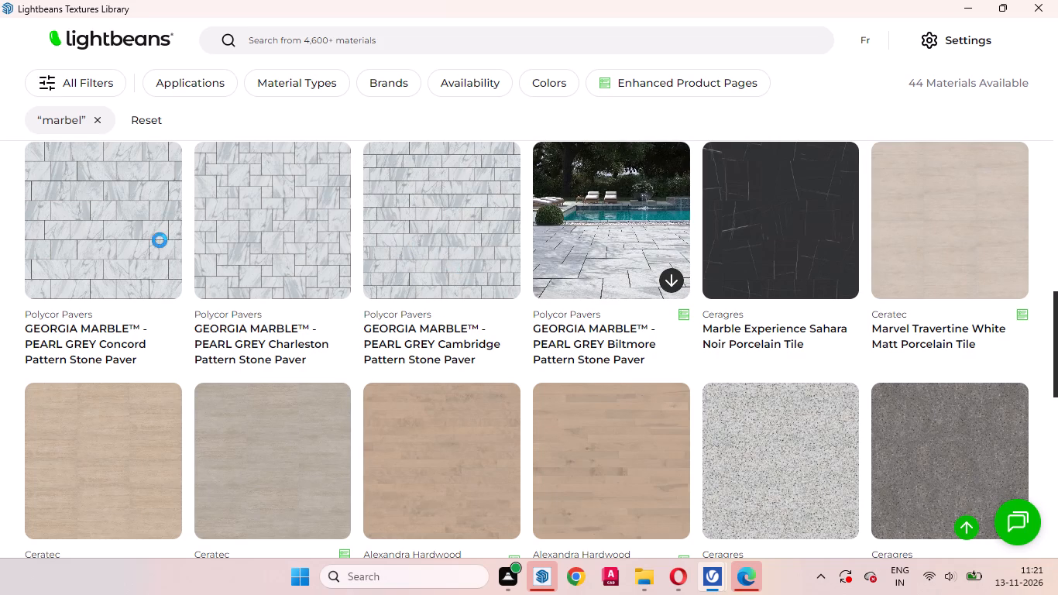
scroll(516, 258, down, 2)
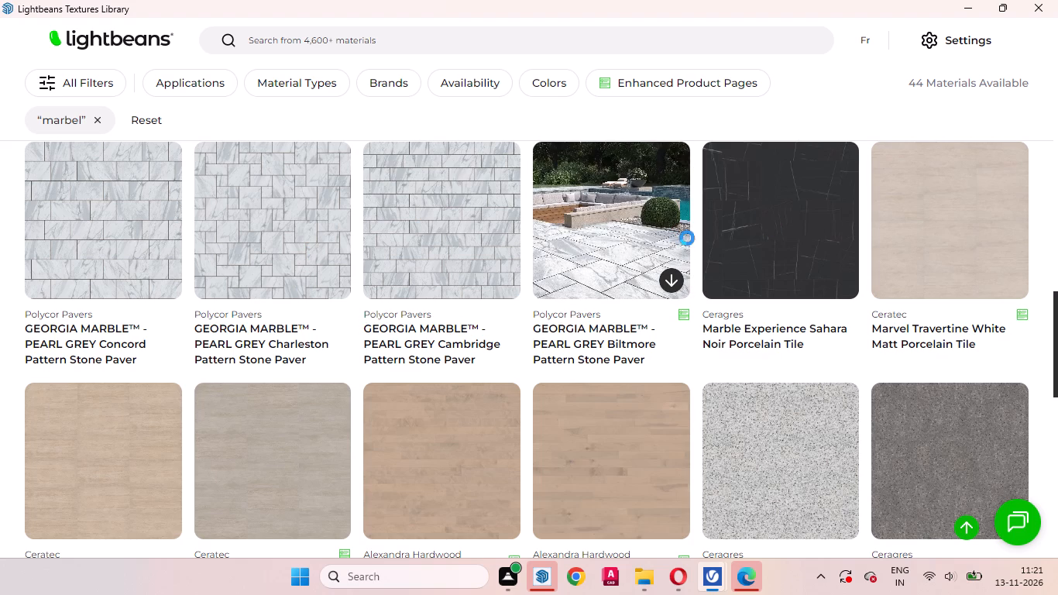
scroll(625, 238, down, 1)
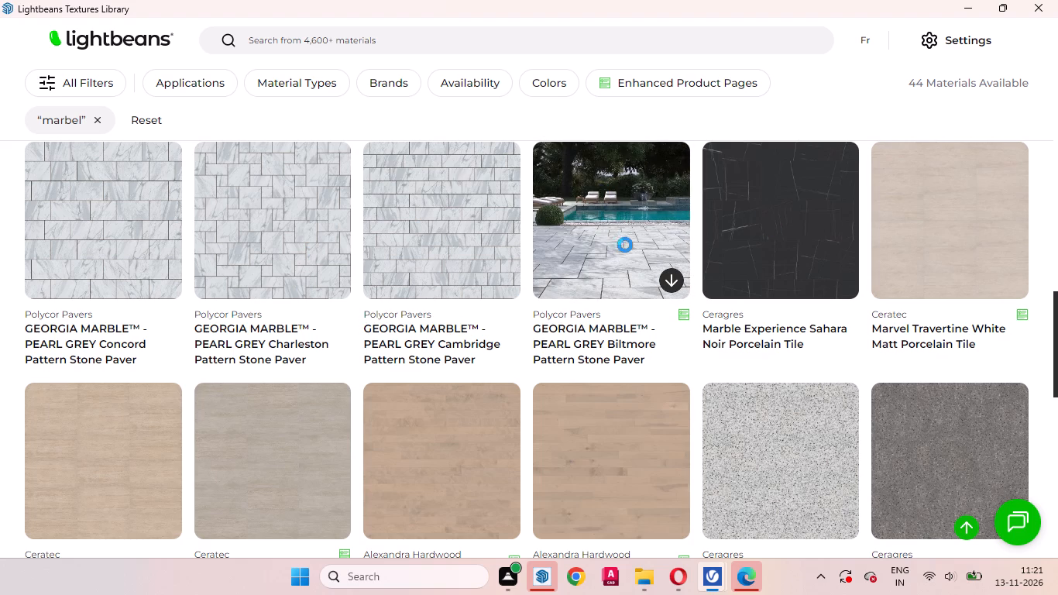
scroll(625, 245, down, 2)
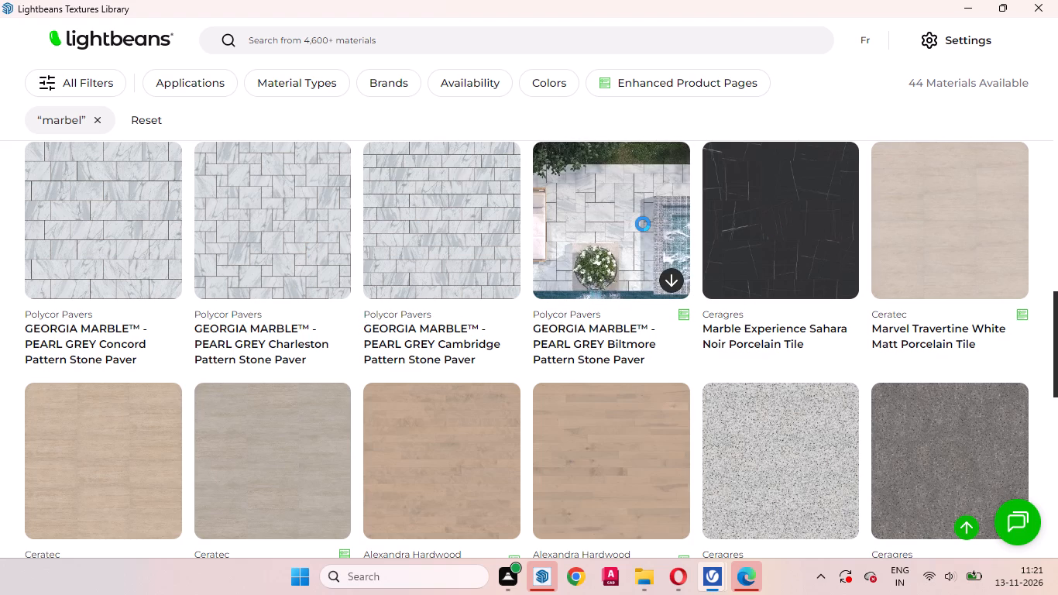
scroll(643, 212, down, 2)
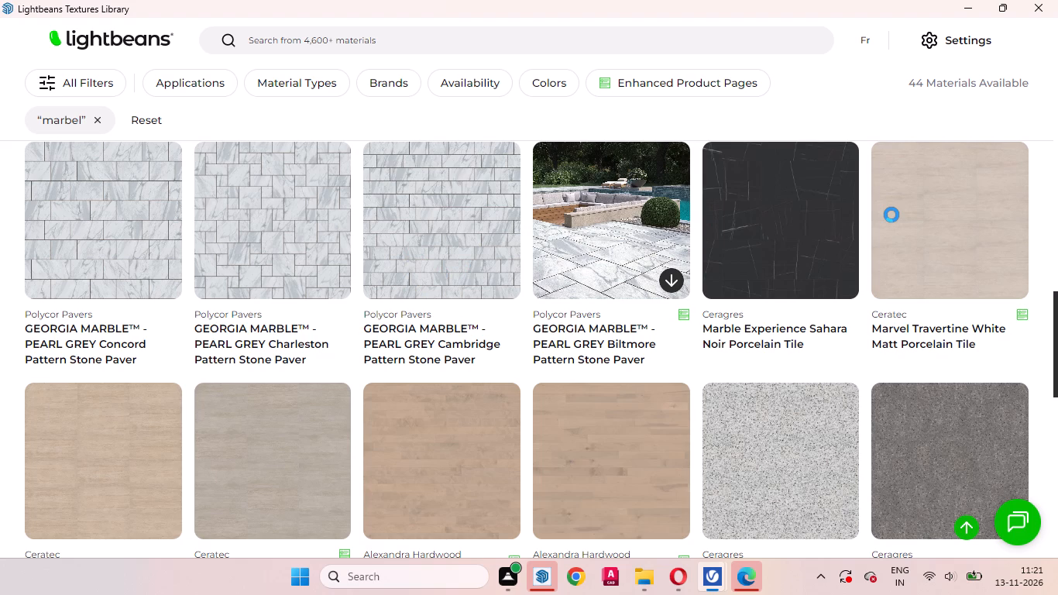
Look through the marble search results again, comparing the Georgia Marble Pearl Grey slabs and pavers with the porcelain tiles.
scroll(749, 200, down, 11)
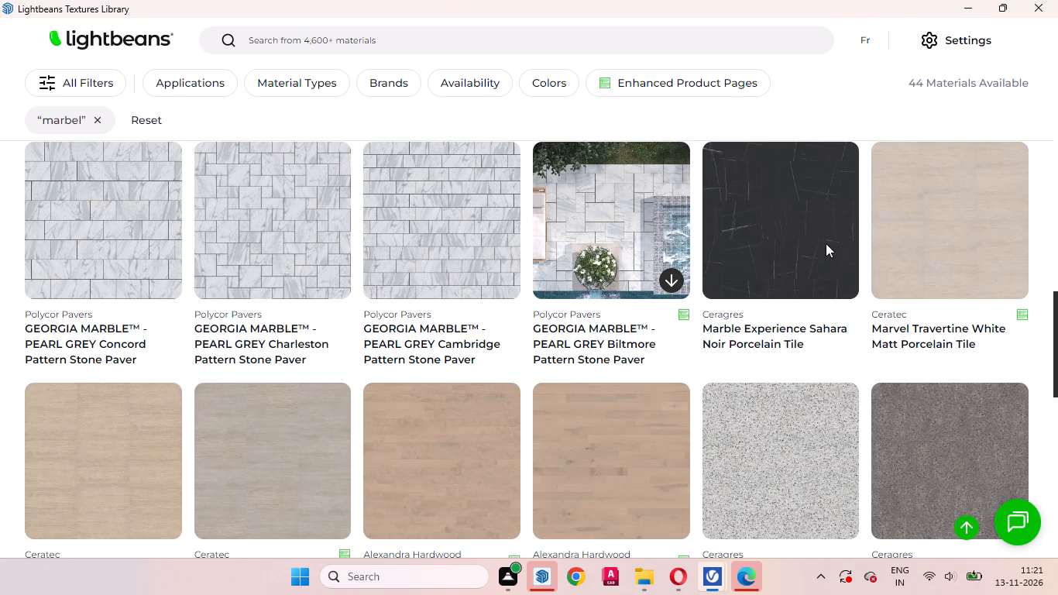
scroll(802, 287, down, 2)
scroll(737, 340, down, 3)
drag(1057, 319, 1039, 223)
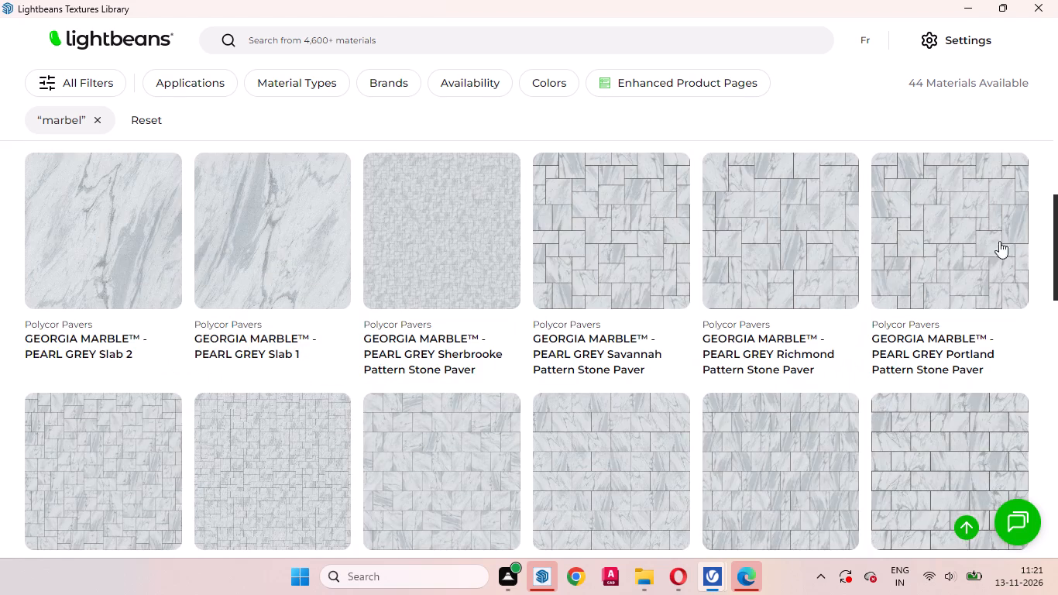
scroll(648, 275, down, 2)
scroll(565, 277, down, 2)
scroll(632, 326, down, 3)
scroll(658, 269, down, 3)
scroll(566, 272, down, 3)
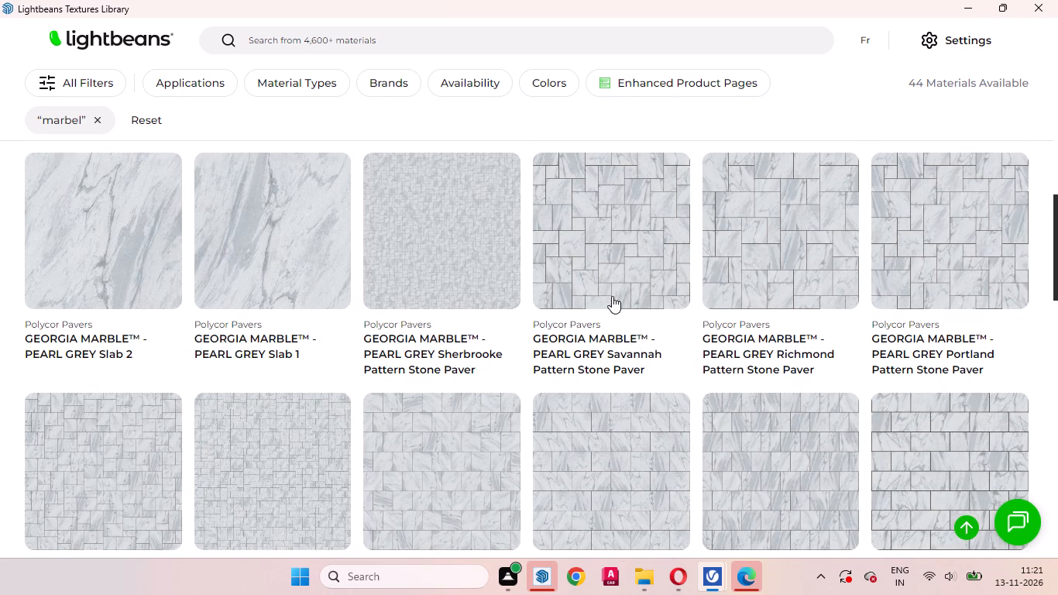
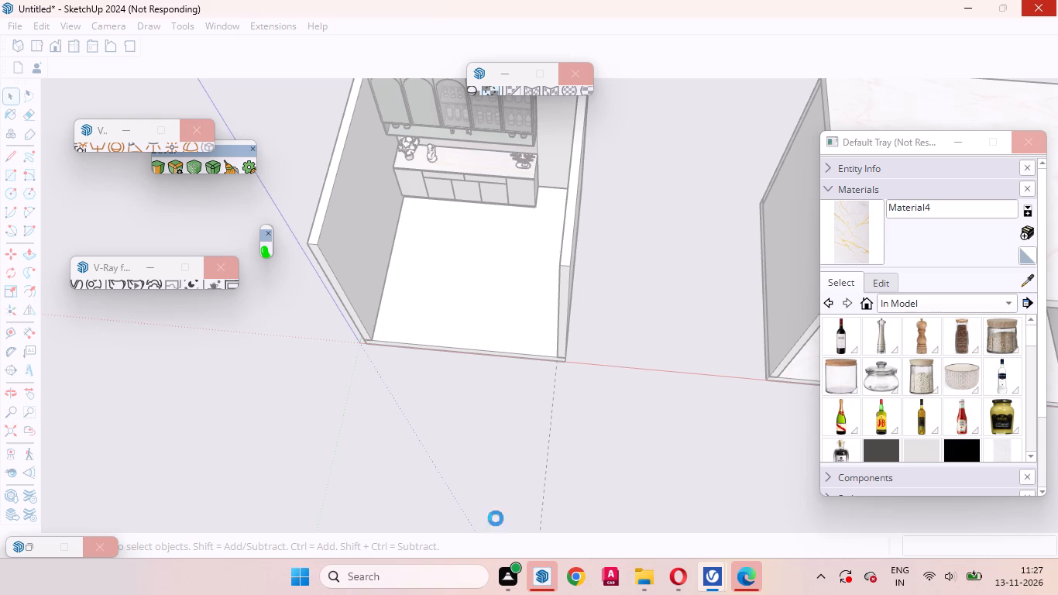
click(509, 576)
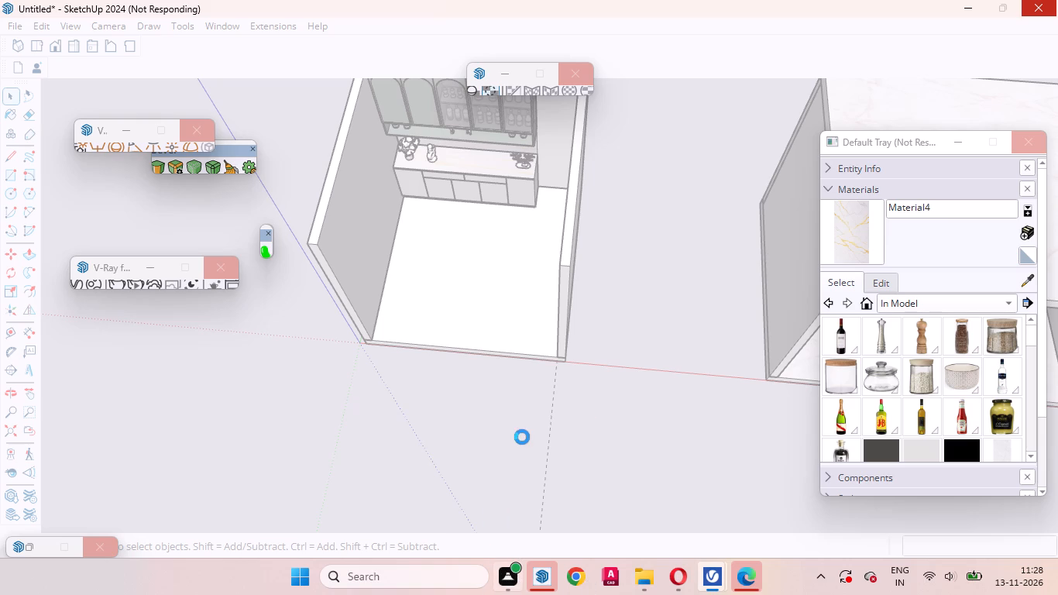
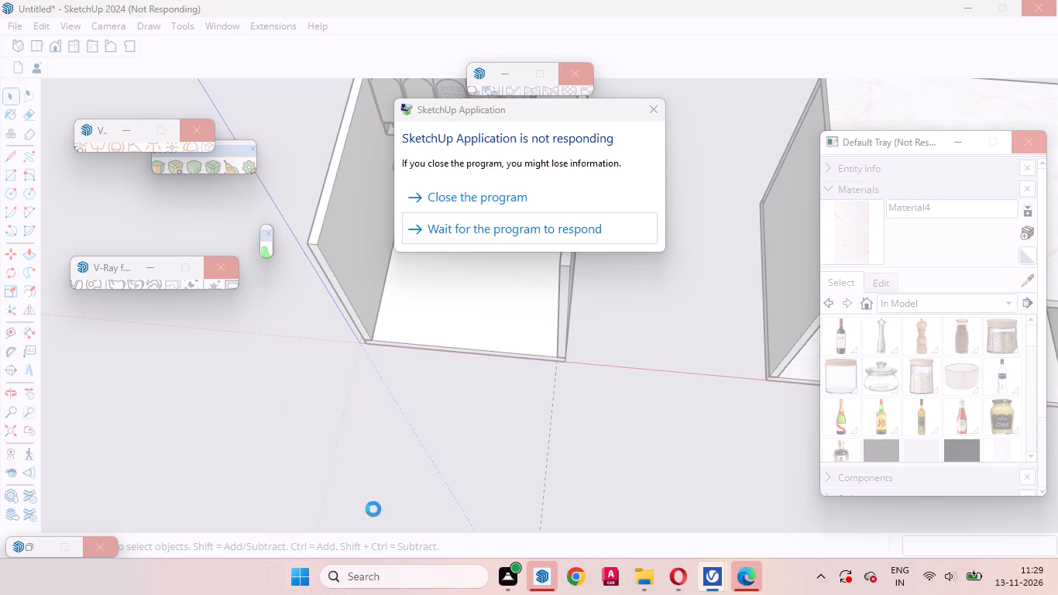
Close the unresponsive SketchUp program instead of waiting for it to respond.
click(485, 198)
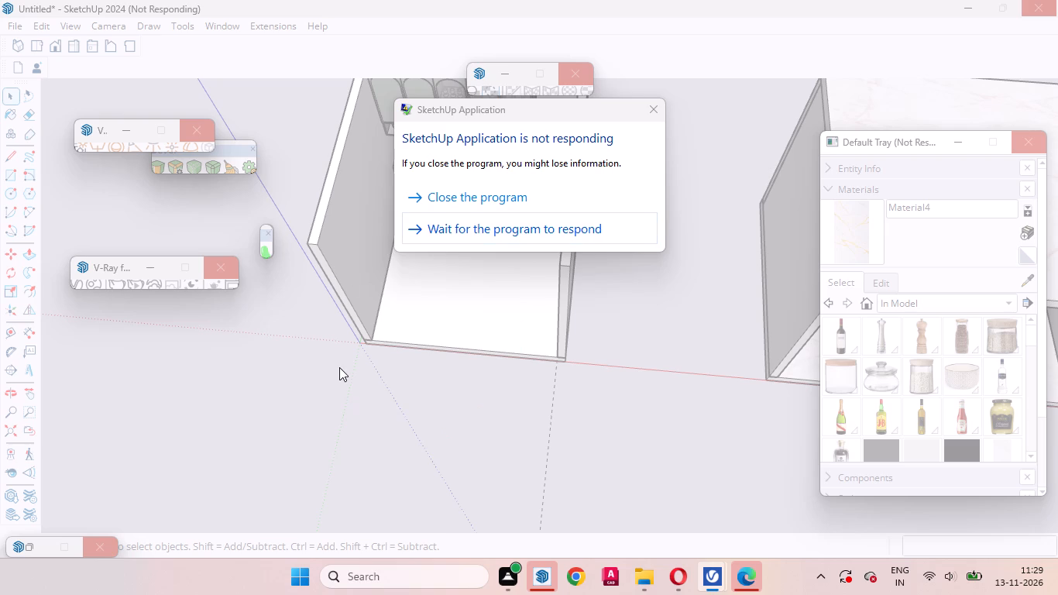
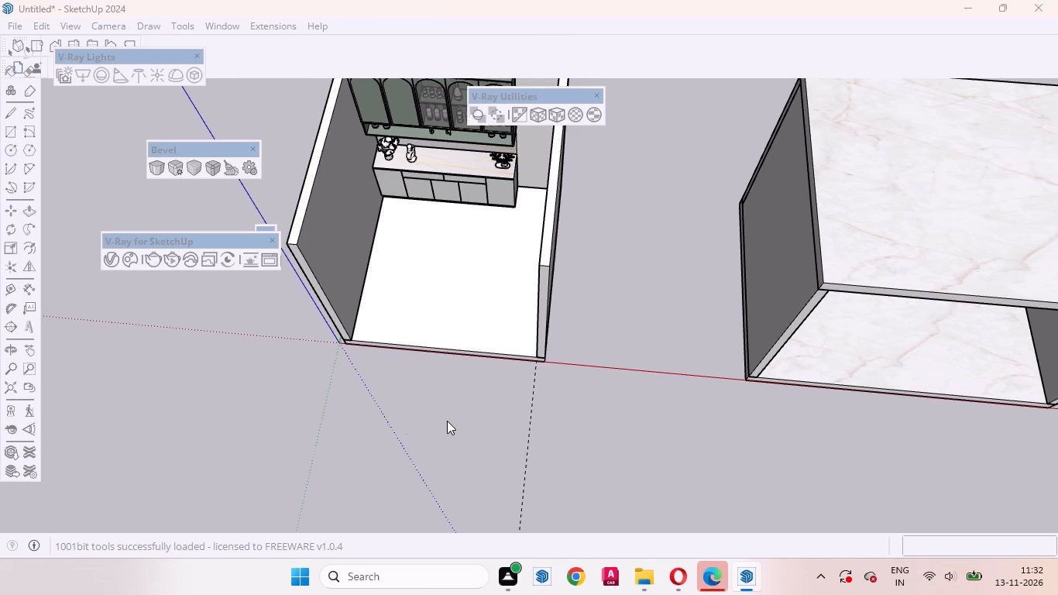
Examine the green-laminated bar unit and its room from above and from the front.
scroll(541, 401, down, 2)
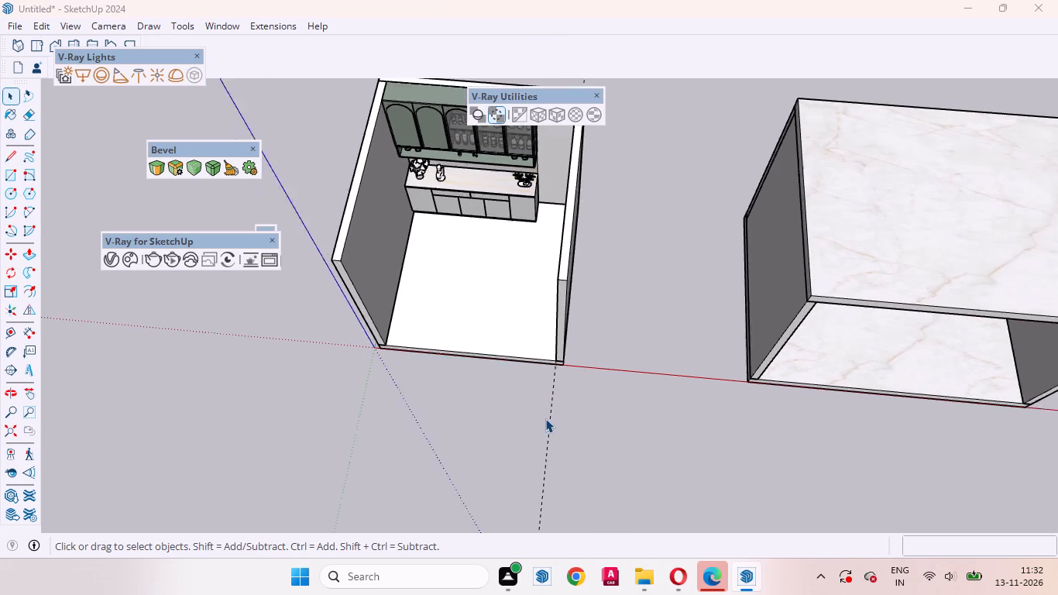
scroll(545, 418, down, 1)
scroll(496, 273, up, 4)
scroll(489, 366, down, 2)
middle_drag(478, 377, 484, 316)
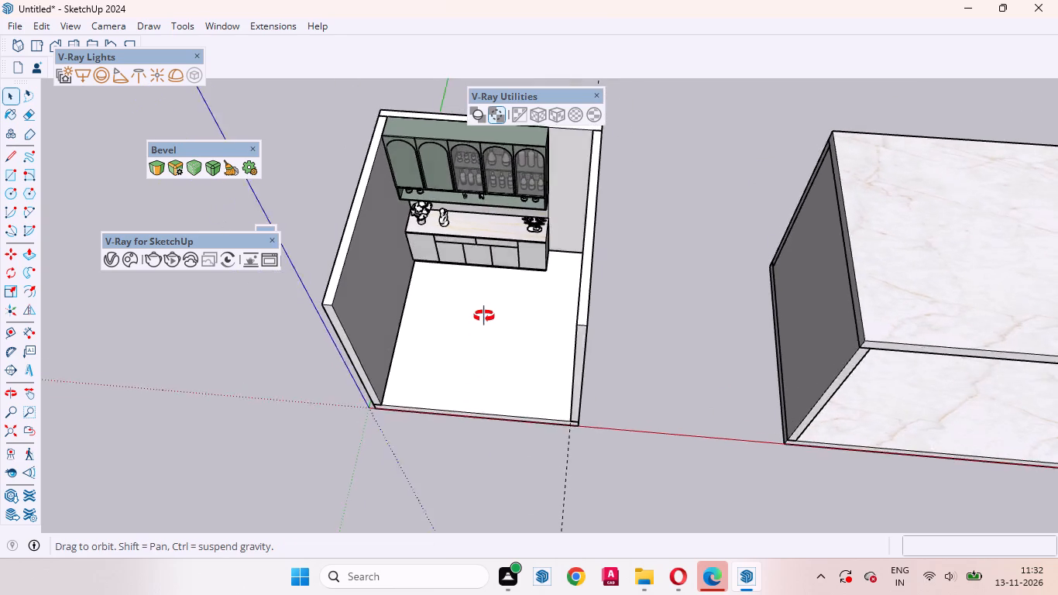
middle_drag(484, 316, 514, 187)
scroll(509, 155, up, 11)
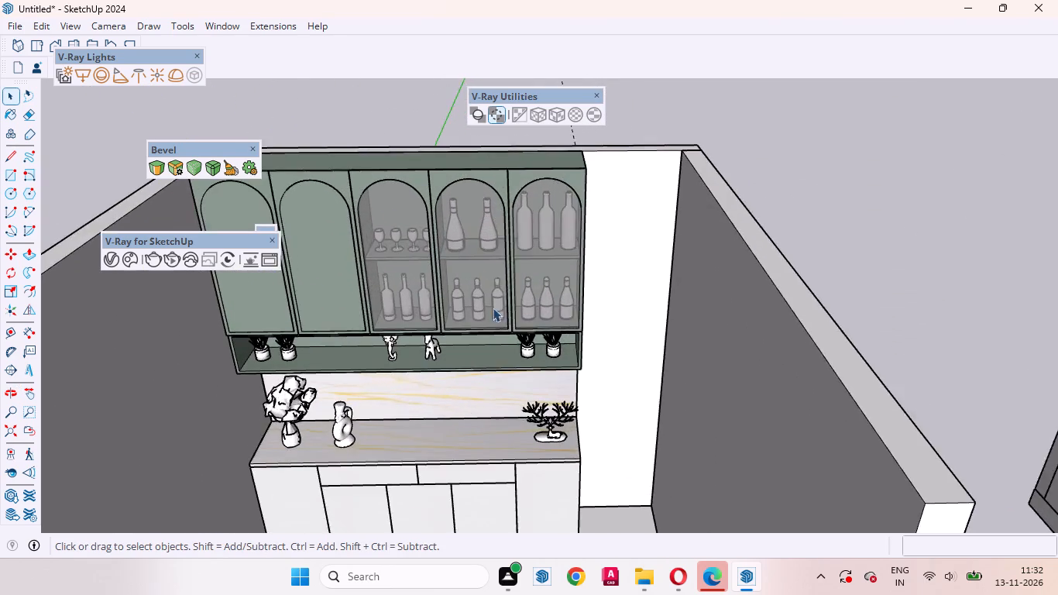
scroll(493, 308, up, 2)
middle_drag(508, 427, 510, 250)
scroll(543, 293, down, 3)
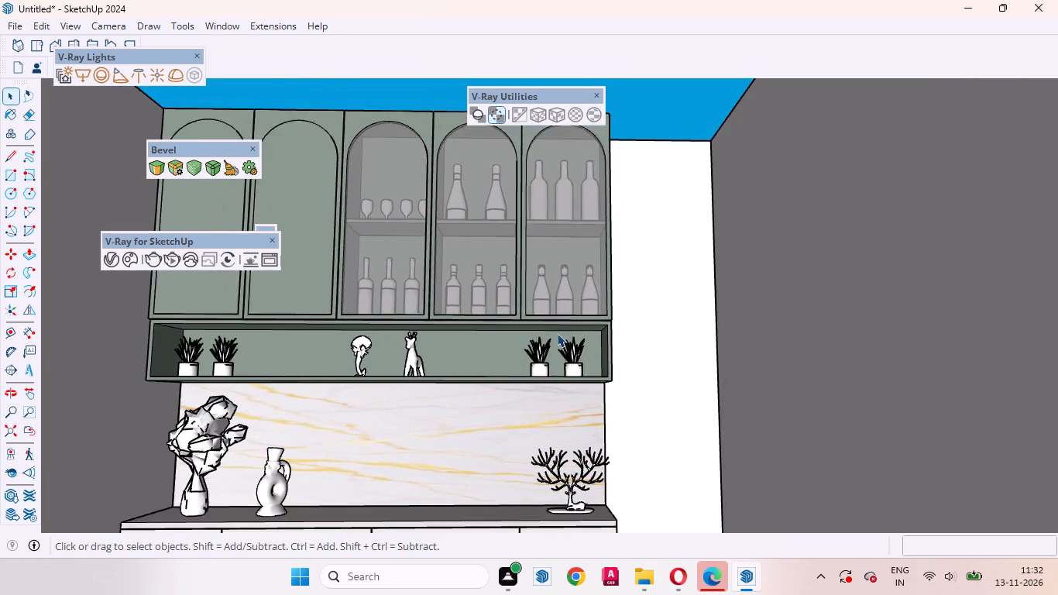
scroll(512, 324, down, 6)
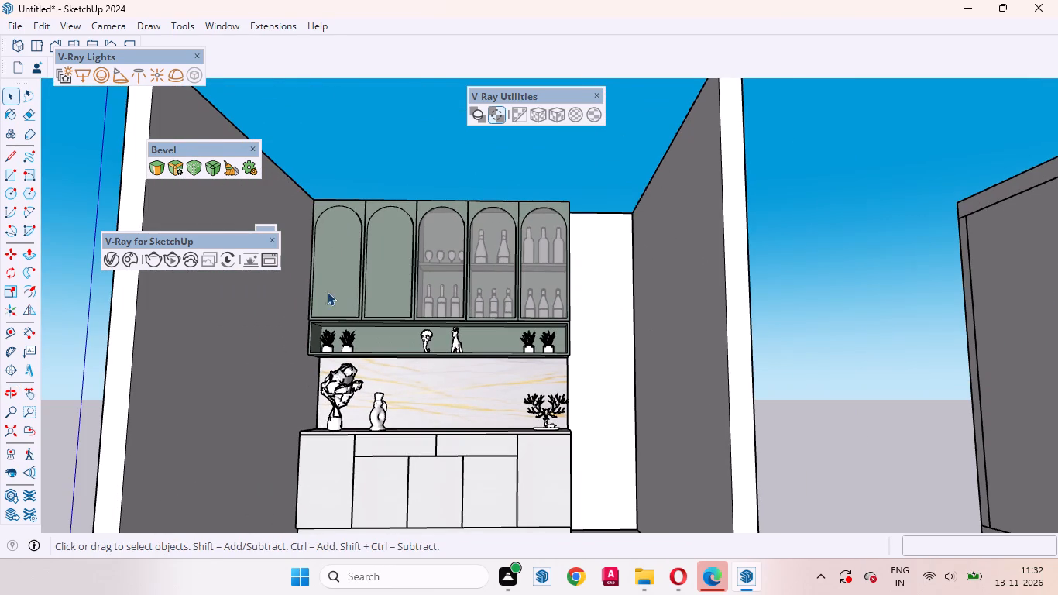
Open the V-Ray Asset Editor.
click(112, 260)
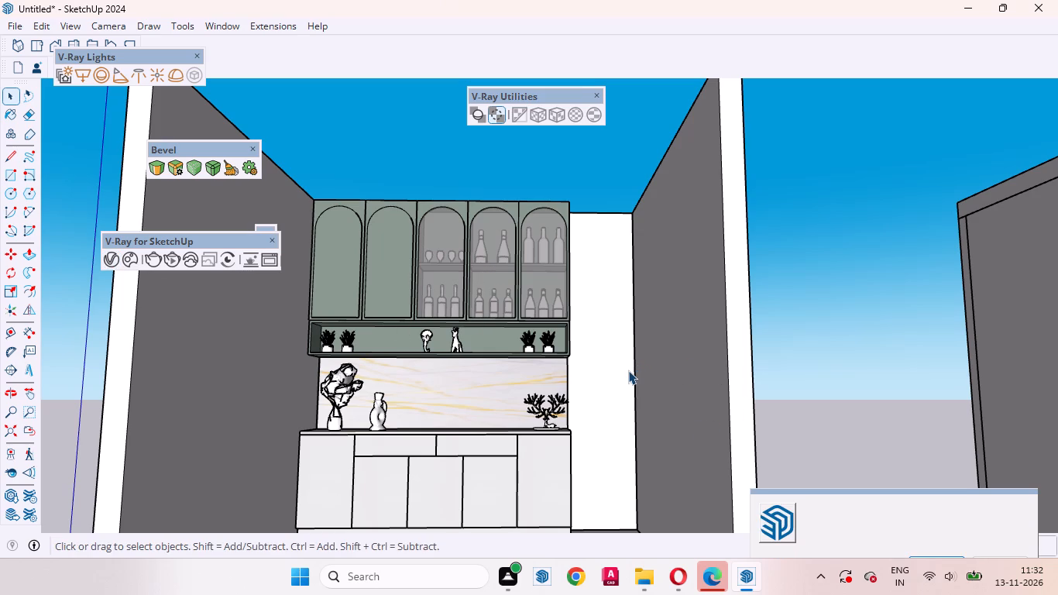
Ignore the SketchUp notifications instead of opening them.
click(999, 540)
click(1019, 542)
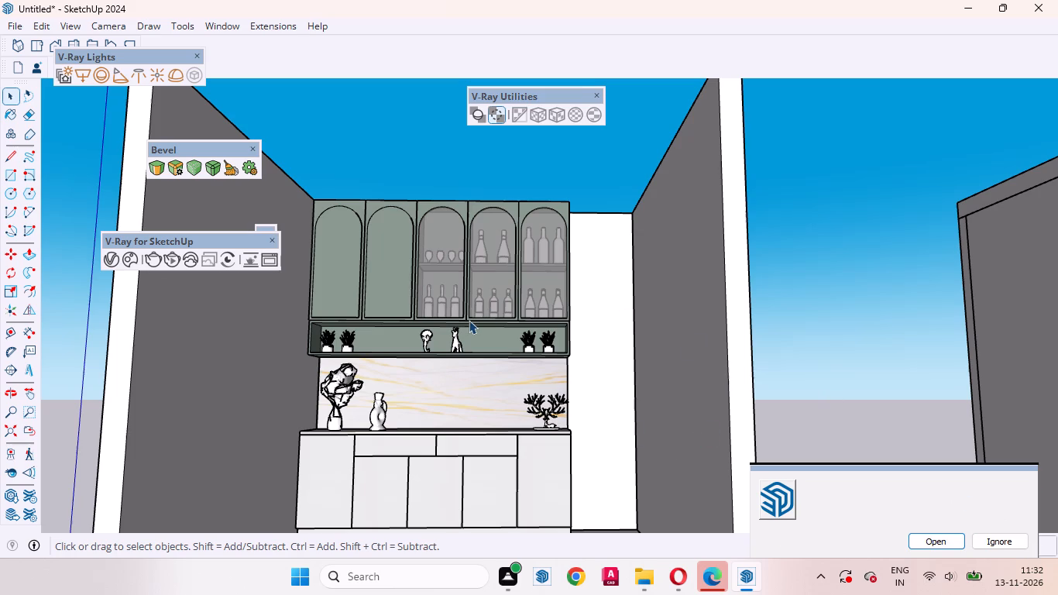
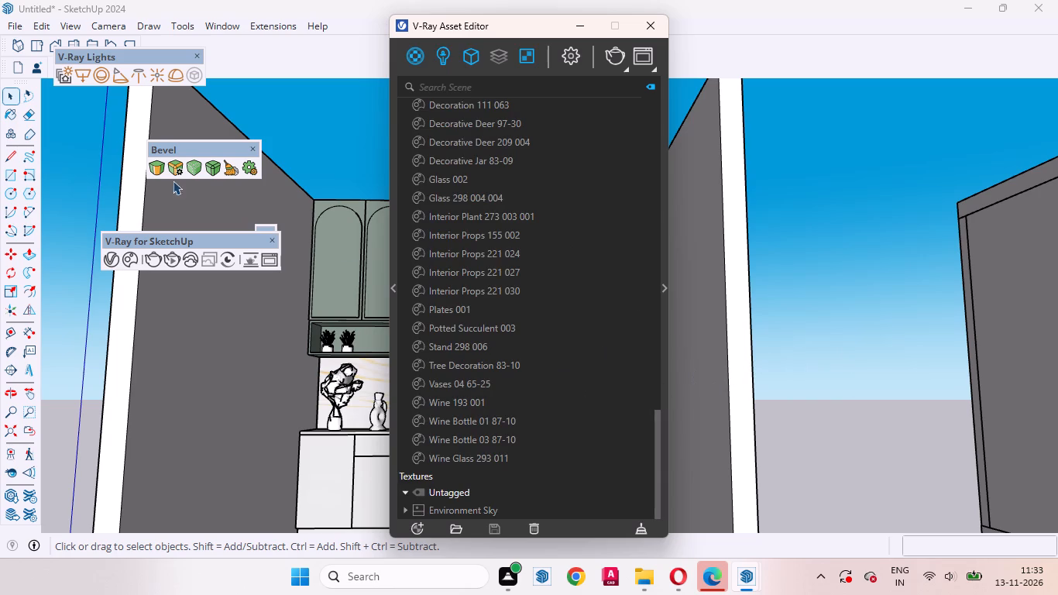
Show the Default Tray with its Materials section and place it clear of the V-Ray Asset Editor.
click(221, 25)
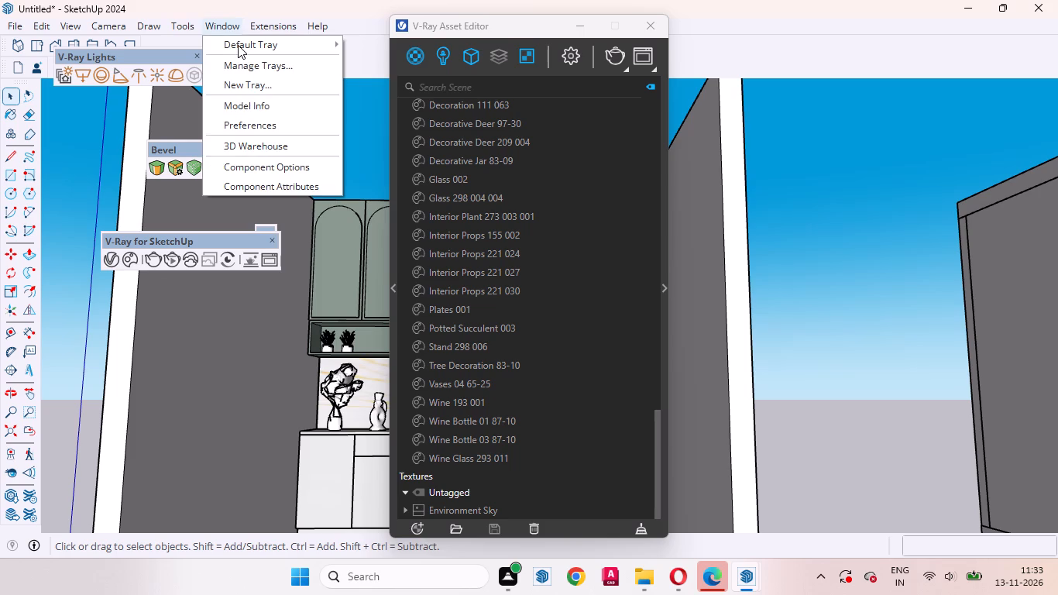
click(378, 48)
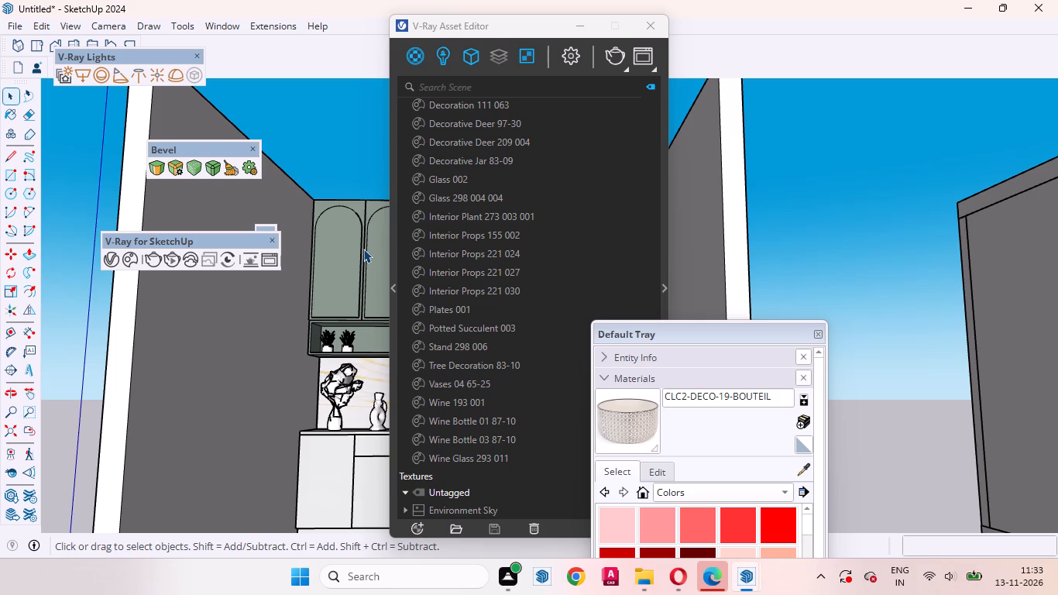
drag(716, 330, 796, 290)
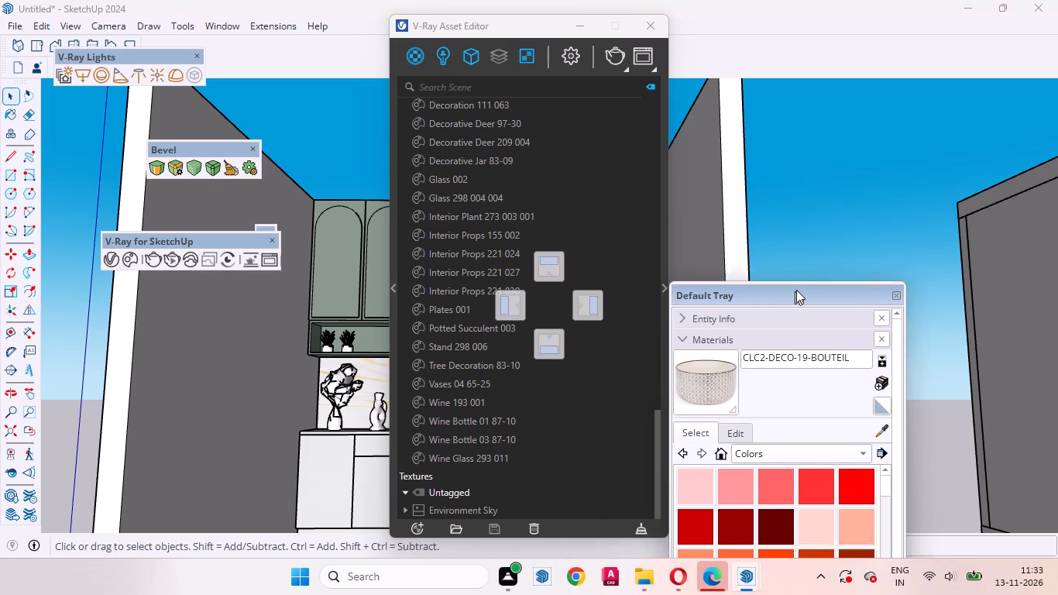
drag(796, 290, 886, 146)
Sample the white base cabinet front and set the reflection color of Sublime-734-Blanc-White-4K to a light grey.
click(969, 280)
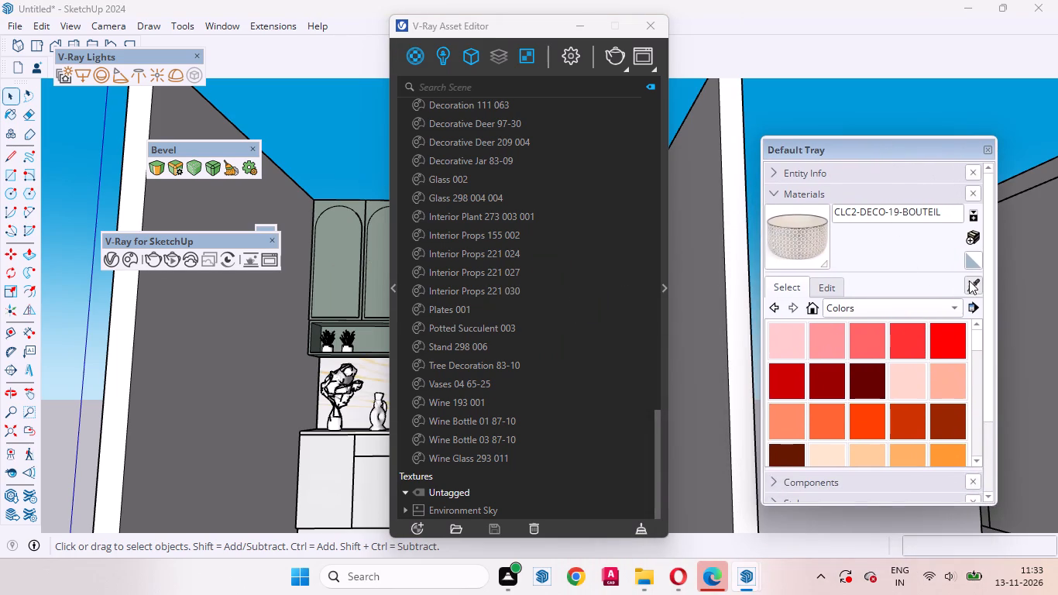
scroll(326, 459, up, 11)
click(321, 425)
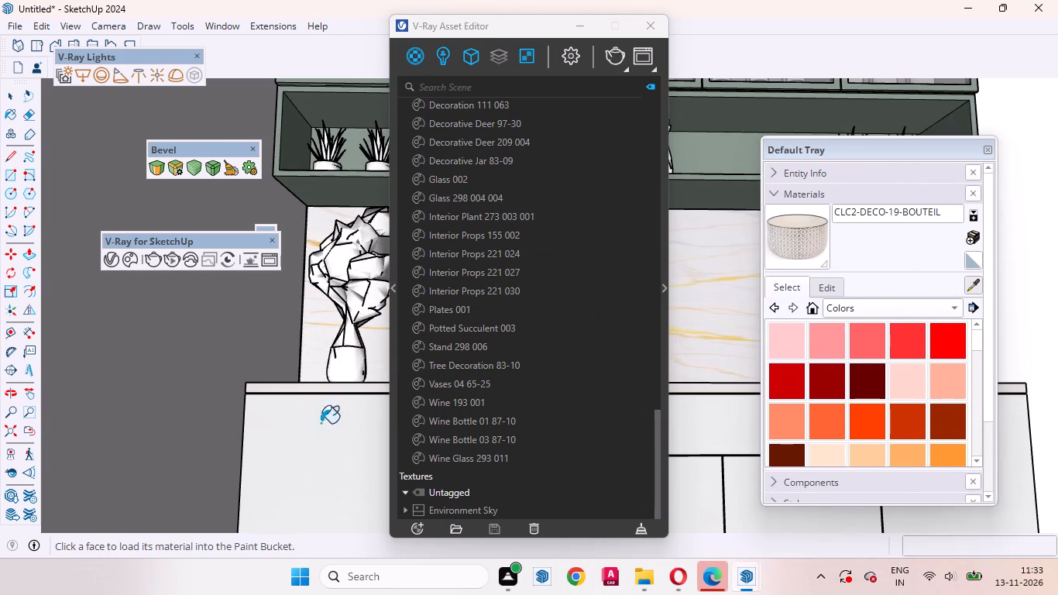
click(662, 287)
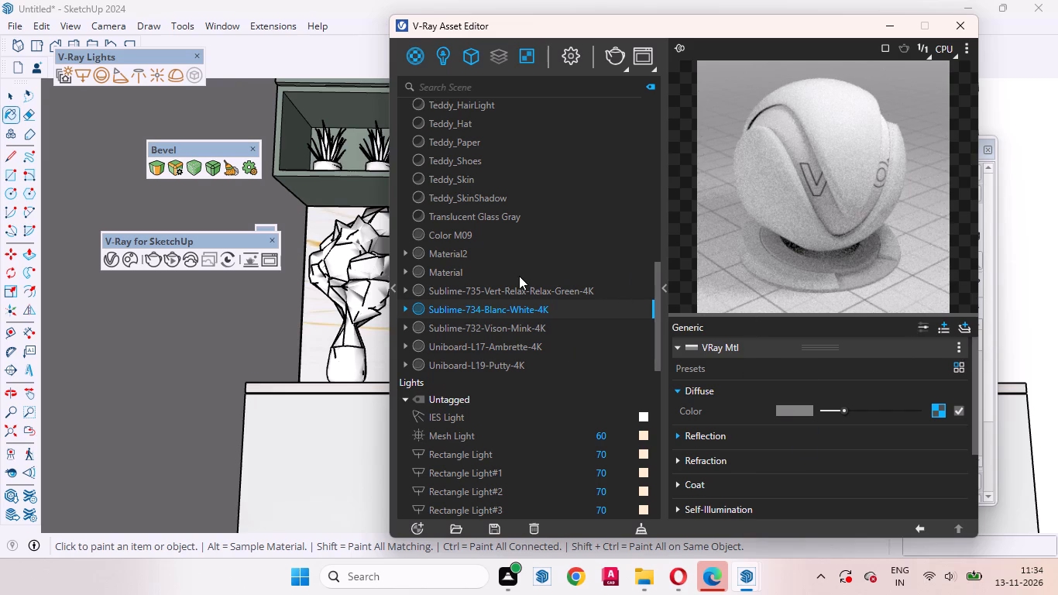
click(733, 432)
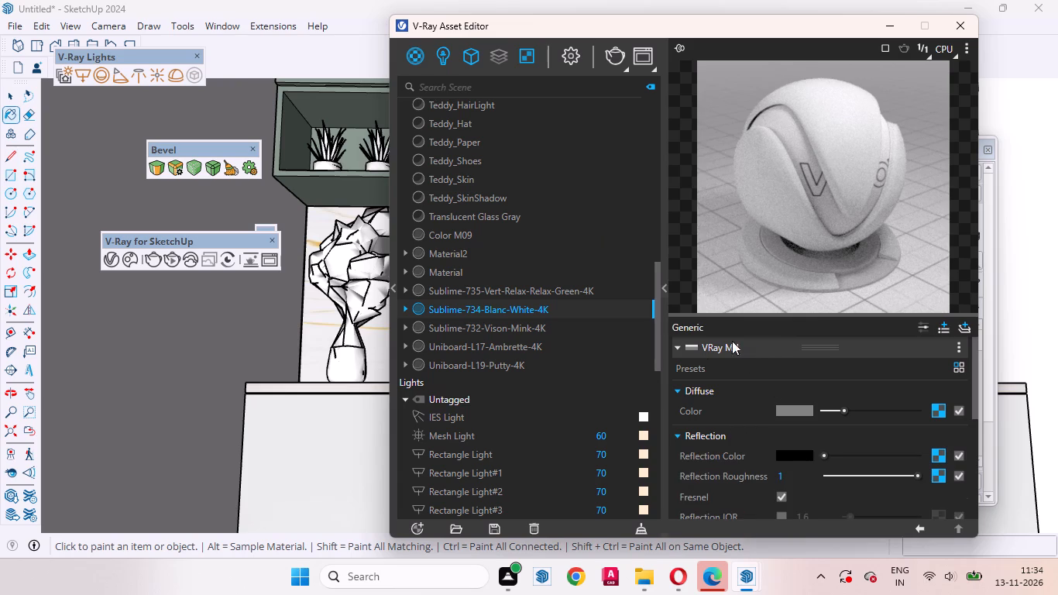
drag(823, 454, 843, 454)
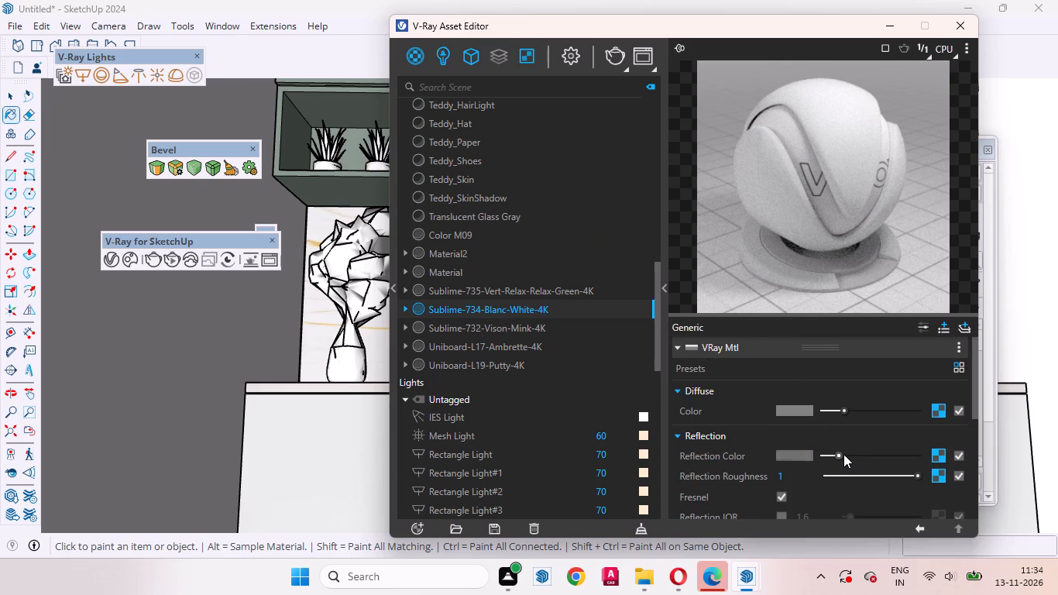
drag(843, 454, 860, 454)
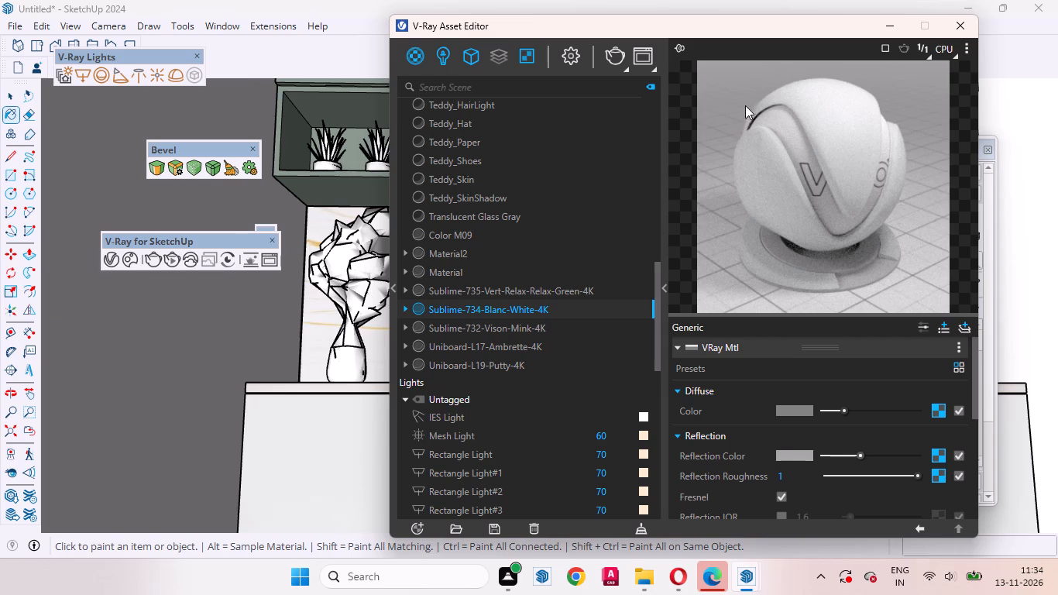
drag(690, 29, 617, 123)
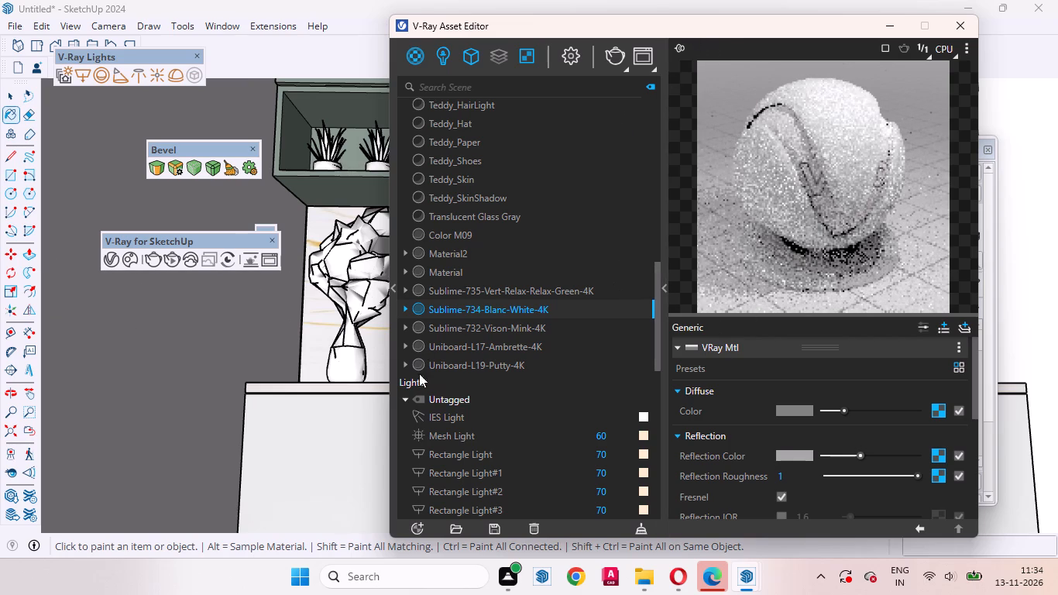
click(9, 94)
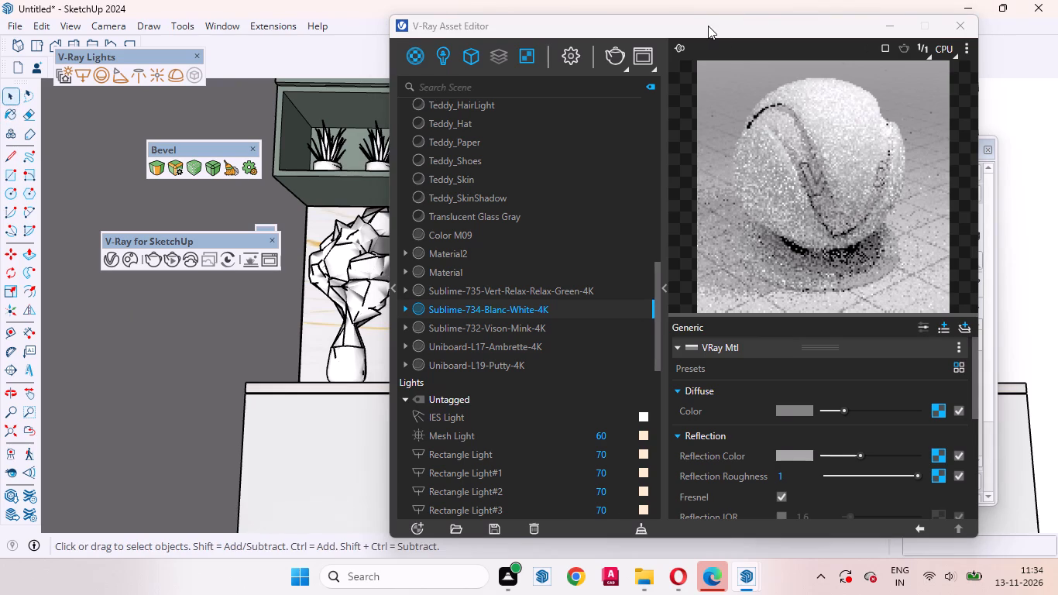
Sample the green open shelf's back panel and set the reflection color of Sublime-735-Vert-Relax-Relax-Green-4K to a light grey.
drag(708, 26, 496, 183)
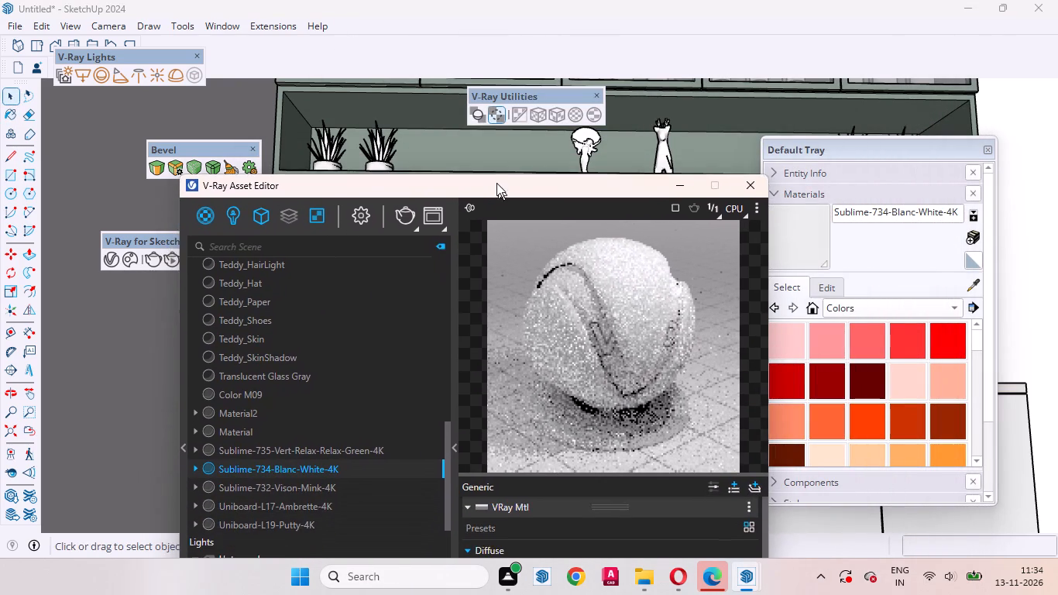
drag(496, 183, 518, 130)
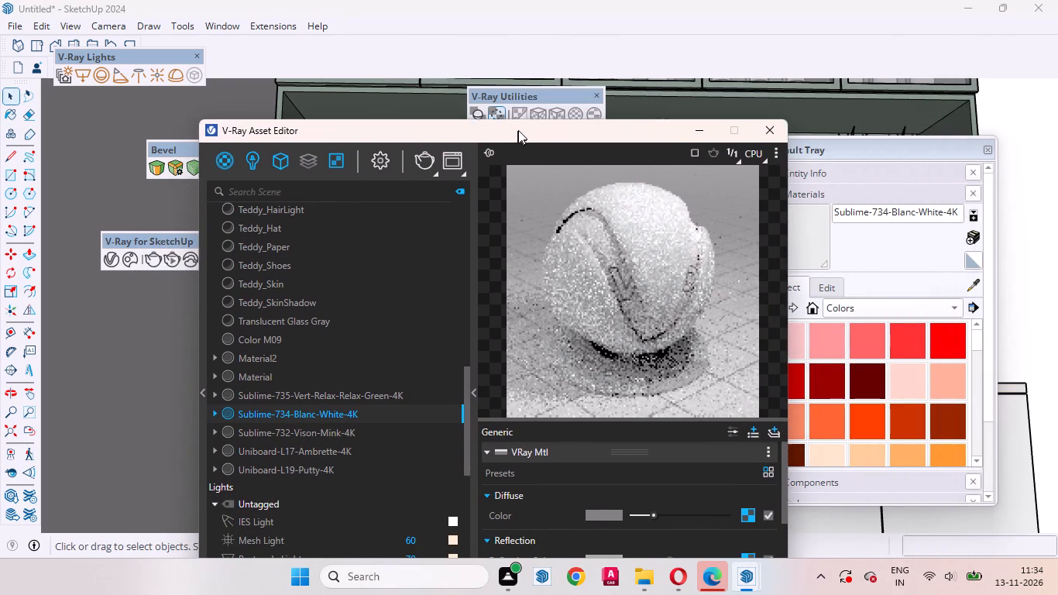
drag(518, 130, 519, 128)
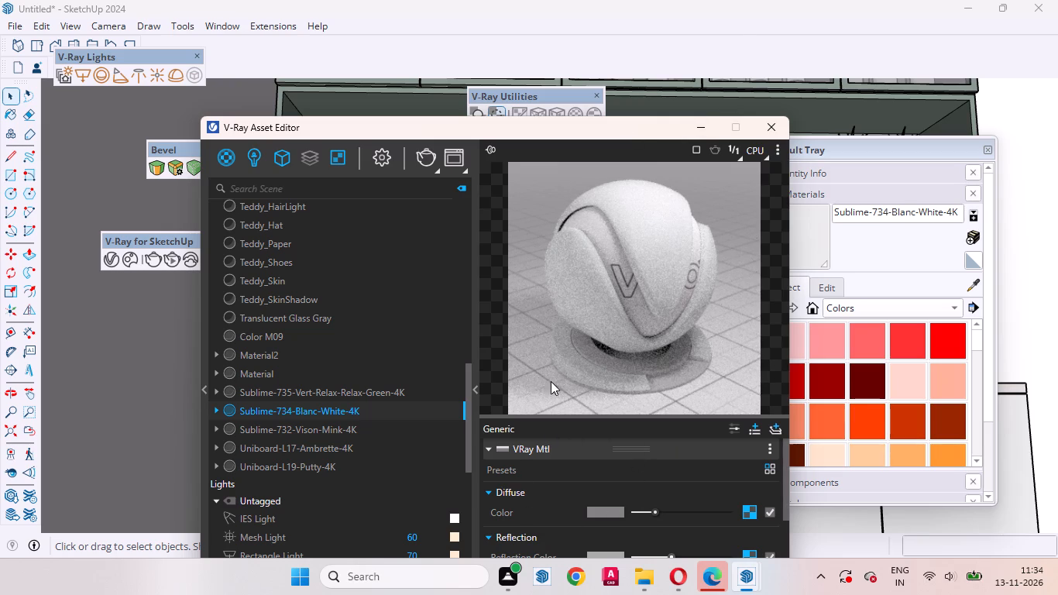
click(473, 392)
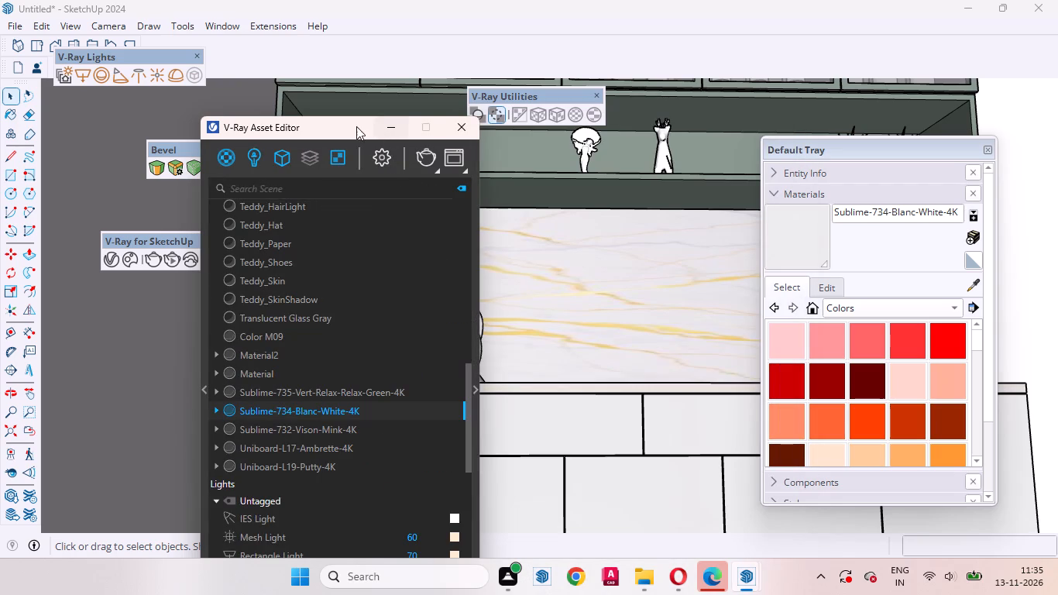
drag(341, 126, 328, 348)
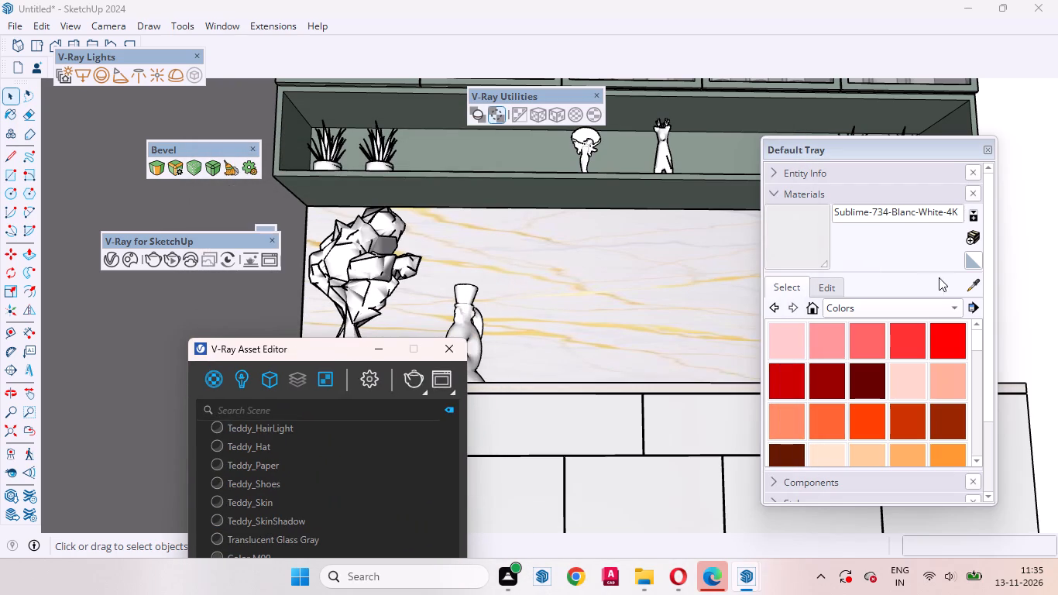
click(979, 281)
scroll(476, 144, up, 6)
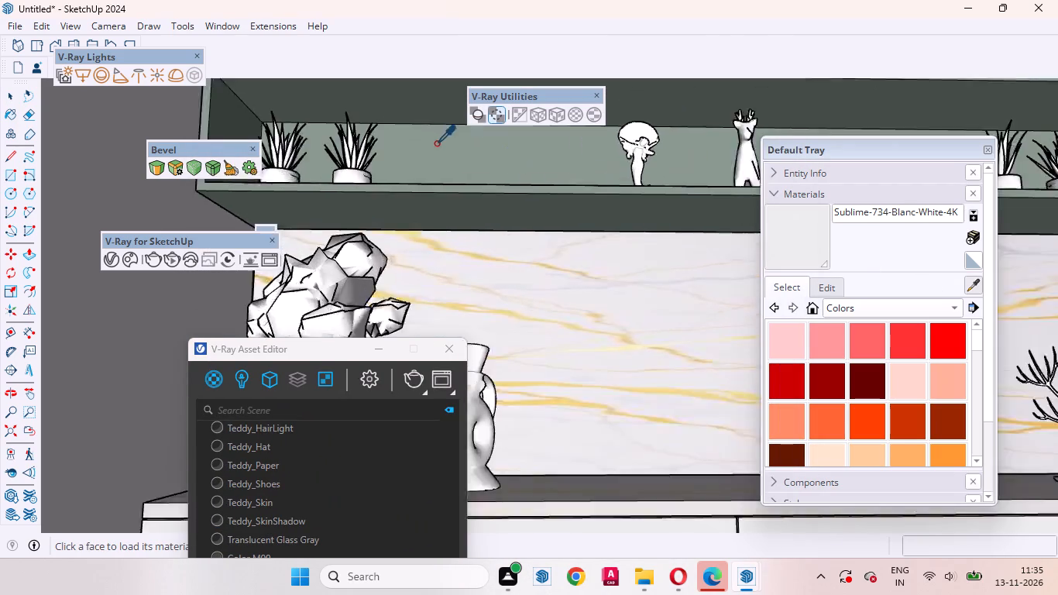
scroll(436, 143, up, 9)
click(419, 148)
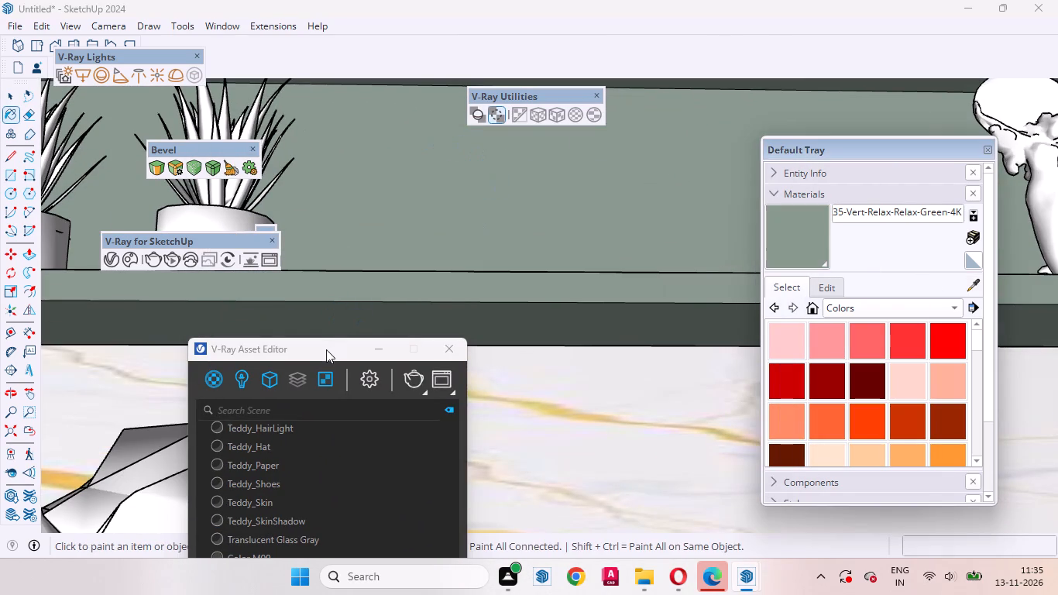
drag(326, 345, 470, 81)
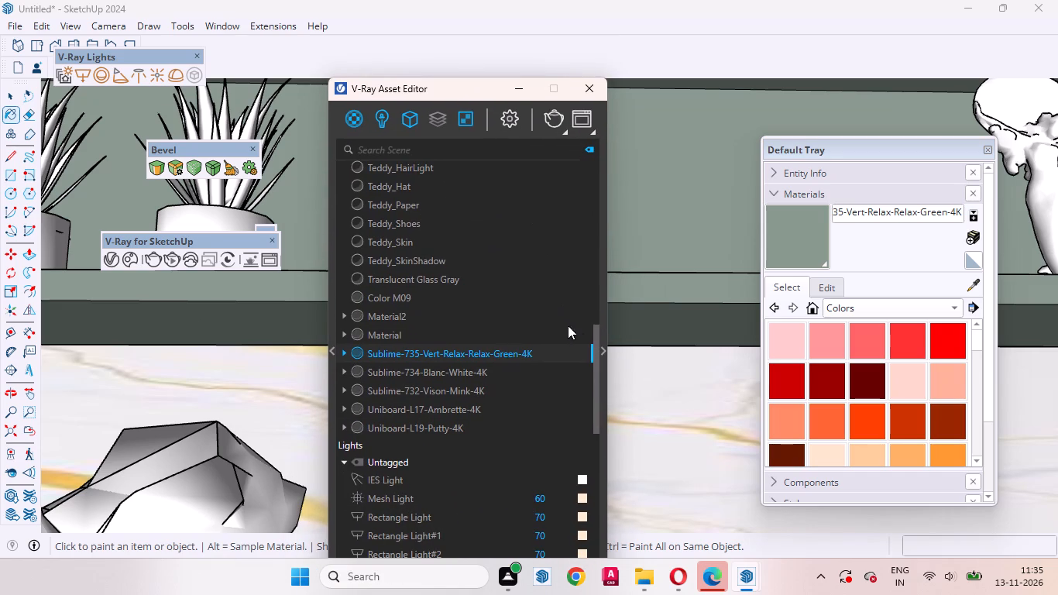
click(601, 347)
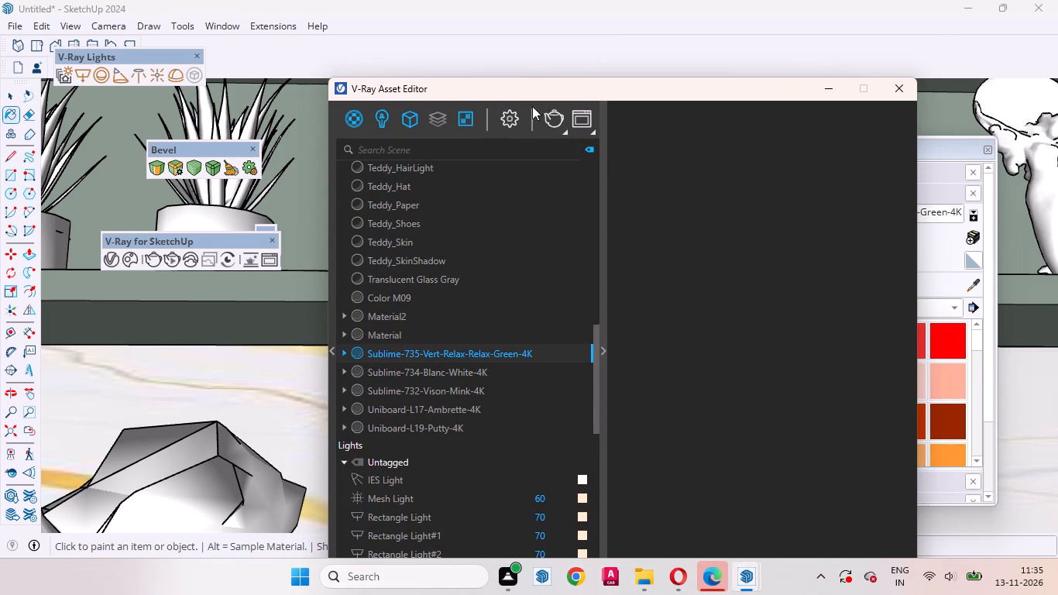
drag(544, 89, 359, 36)
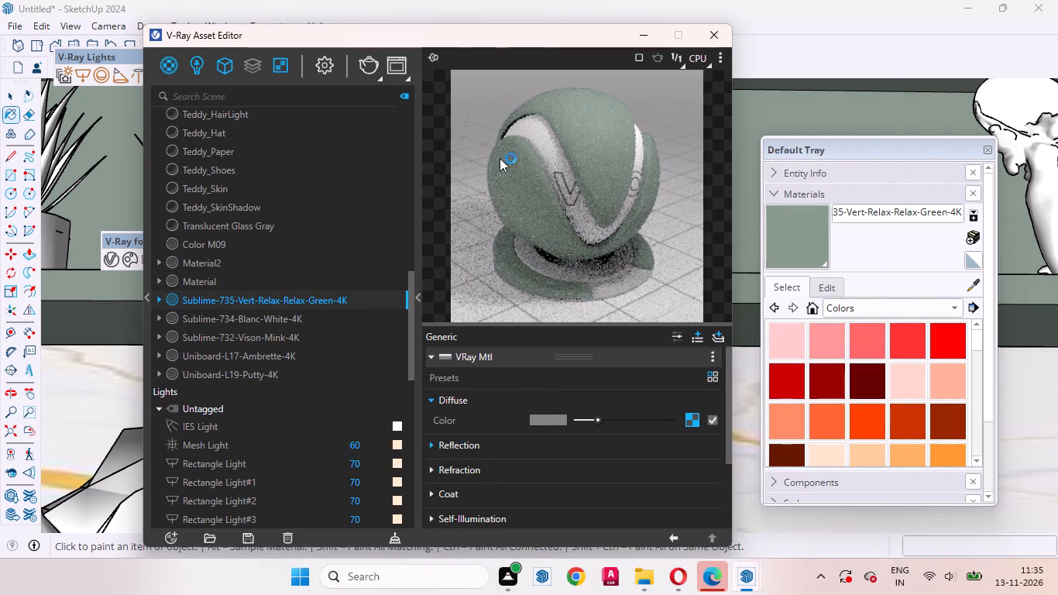
click(498, 442)
drag(579, 466, 593, 466)
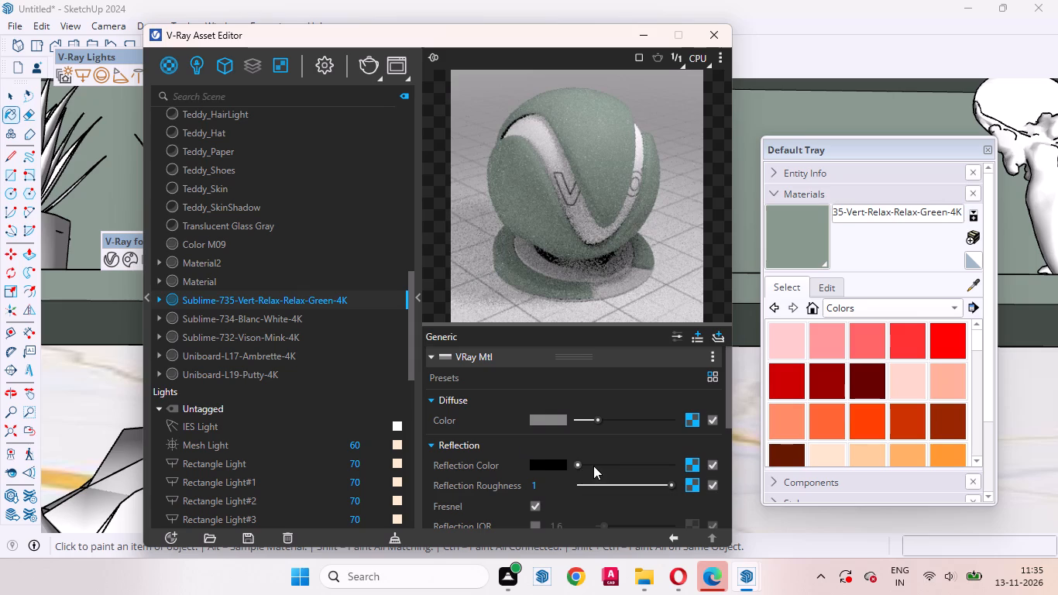
drag(593, 466, 617, 466)
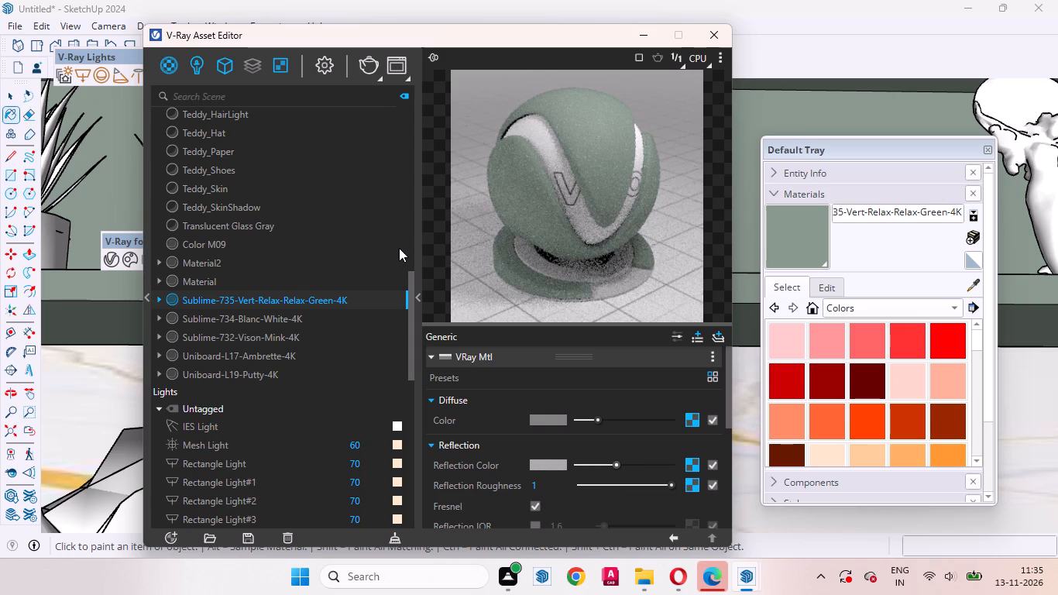
click(417, 298)
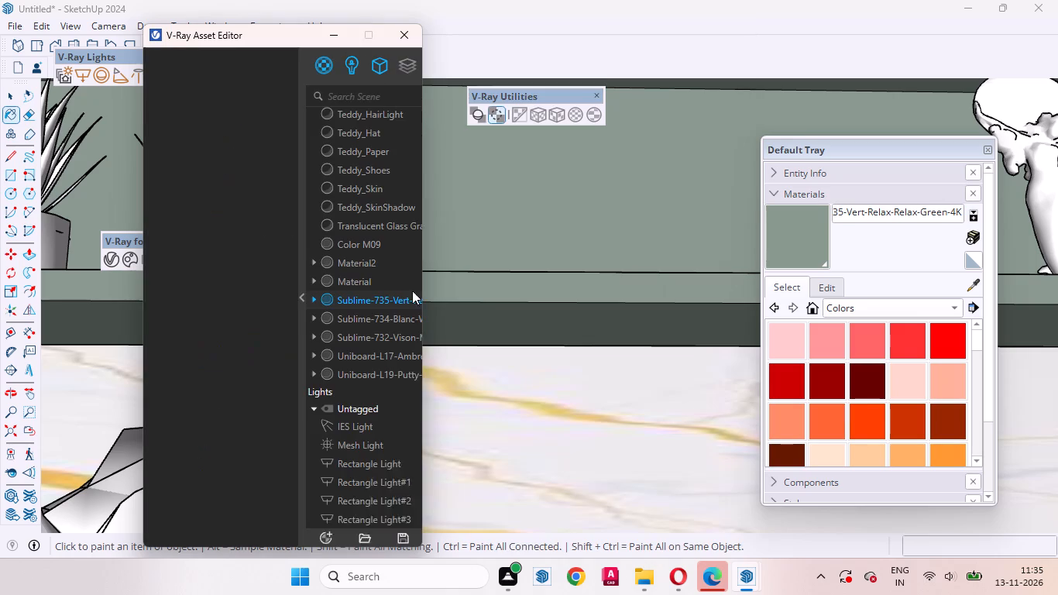
click(418, 301)
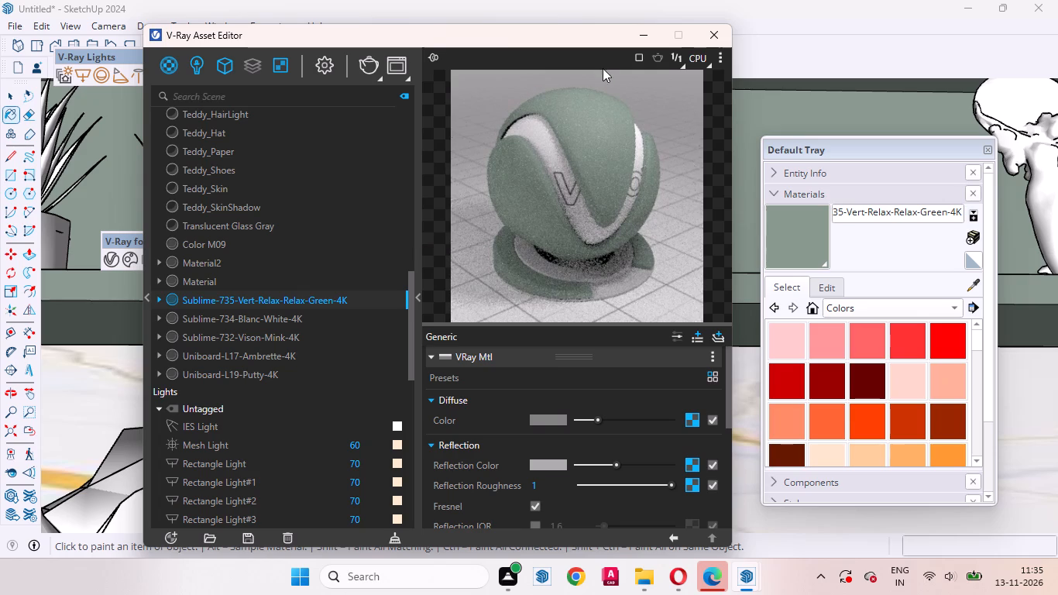
Sample the gold-veined marble backsplash and make its Material3 editable as a V-Ray material.
drag(503, 40, 821, 143)
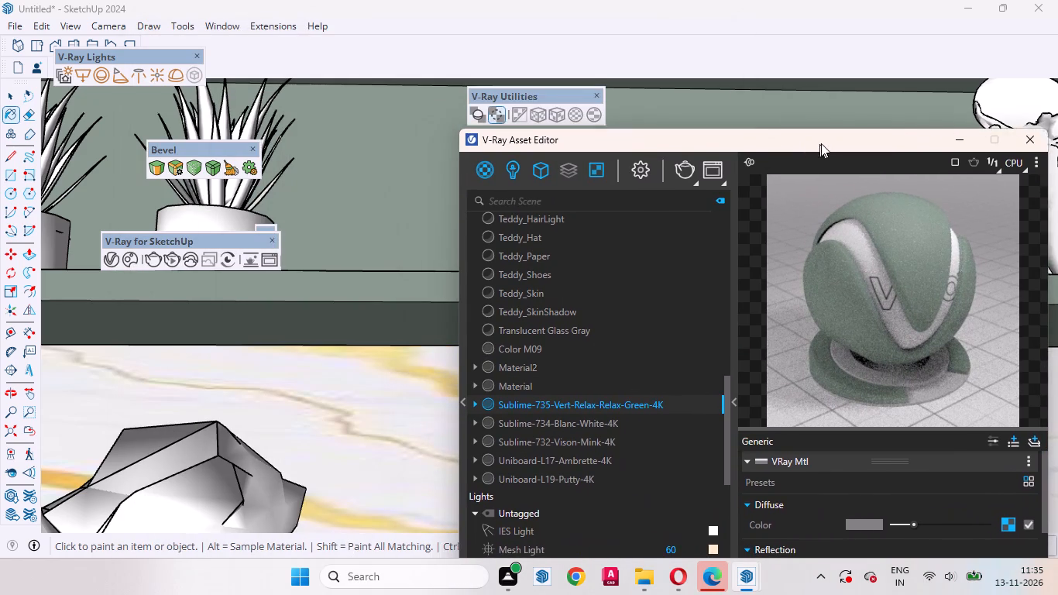
drag(821, 143, 823, 143)
scroll(354, 253, down, 20)
scroll(354, 253, down, 1)
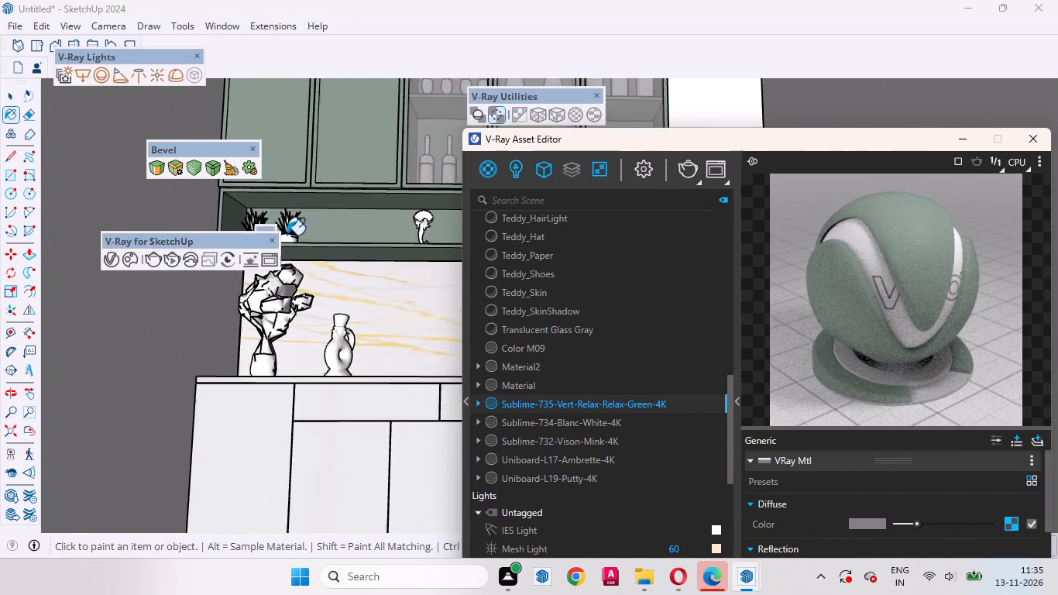
scroll(287, 235, down, 6)
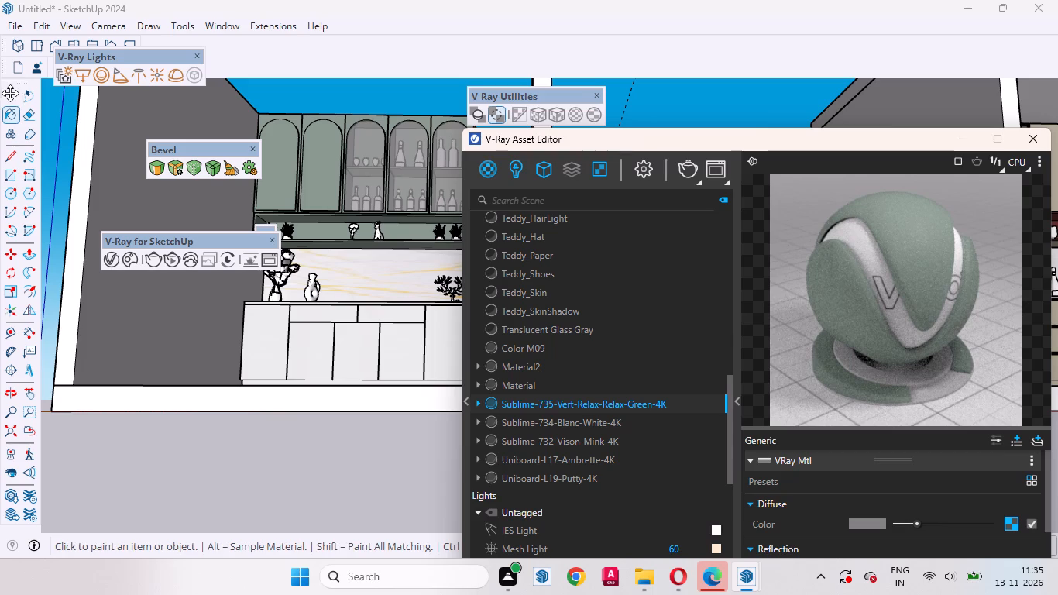
click(10, 93)
middle_drag(356, 328, 369, 529)
scroll(225, 197, down, 8)
drag(699, 138, 310, 183)
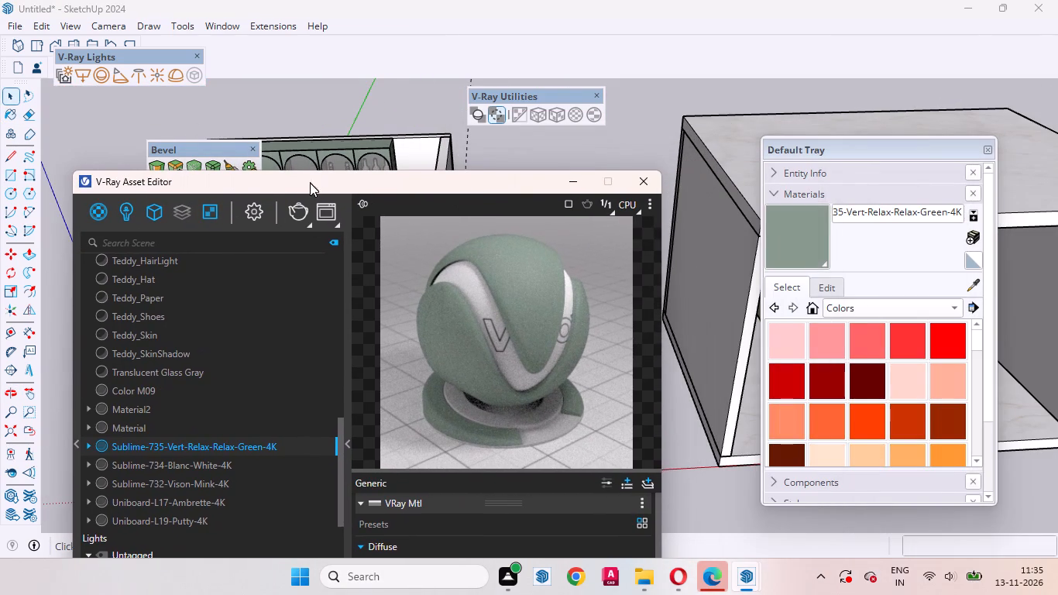
drag(310, 183, 310, 182)
click(970, 283)
drag(428, 181, 572, 304)
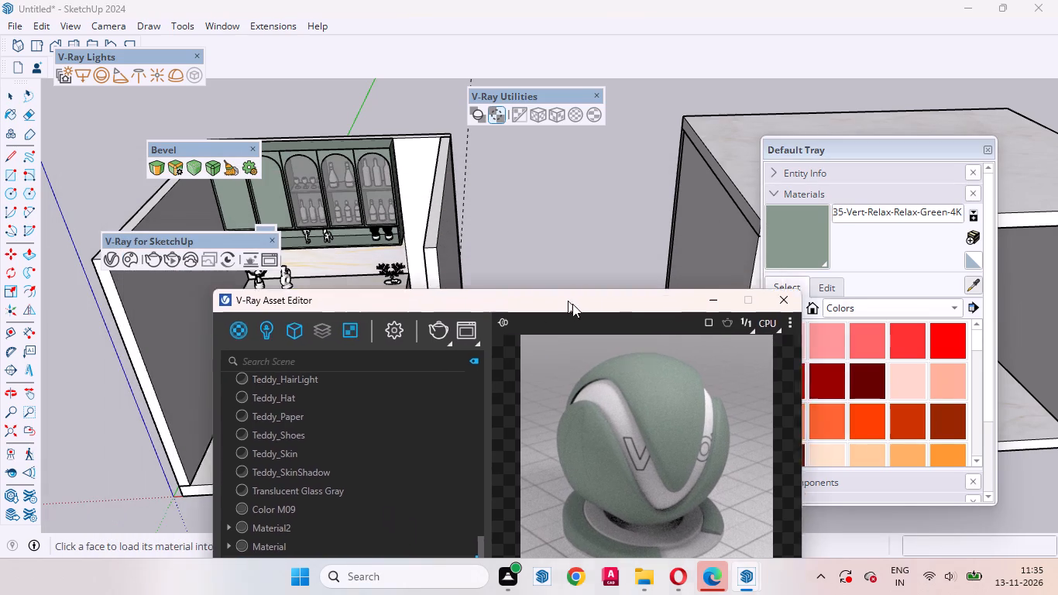
drag(572, 304, 667, 360)
scroll(350, 255, up, 14)
click(327, 264)
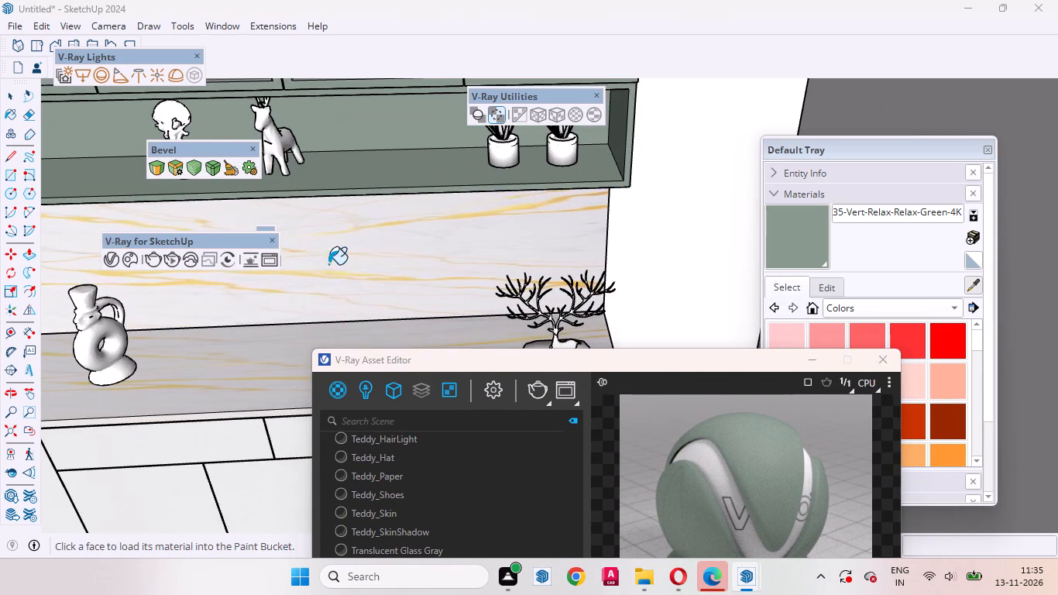
drag(622, 361, 513, 77)
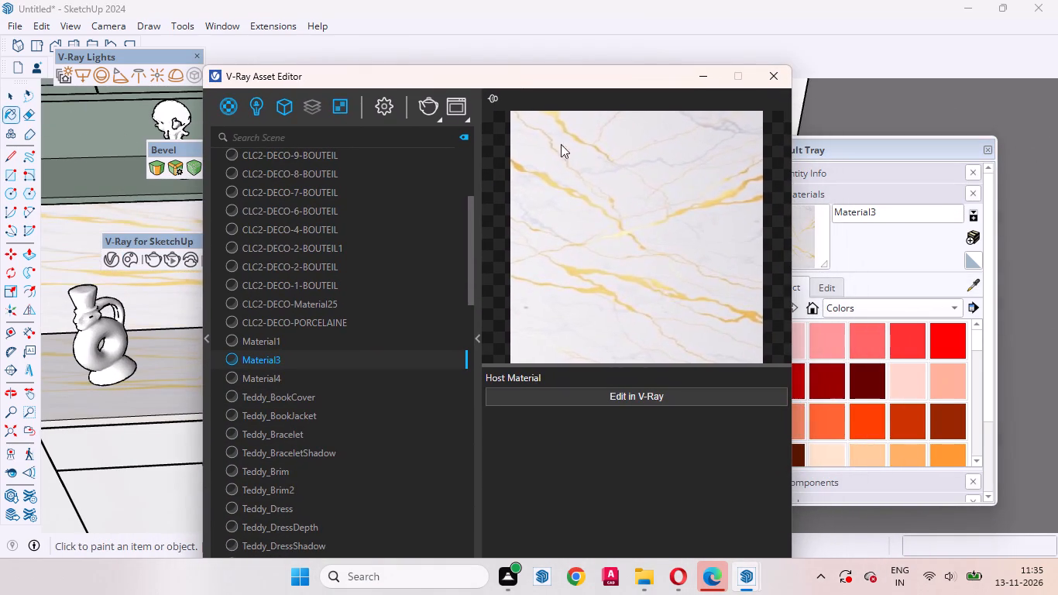
click(624, 398)
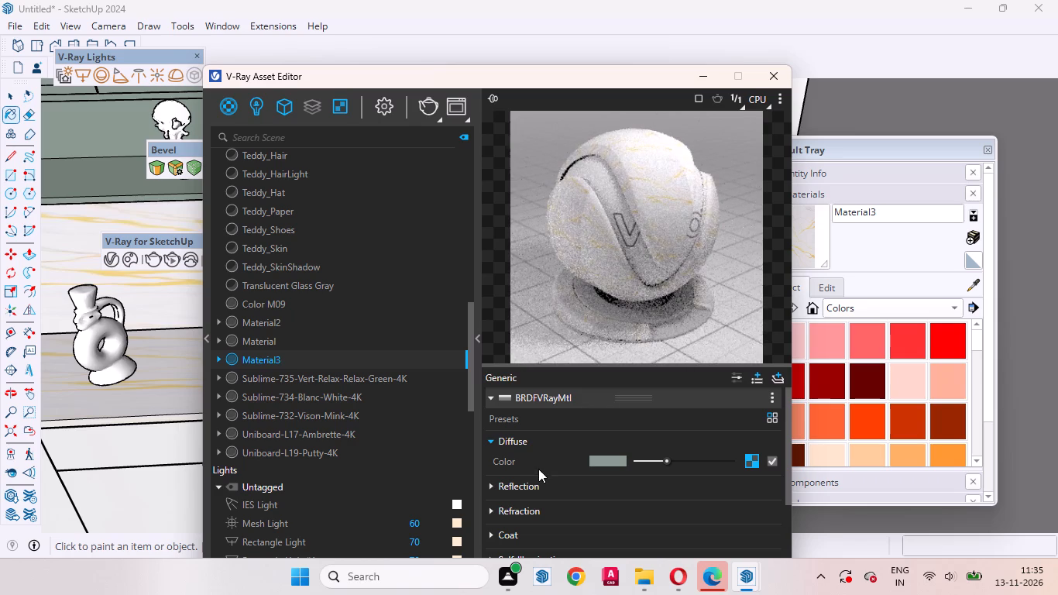
Set the reflection color of the gold-veined marble Material3 to a medium grey and collapse its settings.
click(554, 482)
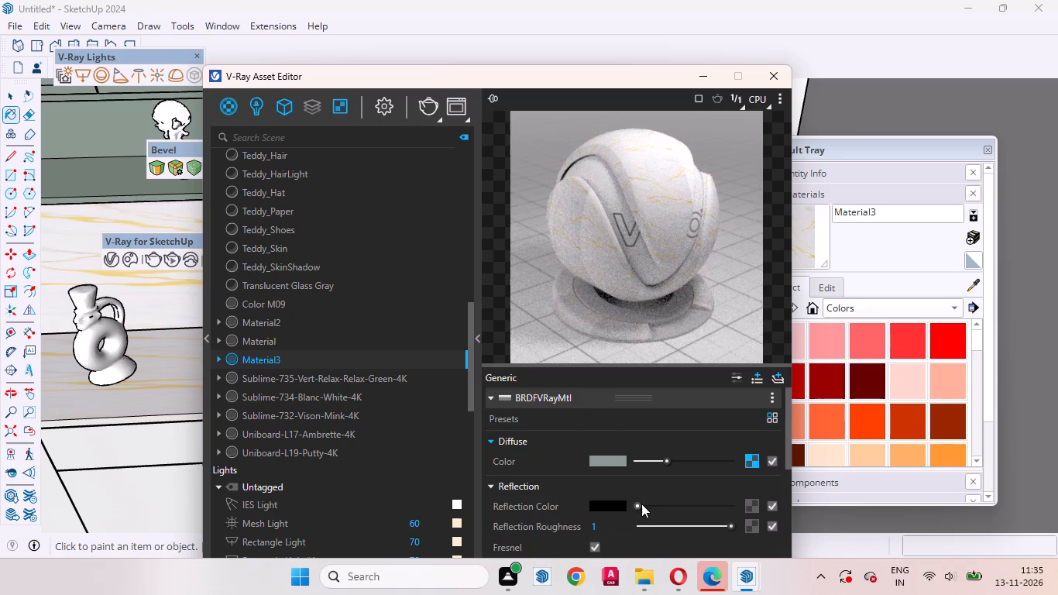
drag(640, 504, 660, 504)
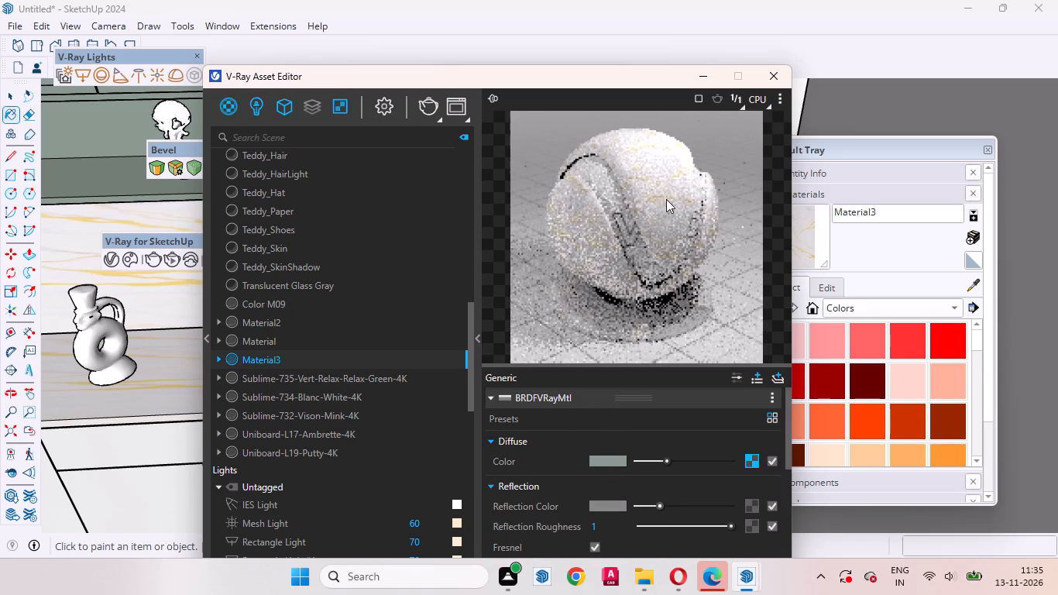
click(478, 349)
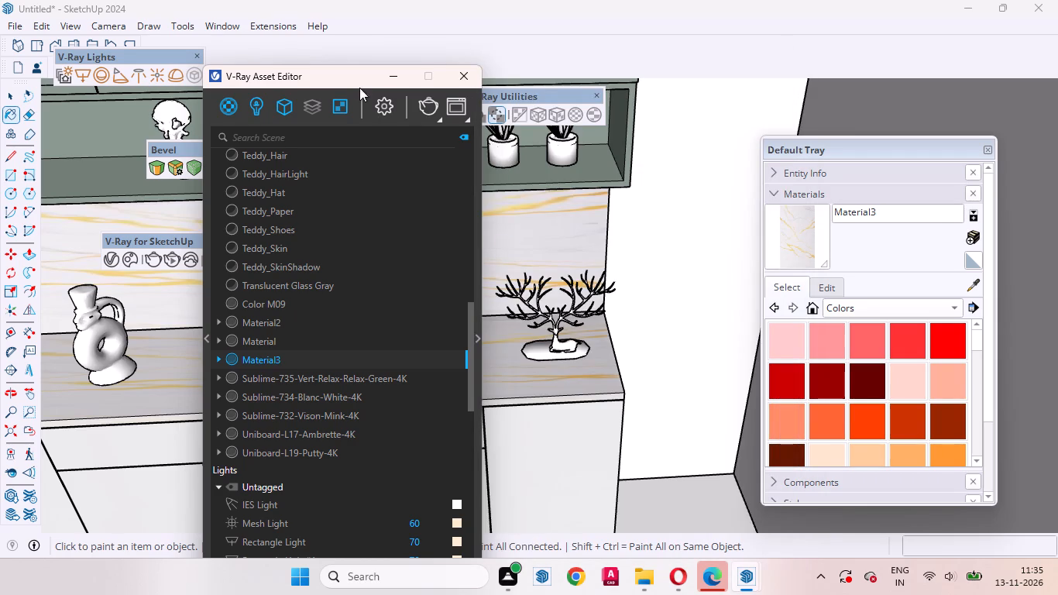
Switch to the standard Front view and move the V-Ray Asset Editor clear of the bar unit's room.
drag(352, 79, 547, 167)
scroll(352, 305, down, 9)
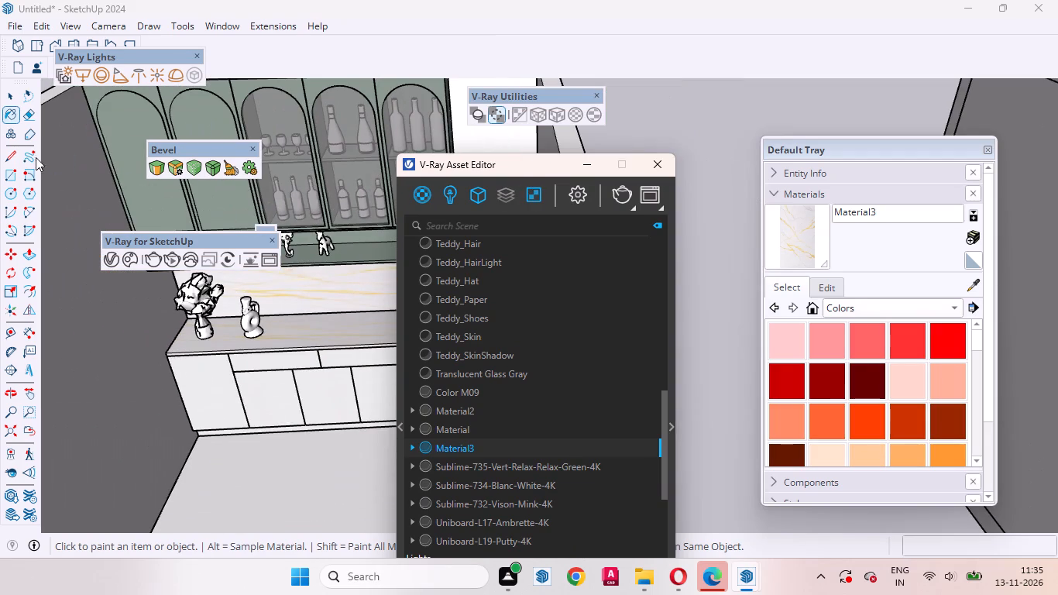
click(8, 95)
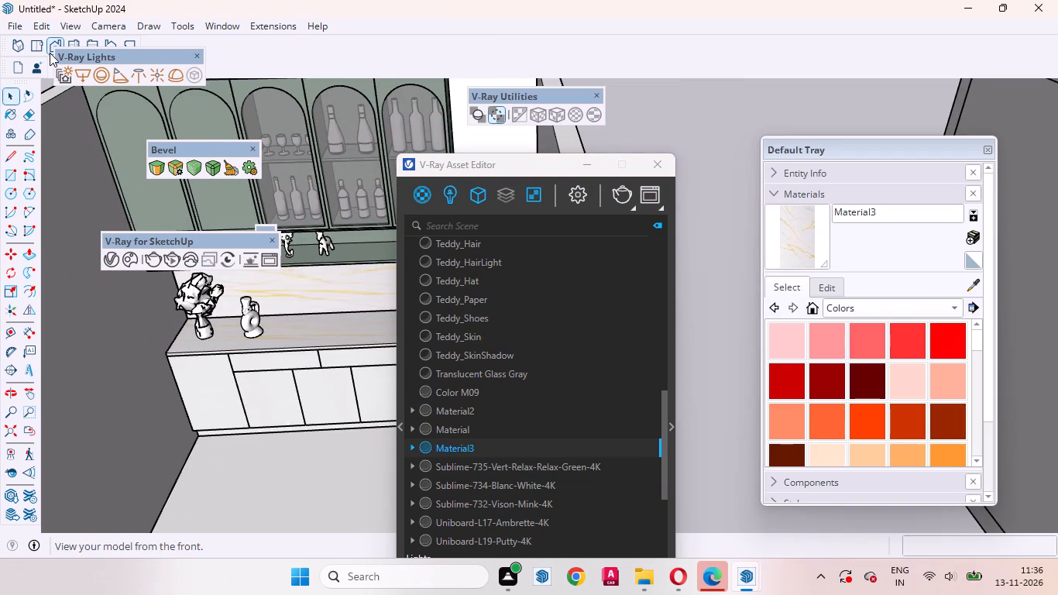
click(50, 51)
drag(545, 164, 660, 185)
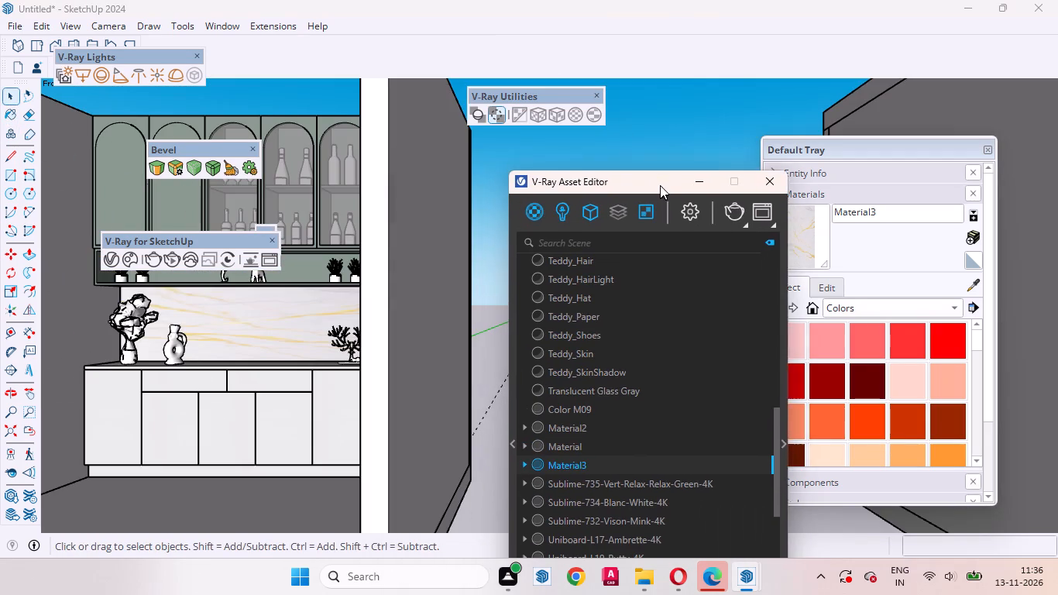
drag(660, 185, 663, 170)
scroll(473, 288, down, 5)
scroll(479, 268, up, 1)
scroll(479, 268, down, 2)
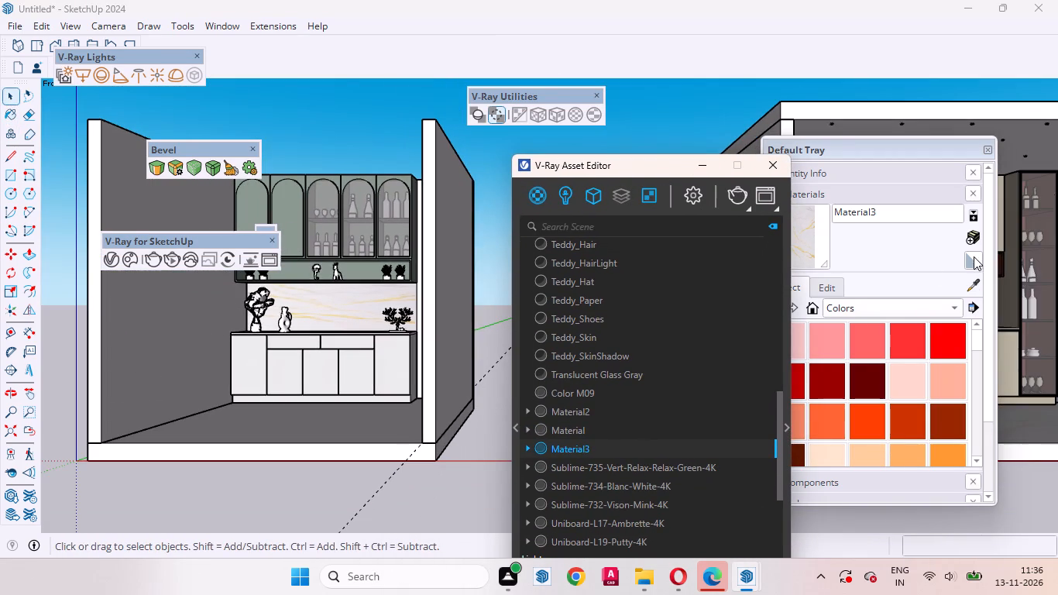
Create a new material using the white marble image 5943b18d2c54371cd8fdc3d12be475fa from Downloads as its texture.
click(974, 239)
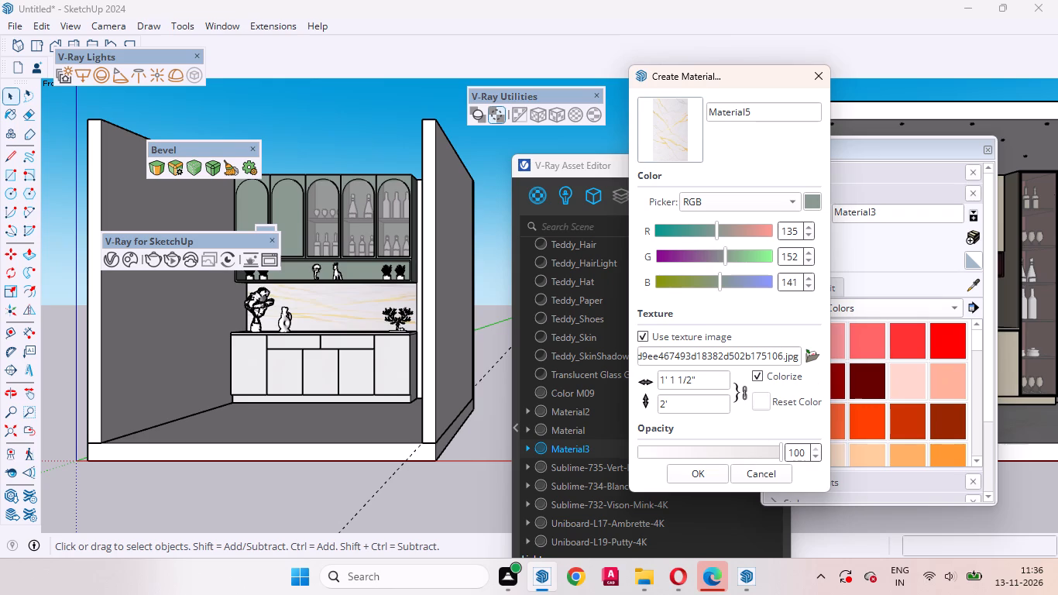
click(809, 350)
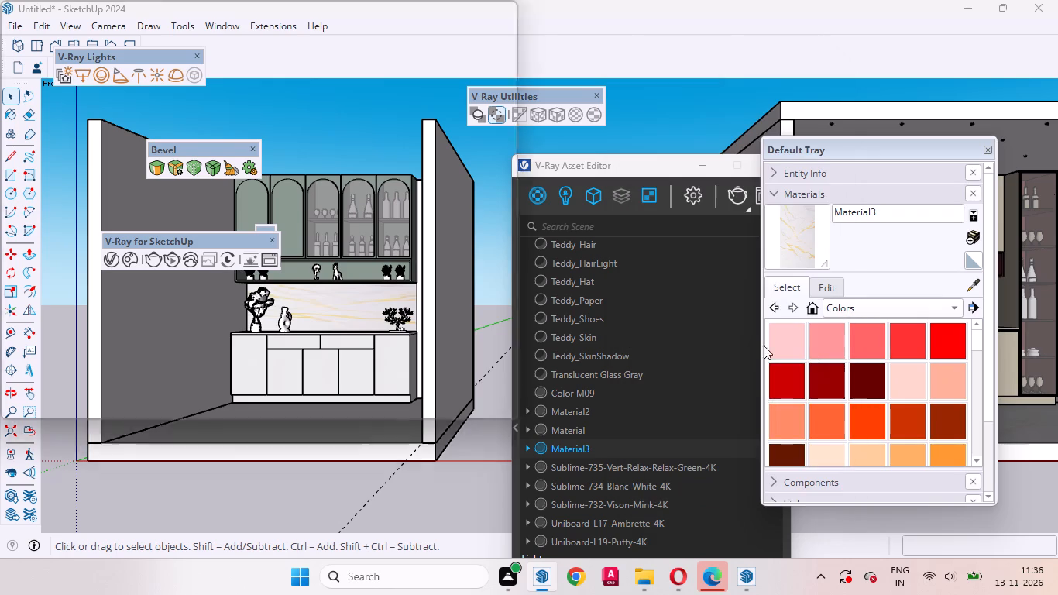
click(84, 224)
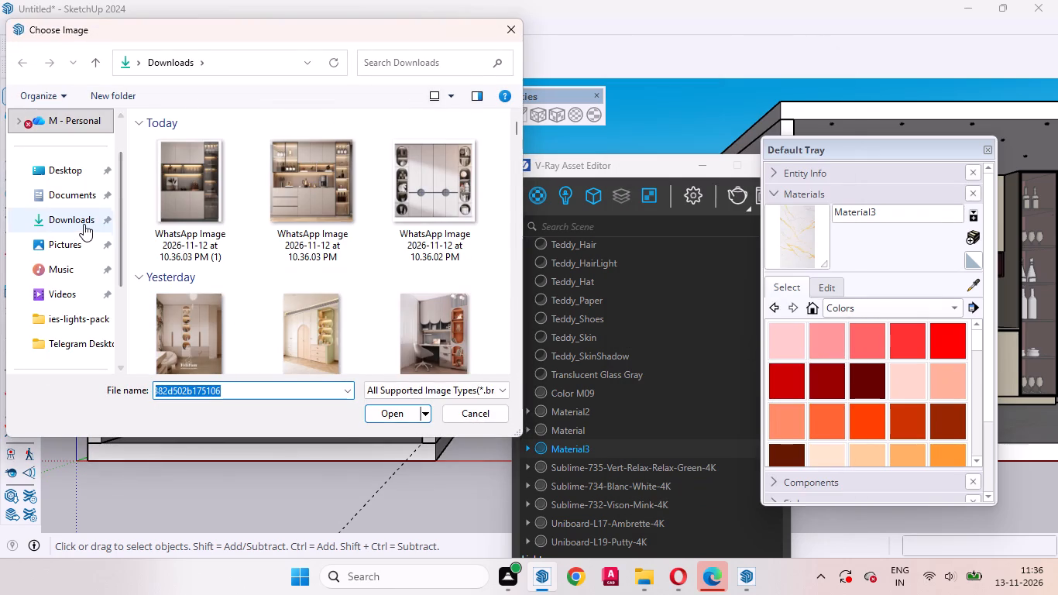
scroll(260, 231, down, 2)
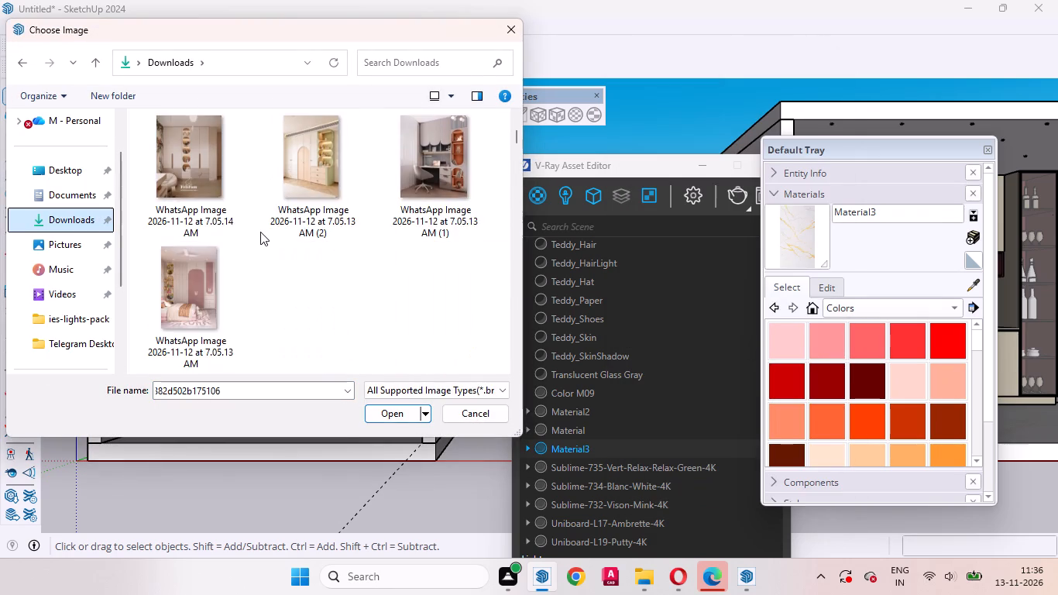
scroll(260, 232, down, 10)
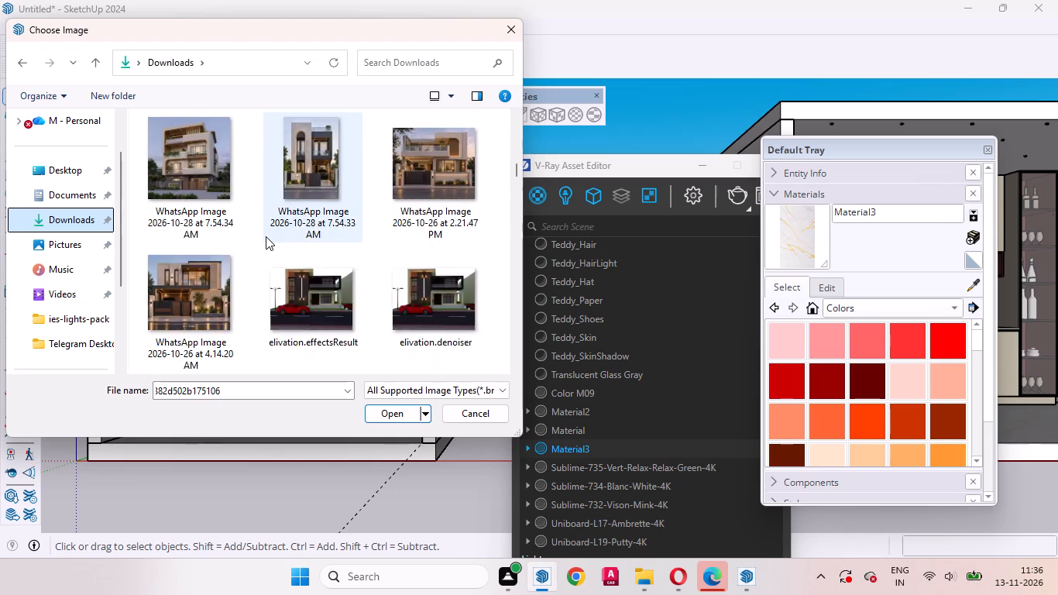
scroll(266, 236, down, 9)
scroll(266, 236, up, 2)
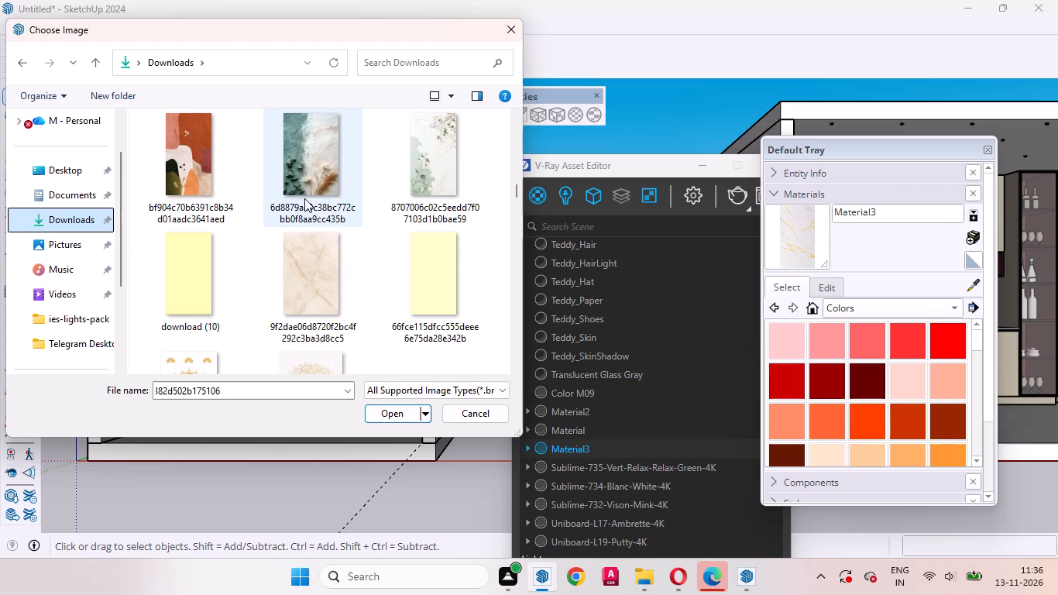
scroll(306, 203, up, 1)
scroll(307, 203, down, 3)
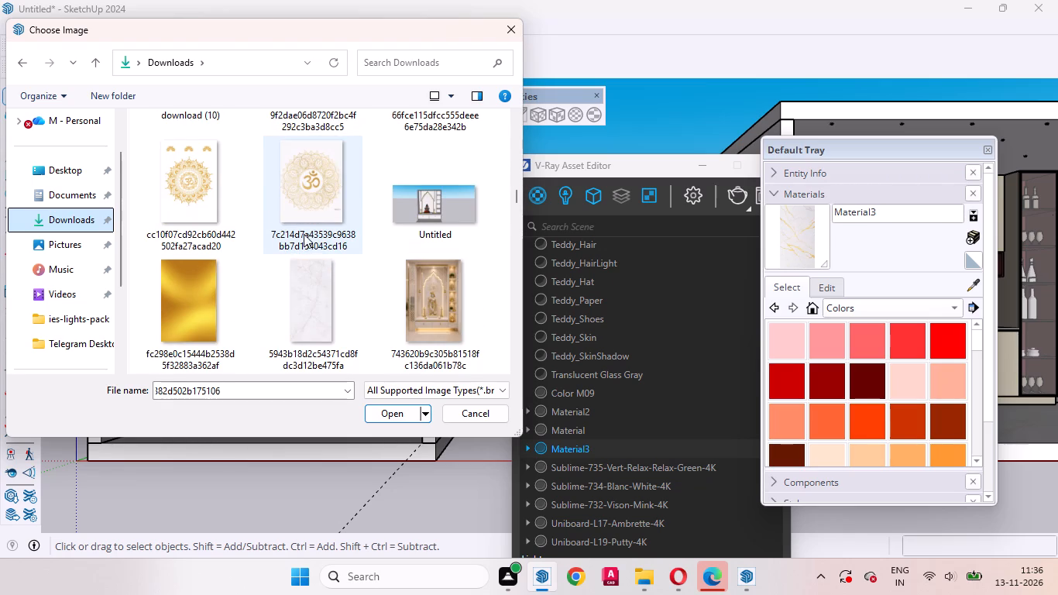
click(309, 294)
click(386, 408)
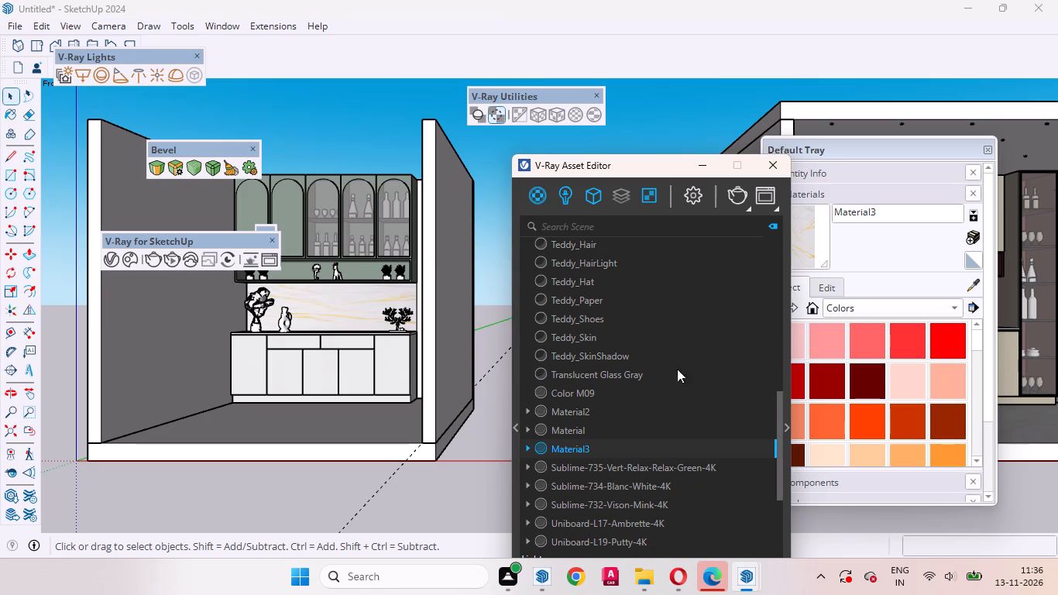
click(698, 166)
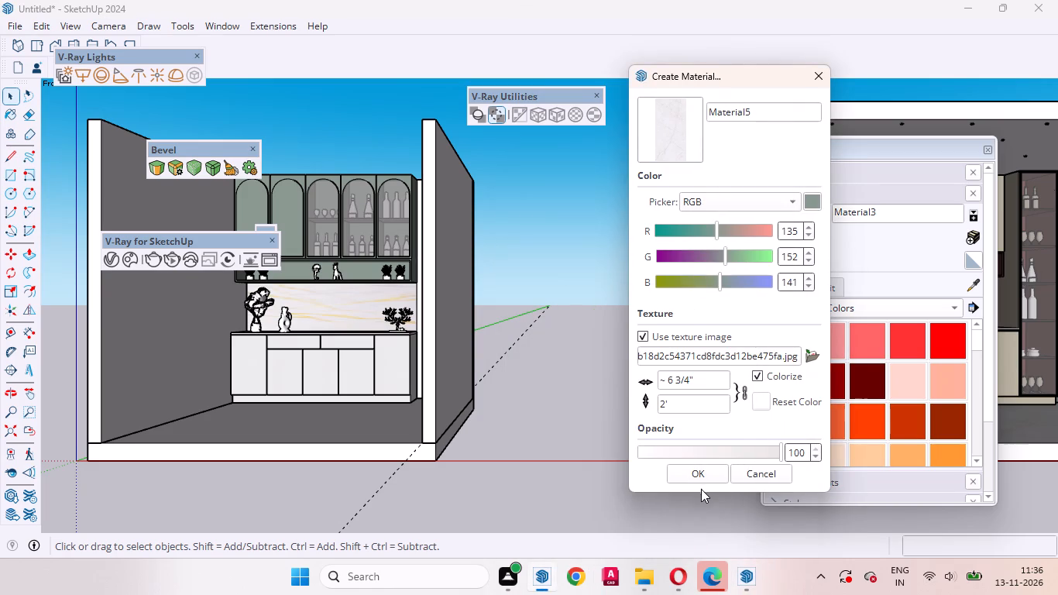
click(699, 473)
Open the bar unit's room group and paint its floor face with the new white marble material.
scroll(292, 414, up, 3)
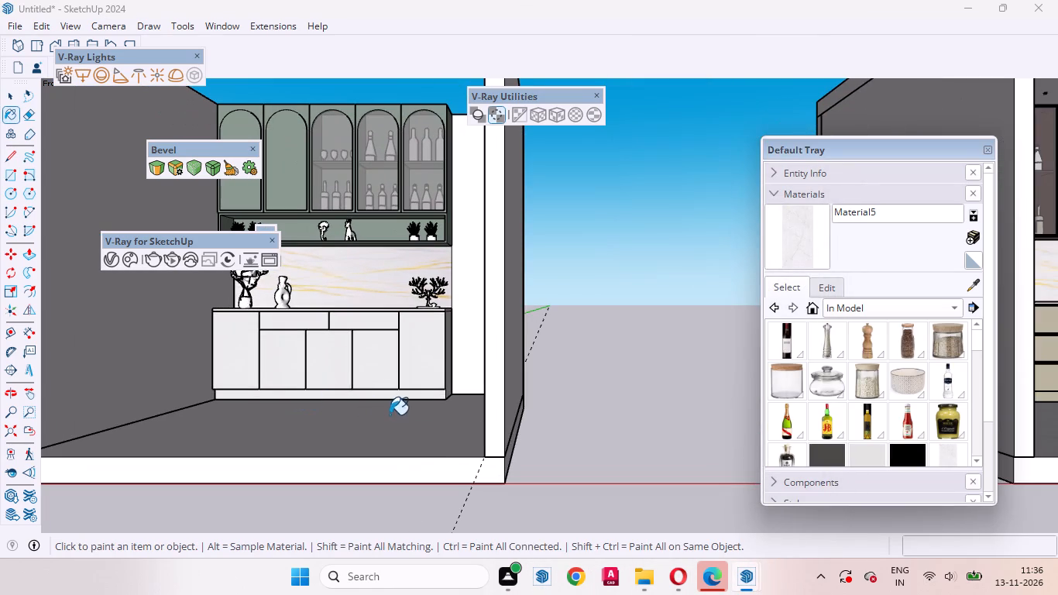
click(2, 91)
scroll(572, 375, up, 2)
scroll(577, 376, down, 3)
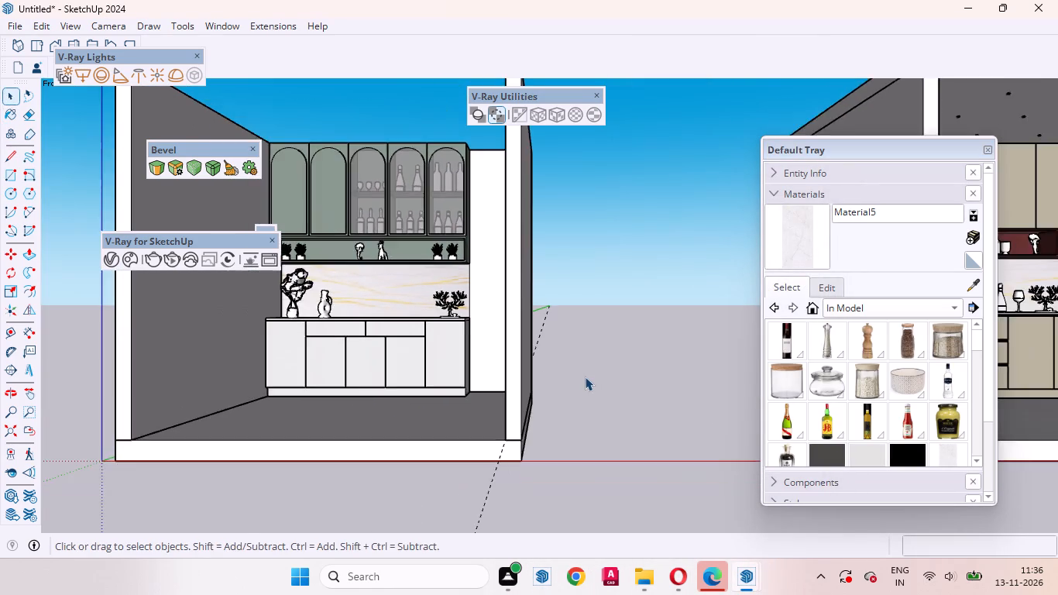
scroll(585, 377, down, 4)
middle_drag(454, 425, 434, 594)
scroll(455, 454, up, 3)
click(451, 452)
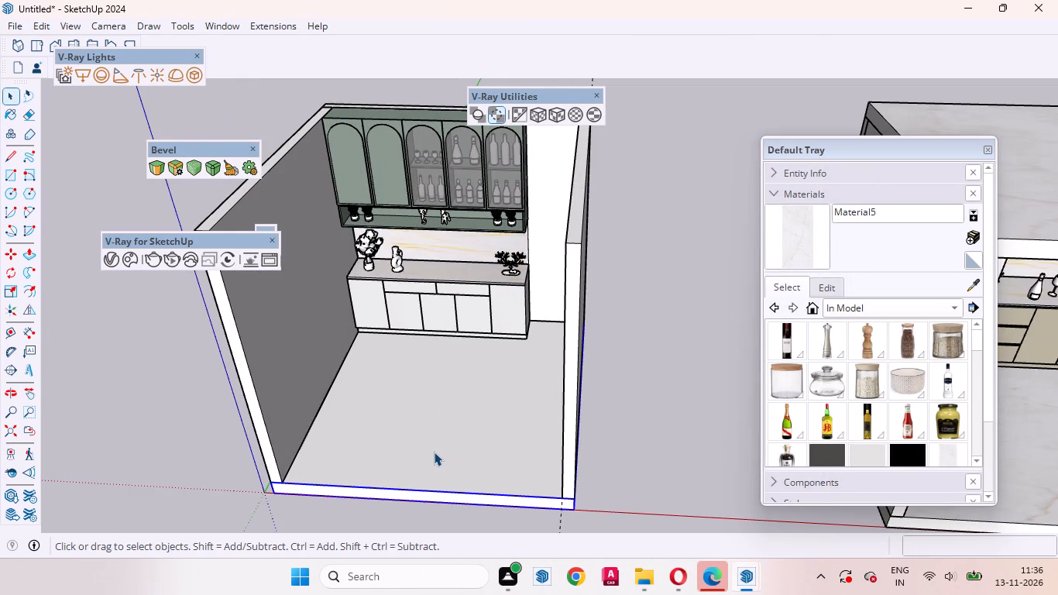
double_click(434, 452)
click(450, 420)
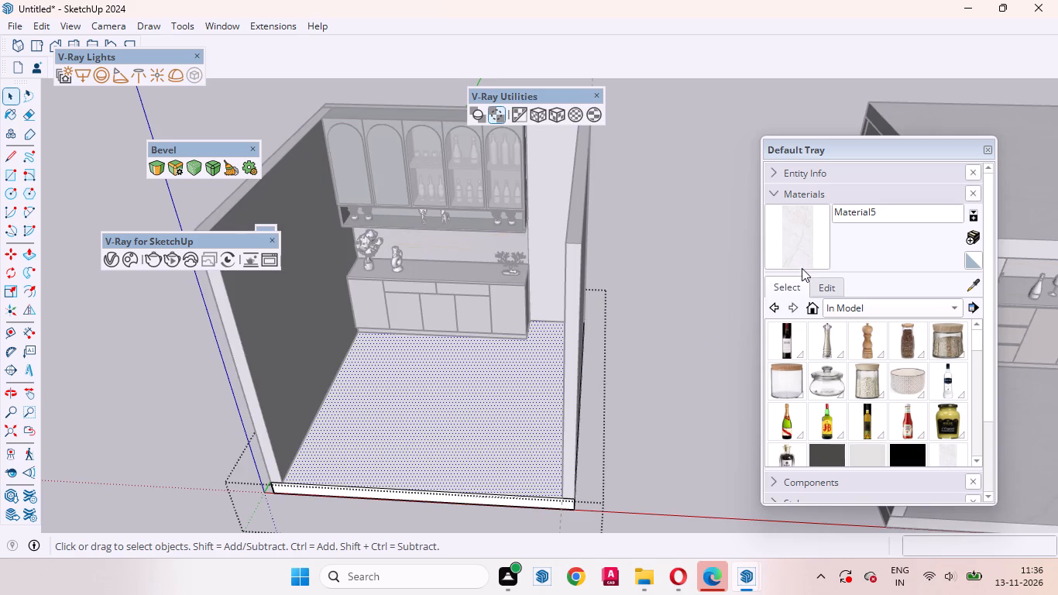
click(802, 256)
click(455, 466)
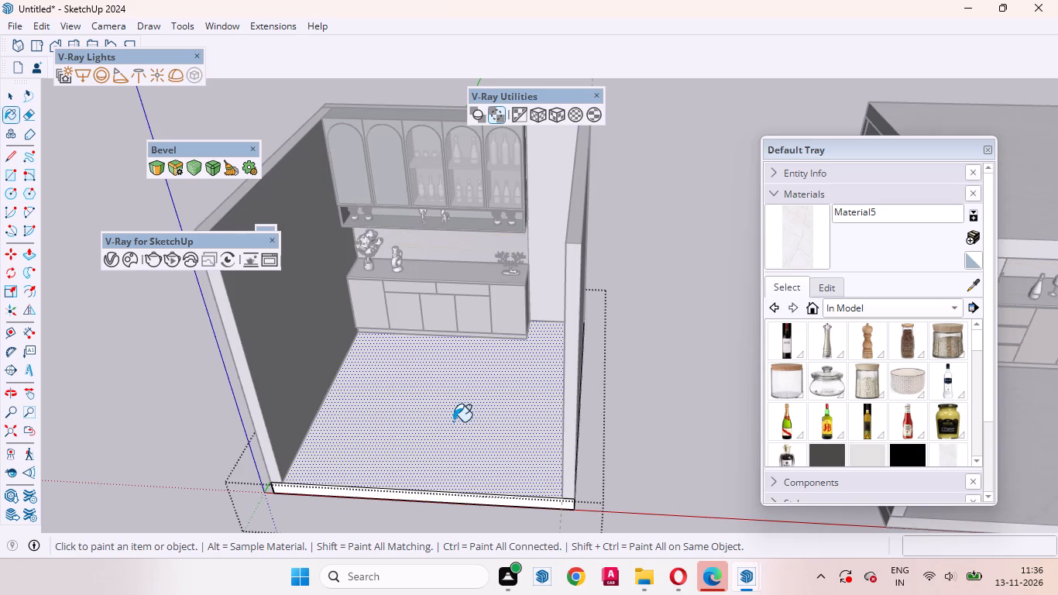
scroll(455, 430, up, 7)
click(437, 426)
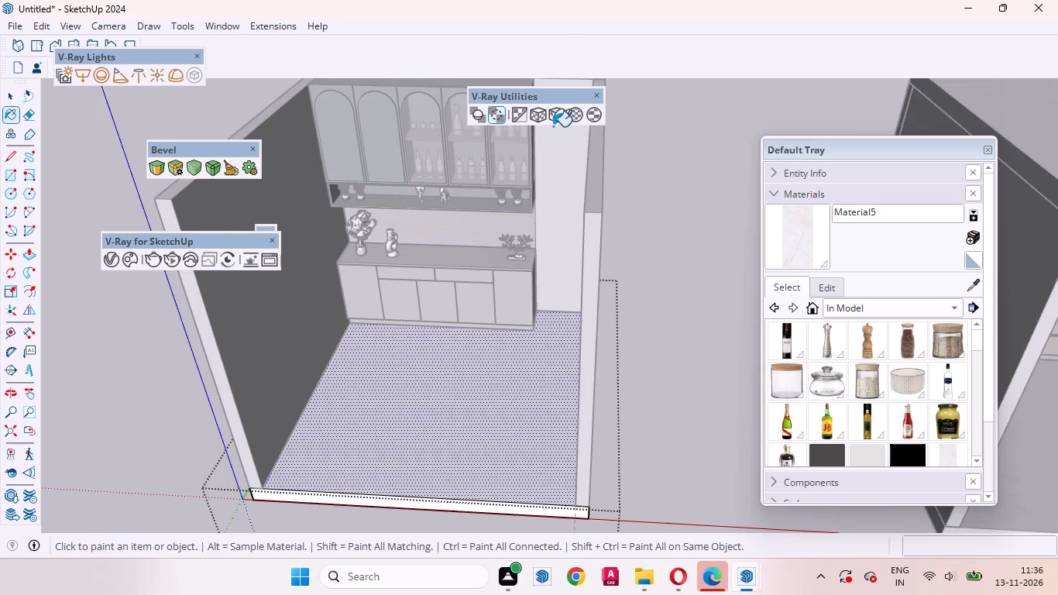
Apply V-Ray's fitted tri-planar projection to the marble floor face and leave the room group.
click(555, 119)
click(636, 361)
click(641, 362)
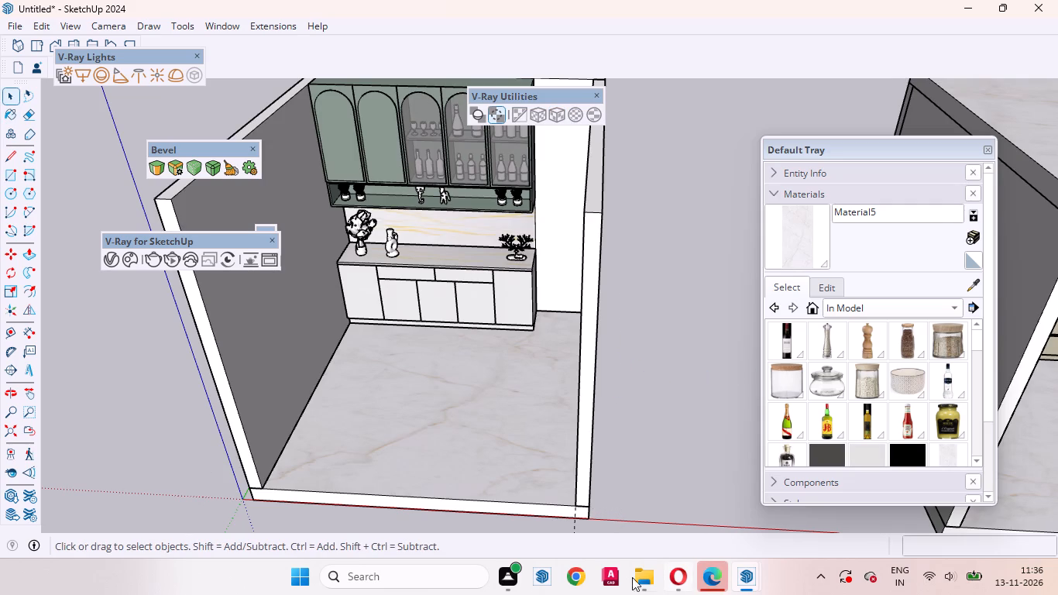
Bring back the V-Ray Asset Editor and make the floor's Material5 editable as a V-Ray material.
click(114, 257)
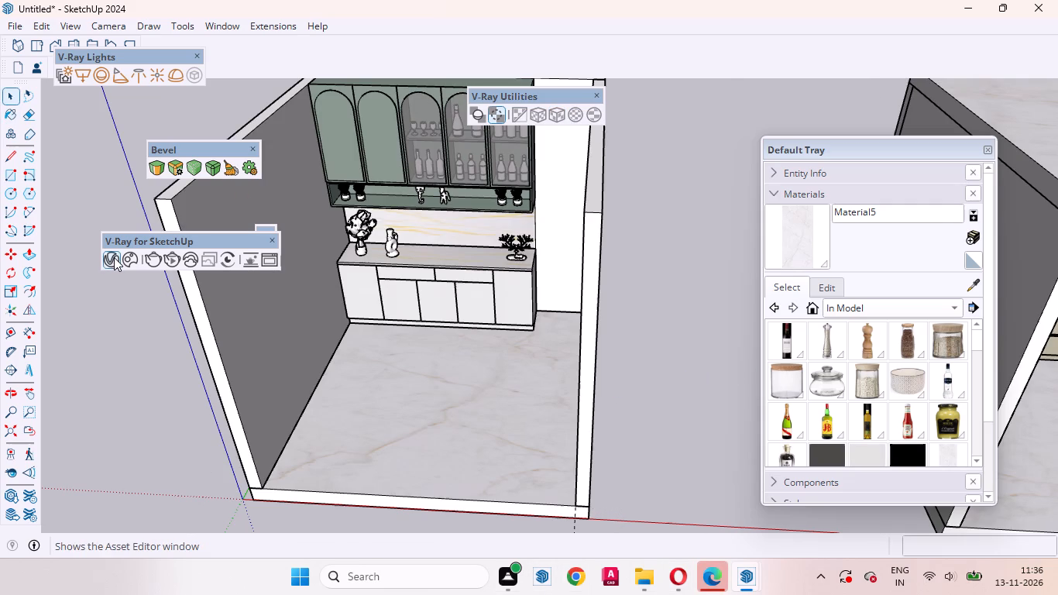
drag(637, 167, 502, 107)
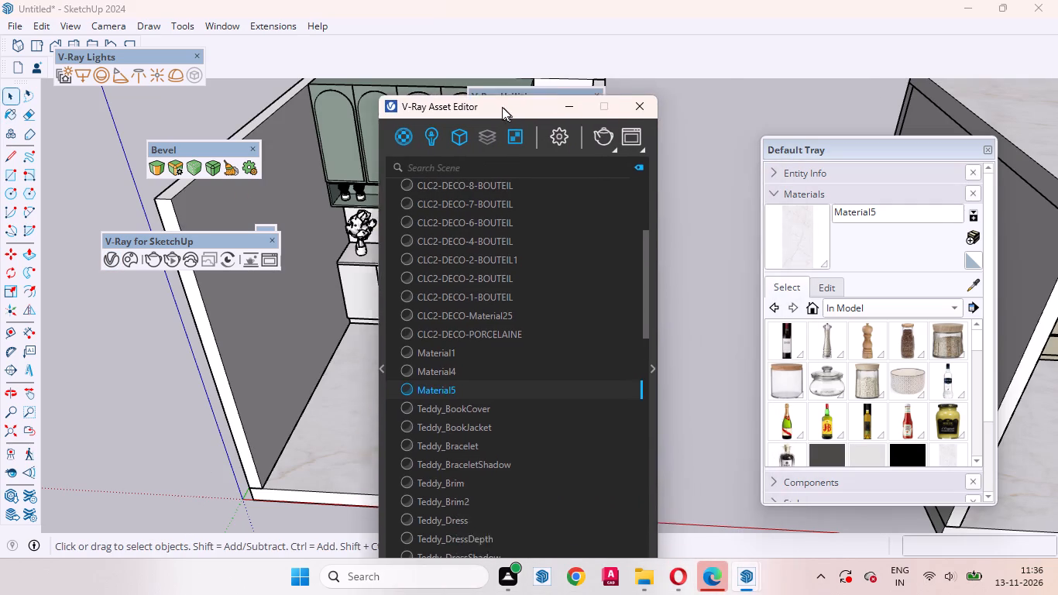
drag(502, 107, 472, 63)
click(623, 328)
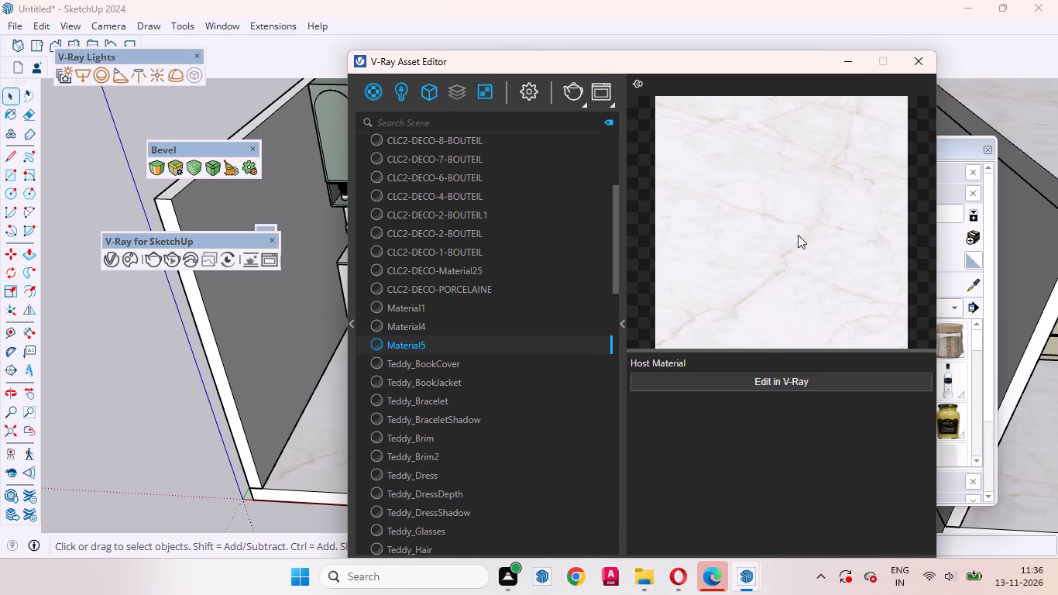
click(768, 372)
click(770, 380)
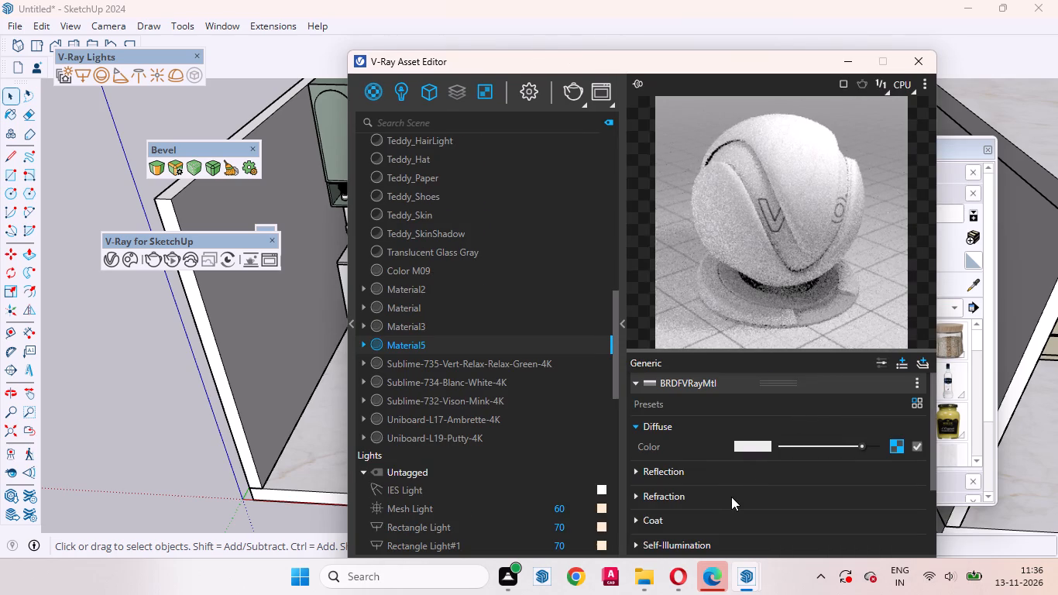
Switch Material5's surface control to Use Glossiness, set its reflection color to a light grey, and collapse its settings.
click(725, 475)
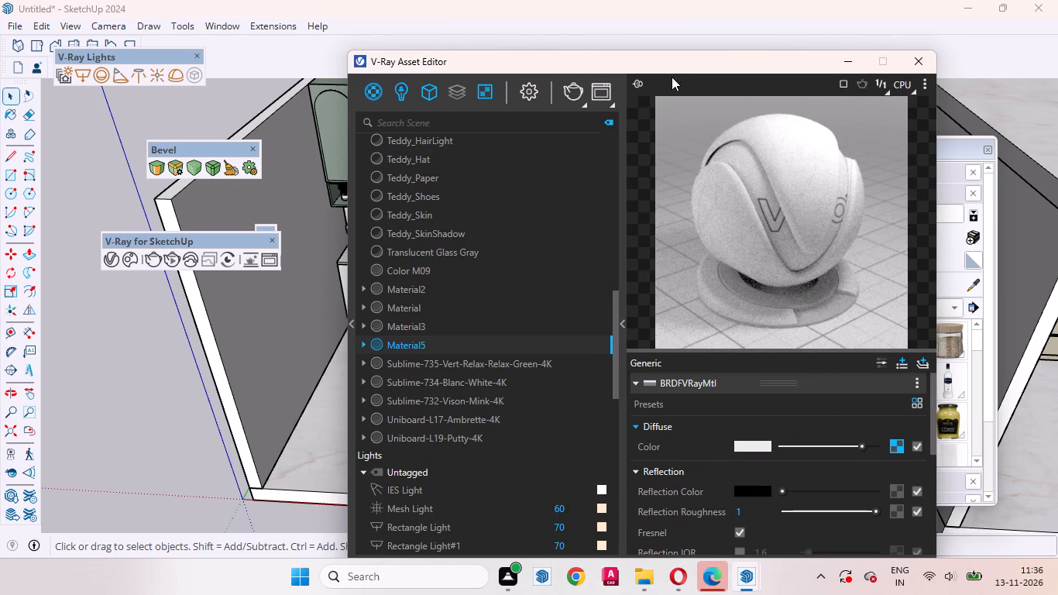
drag(675, 73, 647, 16)
scroll(692, 417, down, 2)
click(885, 389)
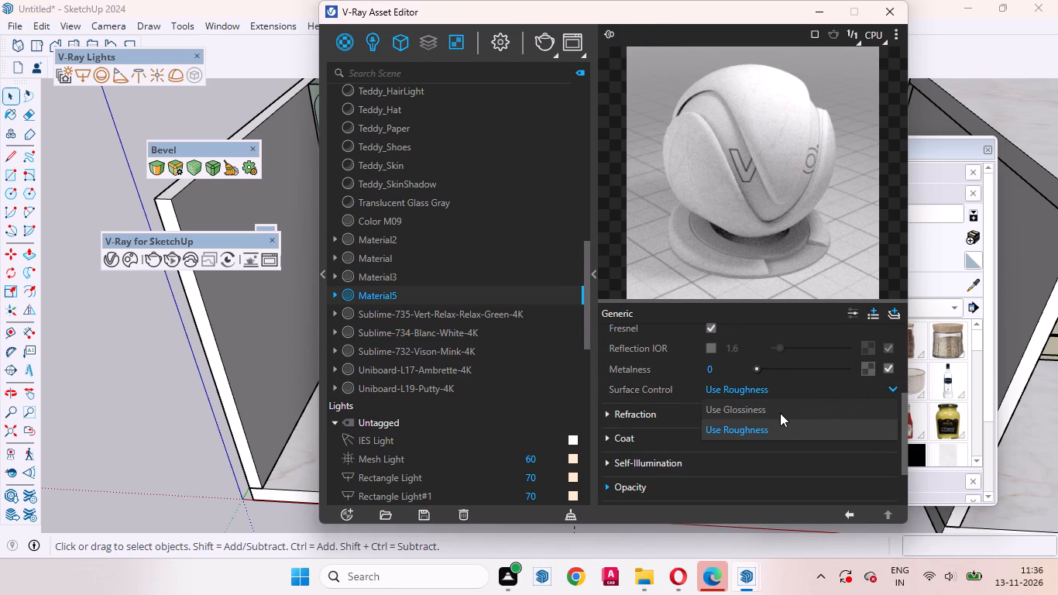
click(766, 409)
scroll(744, 419, up, 1)
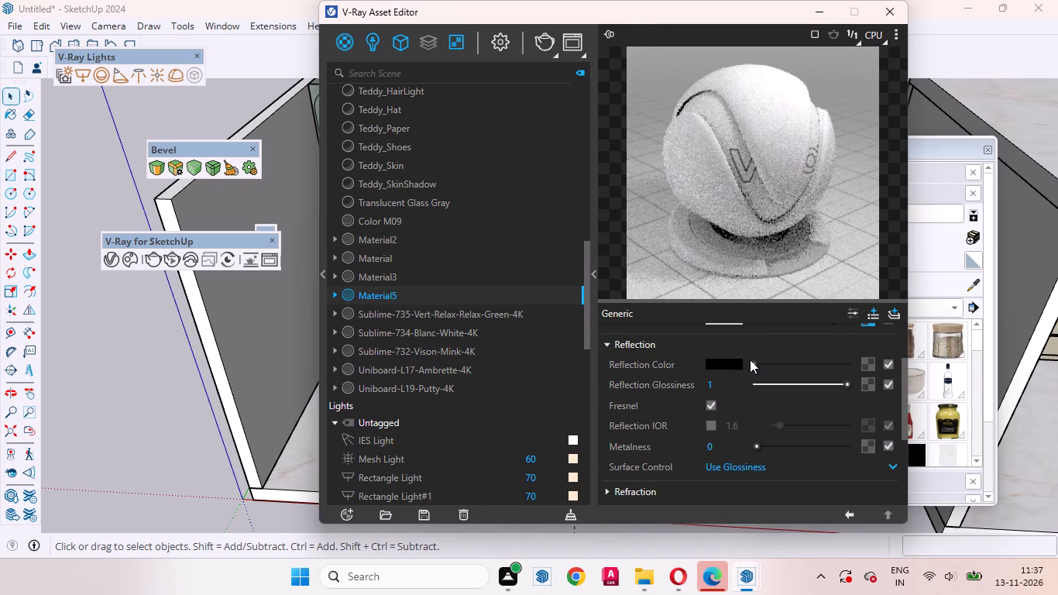
drag(750, 359, 772, 358)
drag(754, 362, 788, 362)
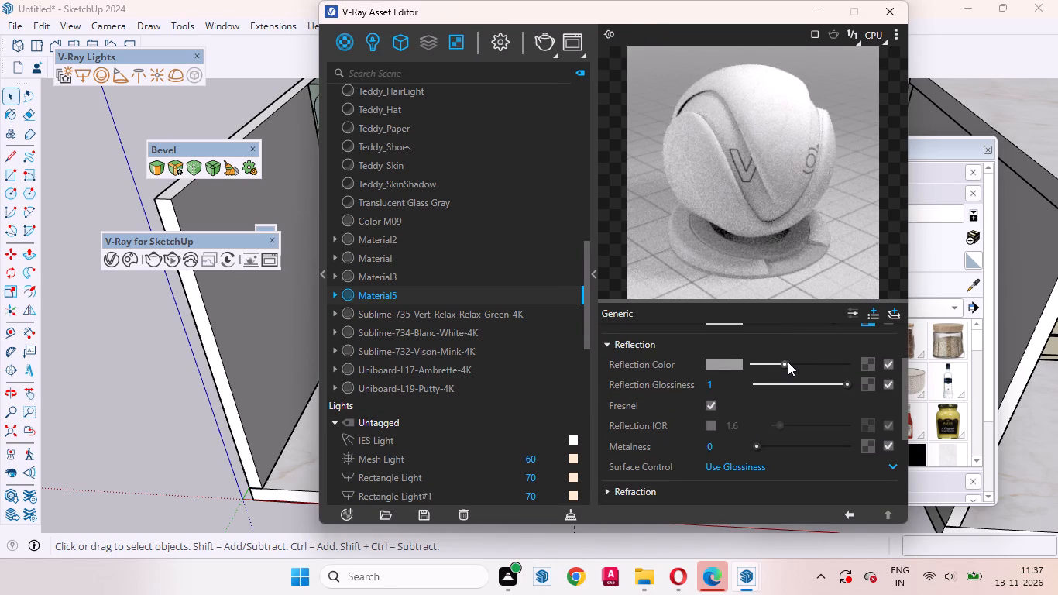
drag(788, 362, 789, 362)
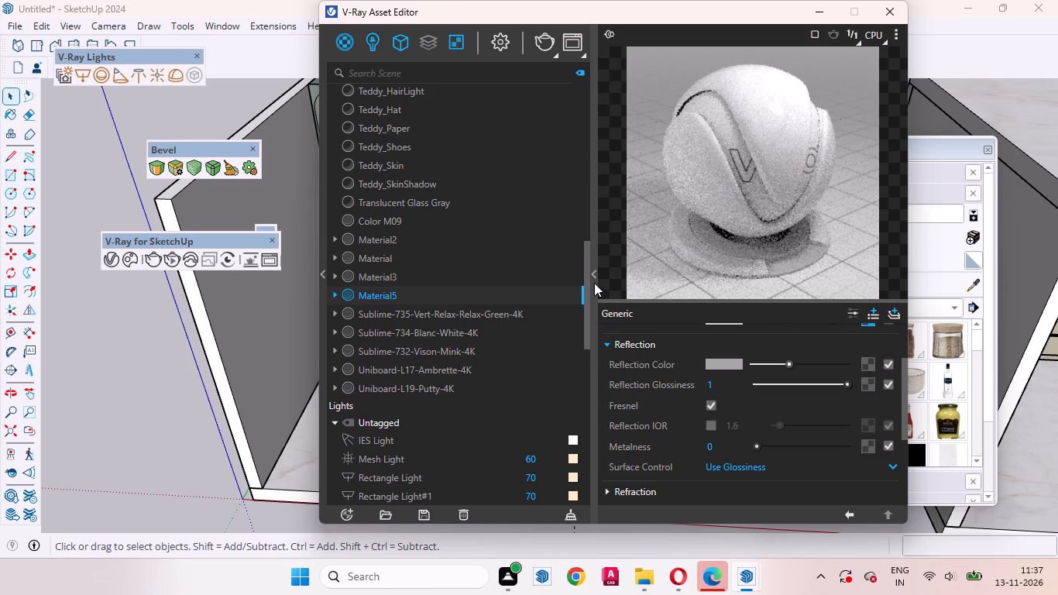
click(594, 283)
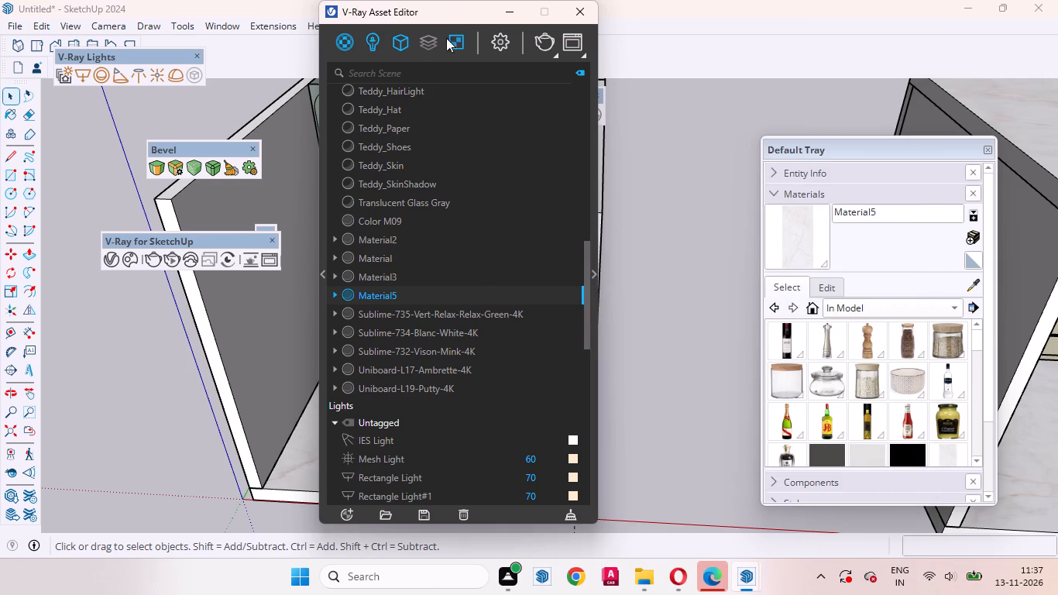
Clear the model view by minimizing the V-Ray Asset Editor and docking the V-Ray Utilities toolbar, with the model seen from the front.
drag(469, 15, 722, 379)
scroll(718, 338, down, 6)
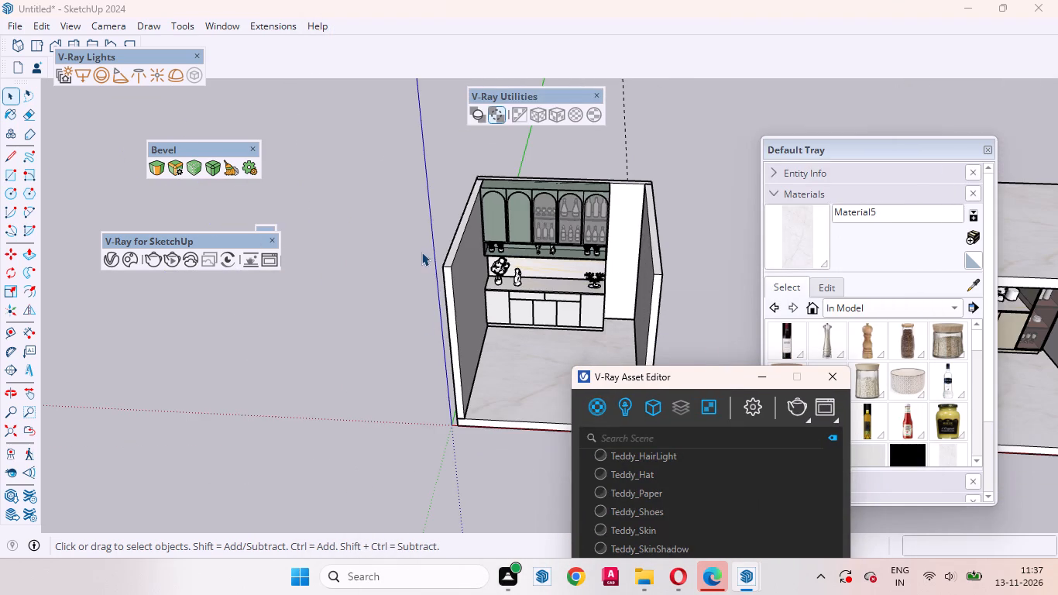
scroll(431, 256, up, 20)
scroll(431, 256, up, 2)
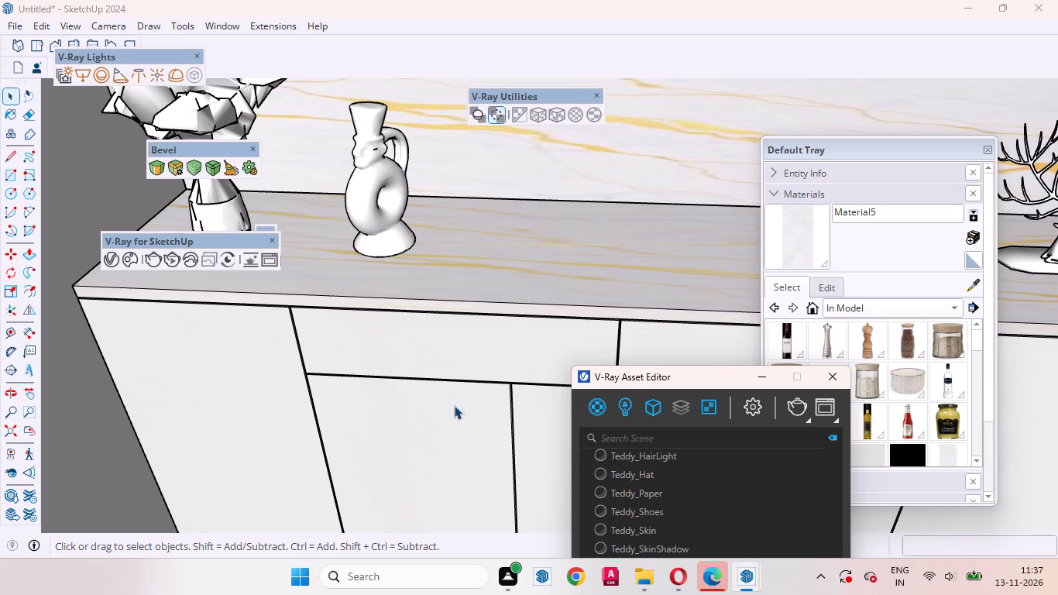
scroll(451, 387, down, 4)
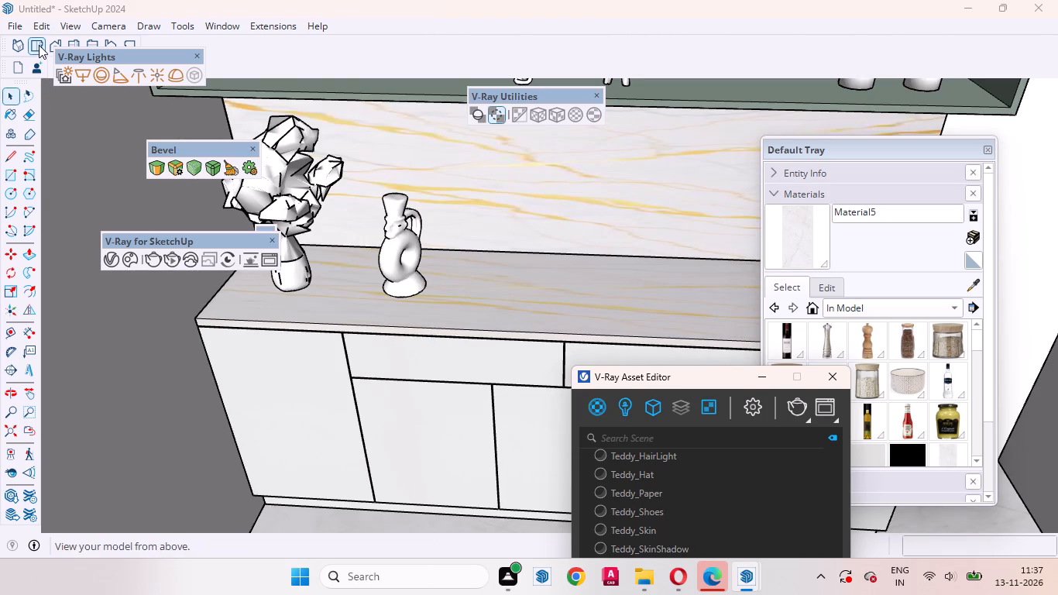
click(50, 44)
scroll(576, 266, down, 5)
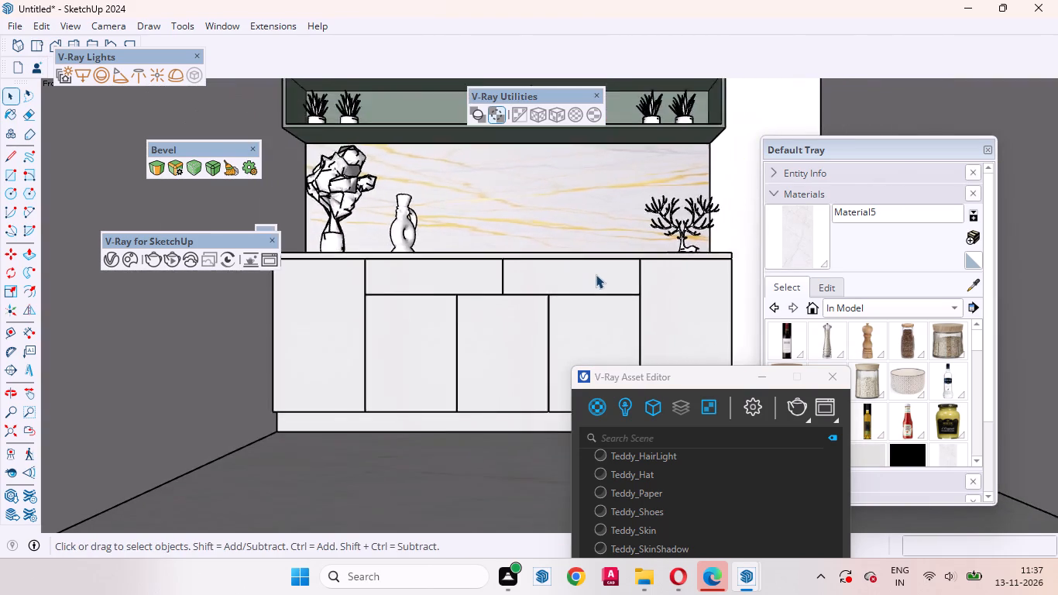
scroll(596, 274, down, 8)
scroll(509, 391, up, 1)
scroll(510, 399, down, 1)
click(755, 382)
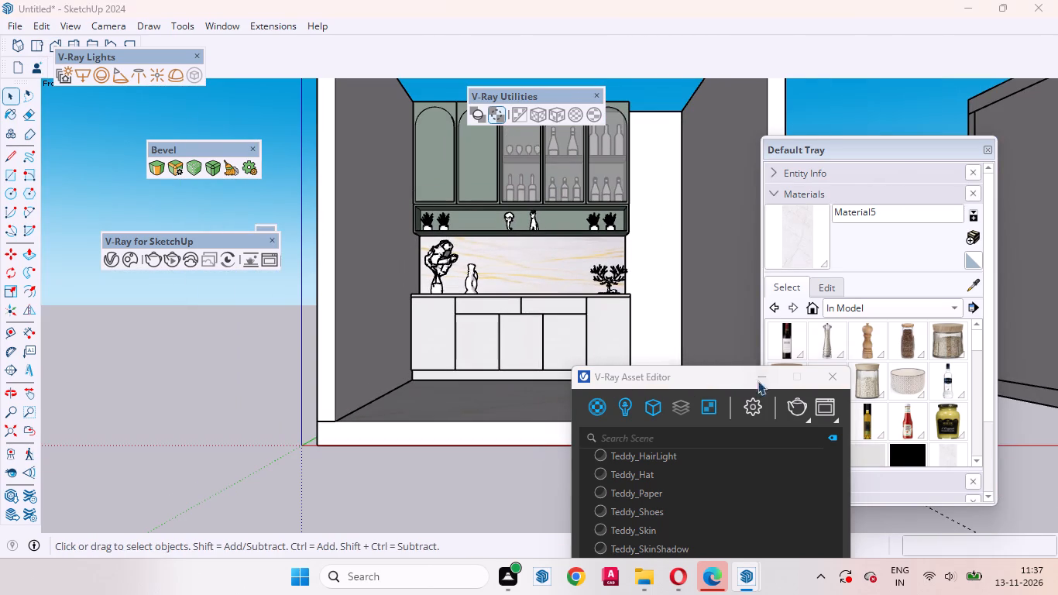
drag(569, 94, 542, 25)
Position the camera at the room's front floor edge, facing the bar unit, with an eye height of 5'.
scroll(544, 424, down, 4)
middle_drag(579, 409, 579, 531)
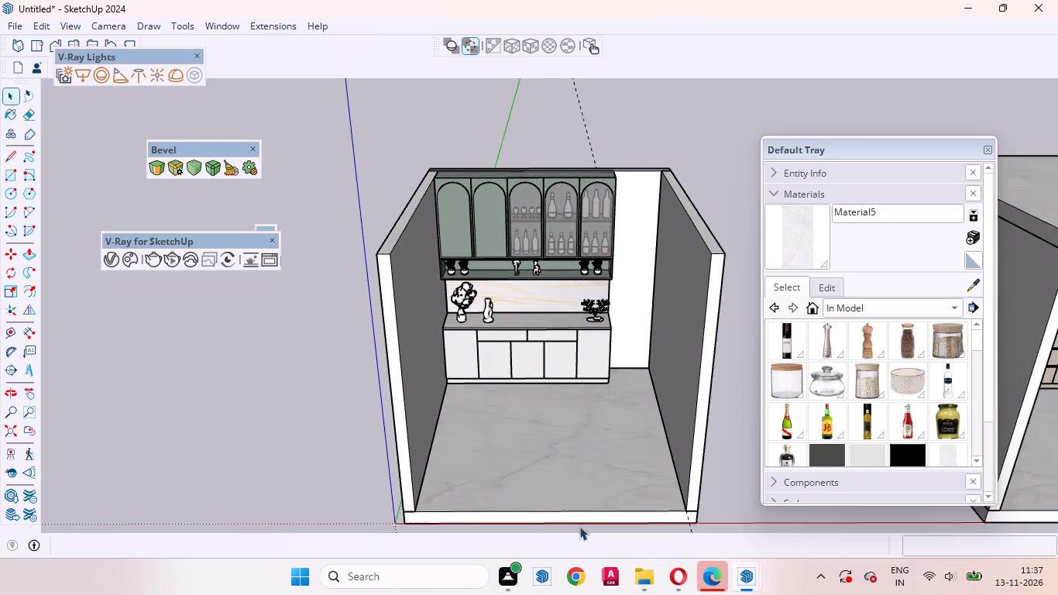
scroll(602, 463, down, 4)
middle_drag(593, 522, 587, 594)
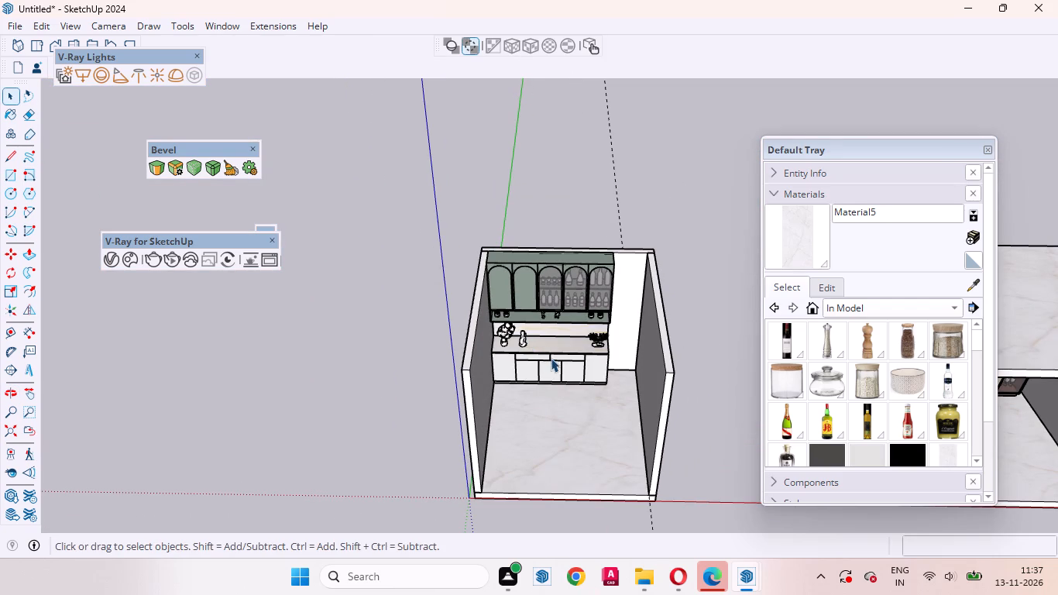
click(12, 455)
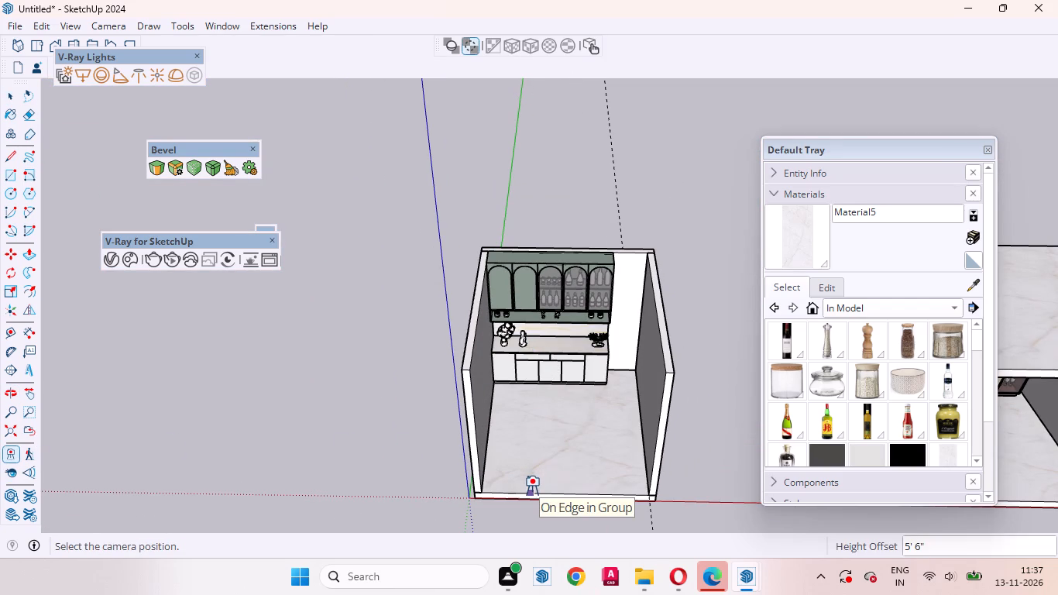
drag(531, 490, 531, 481)
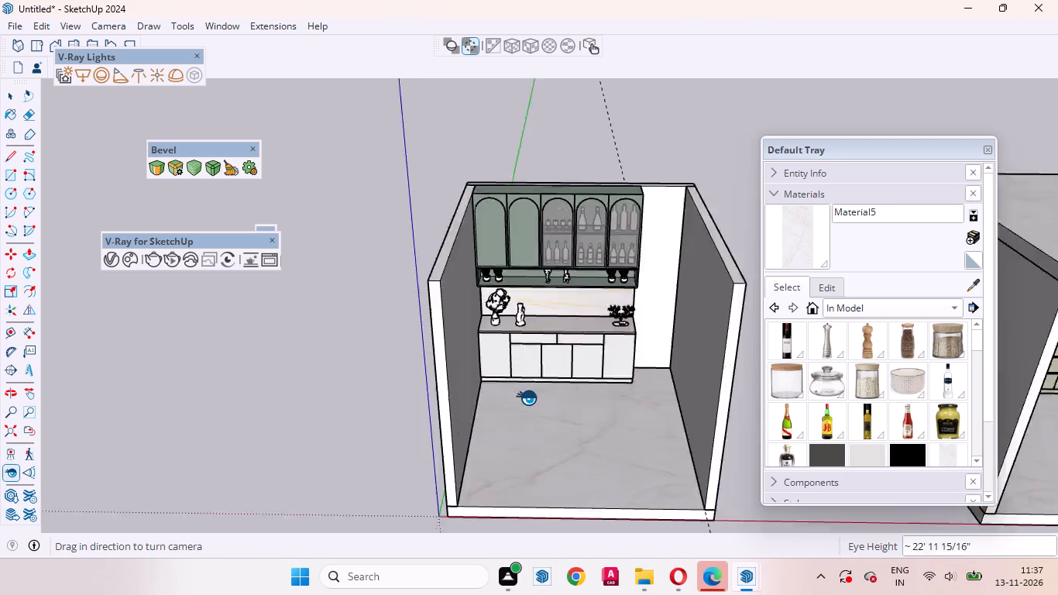
text(5')
key(Return)
key(space)
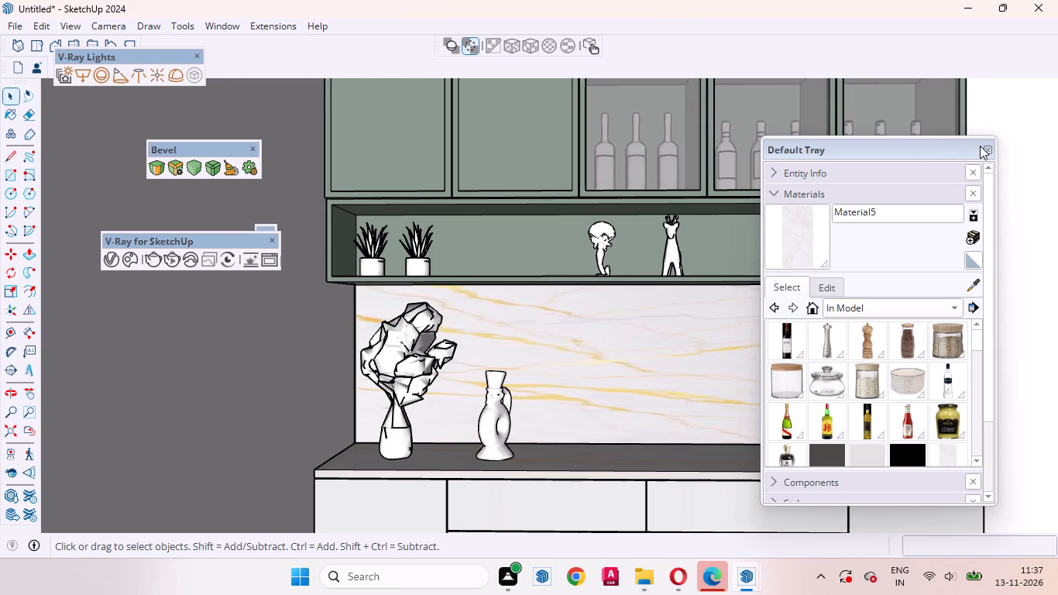
Move the Default Tray out of the model view and widen the camera's field of view to 50 degrees.
drag(933, 144, 926, 551)
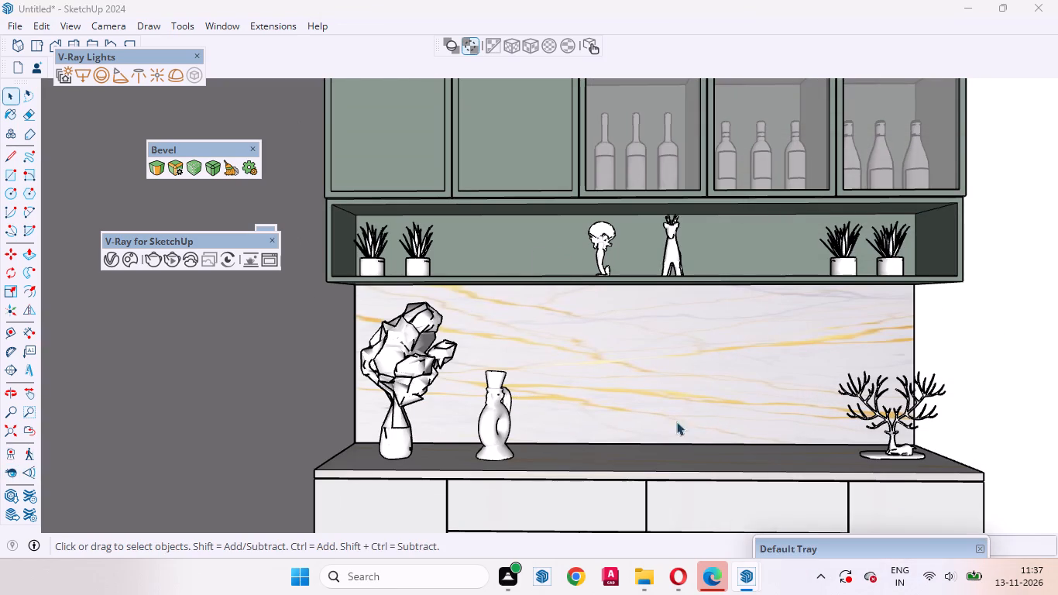
click(7, 408)
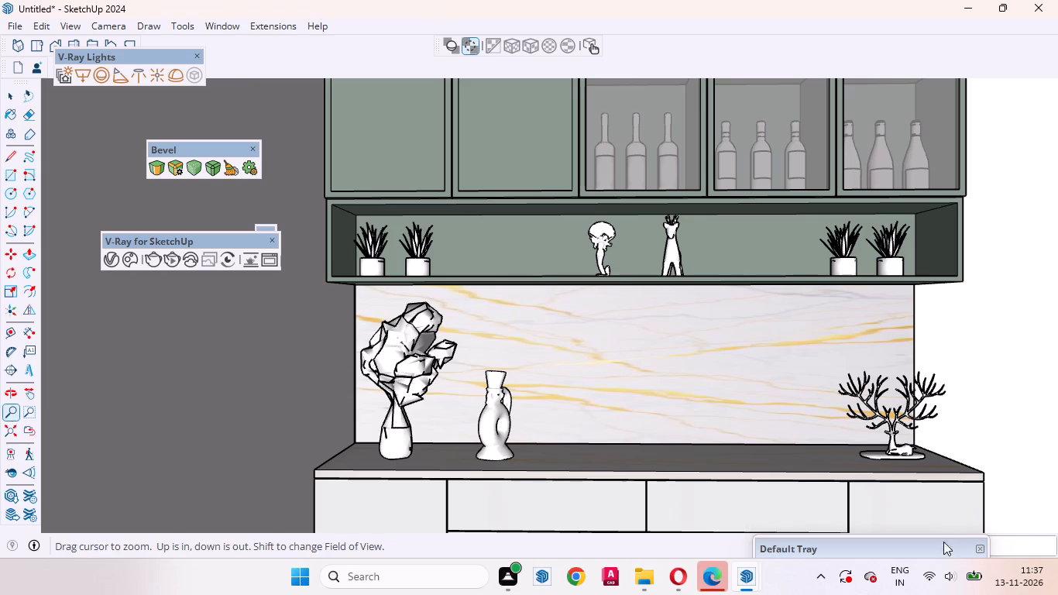
drag(919, 552, 696, 557)
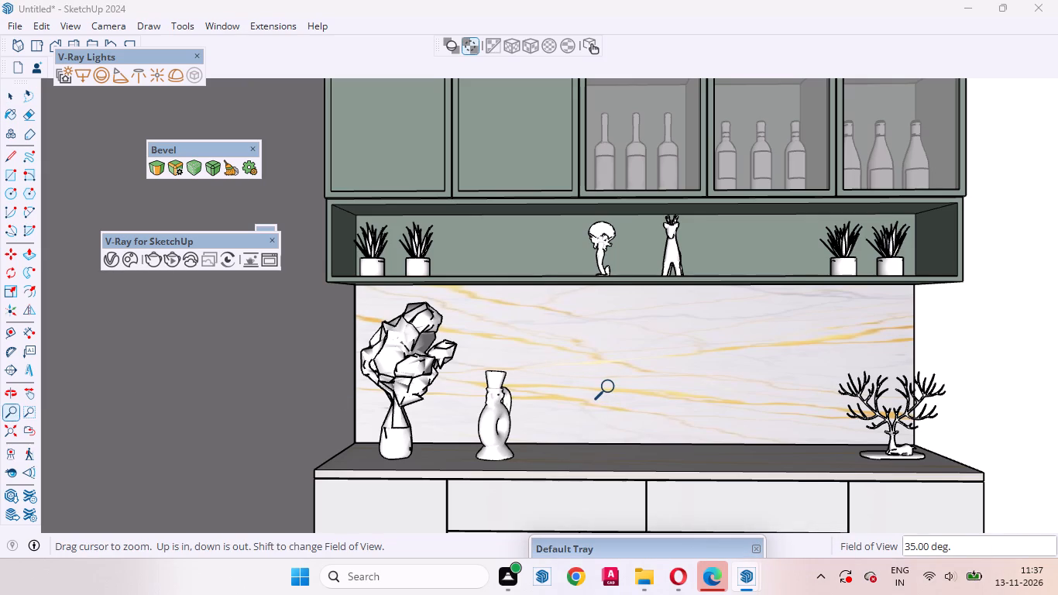
key(5)
key(0)
key(Return)
click(9, 409)
text(50)
key(Return)
key(space)
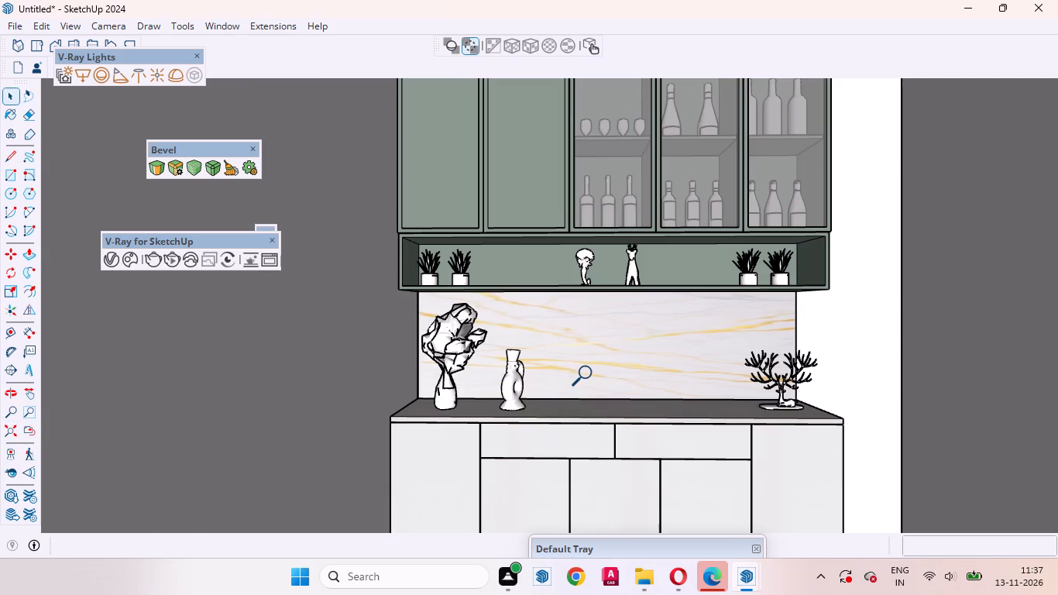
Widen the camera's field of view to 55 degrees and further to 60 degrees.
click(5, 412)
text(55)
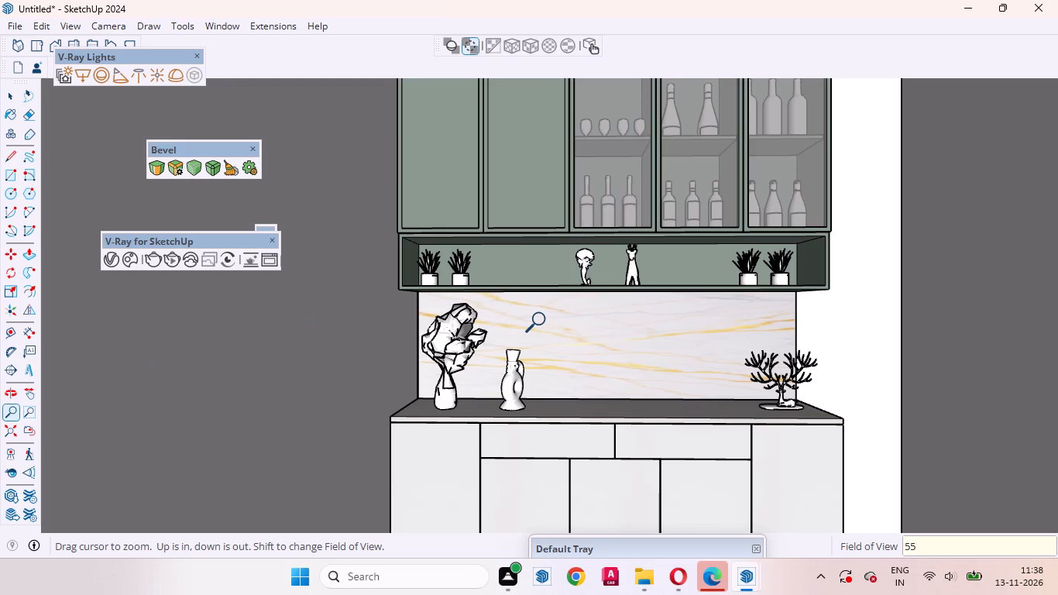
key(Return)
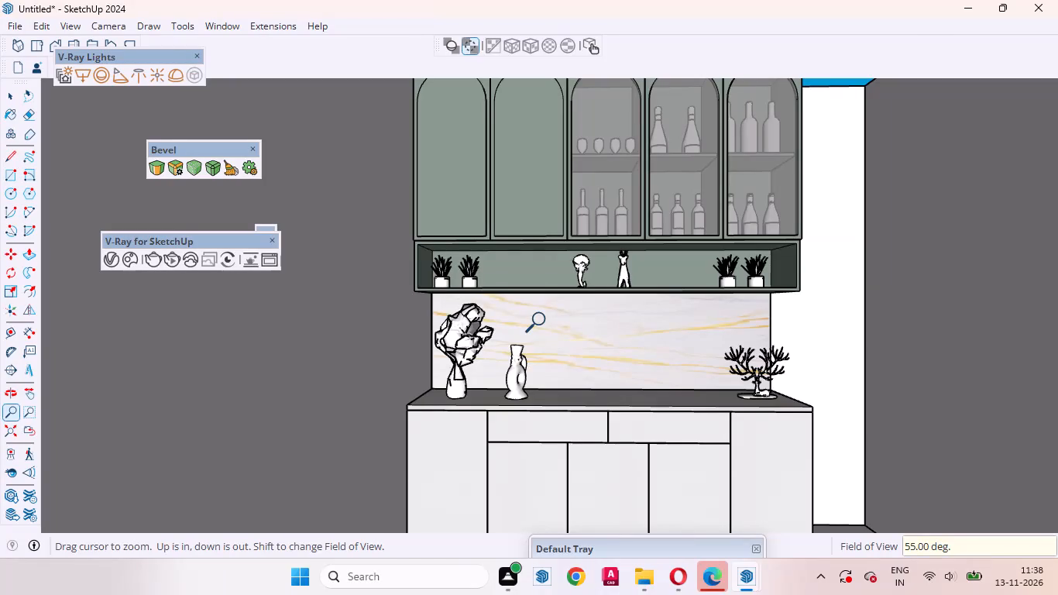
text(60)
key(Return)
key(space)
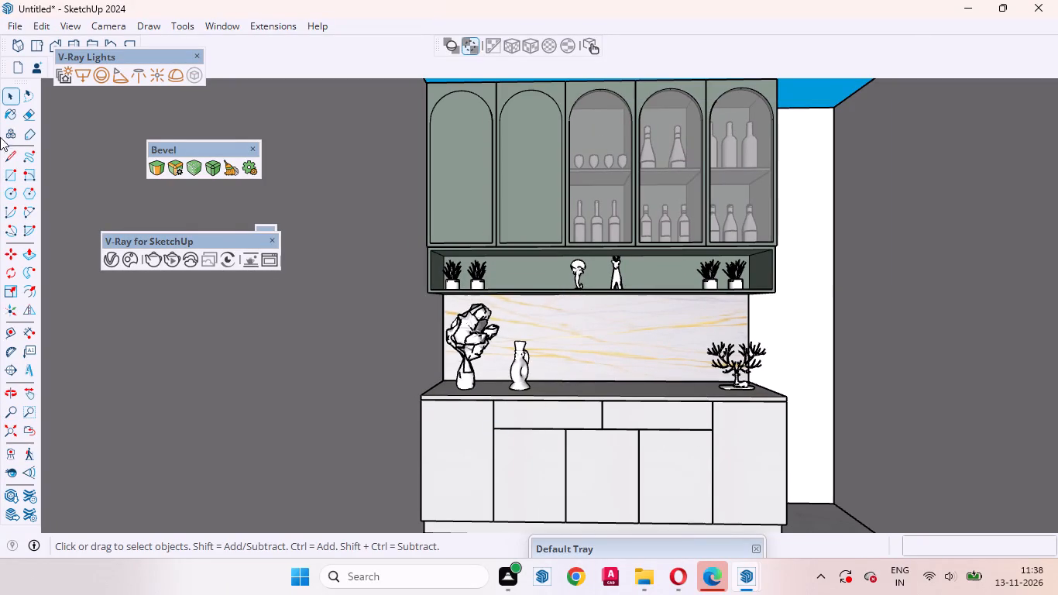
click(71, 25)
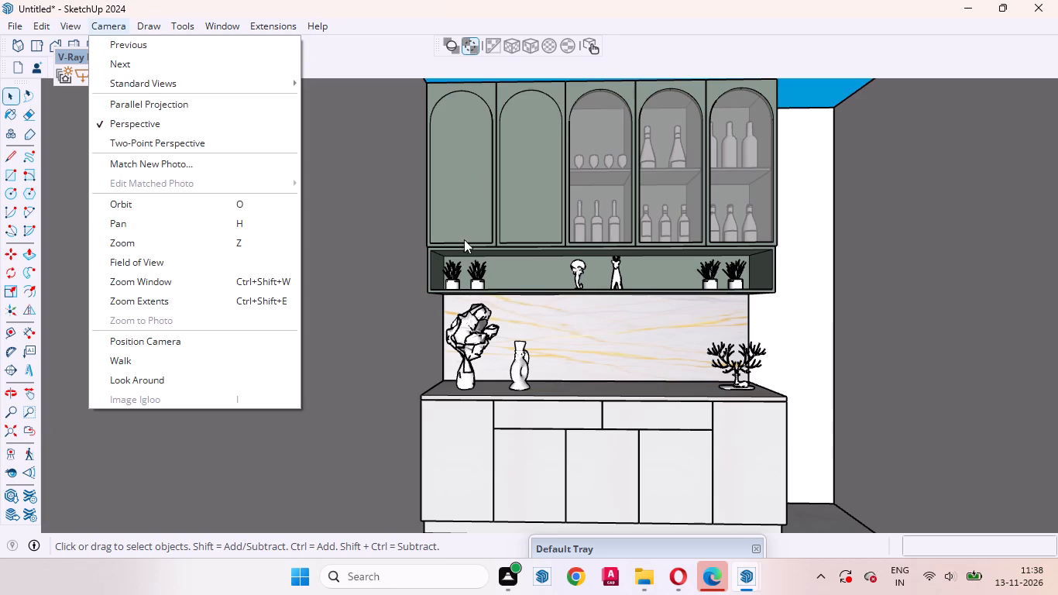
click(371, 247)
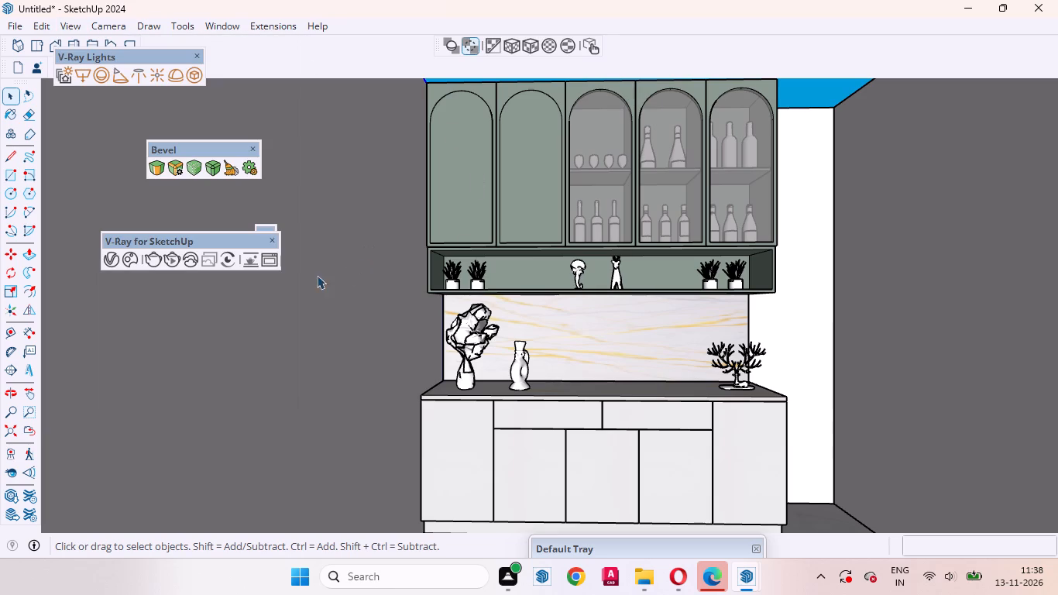
Adjust the framing of the bar unit slightly and set the camera's field of view to 62 degrees.
click(29, 391)
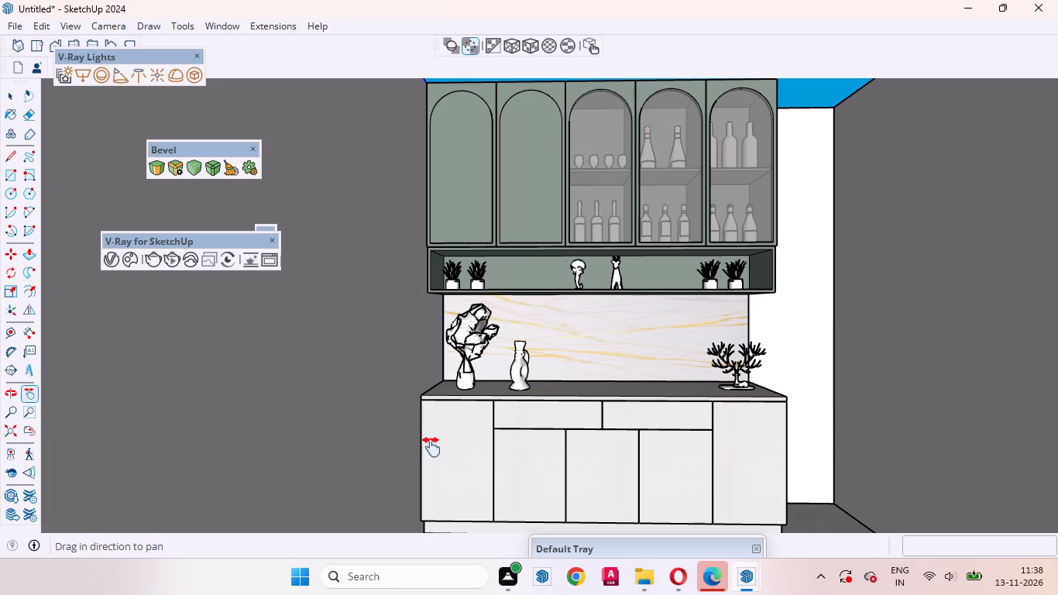
click(510, 452)
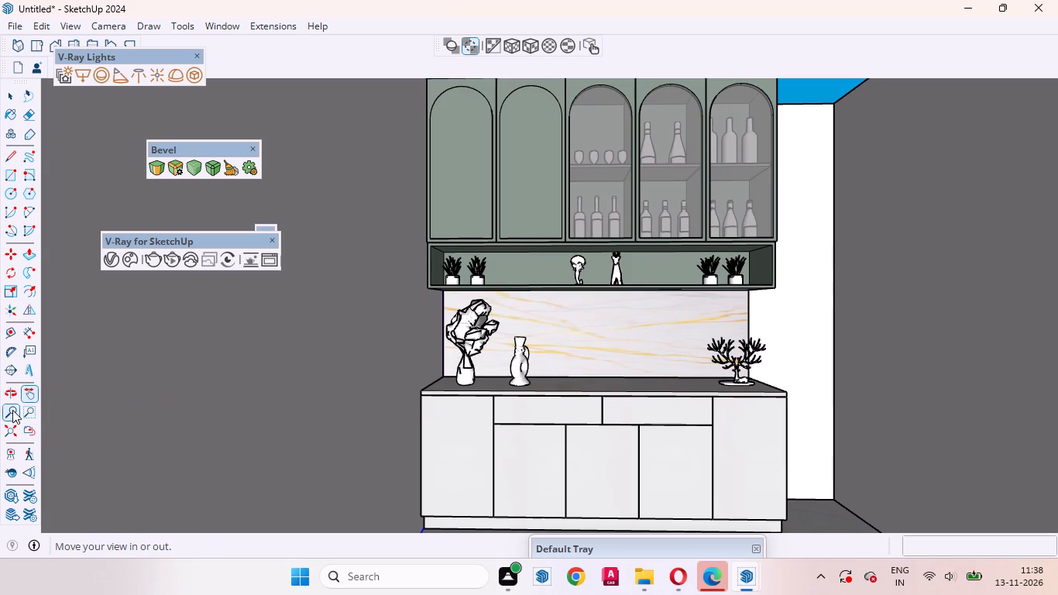
click(12, 473)
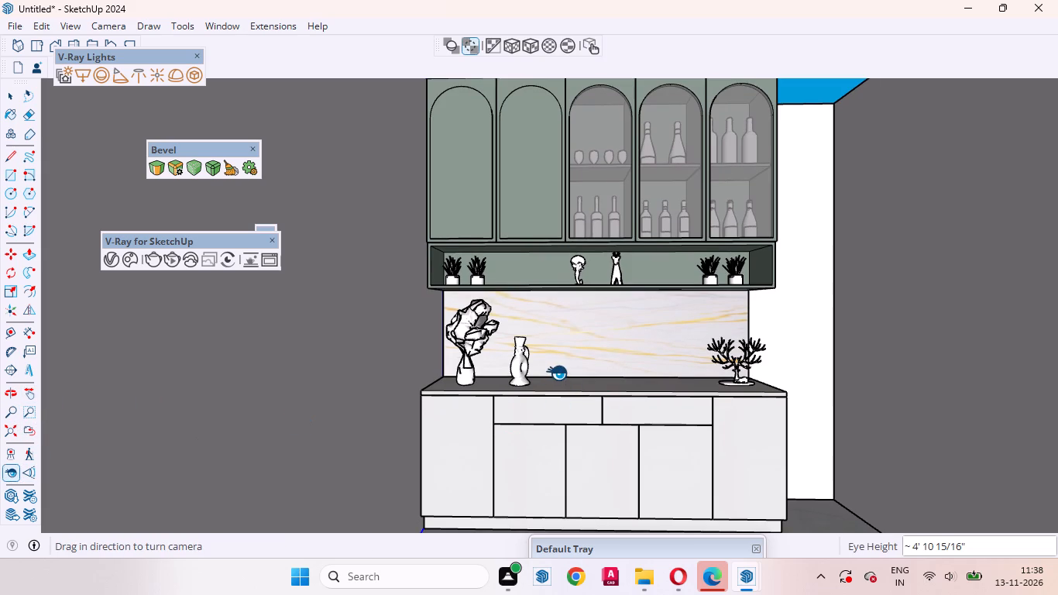
click(8, 411)
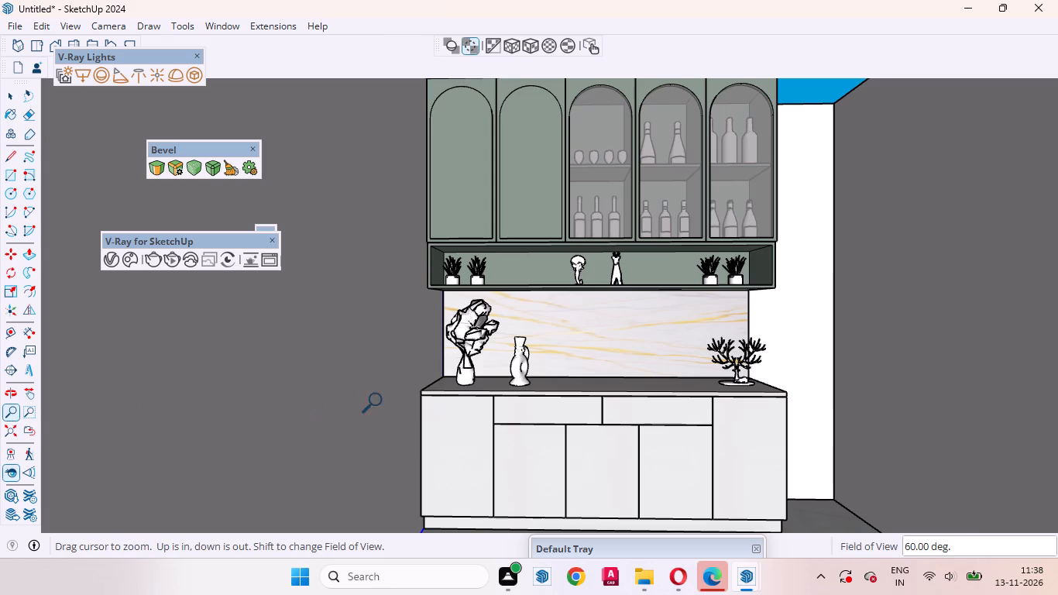
text(62)
key(Return)
key(space)
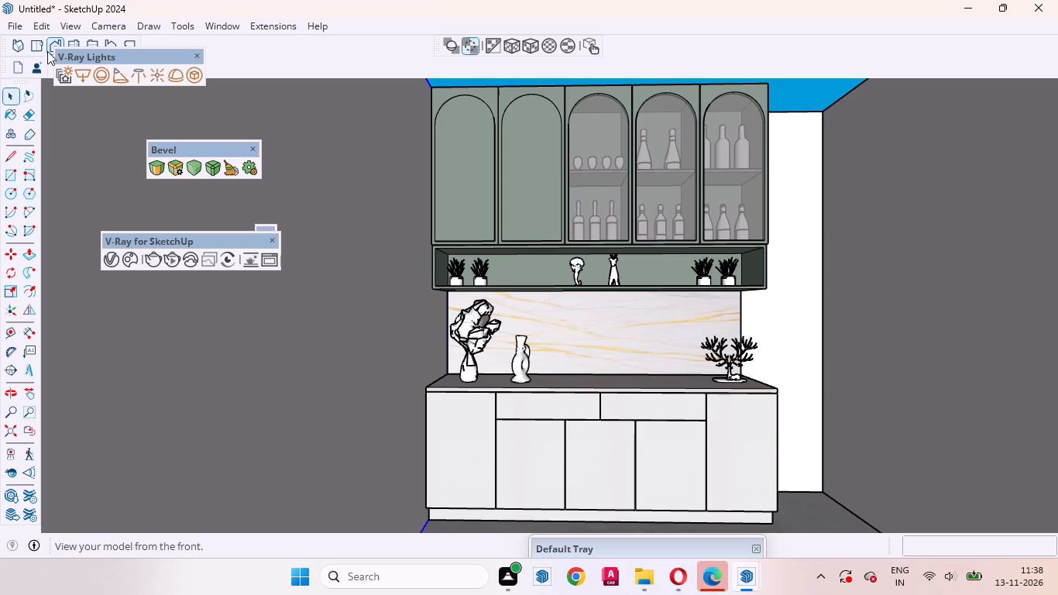
Save the current camera view of the bar unit as a new scene.
click(68, 26)
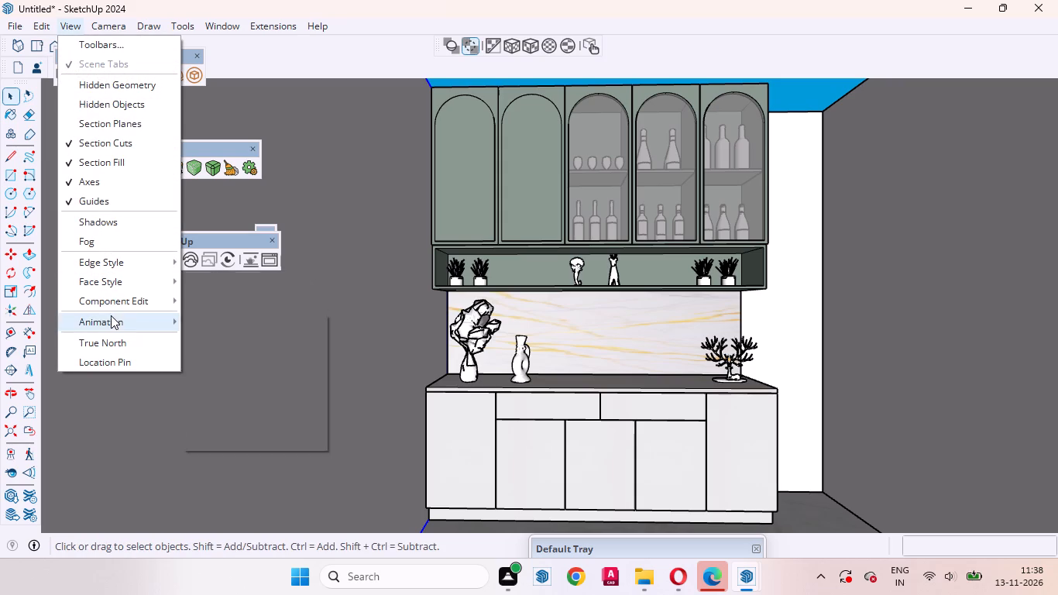
click(231, 322)
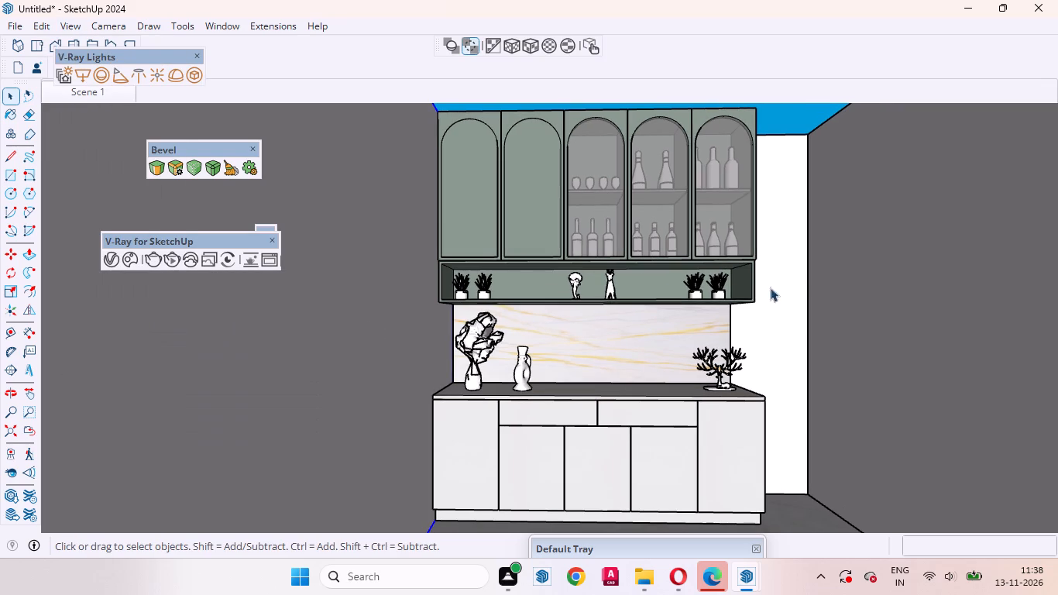
Orbit away from the saved camera view and recall Scene 1 to check it.
middle_drag(809, 272, 708, 295)
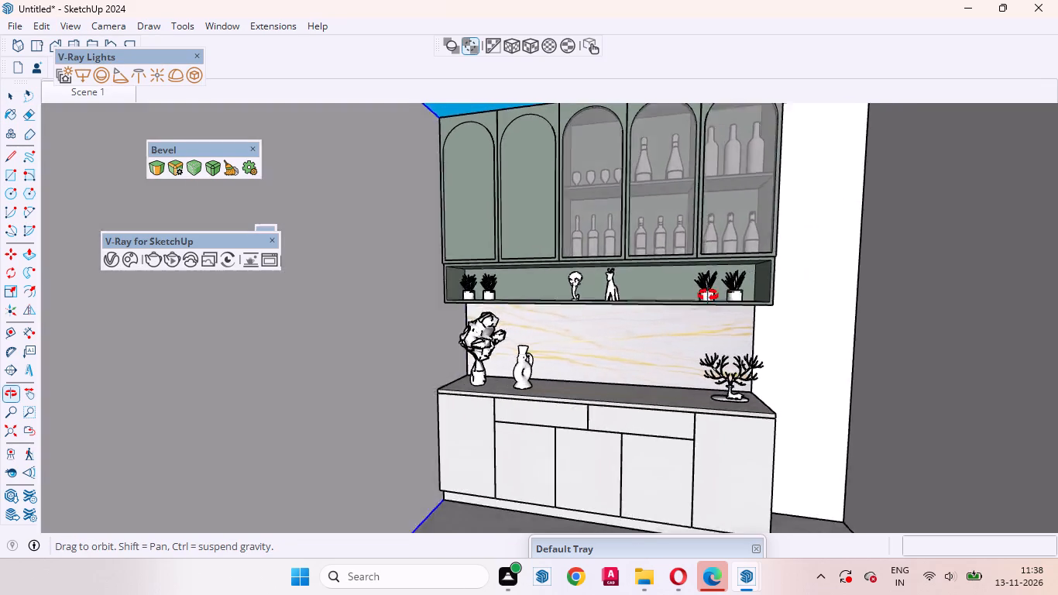
middle_drag(708, 295, 797, 322)
click(97, 89)
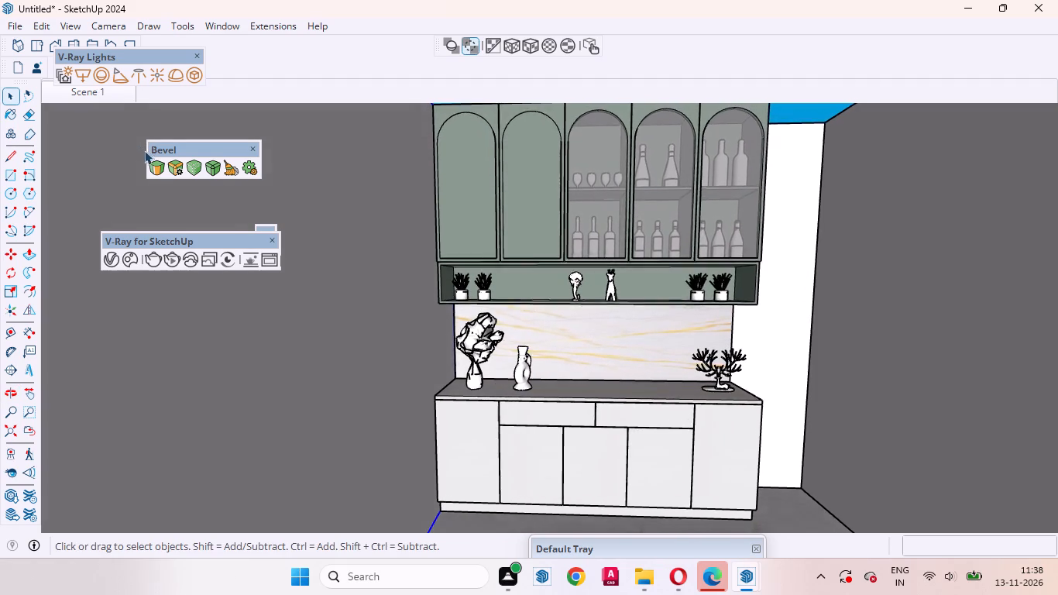
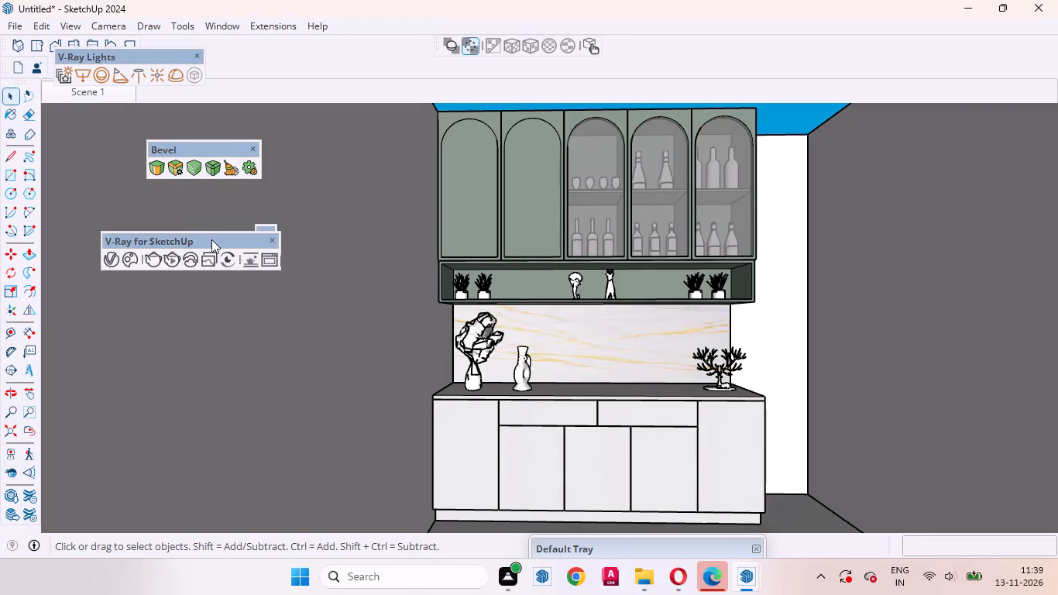
Show the V-Ray light widgets in the viewport and update Scene 1 with this setting.
drag(211, 239, 179, 294)
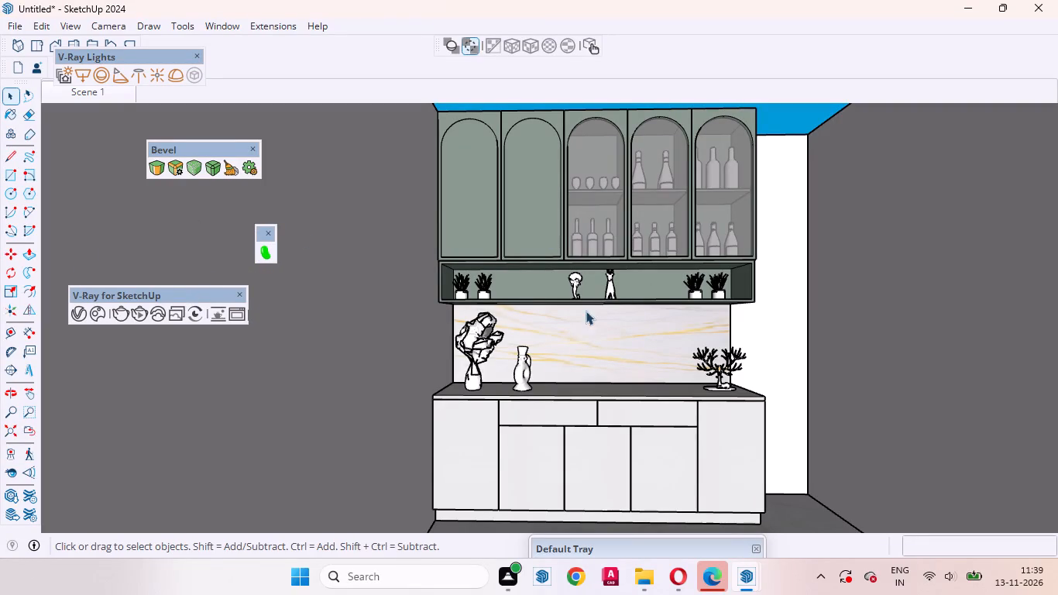
scroll(627, 323, up, 1)
scroll(545, 330, down, 1)
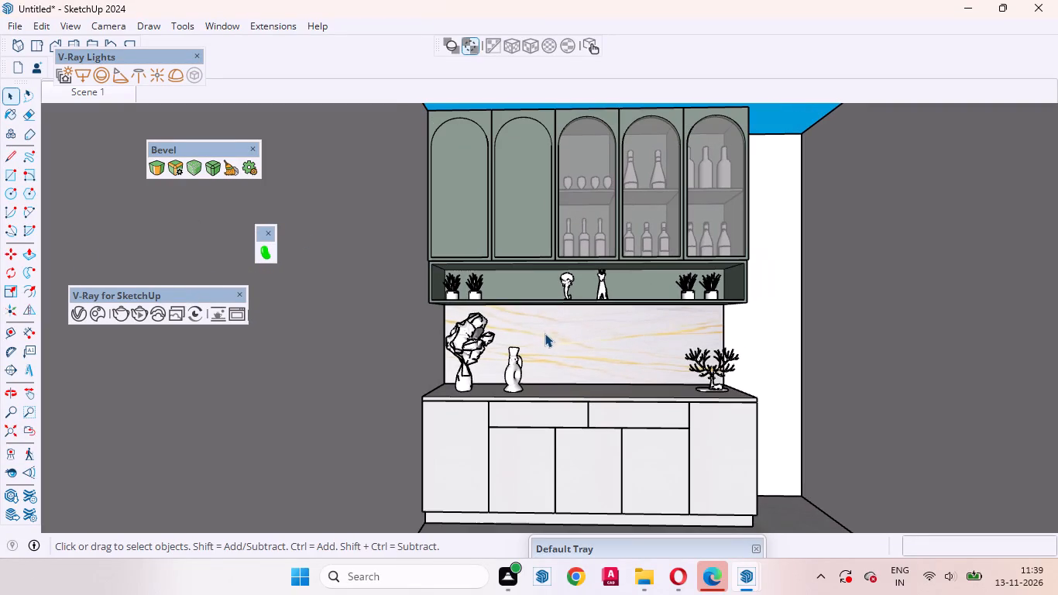
click(468, 46)
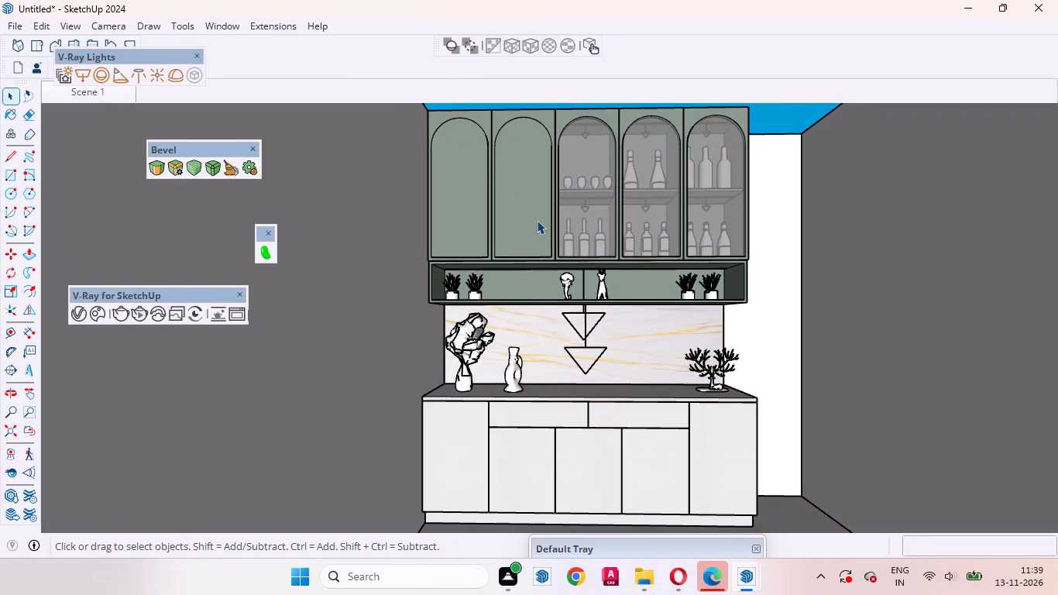
click(100, 99)
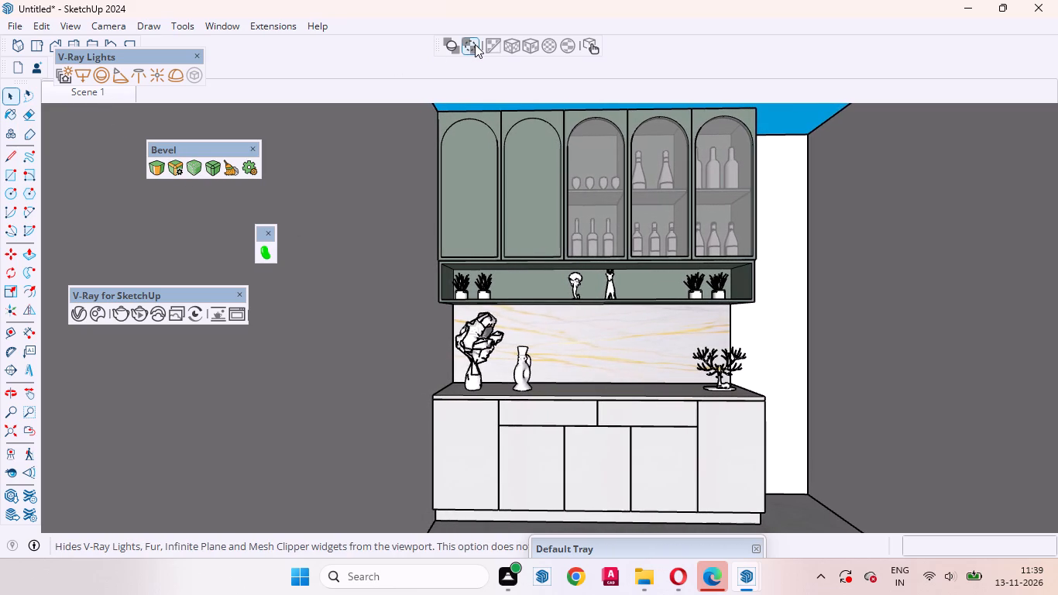
click(474, 43)
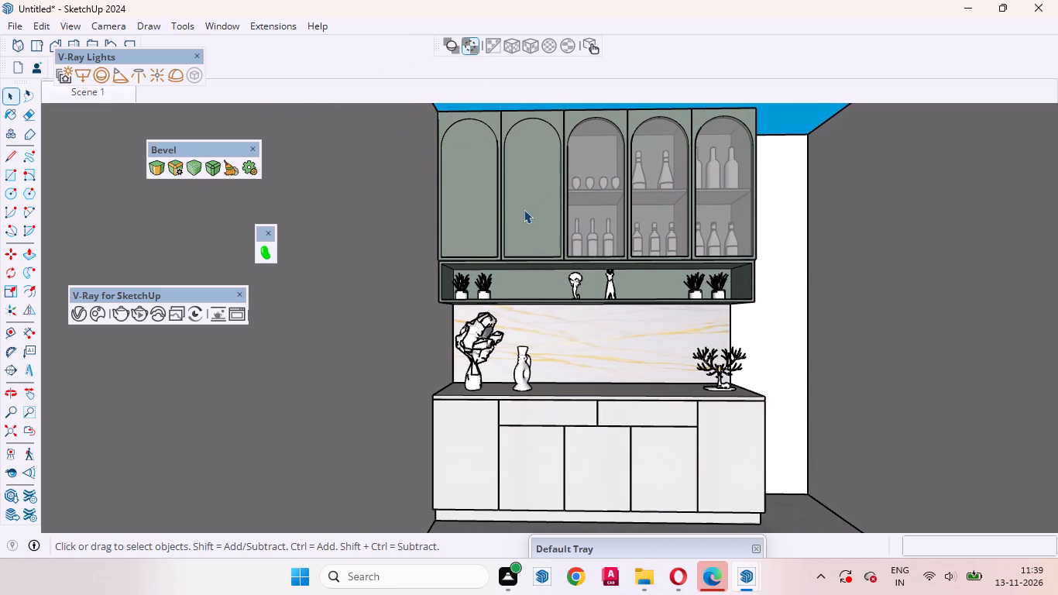
click(468, 44)
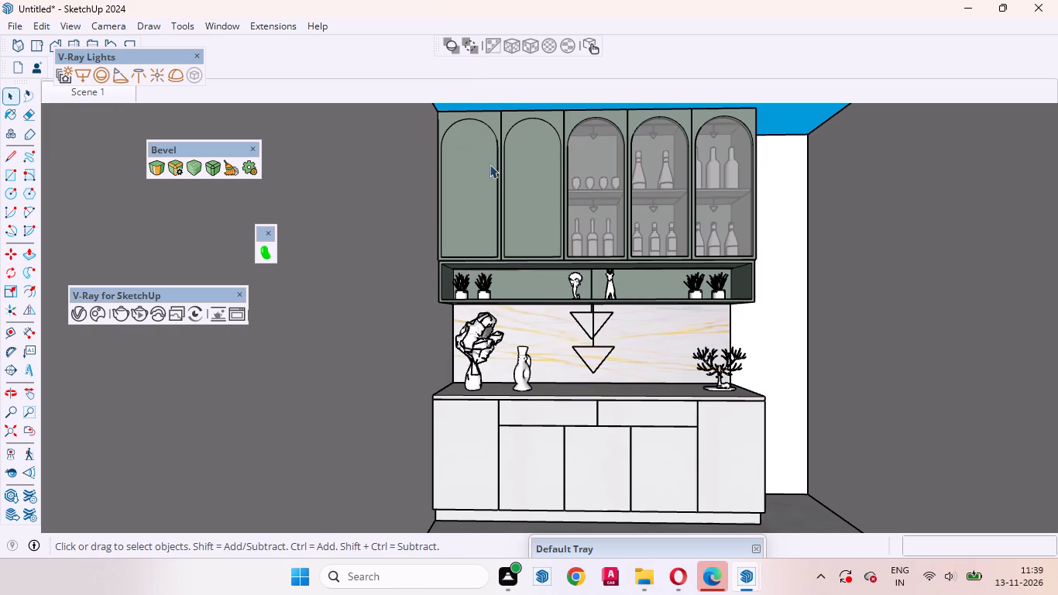
right_click(104, 95)
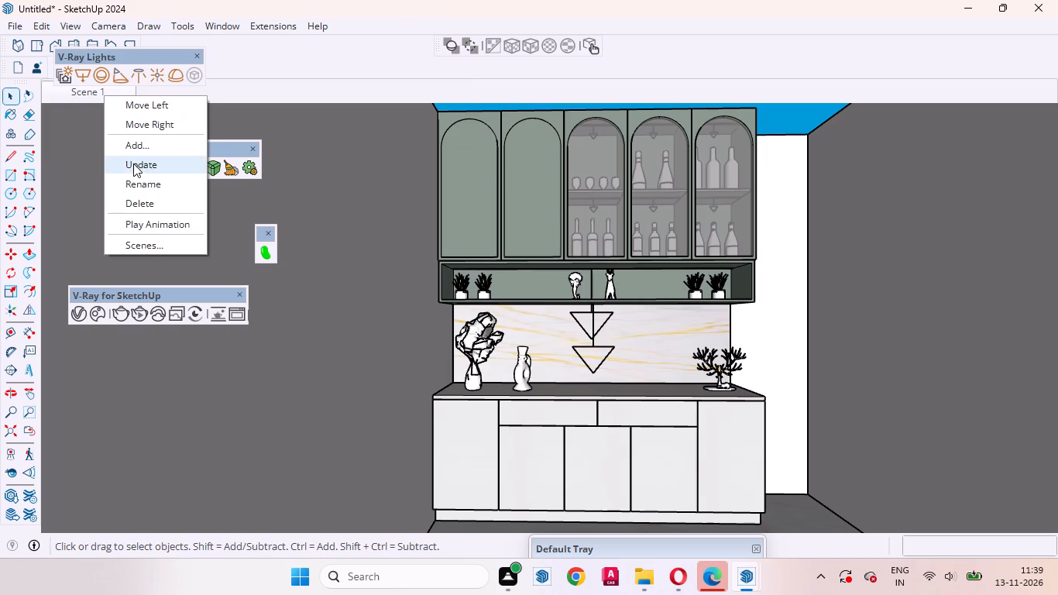
click(135, 165)
Open the left wall's group and push/pull its top face up by 4 mm.
scroll(572, 356, down, 2)
middle_drag(615, 298, 559, 502)
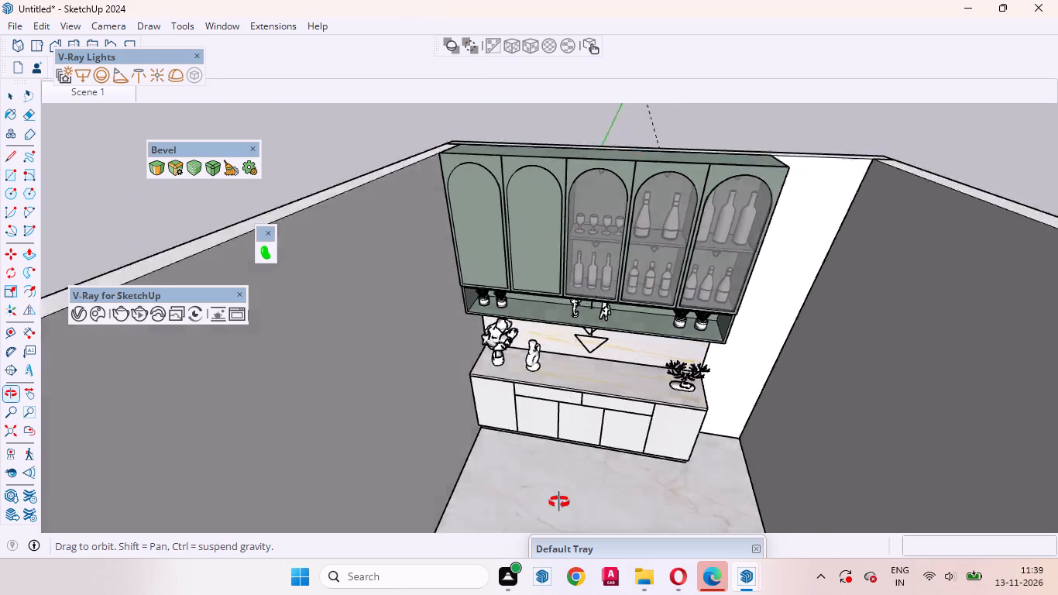
middle_drag(559, 502, 559, 507)
scroll(524, 342, down, 9)
scroll(579, 256, up, 13)
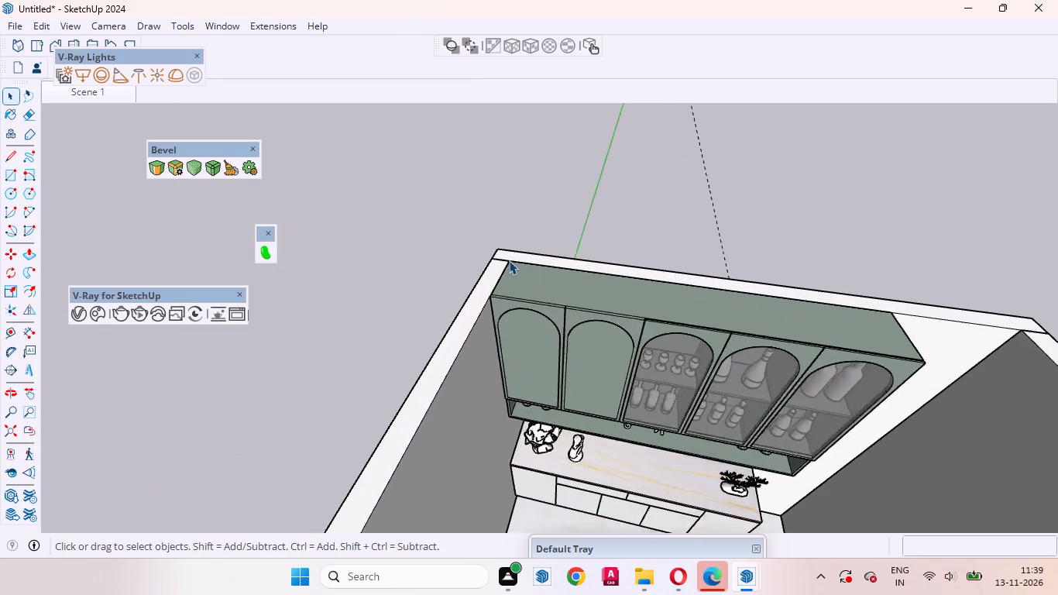
scroll(509, 260, up, 13)
middle_drag(514, 317, 515, 295)
scroll(521, 293, down, 10)
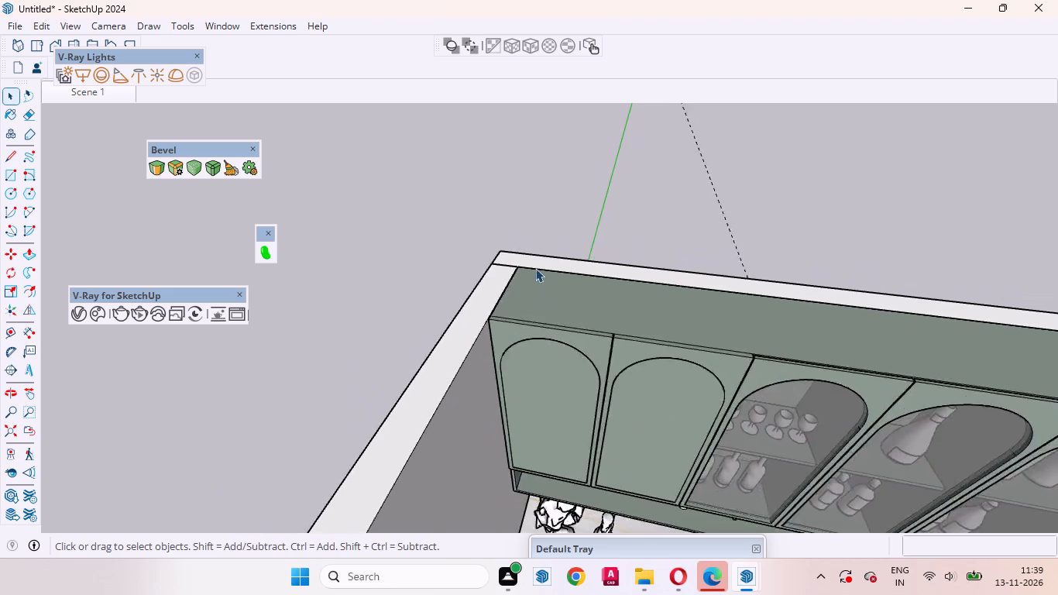
scroll(535, 268, down, 13)
scroll(509, 277, up, 18)
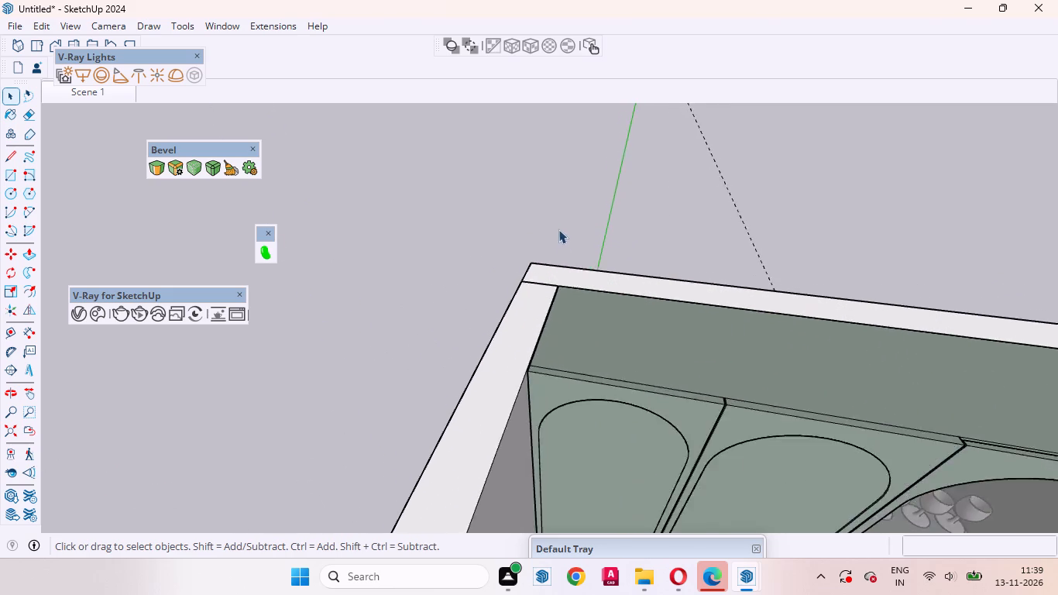
scroll(558, 229, up, 9)
scroll(576, 377, down, 3)
middle_drag(569, 425, 502, 362)
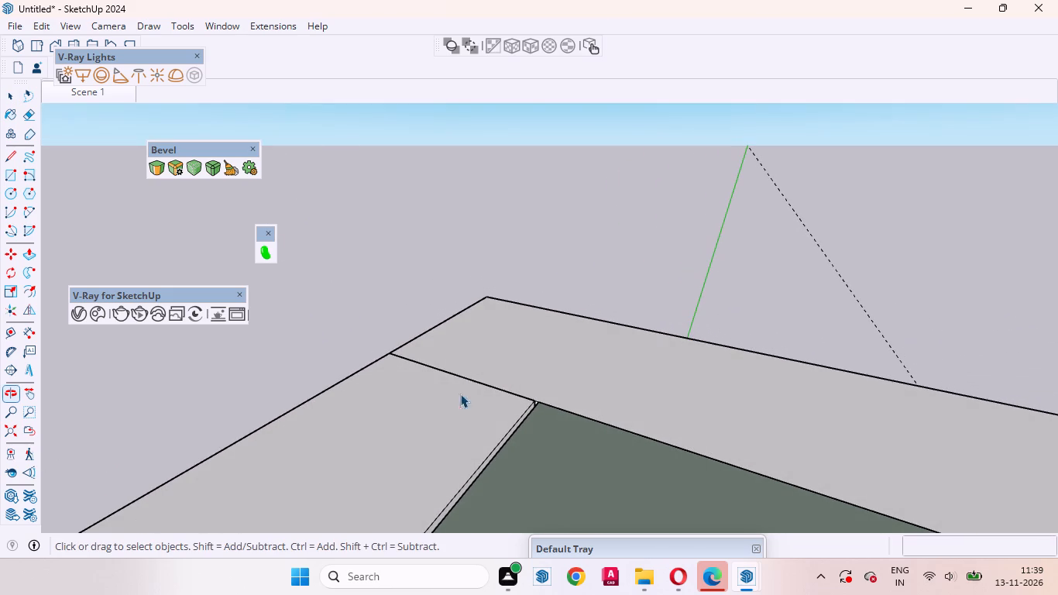
click(455, 415)
double_click(442, 418)
click(462, 414)
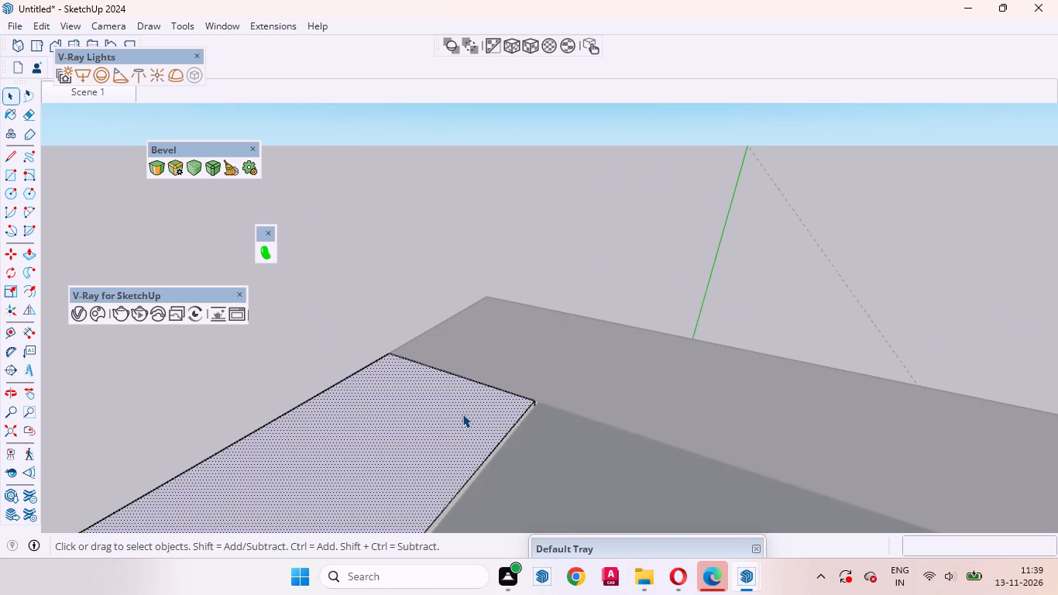
key(p)
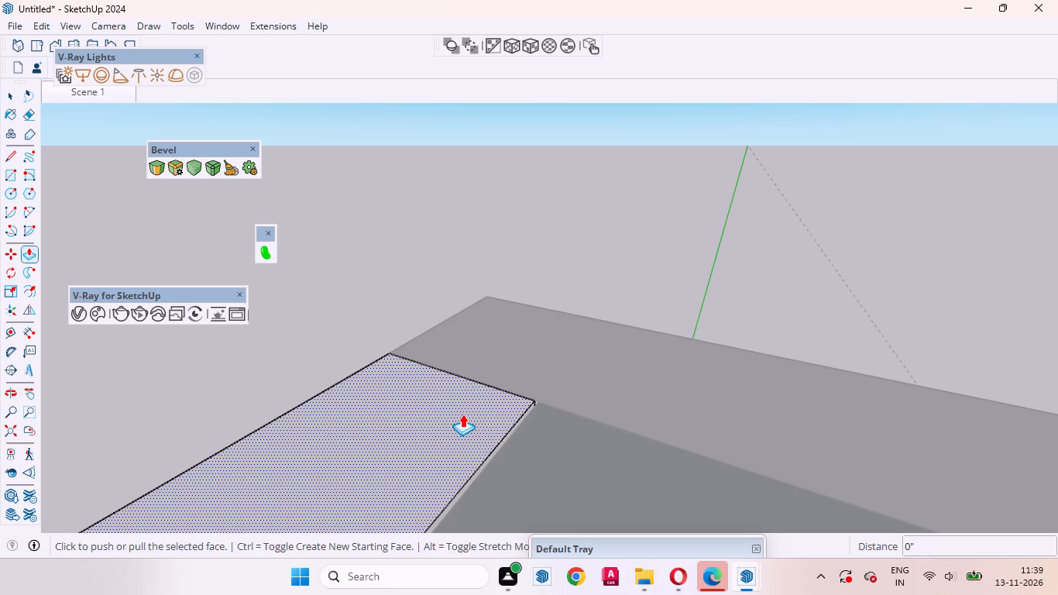
click(462, 414)
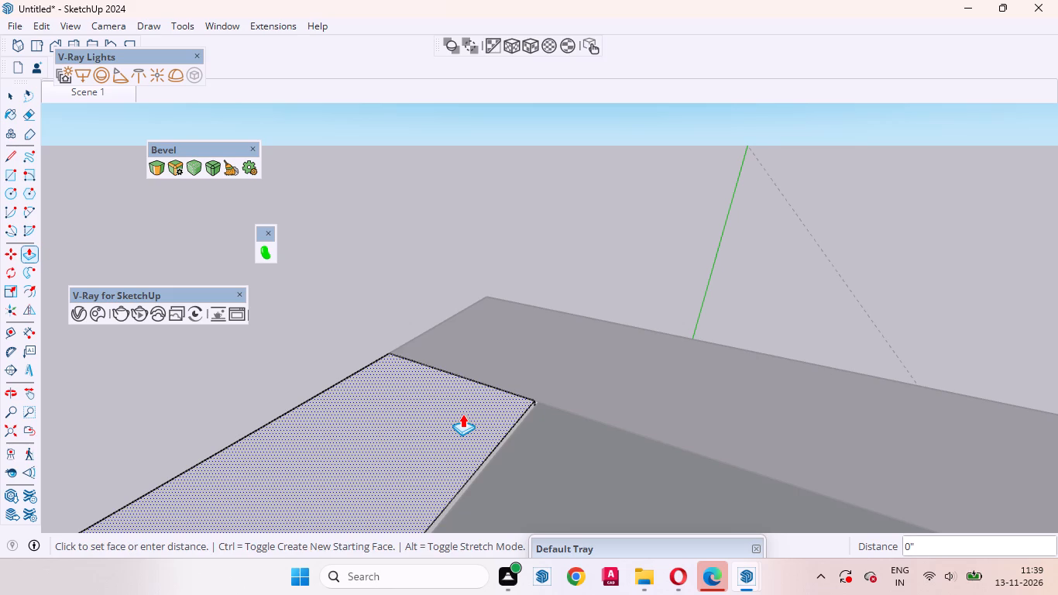
text(4mm)
key(Return)
key(space)
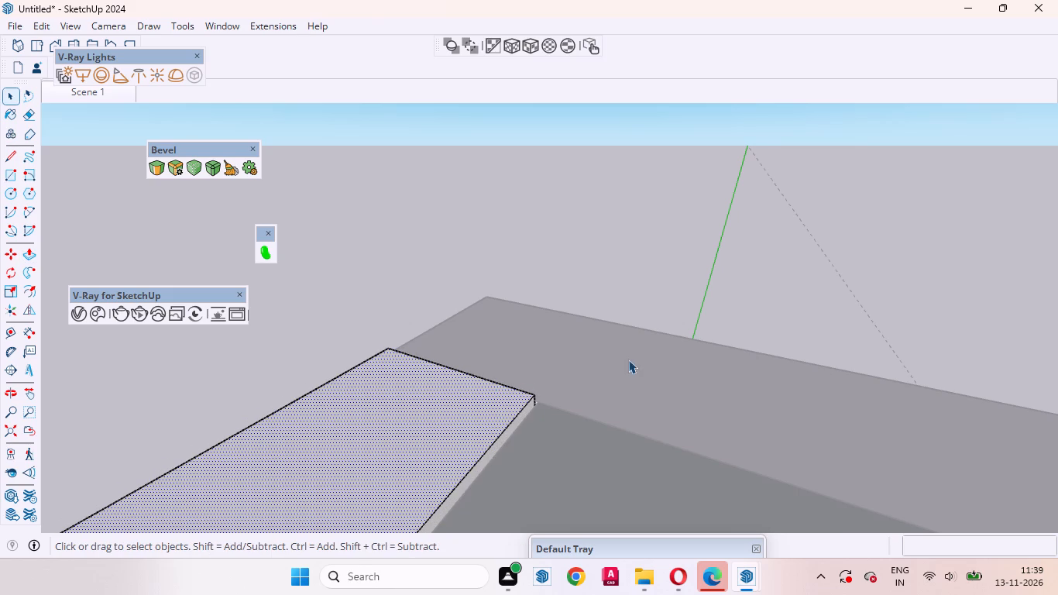
Push/pull the left wall's top face up by a further 2 mm.
scroll(594, 350, down, 4)
key(p)
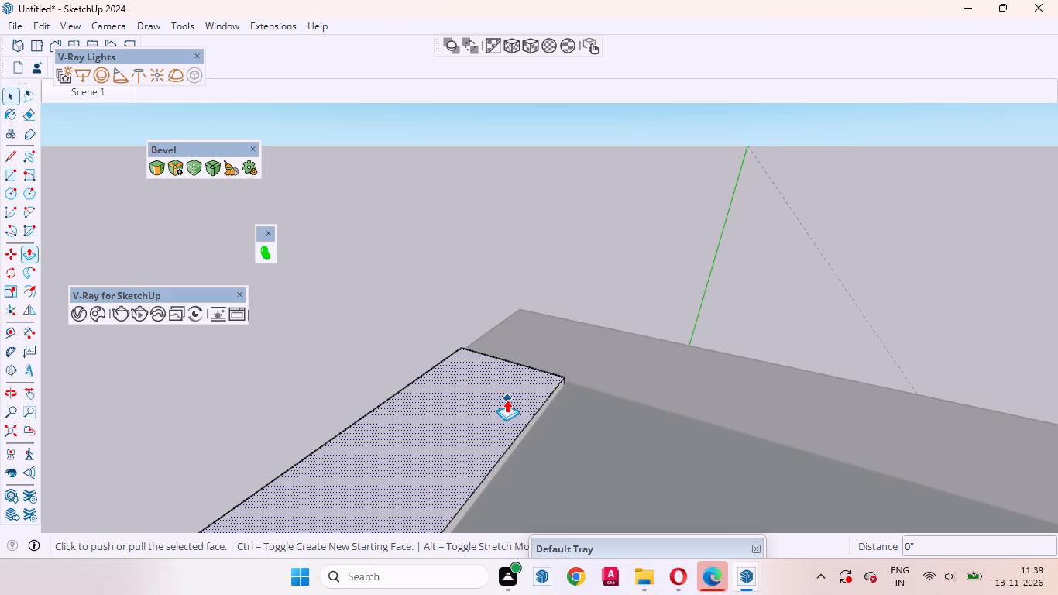
click(507, 399)
key(2)
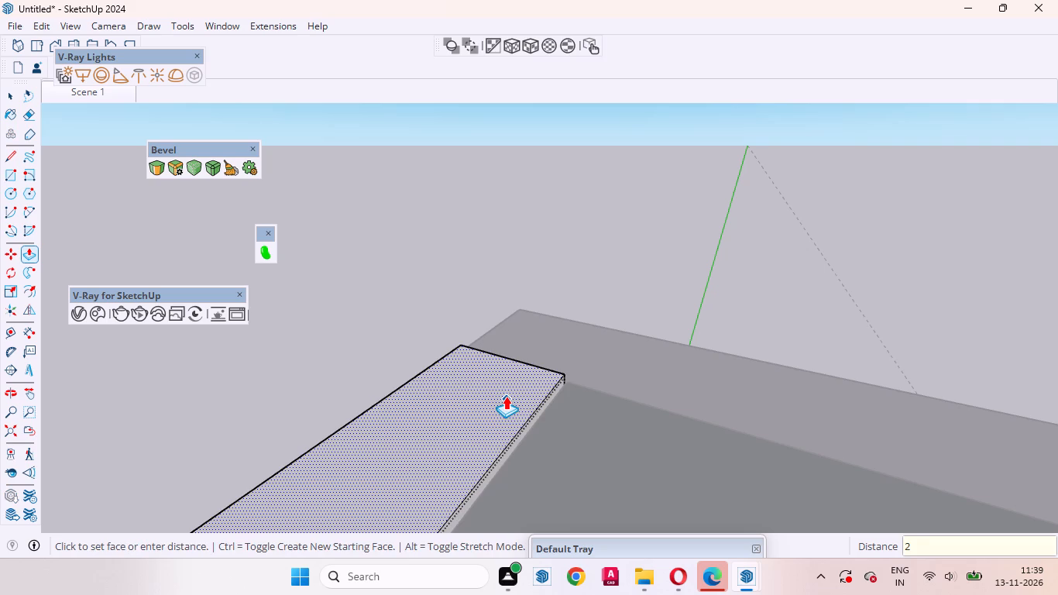
text(mm)
key(Return)
key(space)
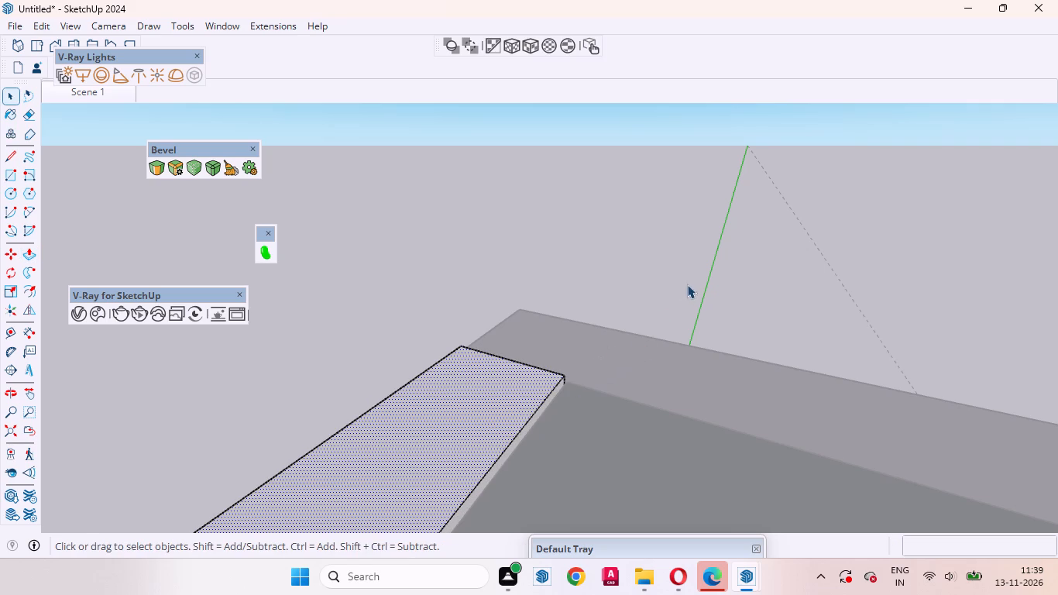
Push/pull the top face of the wall behind the bar unit to align with the left wall's top.
drag(687, 284, 696, 281)
middle_drag(818, 380, 609, 417)
click(603, 418)
double_click(598, 418)
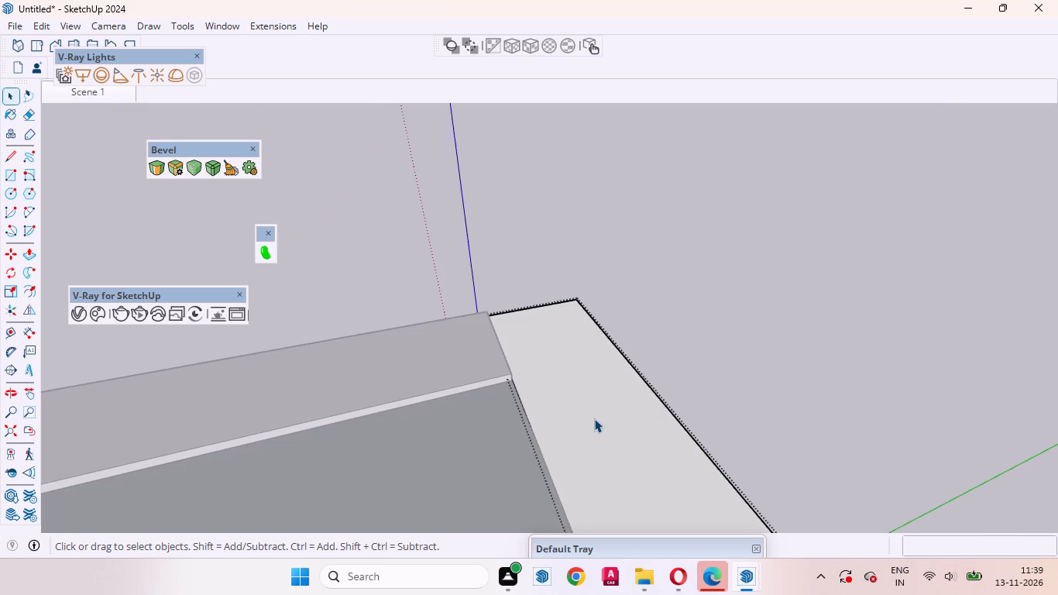
click(591, 418)
key(p)
click(579, 417)
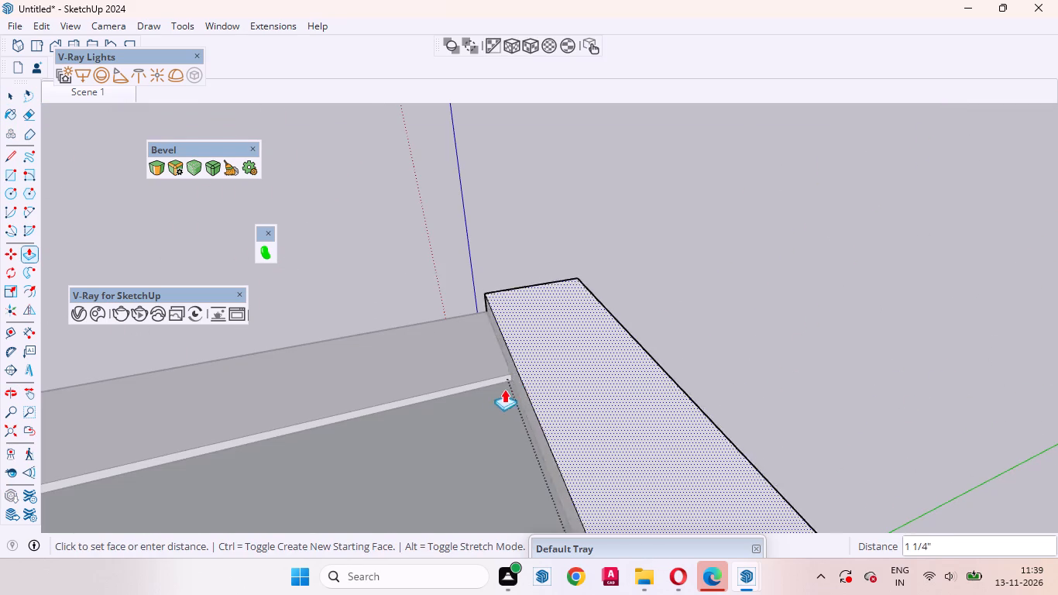
click(438, 380)
key(space)
click(754, 288)
Raise the top face of the right wall by repeating the last Push/Pull distance.
scroll(656, 265, down, 2)
scroll(656, 260, up, 1)
scroll(658, 257, down, 20)
scroll(658, 257, down, 2)
scroll(723, 449, up, 3)
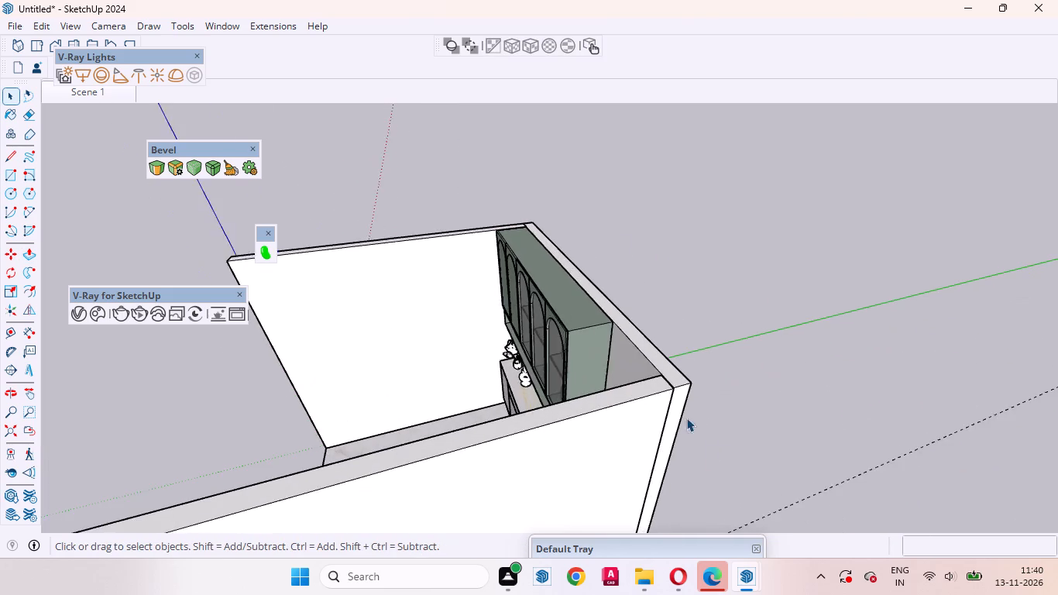
scroll(686, 418, up, 16)
double_click(673, 410)
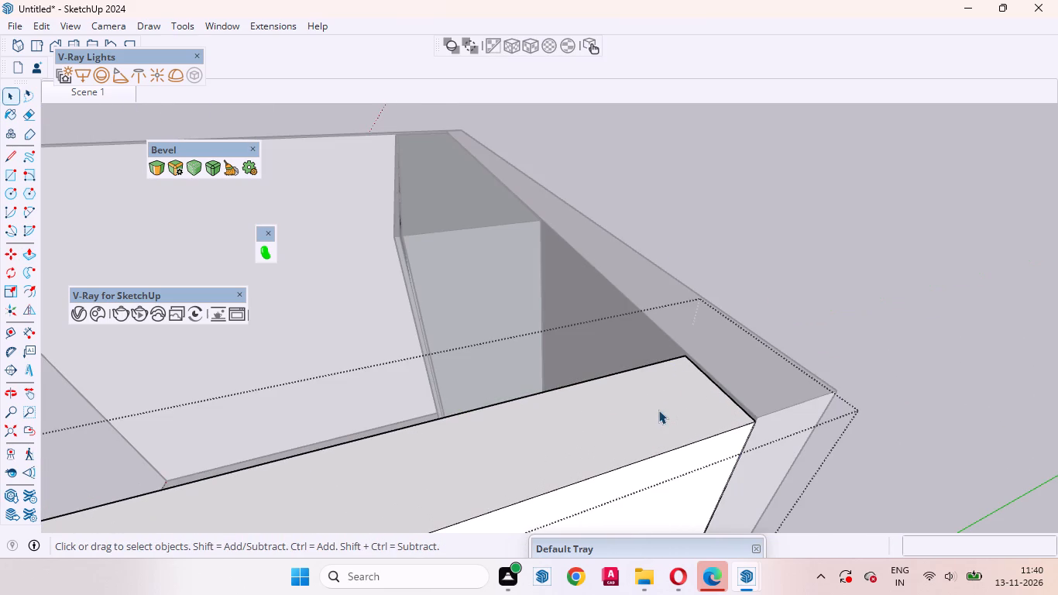
click(653, 410)
key(p)
double_click(676, 403)
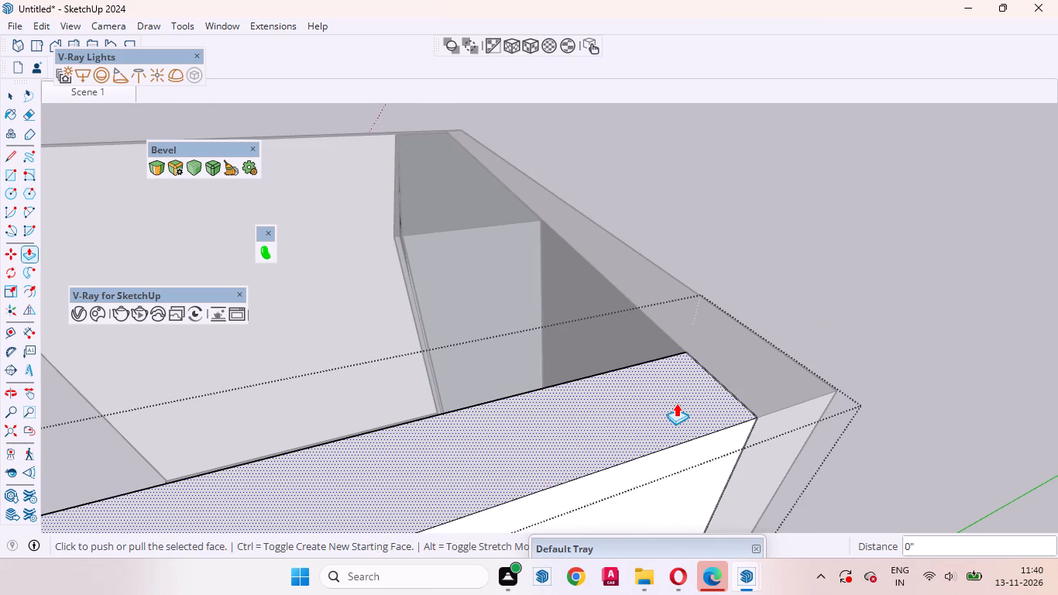
key(space)
click(843, 315)
Copy the floor slab vertically about 9' 6 1/4" onto the tops of the walls as the room's ceiling.
scroll(830, 339, down, 6)
middle_drag(587, 346, 754, 324)
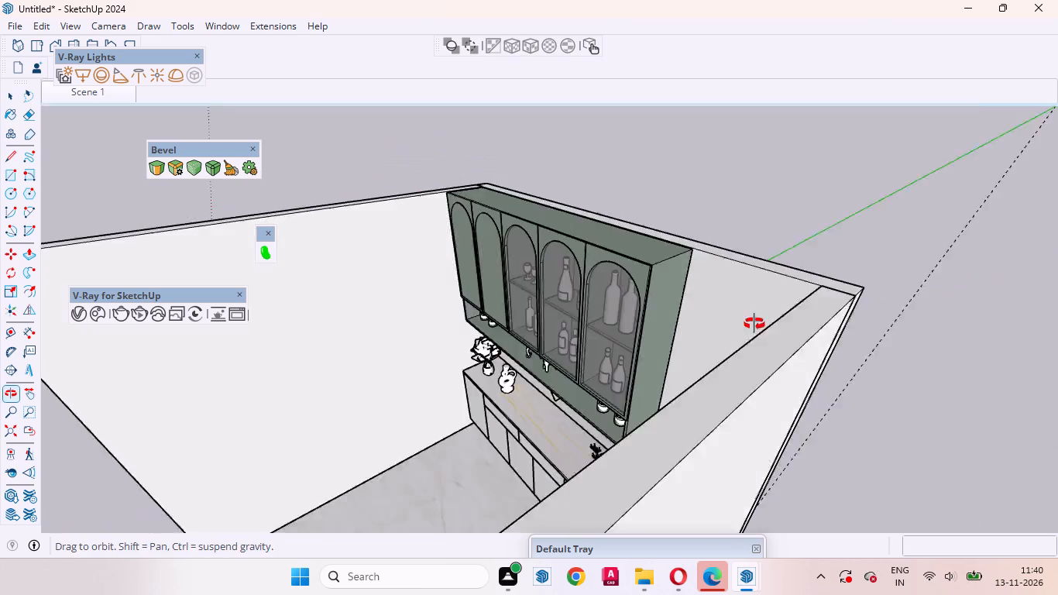
middle_drag(754, 324, 816, 310)
scroll(785, 310, down, 17)
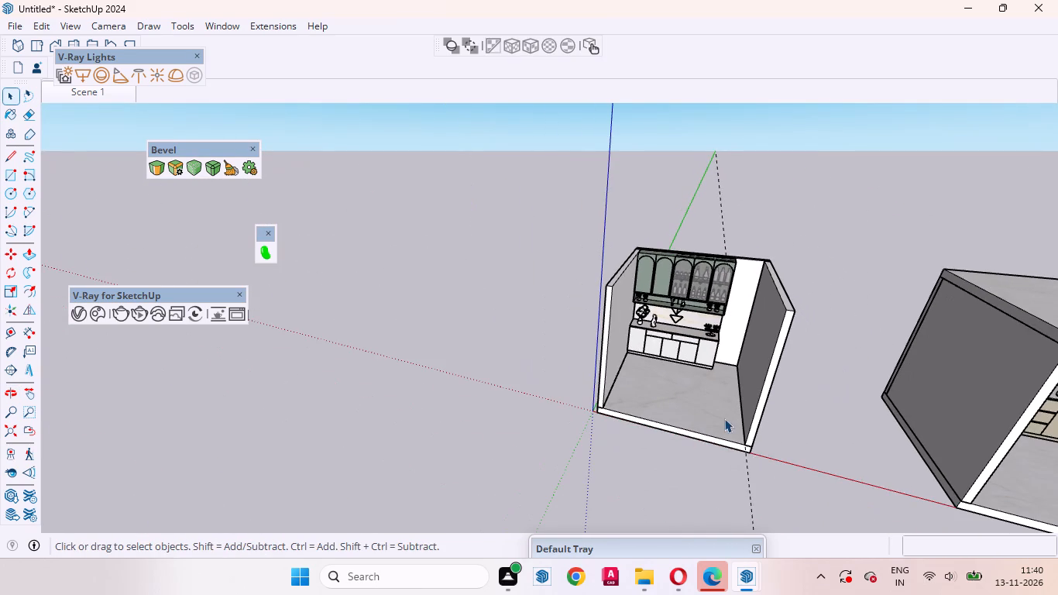
click(702, 424)
scroll(729, 445, up, 7)
scroll(510, 446, up, 1)
middle_drag(558, 433, 614, 403)
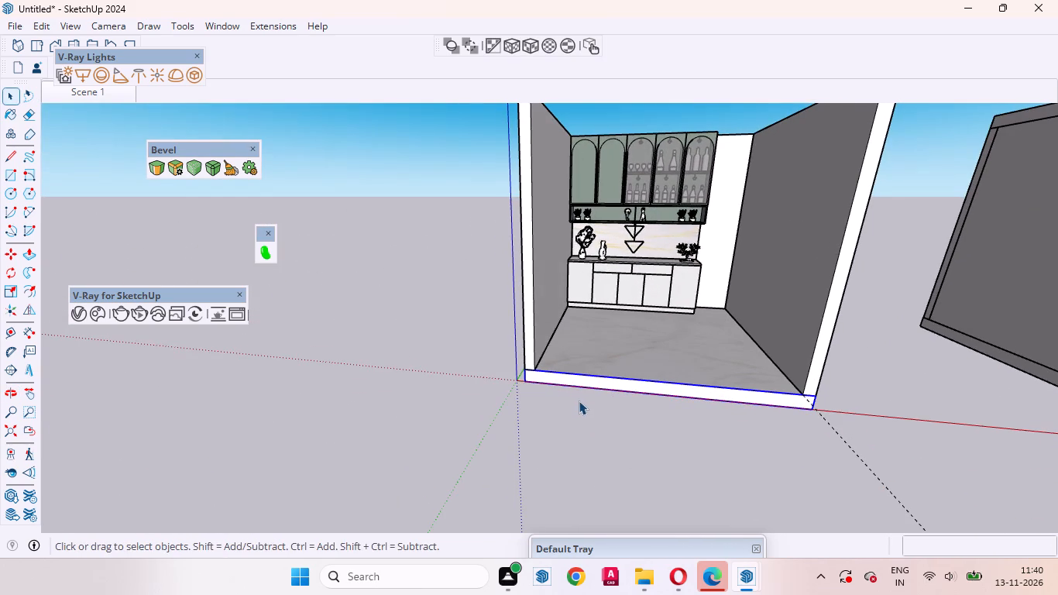
key(m)
scroll(536, 404, up, 8)
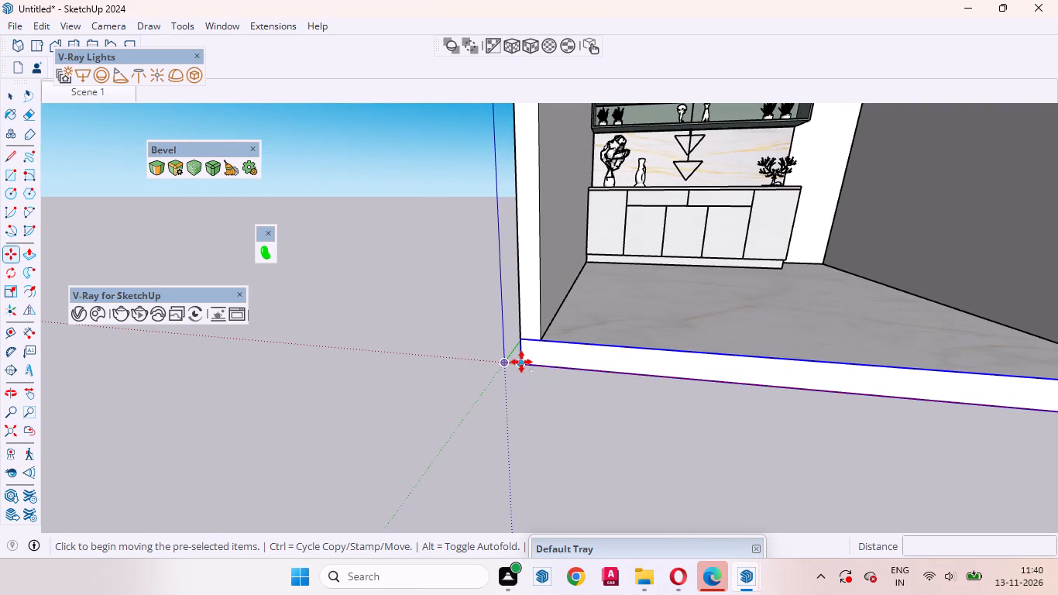
click(521, 363)
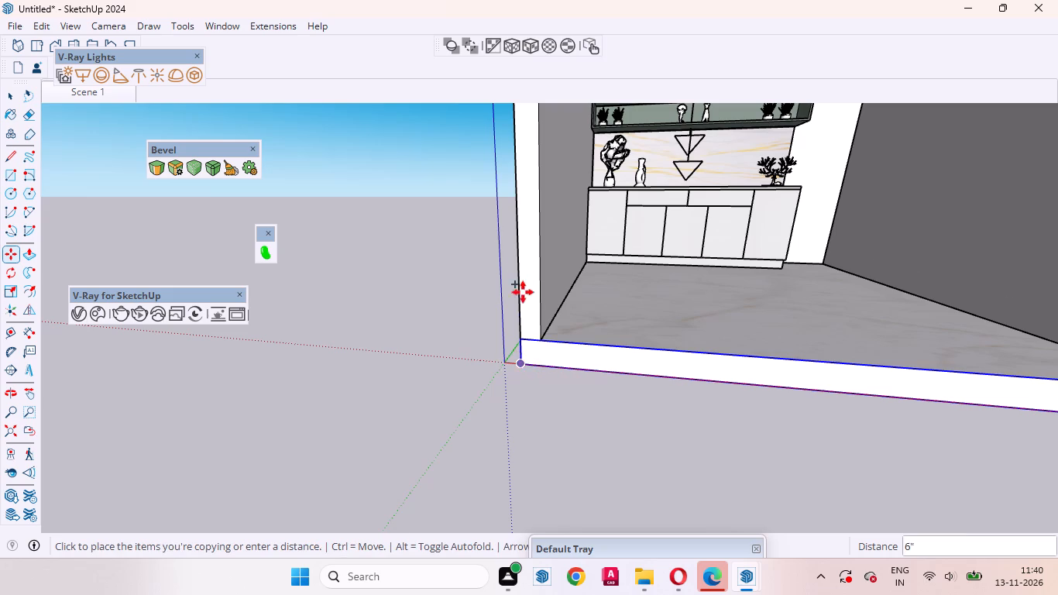
scroll(519, 308, down, 10)
scroll(527, 237, down, 3)
scroll(529, 250, up, 1)
scroll(530, 253, down, 4)
scroll(522, 153, up, 17)
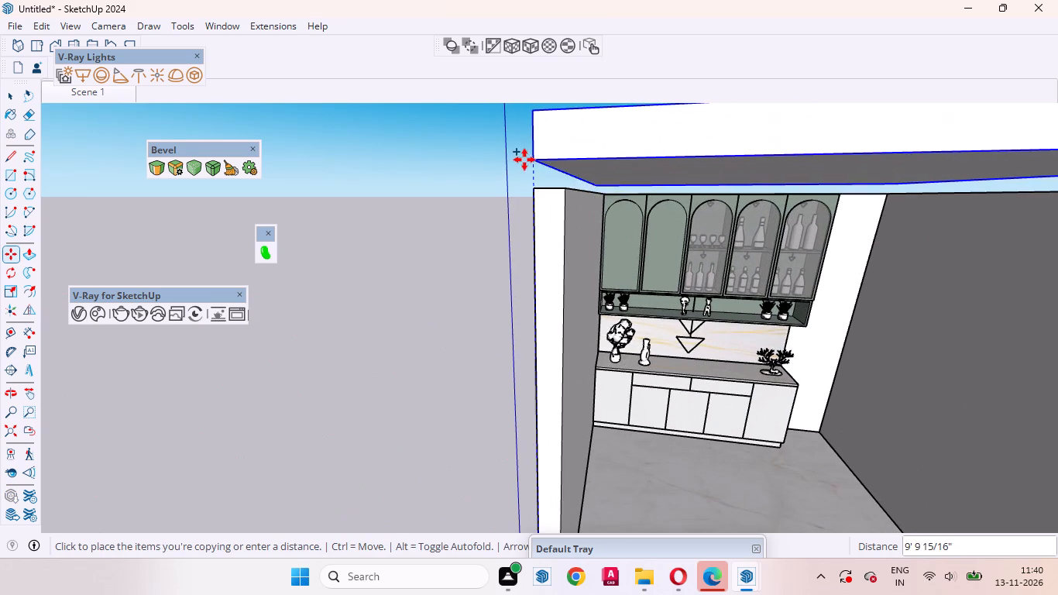
click(533, 191)
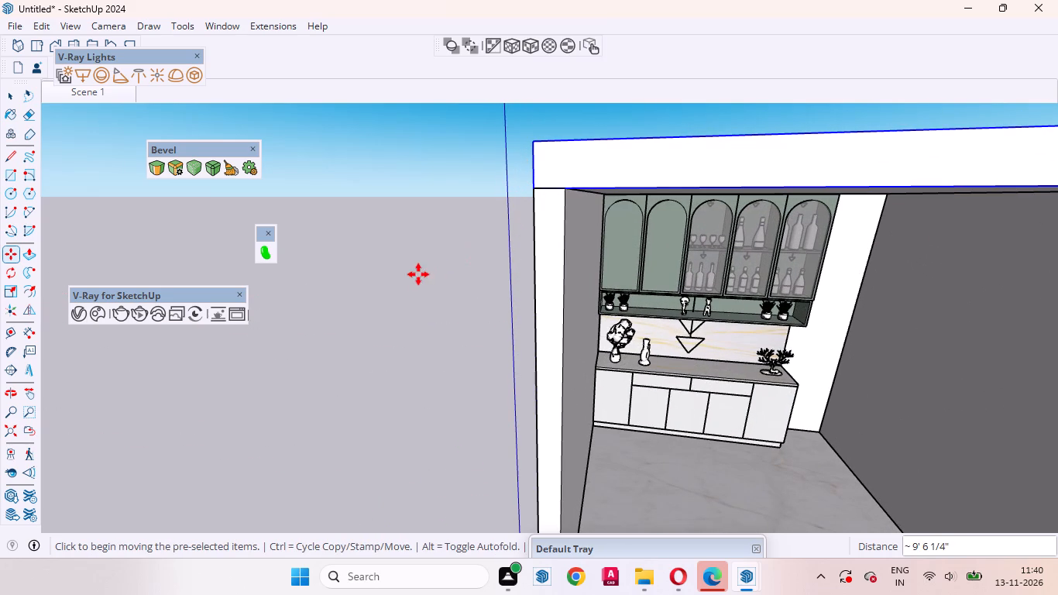
key(space)
click(403, 277)
Recall Scene 1 to check the camera view with the ceiling in place.
click(99, 91)
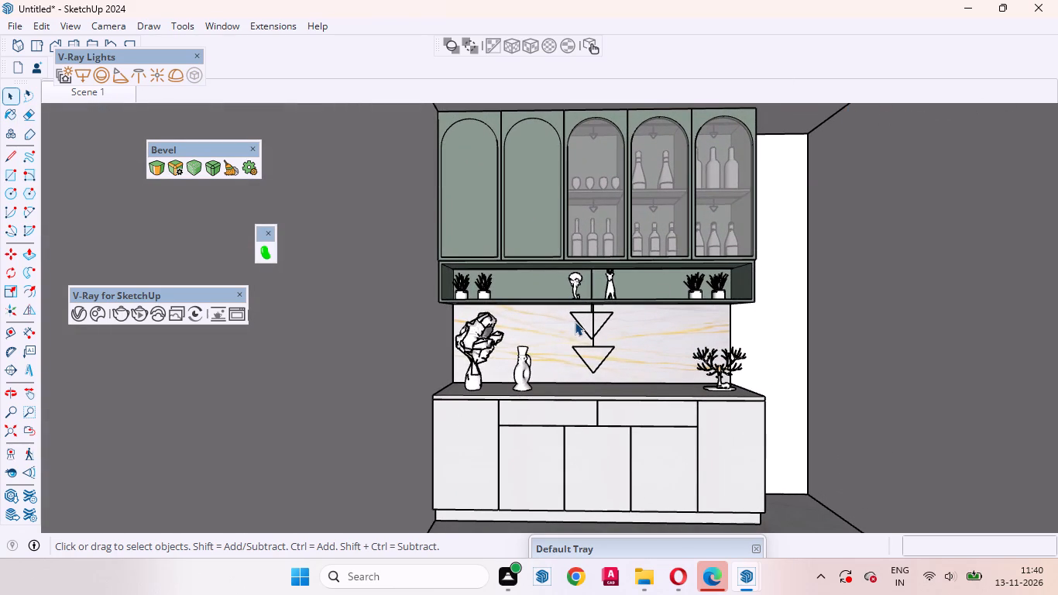
Place two parallel Tape Measure guides on the ceiling, about 1' 5" from the left wall and about 2' 9" further toward the right wall.
scroll(569, 323, down, 6)
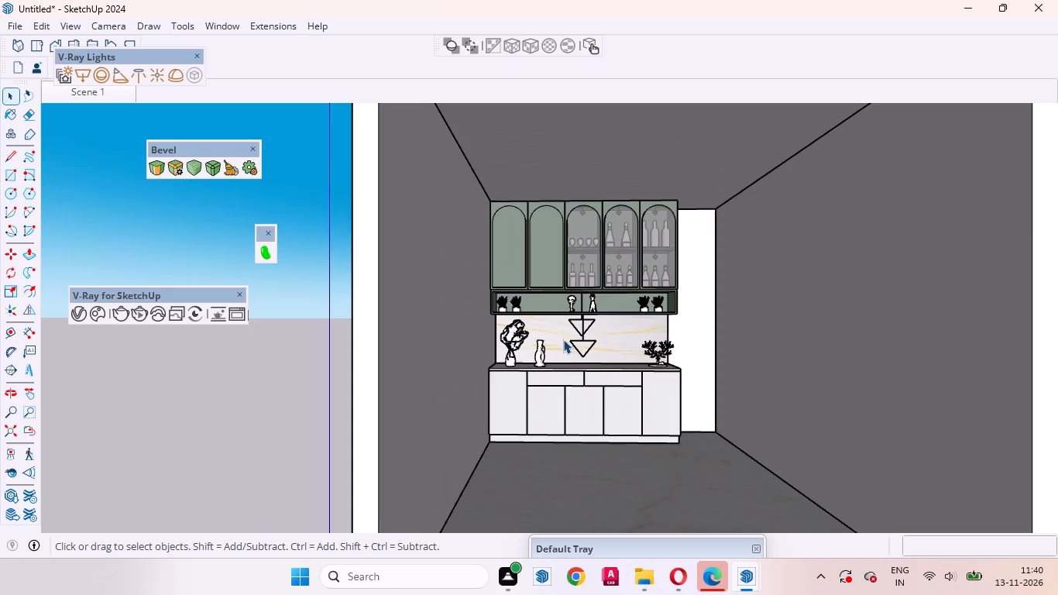
middle_drag(554, 322, 548, 225)
scroll(514, 189, up, 9)
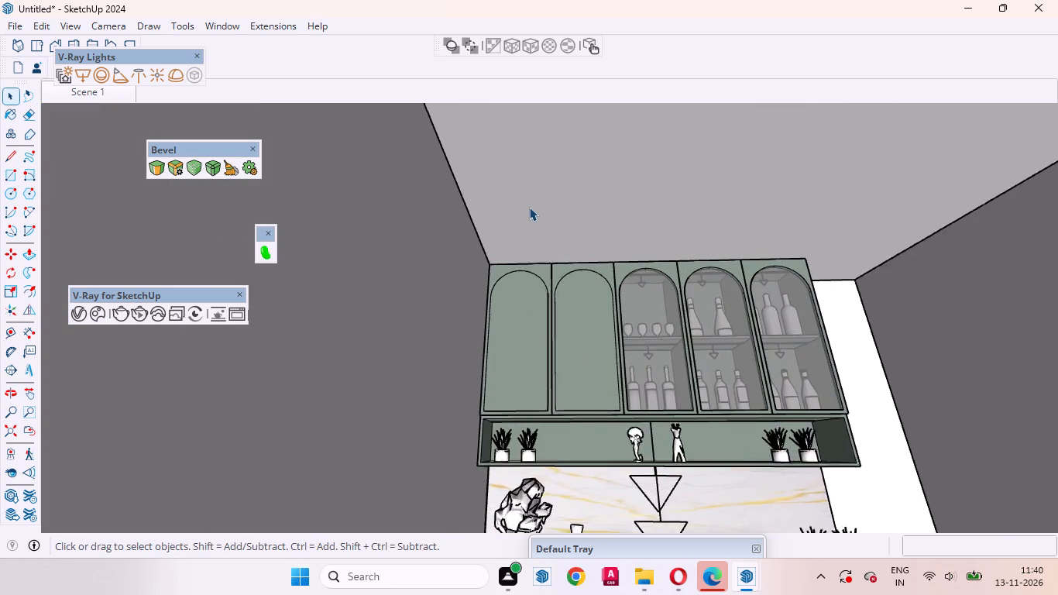
scroll(529, 207, up, 1)
key(t)
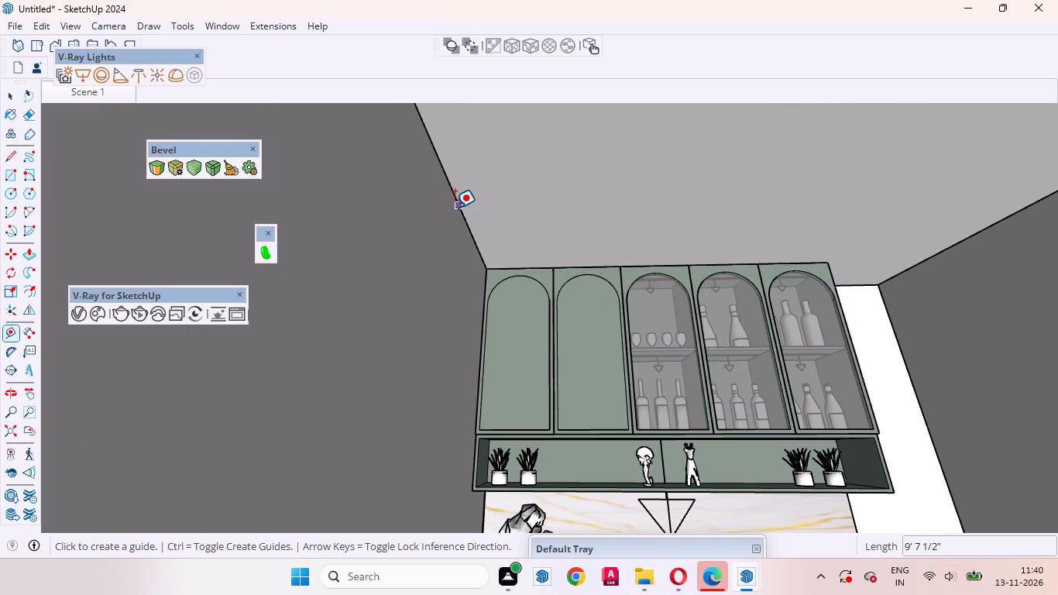
click(458, 198)
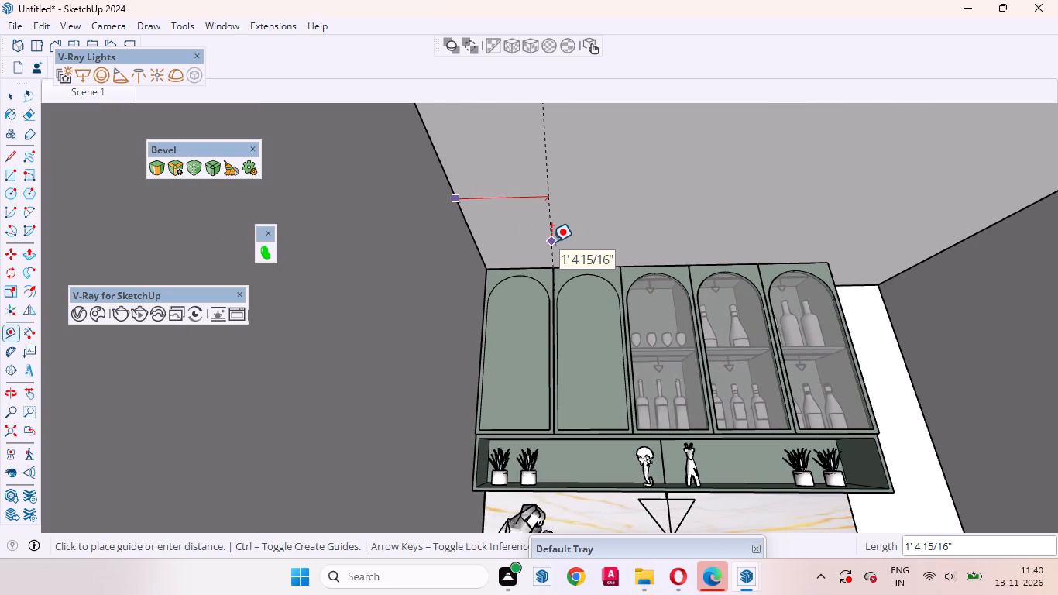
click(551, 197)
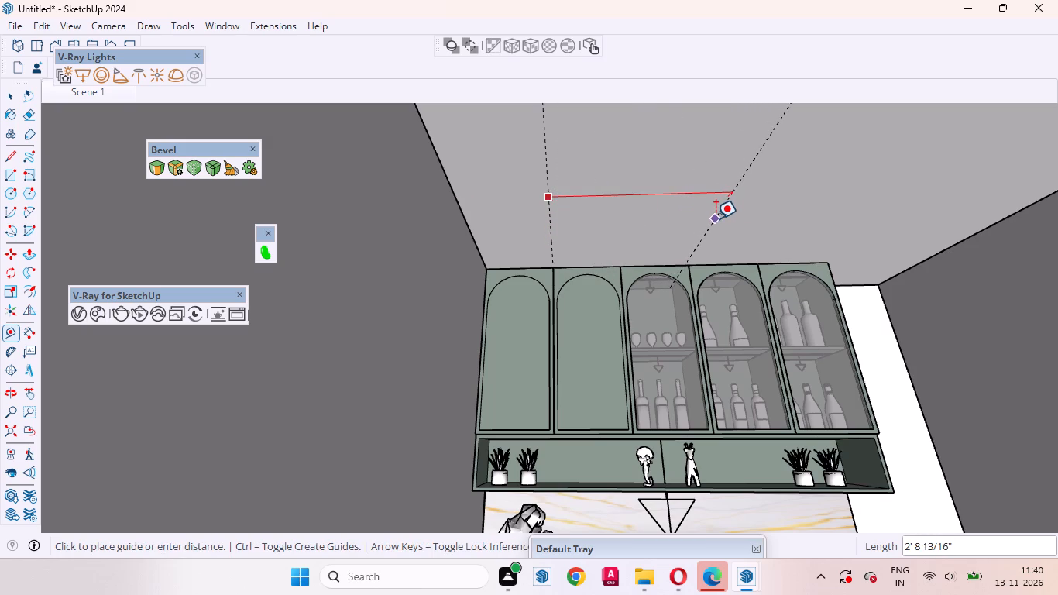
click(716, 218)
Offset a third ceiling guide from the second, in line with the joint between the fourth and fifth upper cabinet doors.
middle_drag(713, 260, 647, 218)
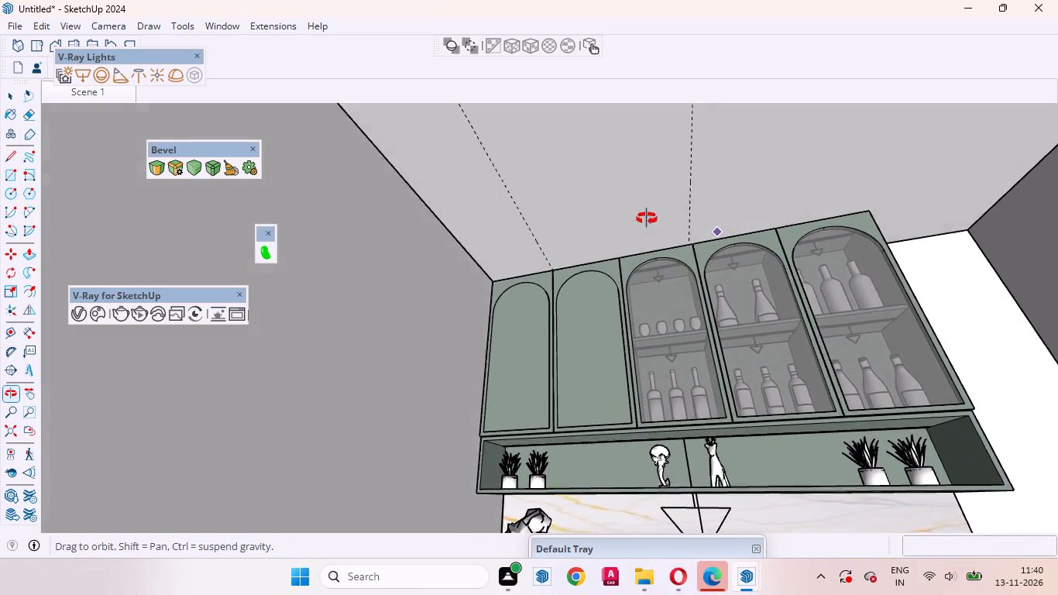
middle_drag(647, 218, 665, 180)
scroll(697, 338, down, 8)
middle_drag(701, 397, 651, 328)
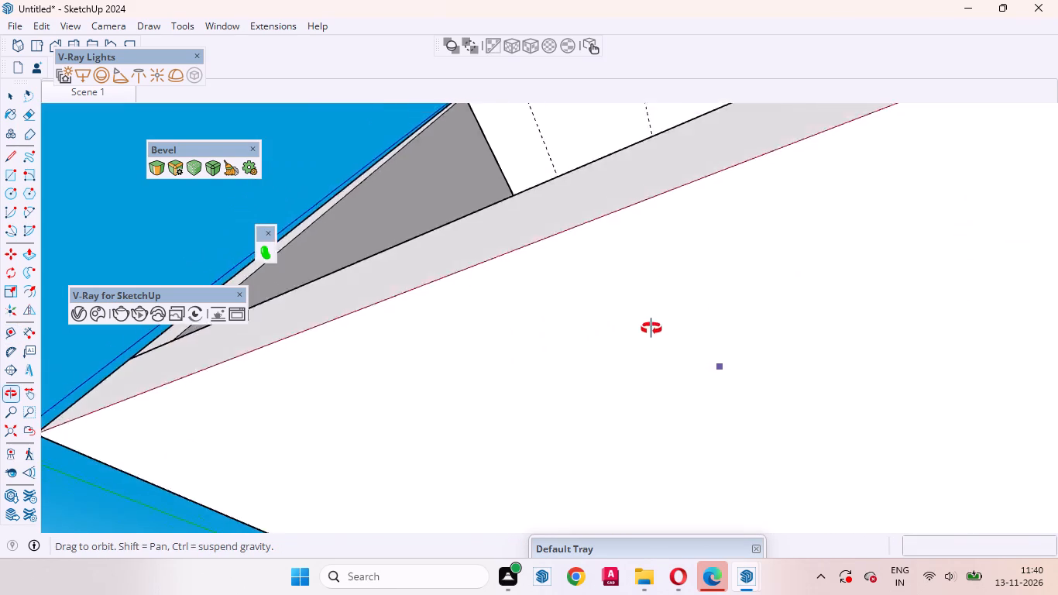
middle_drag(651, 328, 669, 460)
scroll(729, 281, up, 4)
scroll(756, 380, down, 9)
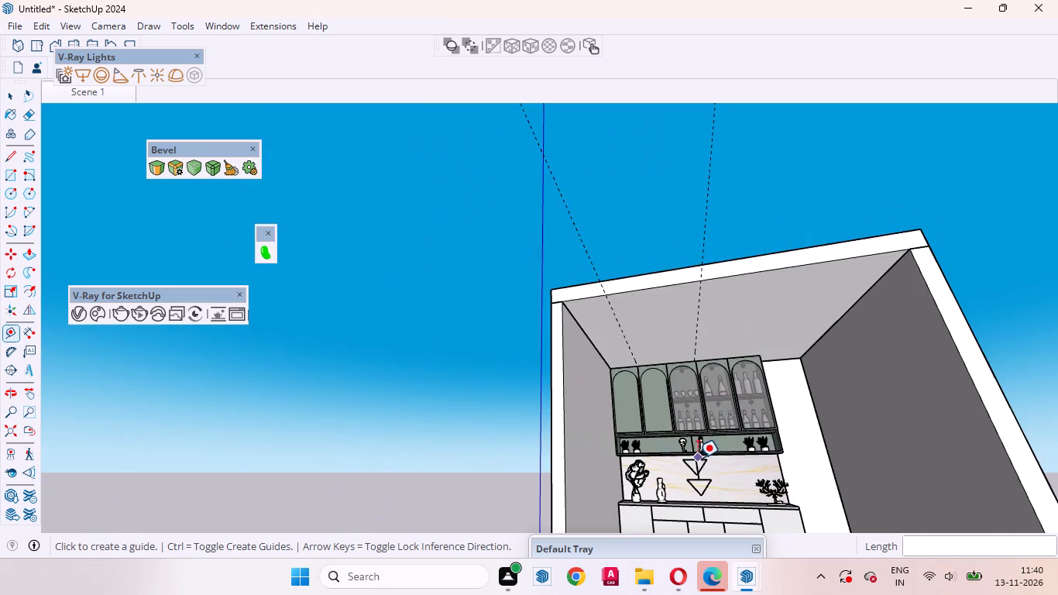
middle_drag(760, 430, 751, 490)
scroll(686, 344, up, 10)
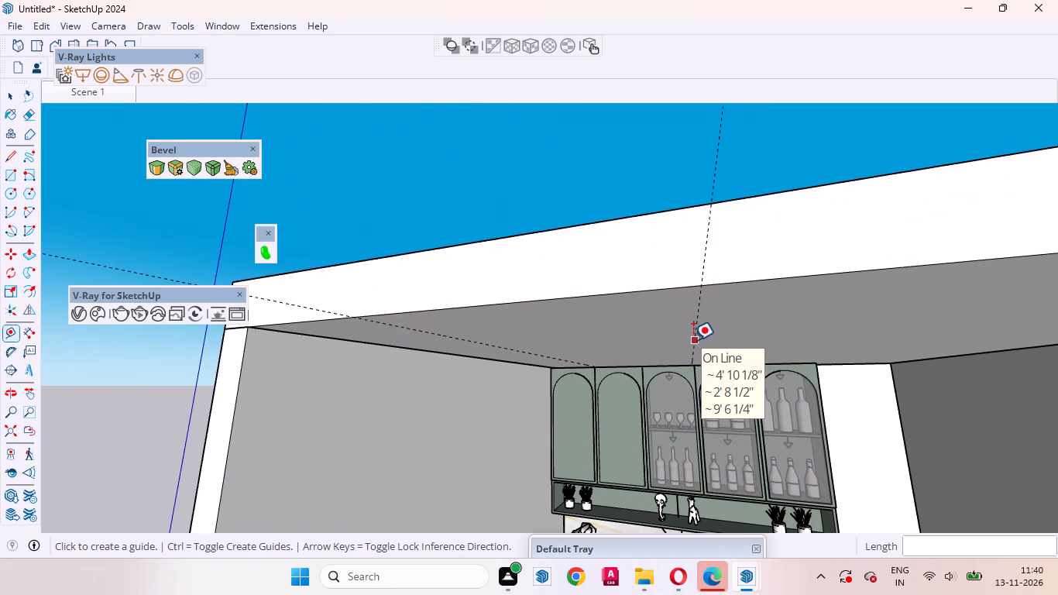
click(693, 340)
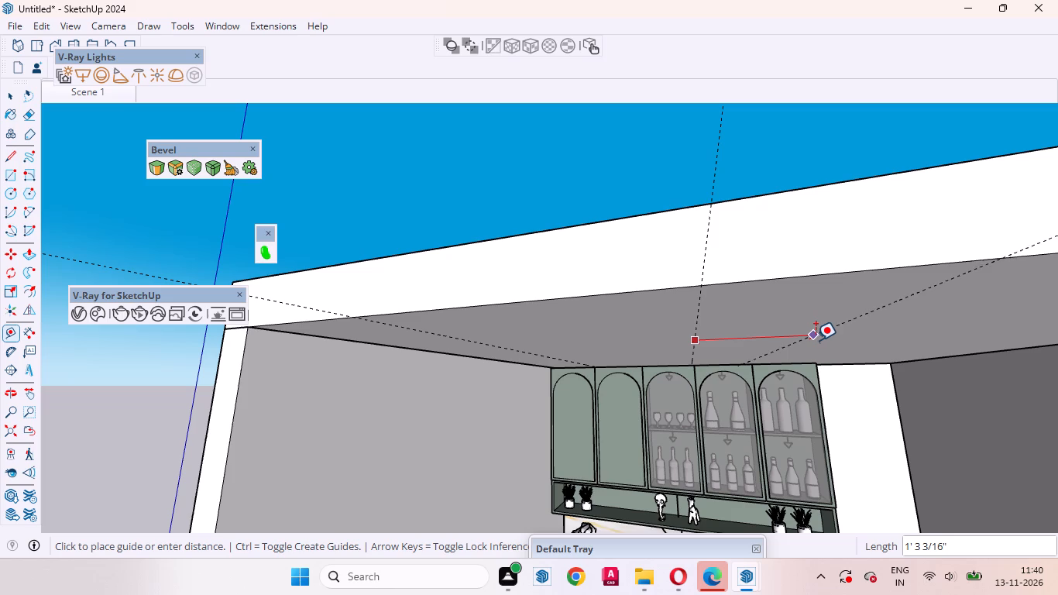
click(825, 340)
Offset a fourth ceiling guide about 9" from the third, toward the right wall.
middle_drag(831, 404, 734, 289)
scroll(819, 266, down, 3)
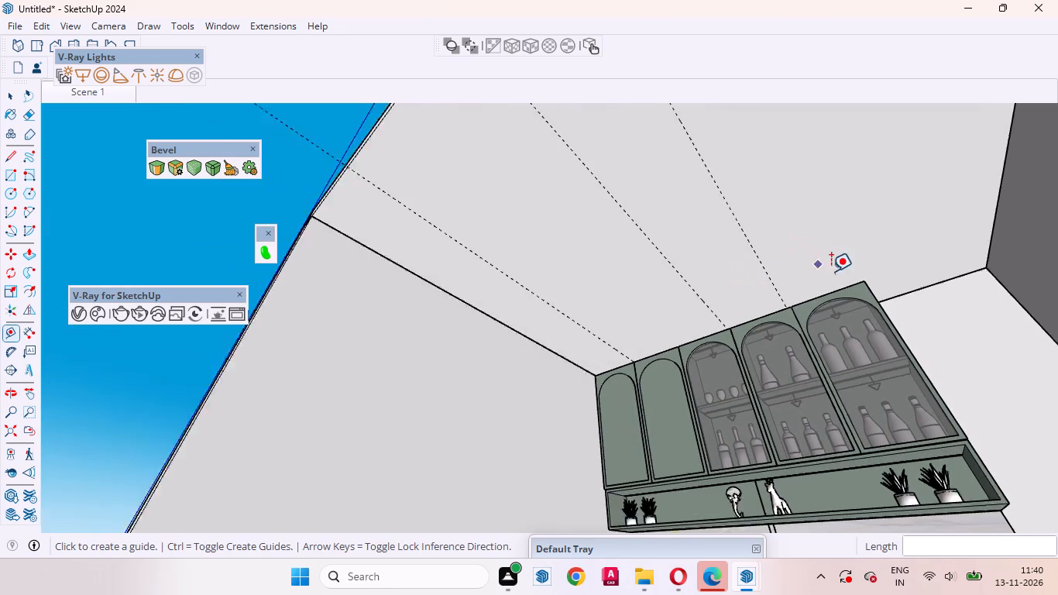
click(773, 269)
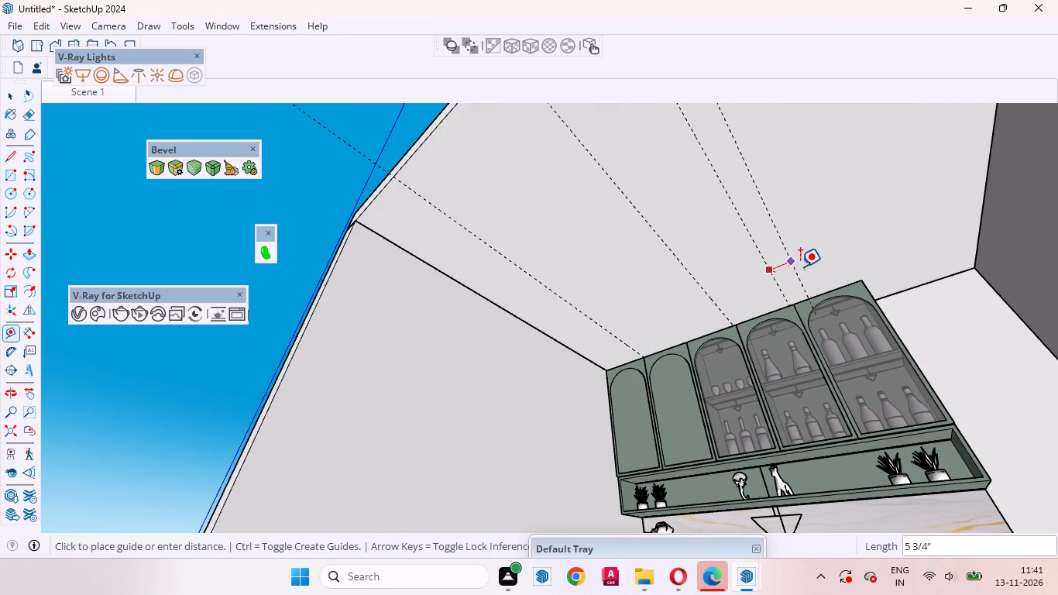
click(813, 266)
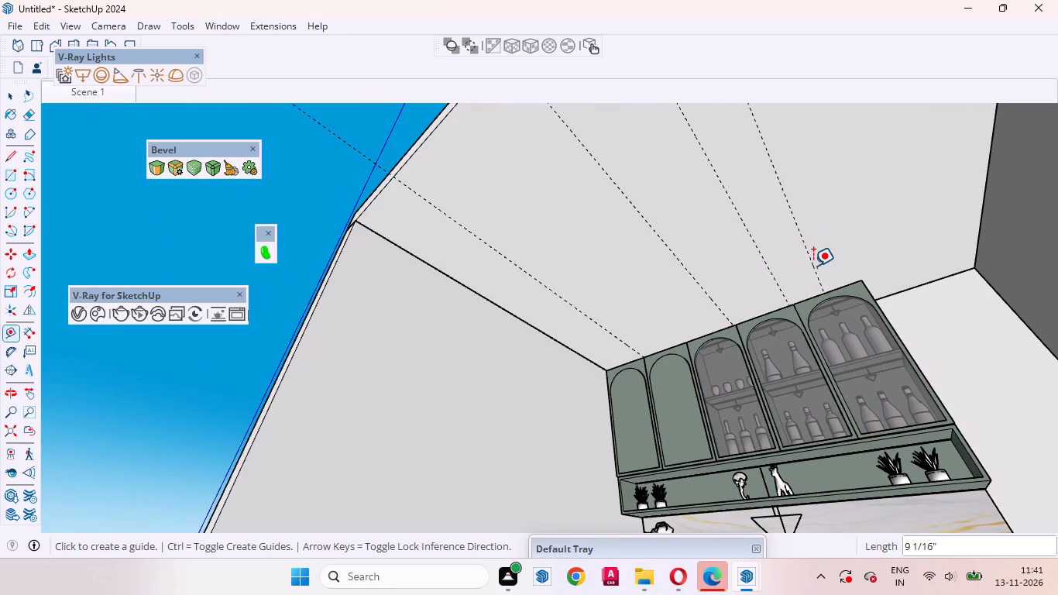
Place a fifth ceiling guide offset inward from the right wall's top edge.
click(809, 249)
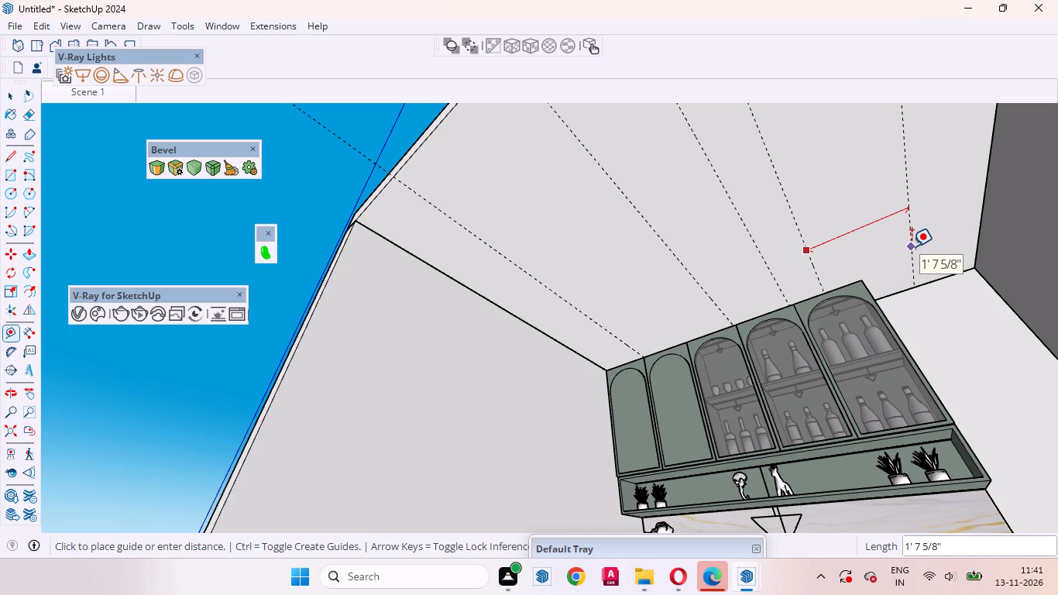
key(space)
key(t)
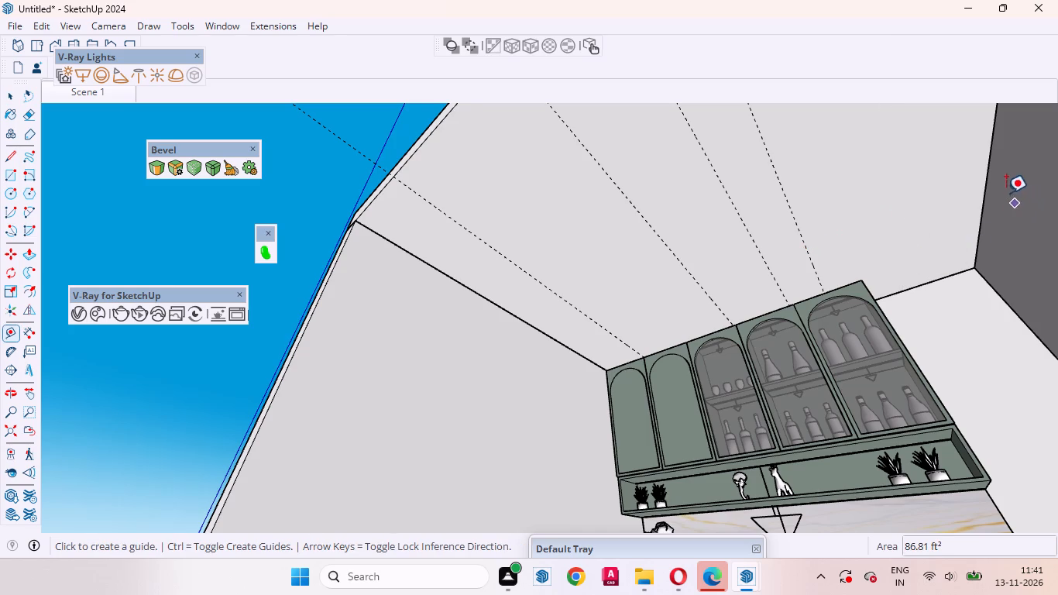
click(985, 172)
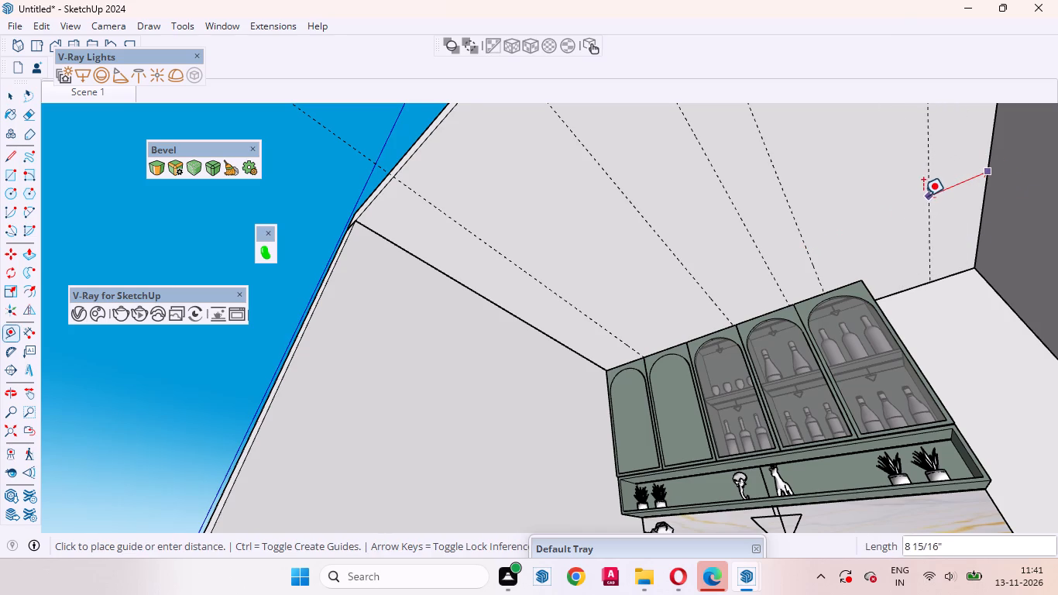
click(919, 197)
key(space)
Examine the ceiling guides from outside the room and recall Scene 1 to check them in the camera view.
scroll(777, 280, down, 1)
middle_drag(796, 358, 809, 426)
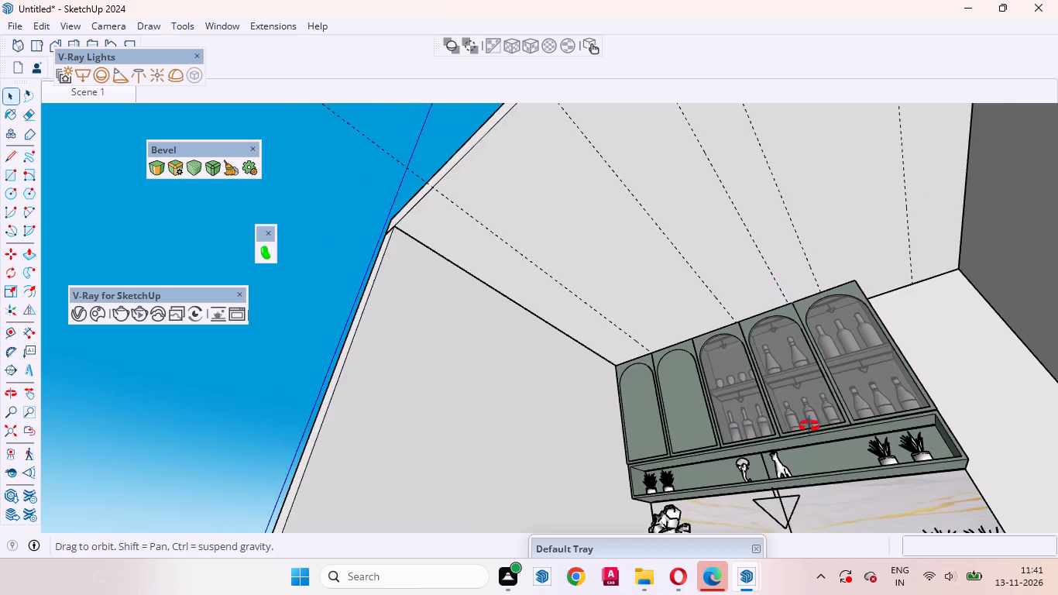
middle_drag(809, 426, 826, 509)
scroll(860, 390, down, 15)
scroll(759, 311, up, 1)
scroll(760, 323, down, 2)
click(911, 440)
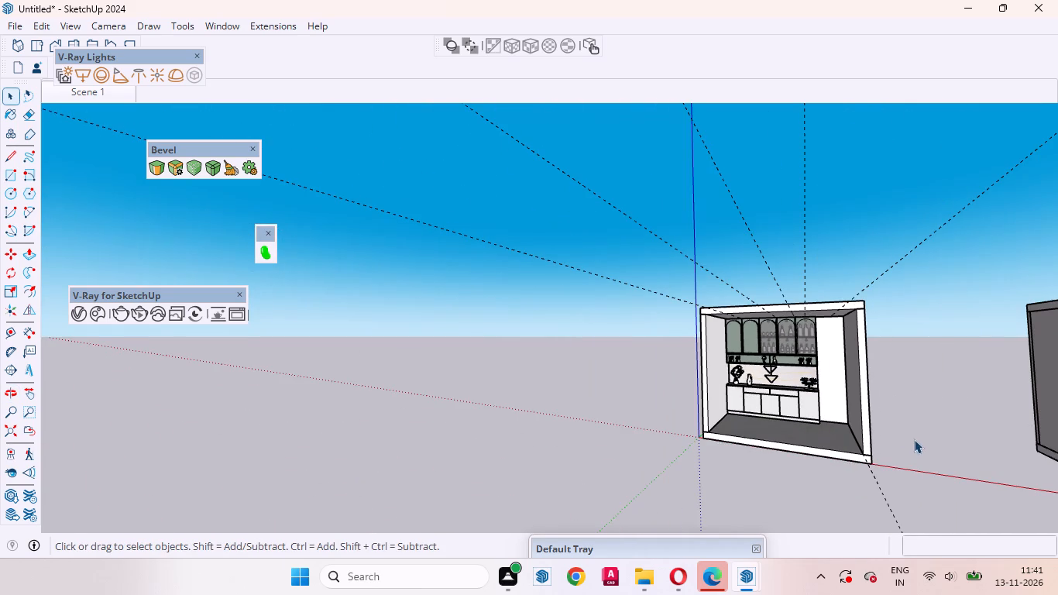
middle_drag(912, 439, 998, 504)
scroll(700, 408, down, 20)
scroll(700, 408, down, 1)
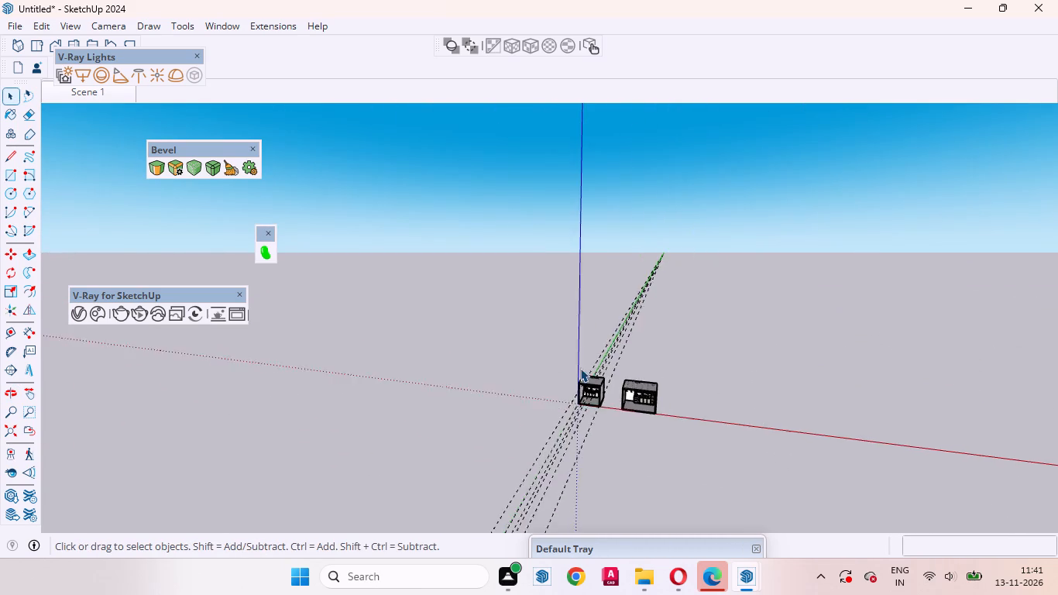
scroll(580, 368, down, 2)
scroll(560, 405, up, 2)
click(64, 91)
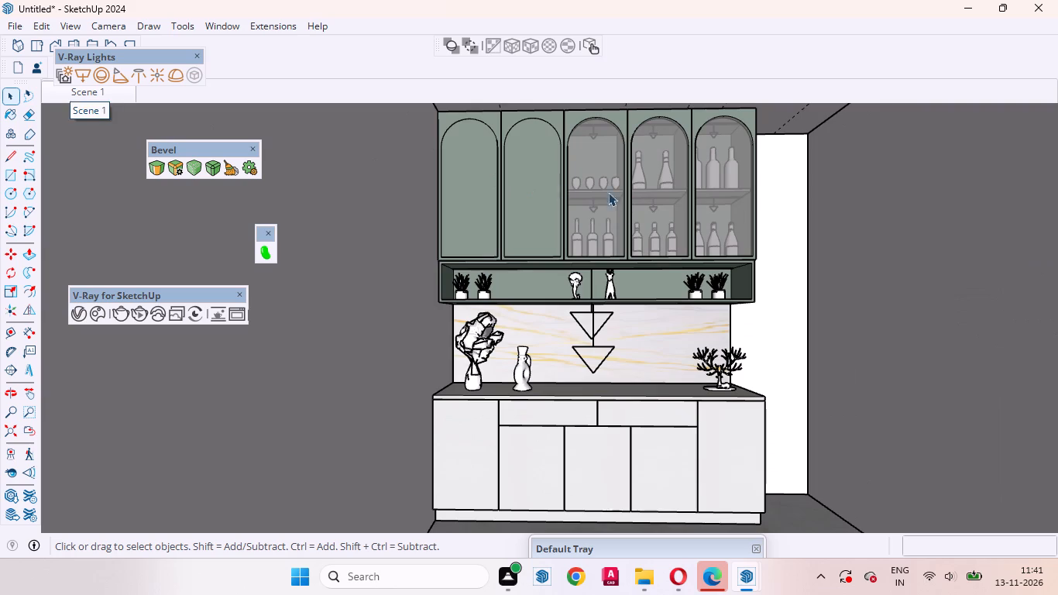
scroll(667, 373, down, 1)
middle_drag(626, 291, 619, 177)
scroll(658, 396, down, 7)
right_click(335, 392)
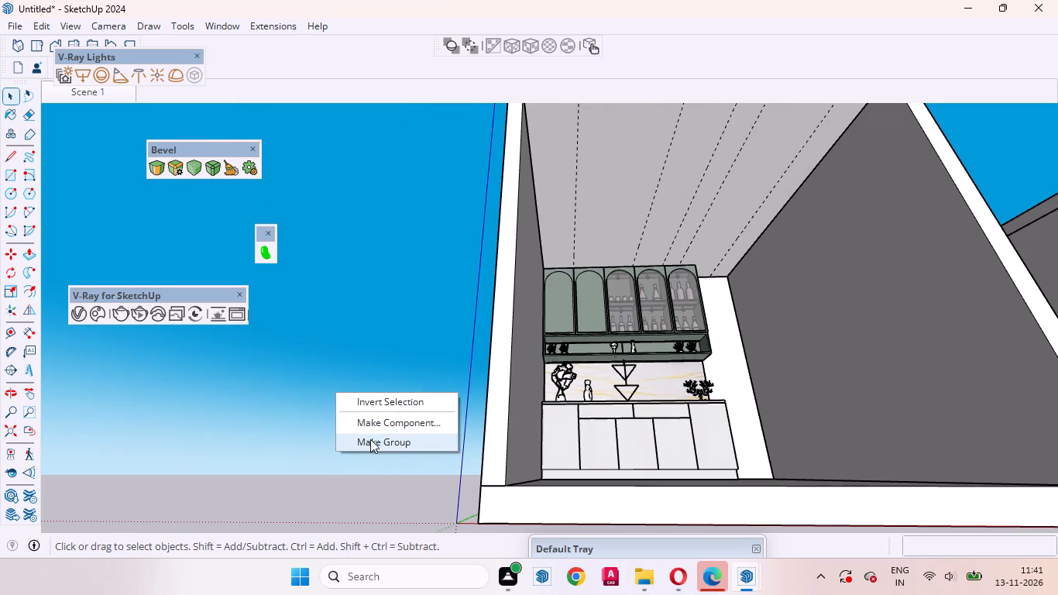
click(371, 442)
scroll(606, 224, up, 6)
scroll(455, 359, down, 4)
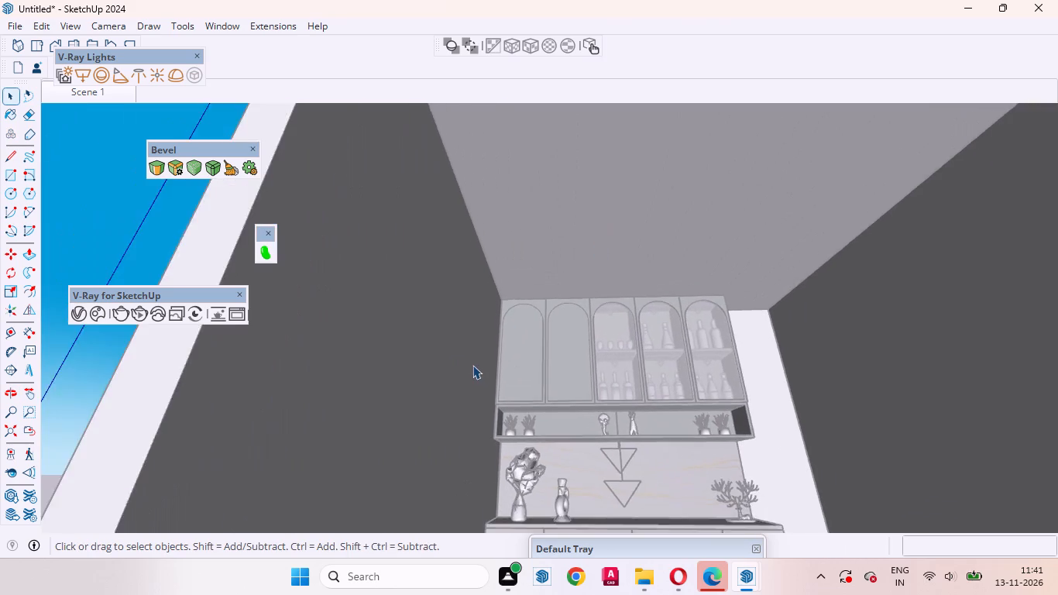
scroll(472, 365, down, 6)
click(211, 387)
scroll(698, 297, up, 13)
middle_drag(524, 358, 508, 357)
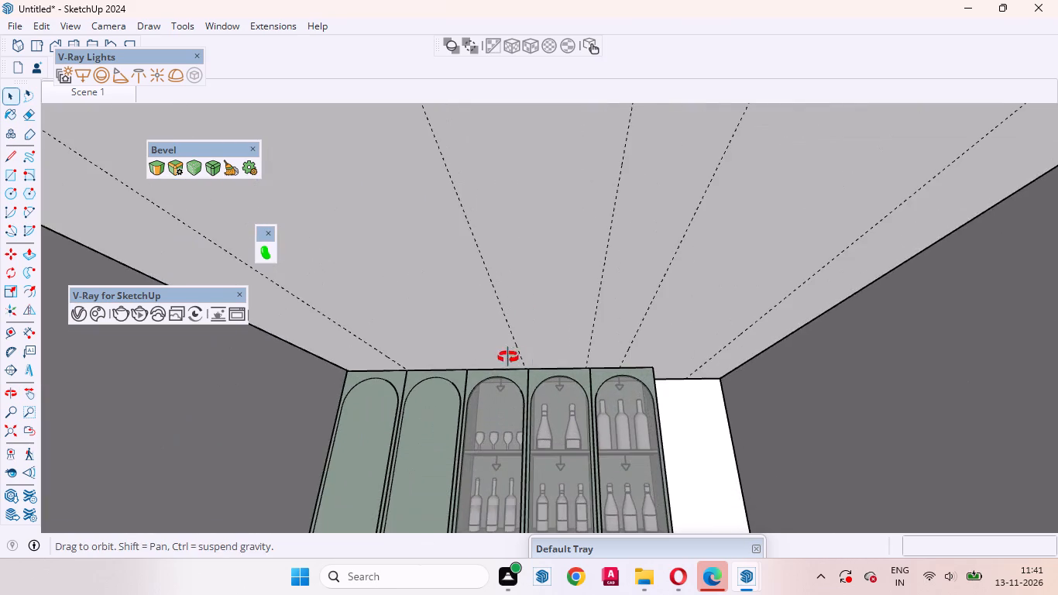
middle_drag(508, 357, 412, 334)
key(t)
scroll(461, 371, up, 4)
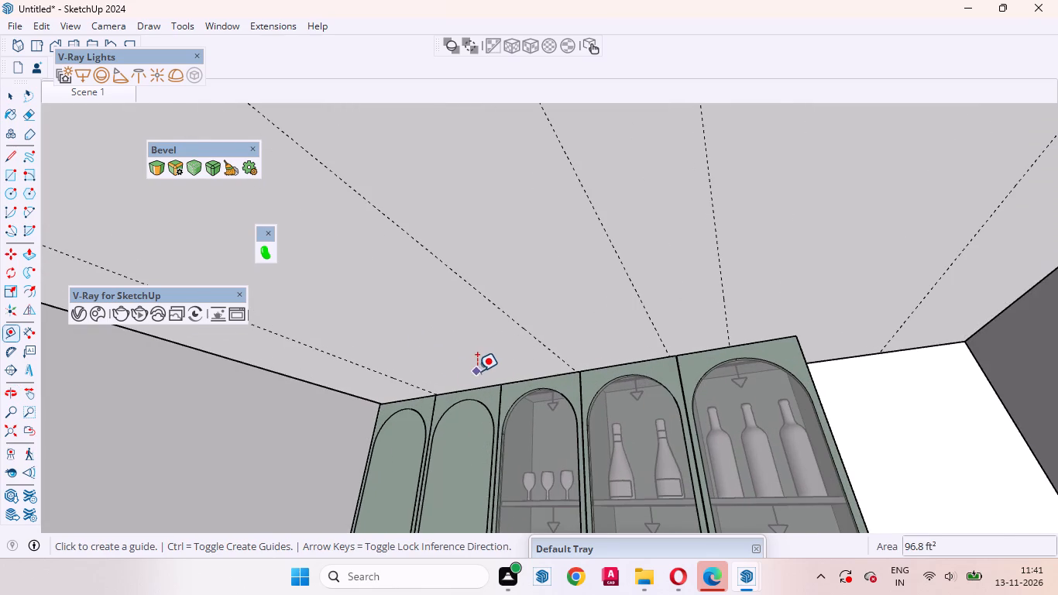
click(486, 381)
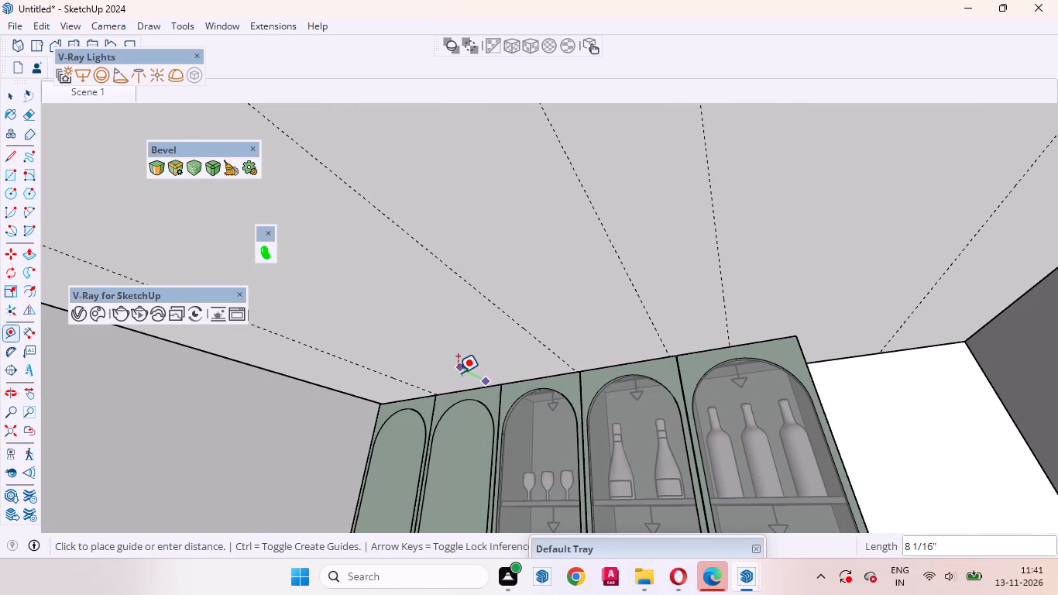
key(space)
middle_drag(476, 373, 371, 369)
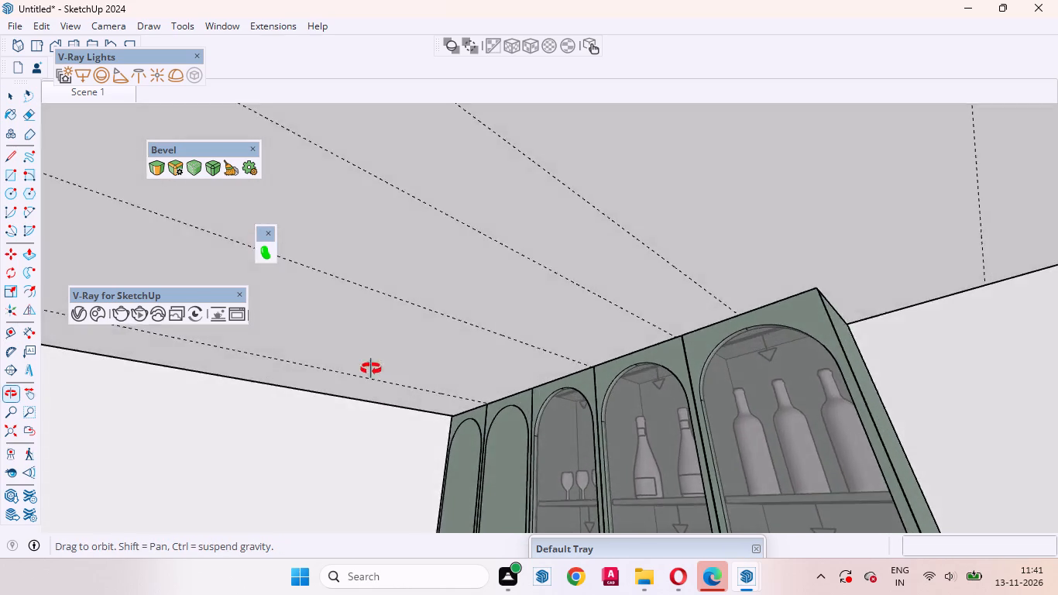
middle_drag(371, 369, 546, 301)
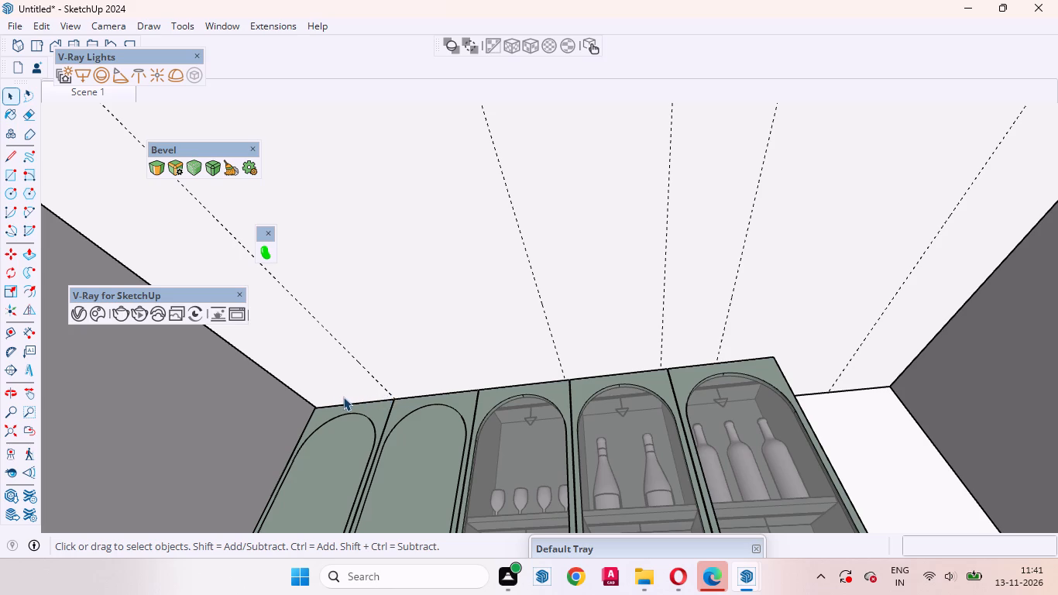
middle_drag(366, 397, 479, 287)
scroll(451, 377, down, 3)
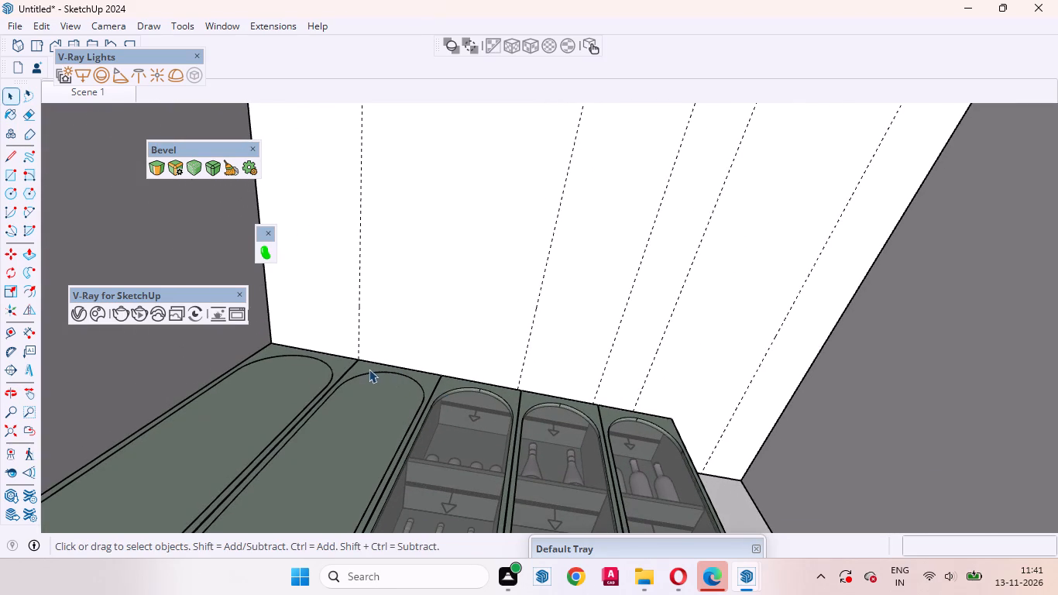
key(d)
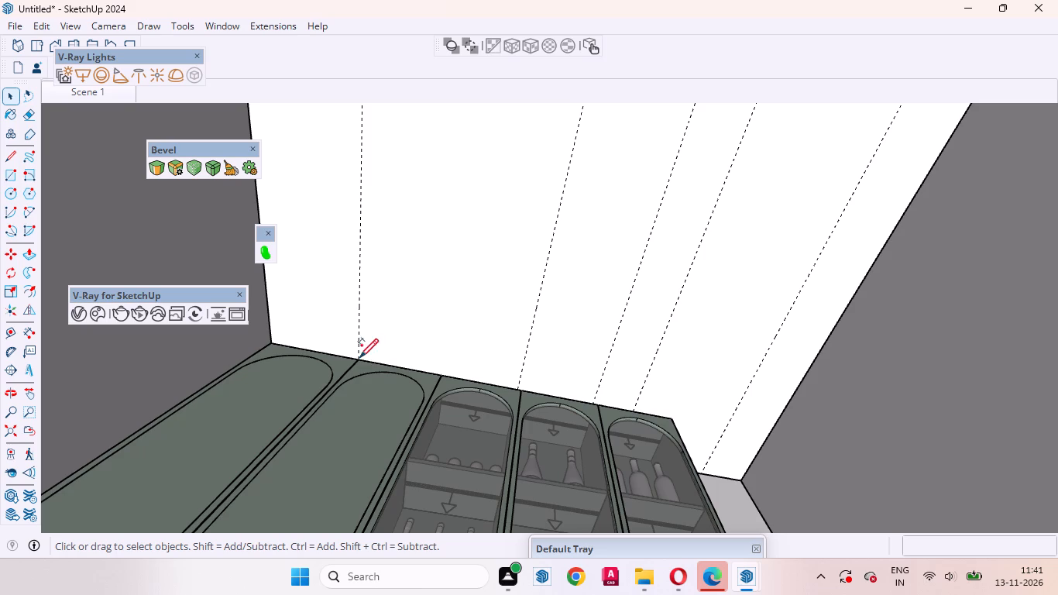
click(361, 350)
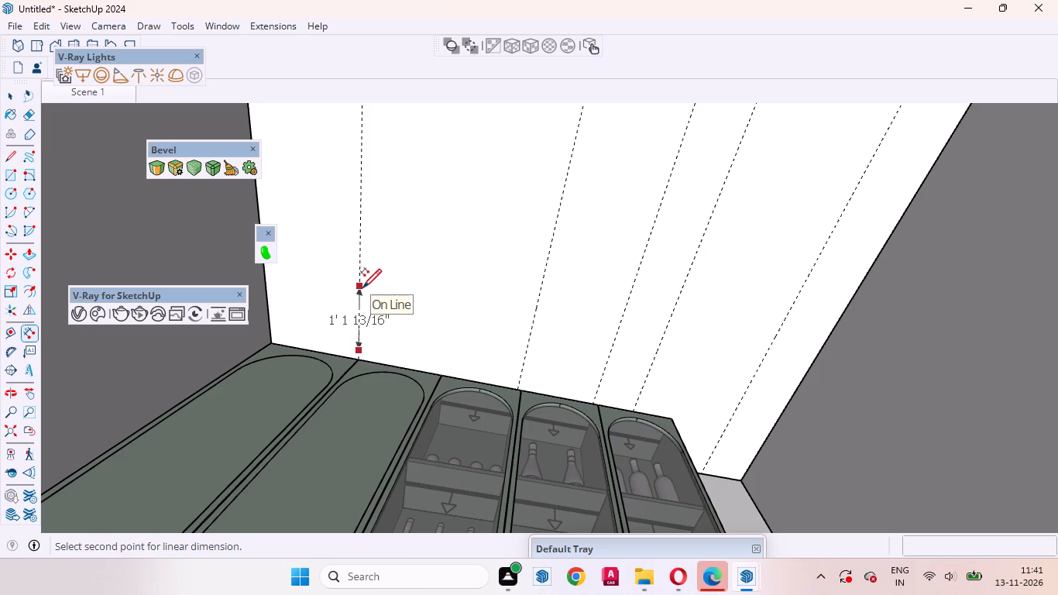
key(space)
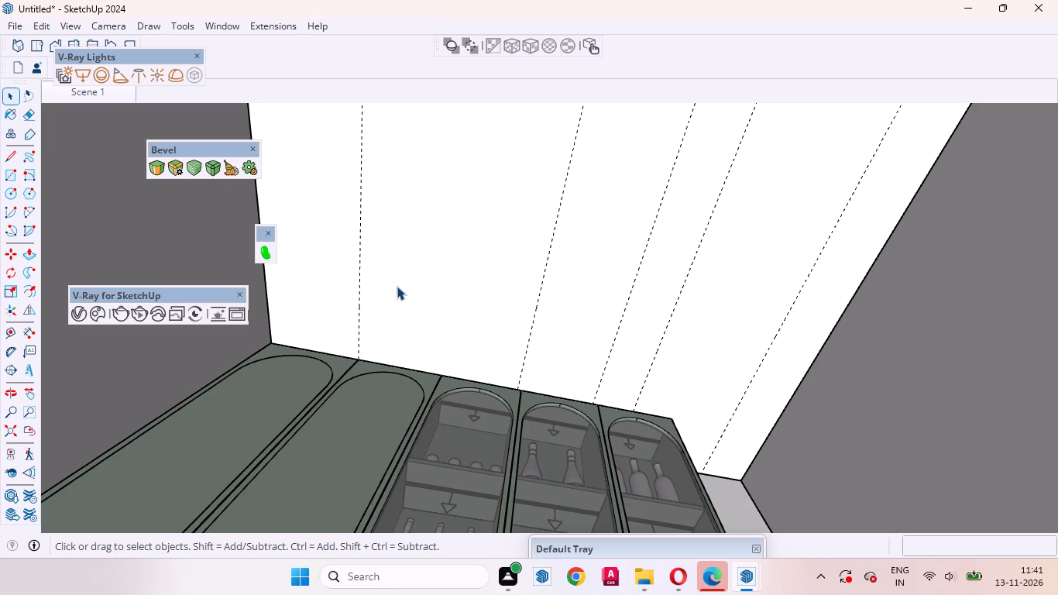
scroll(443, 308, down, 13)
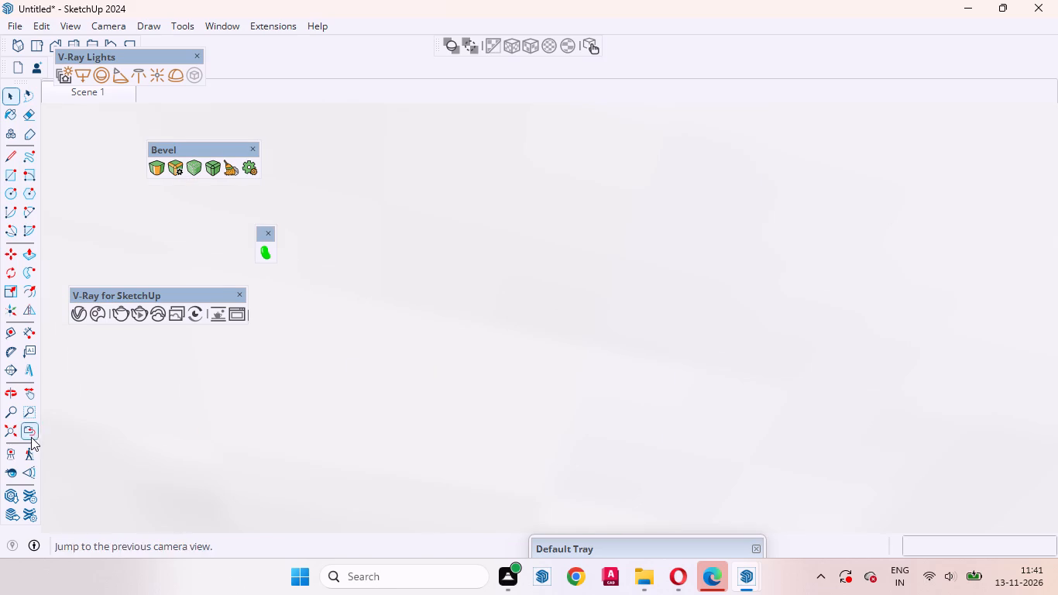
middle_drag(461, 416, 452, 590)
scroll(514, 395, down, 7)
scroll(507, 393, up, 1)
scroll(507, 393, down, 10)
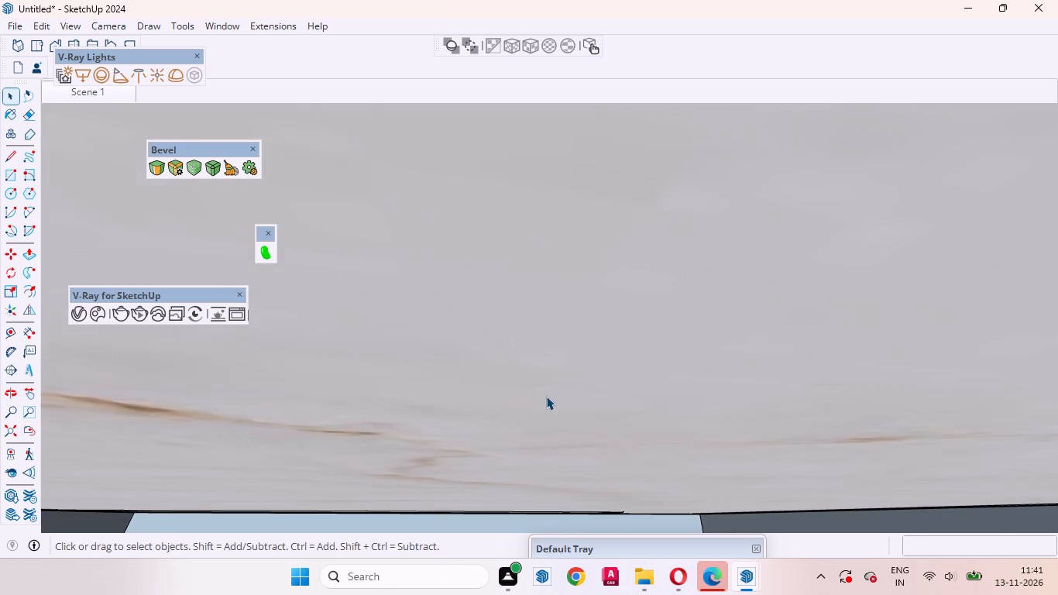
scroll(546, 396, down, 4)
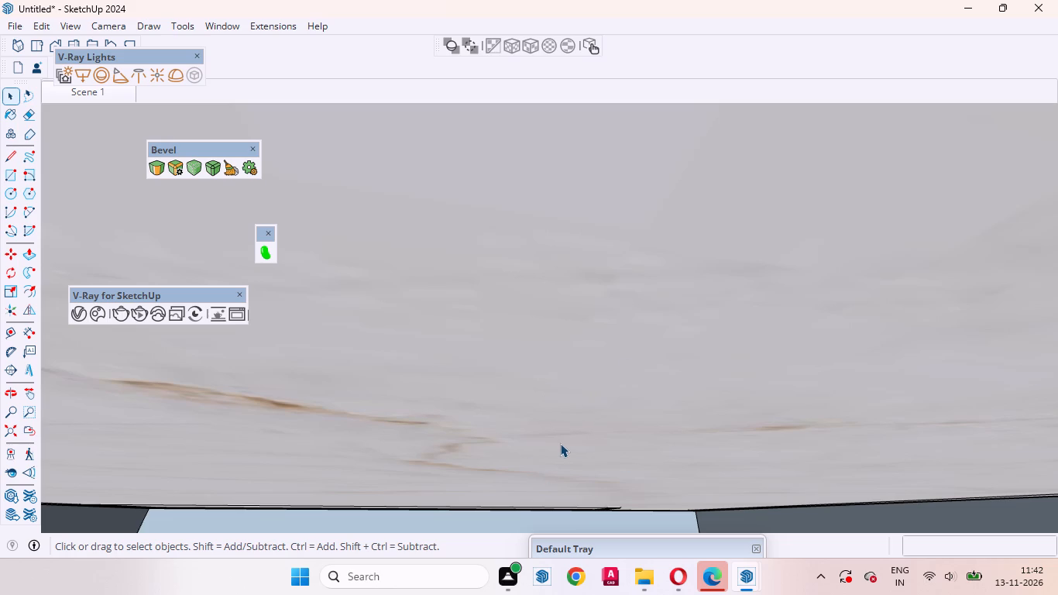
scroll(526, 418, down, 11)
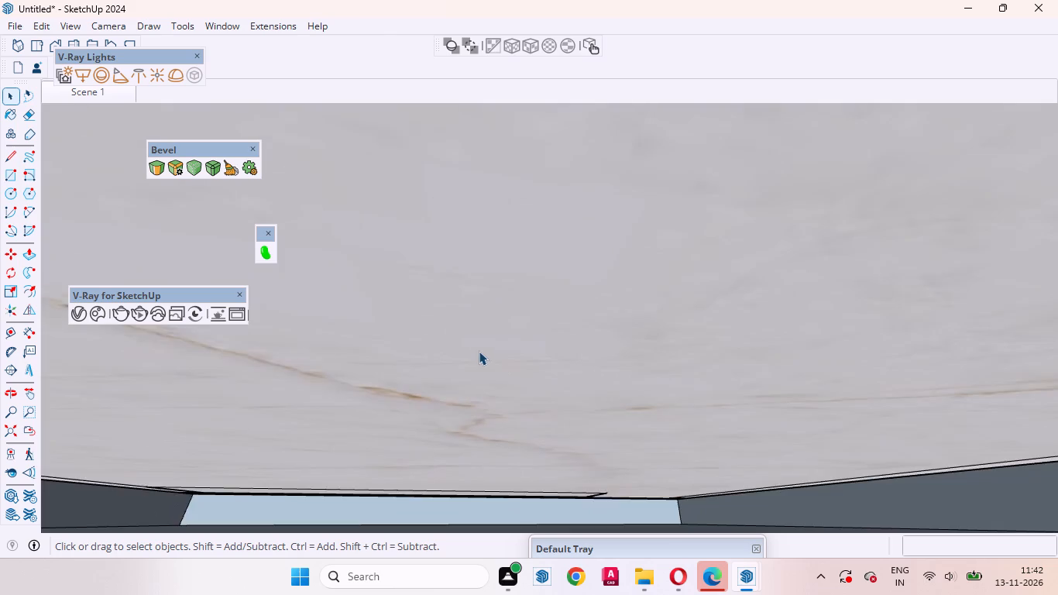
Recall Scene 1, view the room from outside its open front and start a new group for the ceiling light.
scroll(479, 351, down, 20)
scroll(479, 351, down, 7)
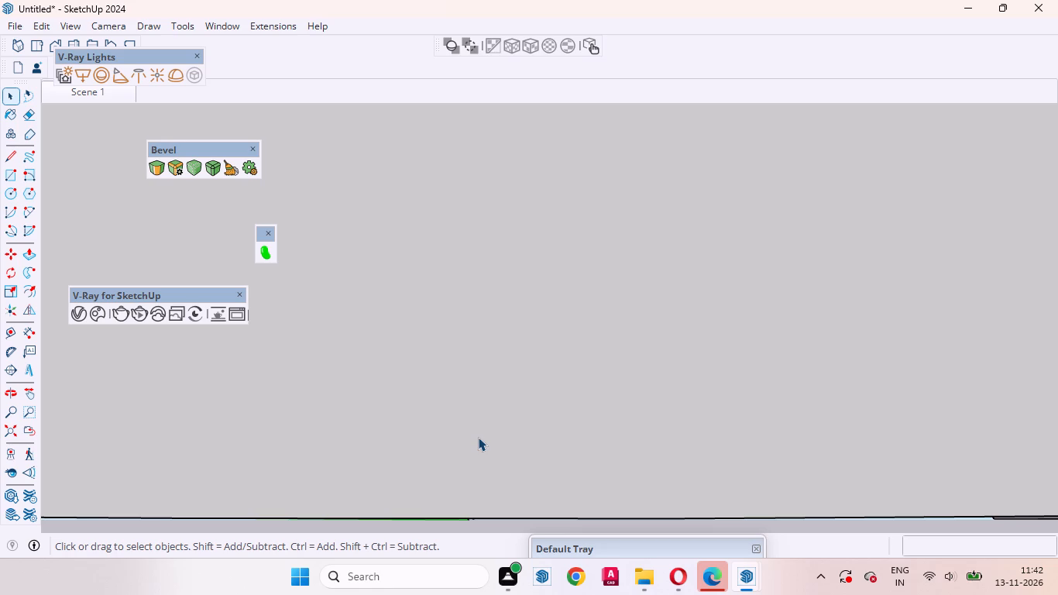
scroll(534, 332, down, 5)
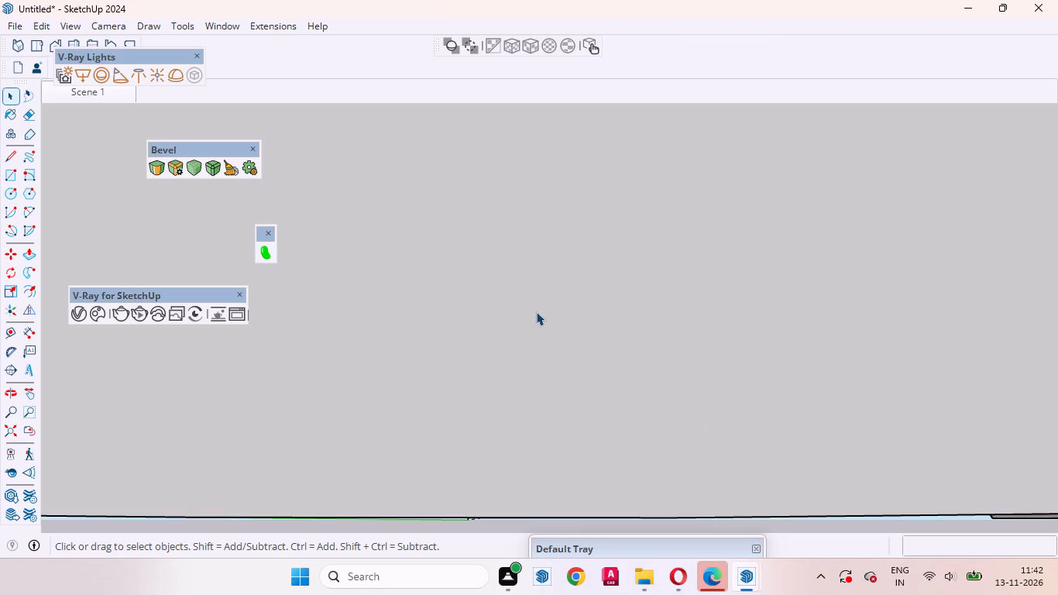
scroll(536, 311, down, 14)
click(83, 91)
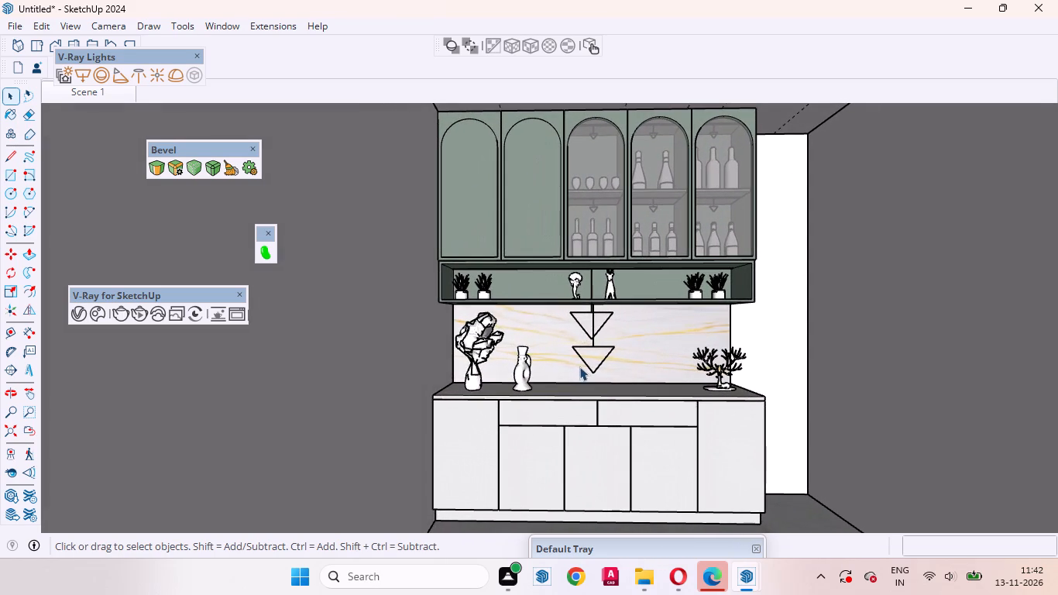
scroll(579, 366, down, 11)
scroll(641, 424, down, 7)
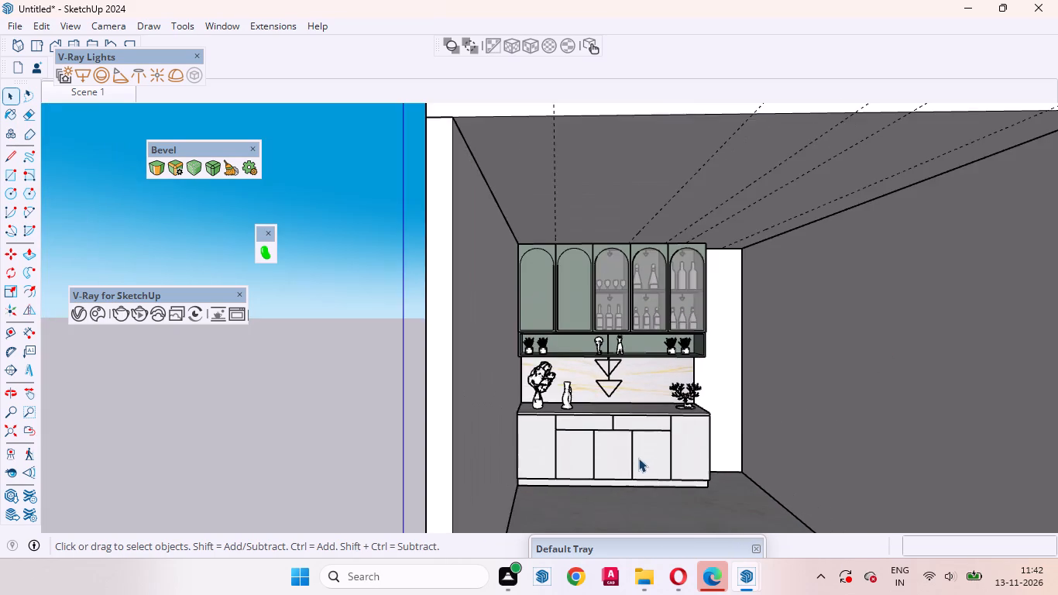
scroll(638, 459, down, 7)
click(420, 455)
scroll(716, 481, up, 2)
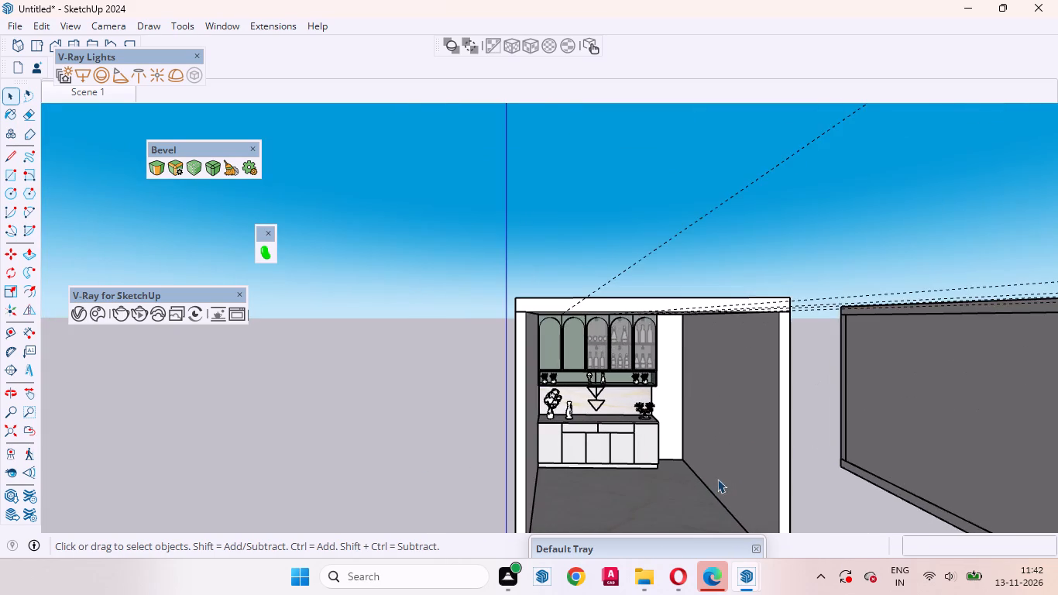
middle_drag(713, 483, 675, 438)
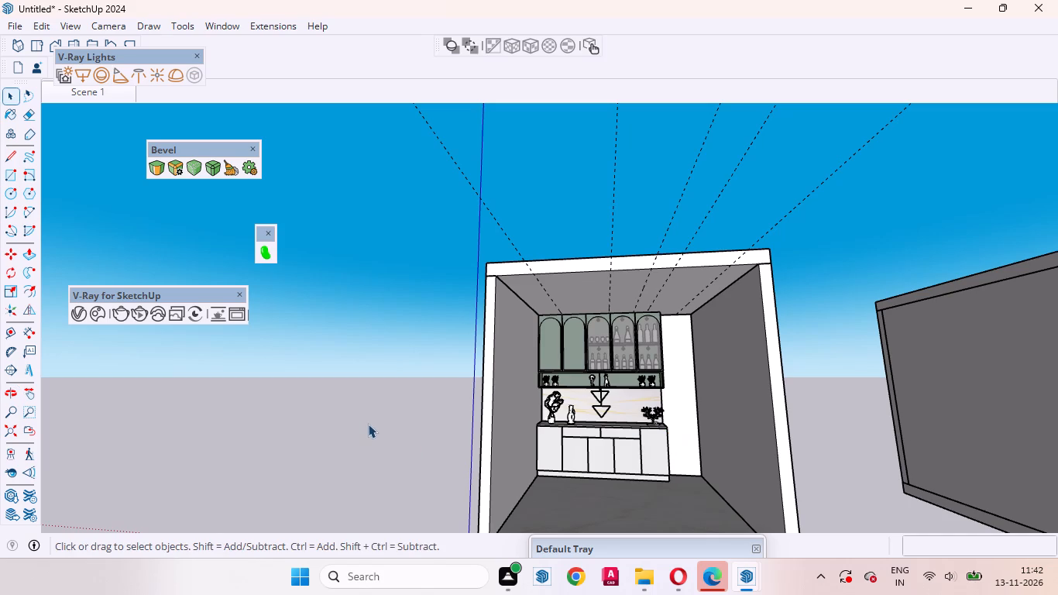
right_click(368, 424)
click(397, 472)
Draw a circle of about 1 5/16" radius on the ceiling, centred on the guide between the first and second upper cabinet doors.
scroll(610, 293, up, 2)
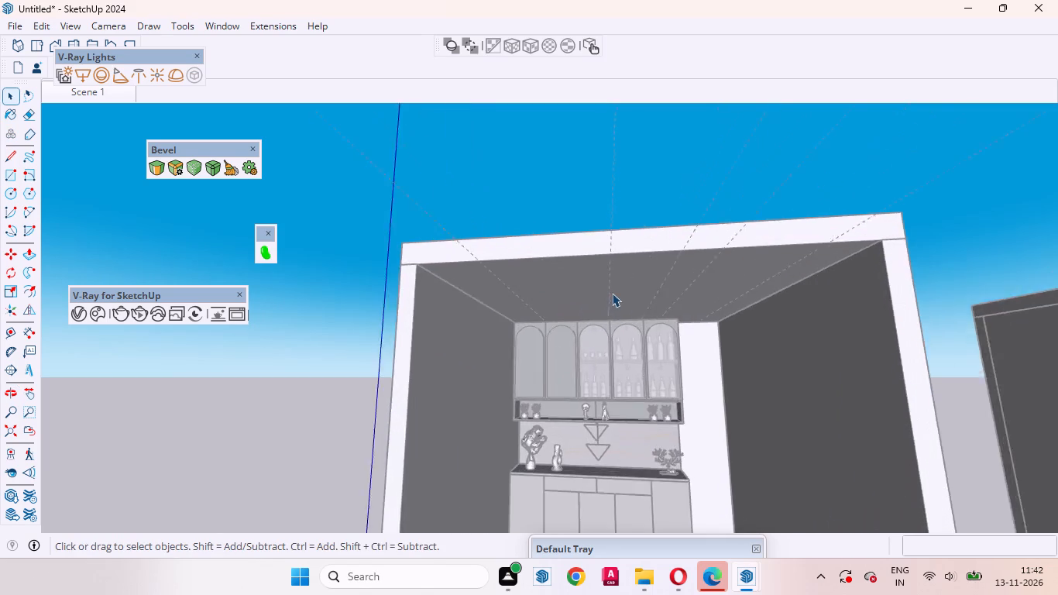
scroll(612, 293, up, 20)
middle_drag(487, 339, 498, 193)
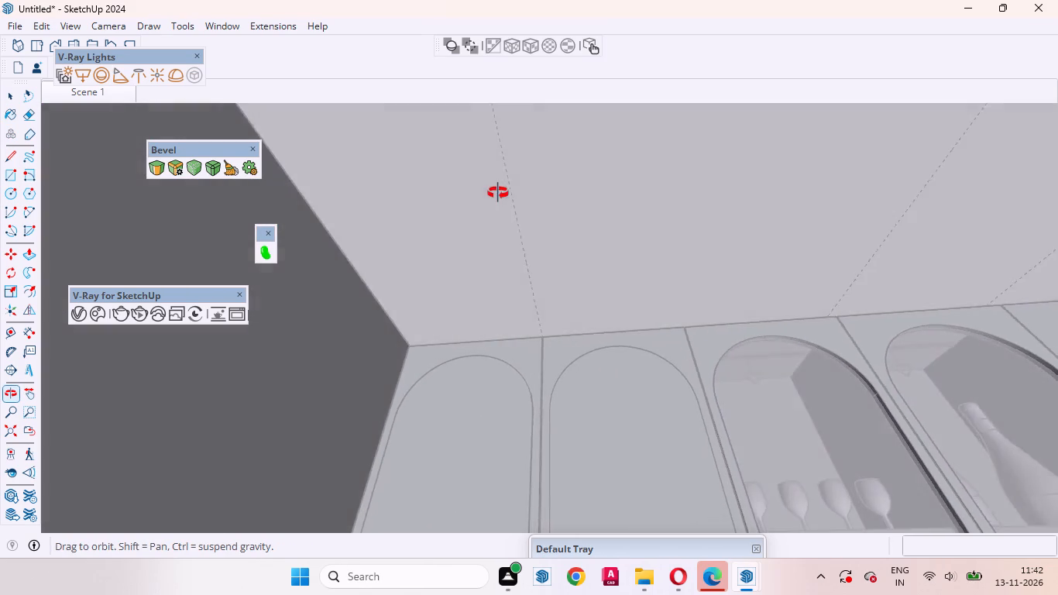
middle_drag(498, 193, 507, 139)
scroll(520, 164, up, 3)
middle_drag(536, 251, 545, 183)
key(c)
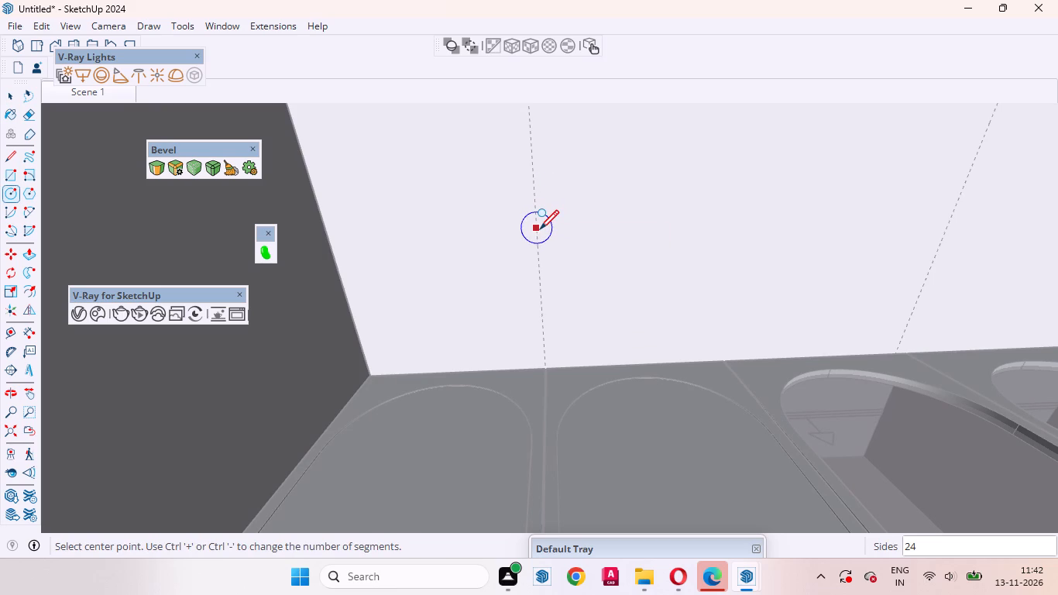
click(540, 230)
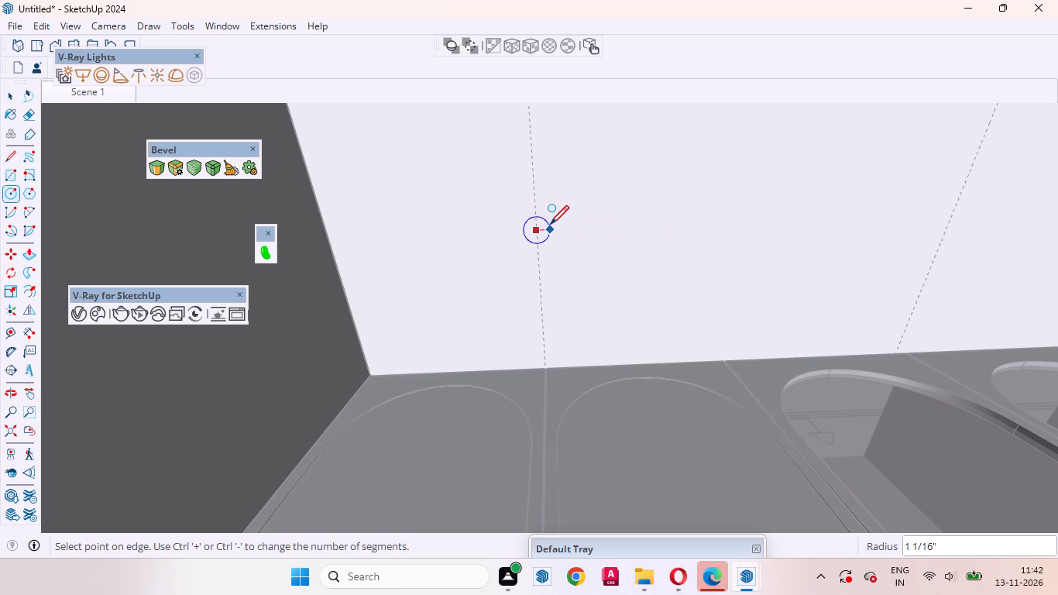
click(553, 225)
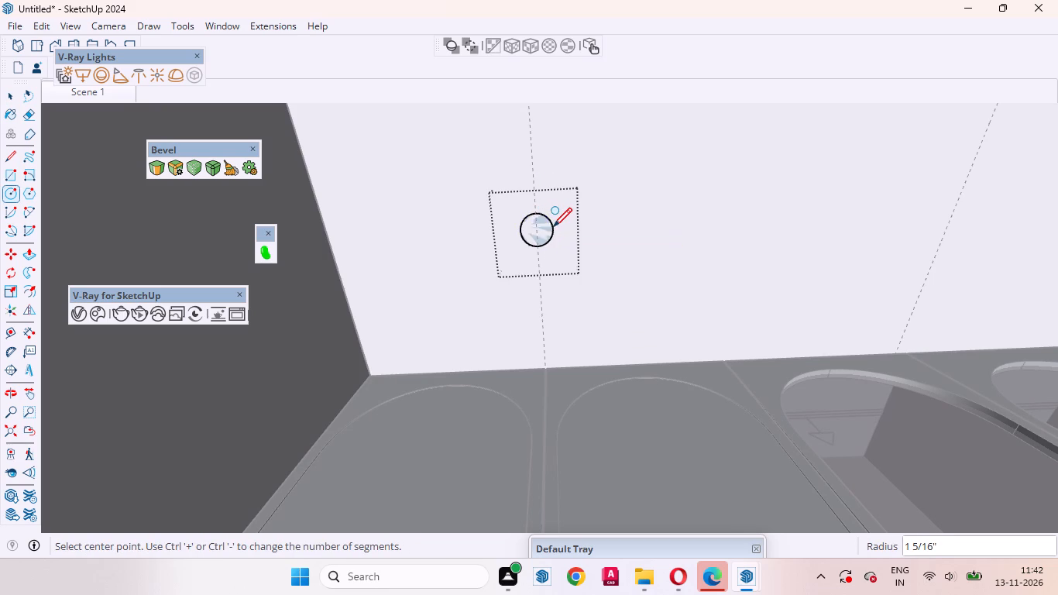
Extrude the ceiling circle by 6 mm to form the light's round body.
key(p)
scroll(534, 236, up, 6)
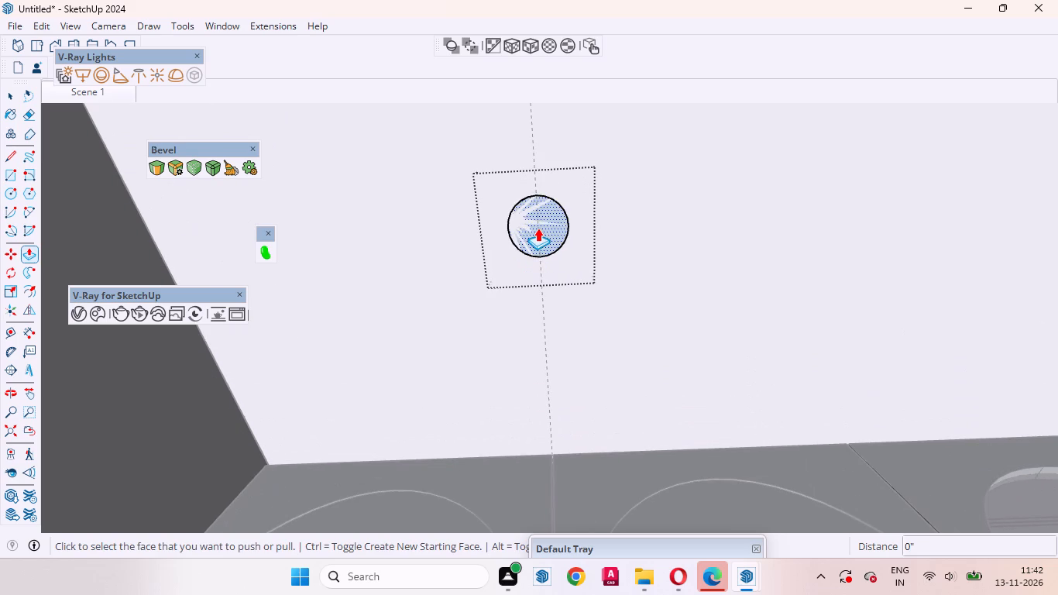
click(538, 227)
text(6mm)
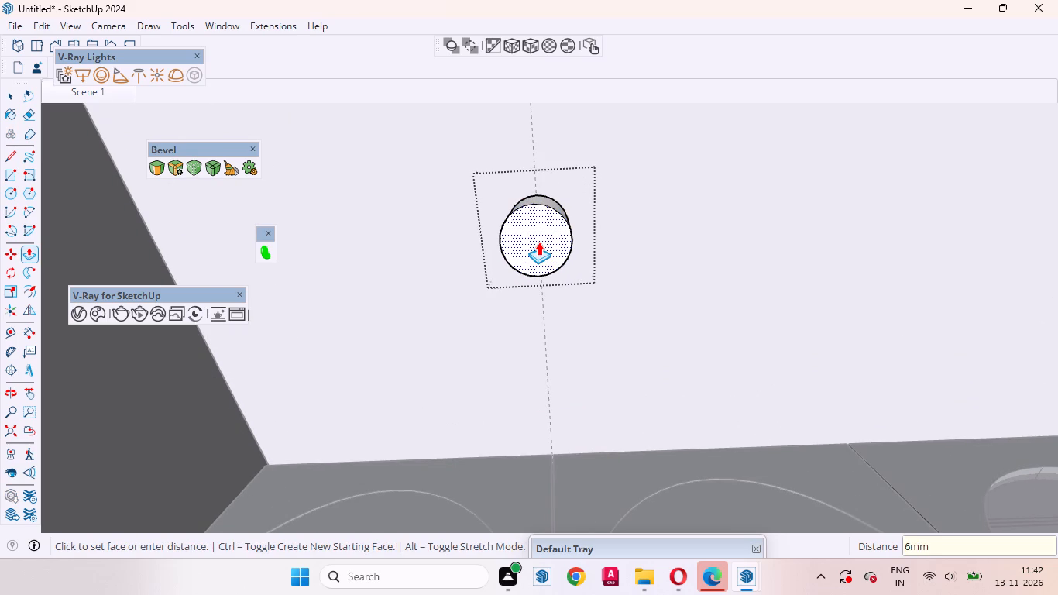
key(Return)
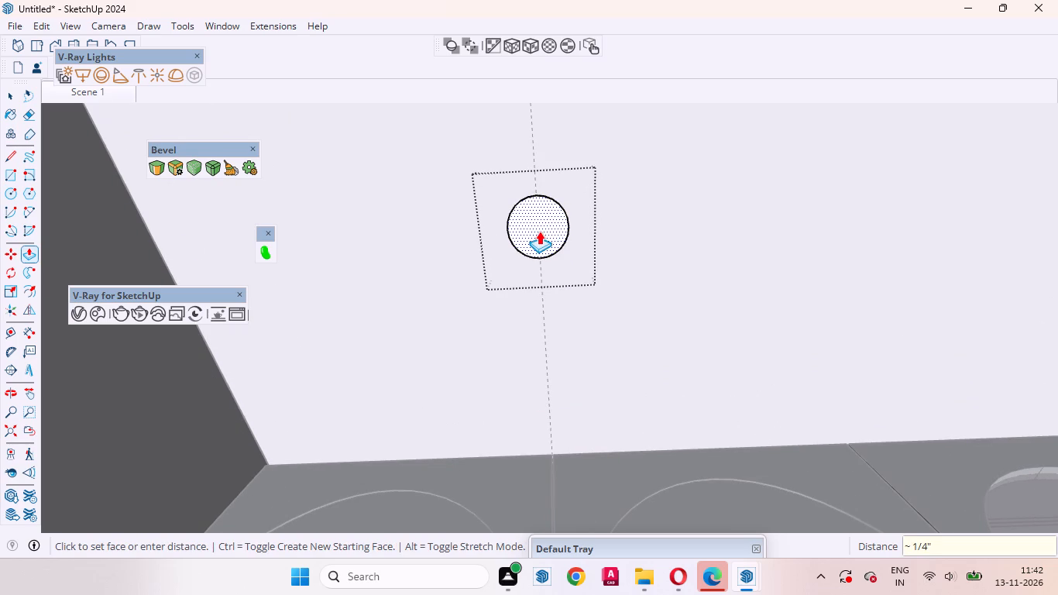
Offset the disc's outer edge inward by about 1/2" to make a concentric inner circle.
key(f)
scroll(524, 216, up, 7)
click(520, 217)
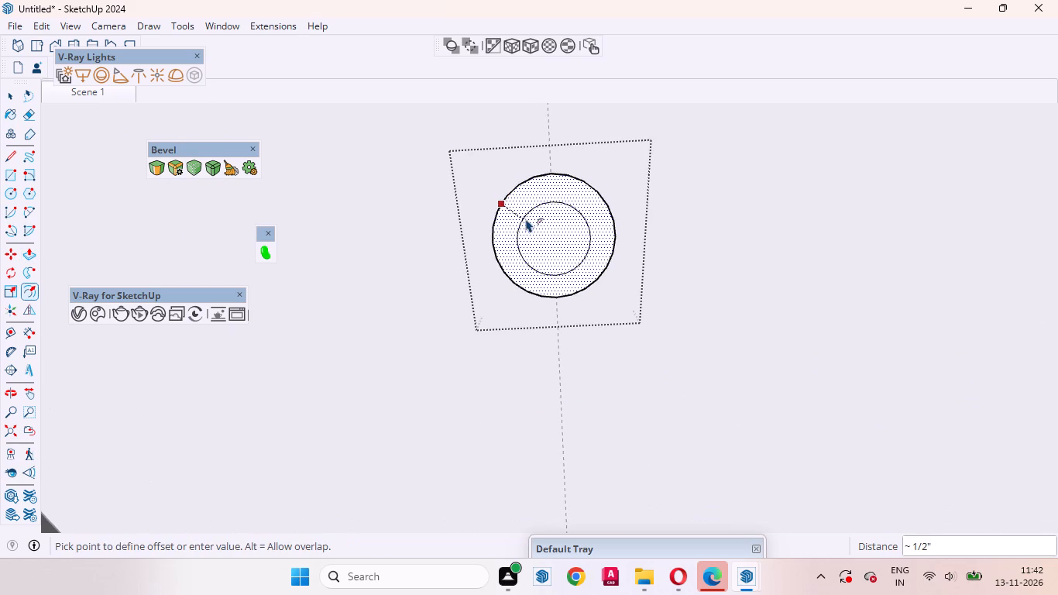
click(527, 219)
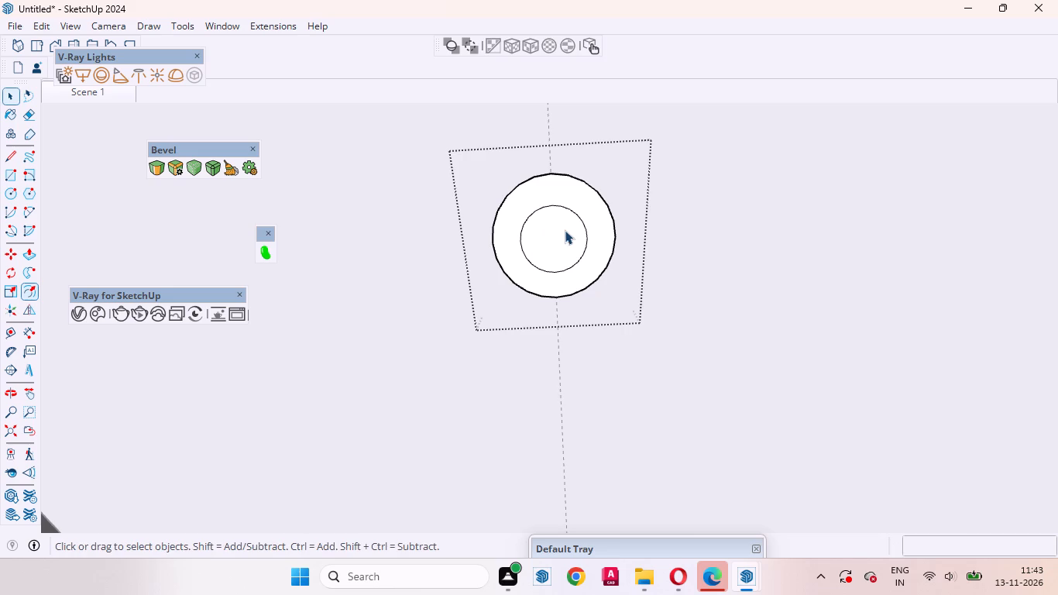
Recess the inner circle of the ceiling light by 3 mm with Push/Pull.
click(565, 230)
scroll(560, 229, up, 6)
key(p)
scroll(551, 238, up, 4)
click(551, 238)
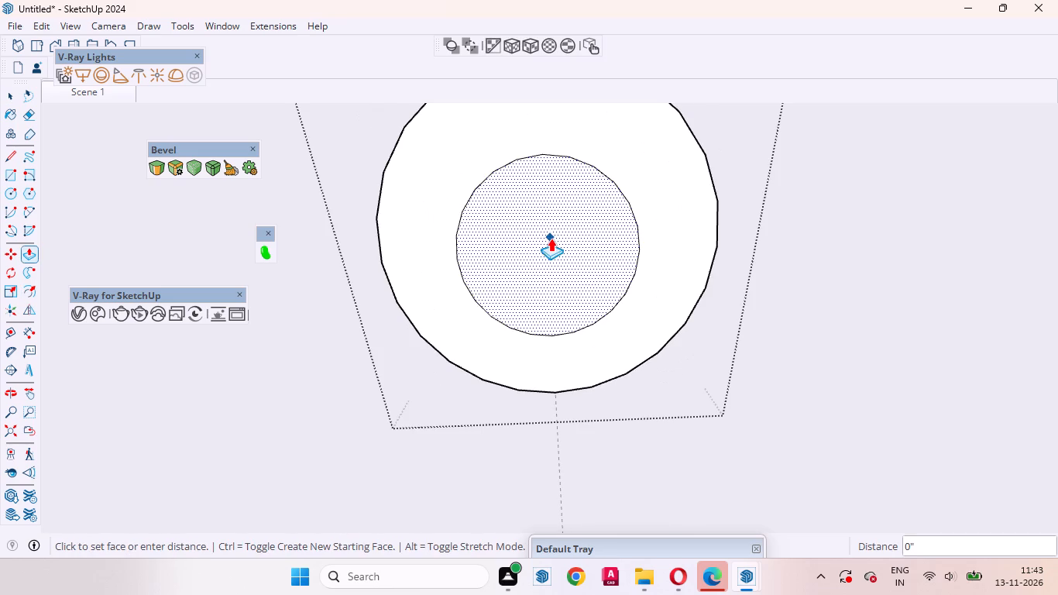
text(3mm)
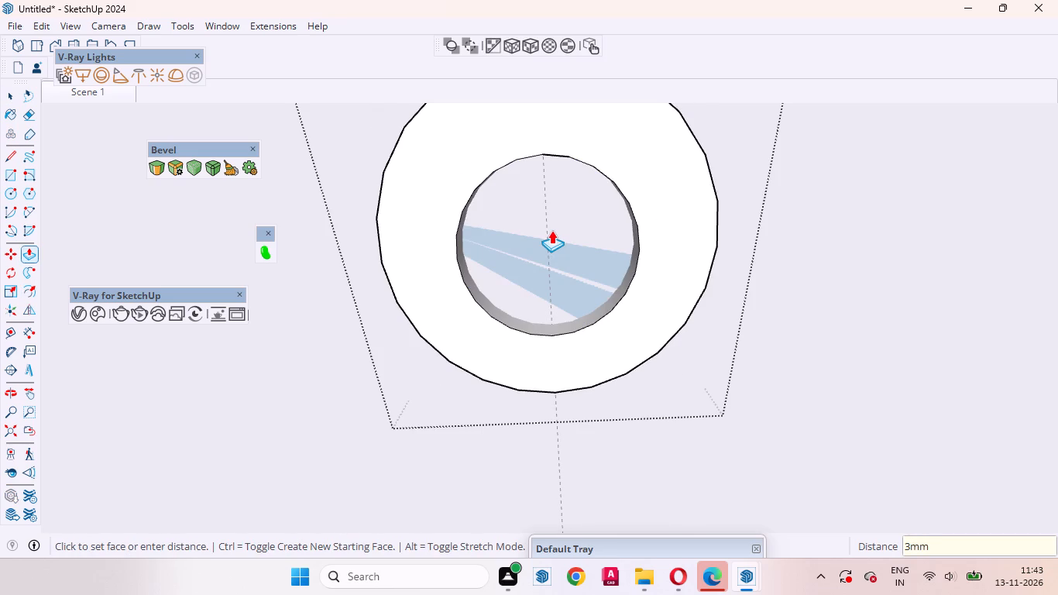
key(Return)
key(space)
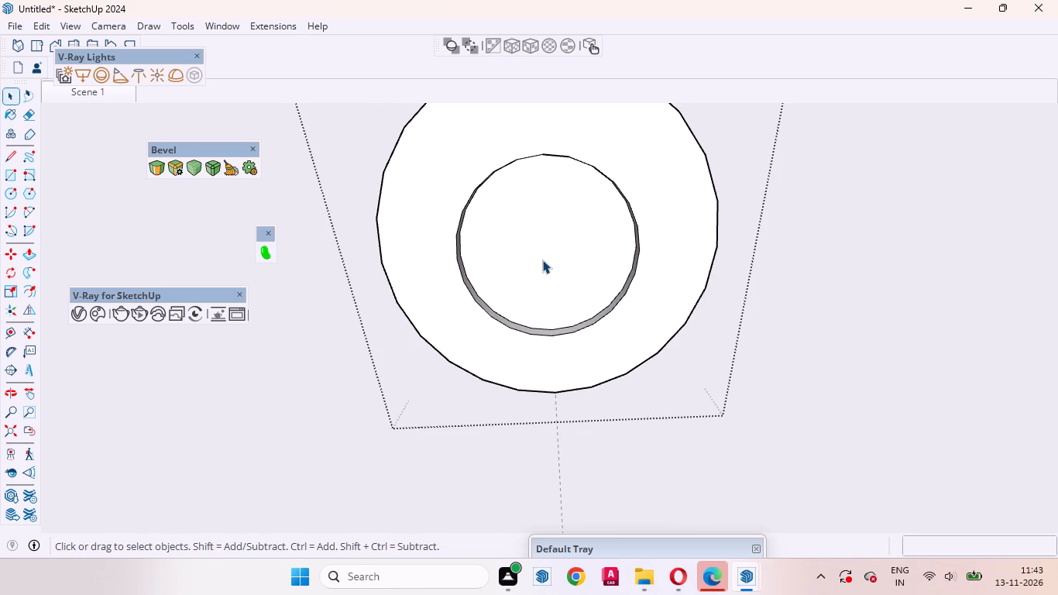
Group the recessed inner face with its edge and convert it into a V-Ray mesh light.
double_click(542, 260)
right_click(542, 260)
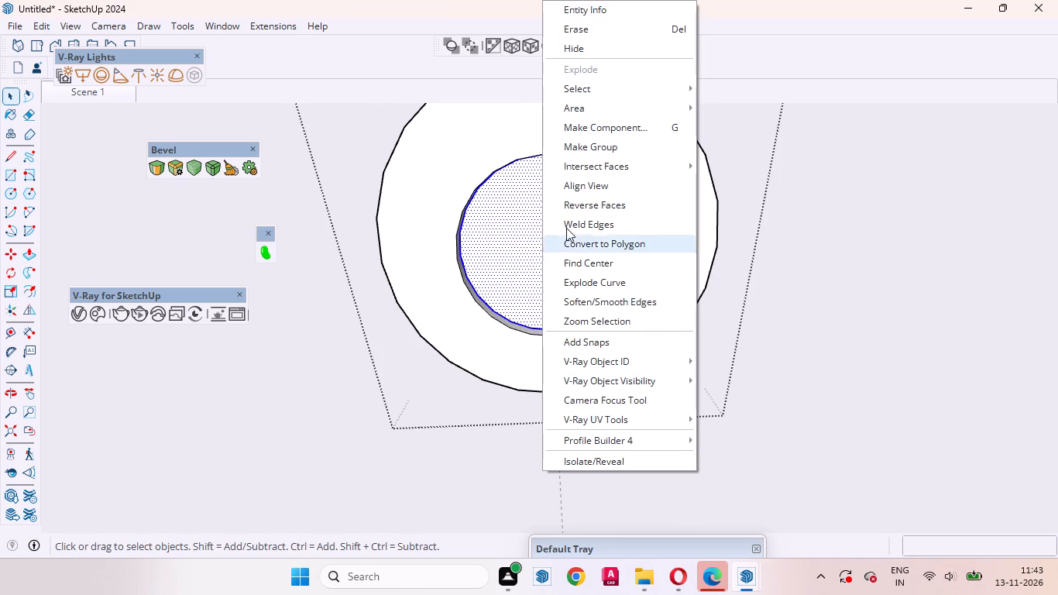
click(582, 151)
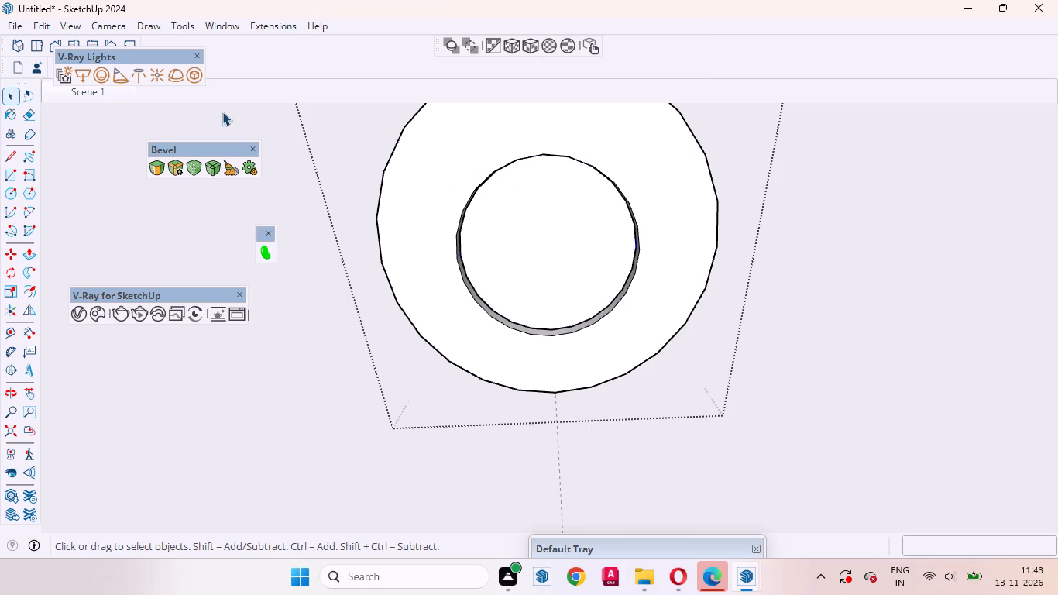
click(196, 75)
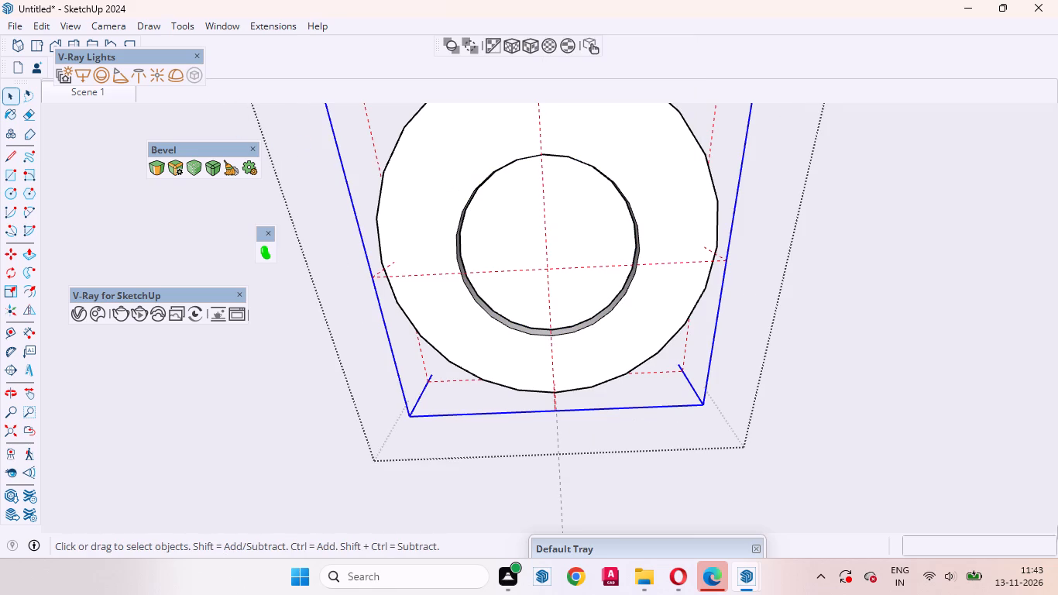
Place an IES light using cylinder-wide.ies from ies-lights-pack at the fixture's centre, recall Scene 1 and leave the group.
click(139, 74)
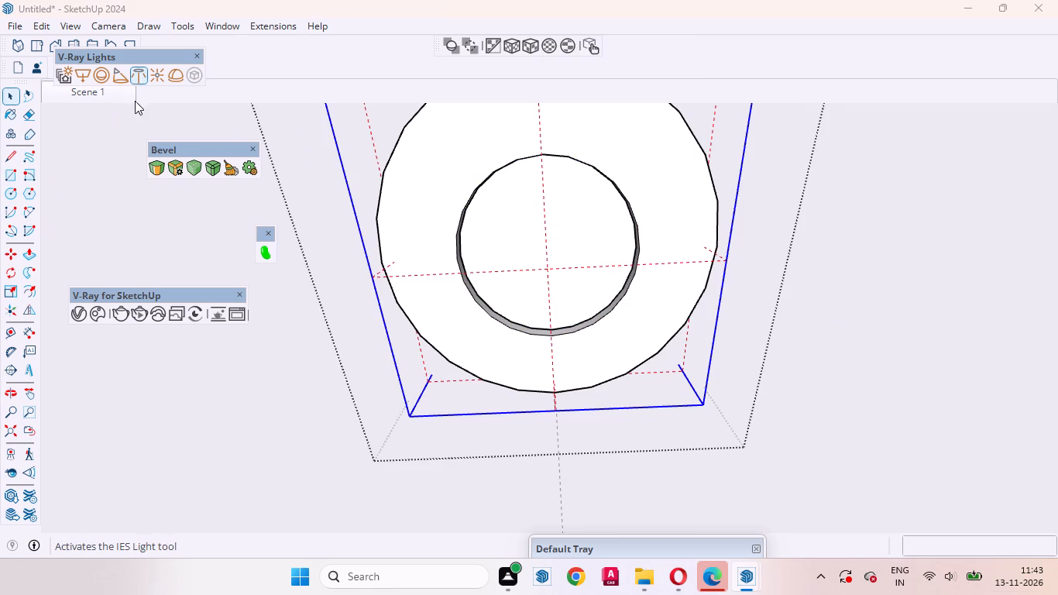
scroll(122, 261, up, 6)
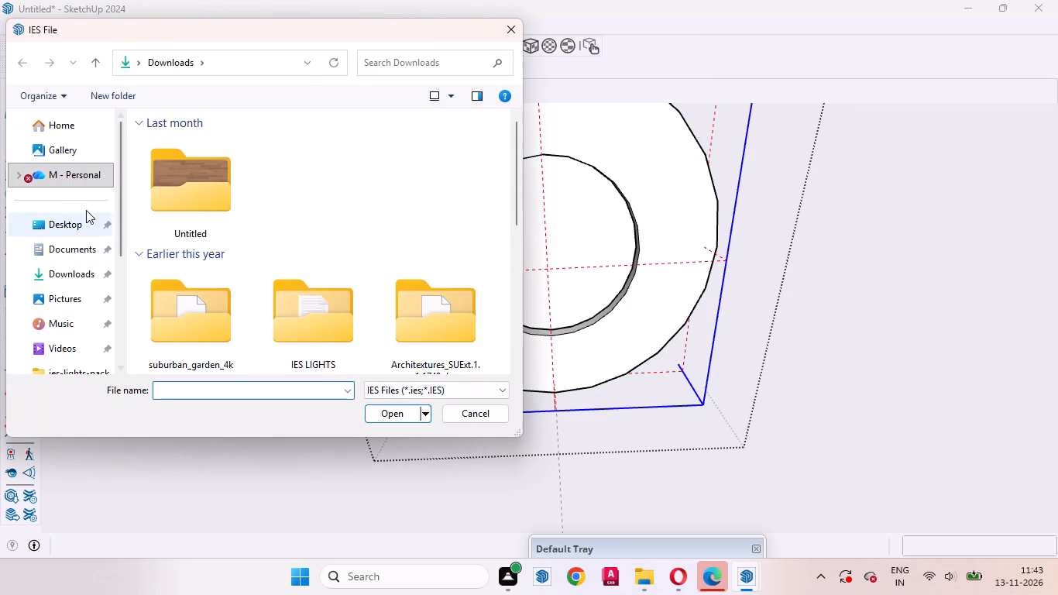
click(70, 129)
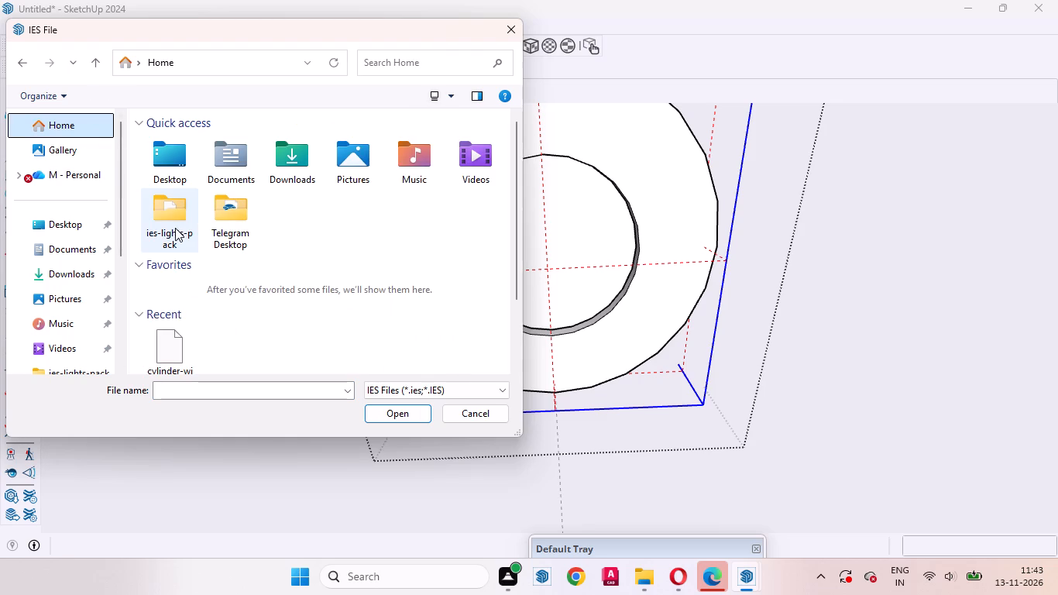
click(173, 228)
click(393, 410)
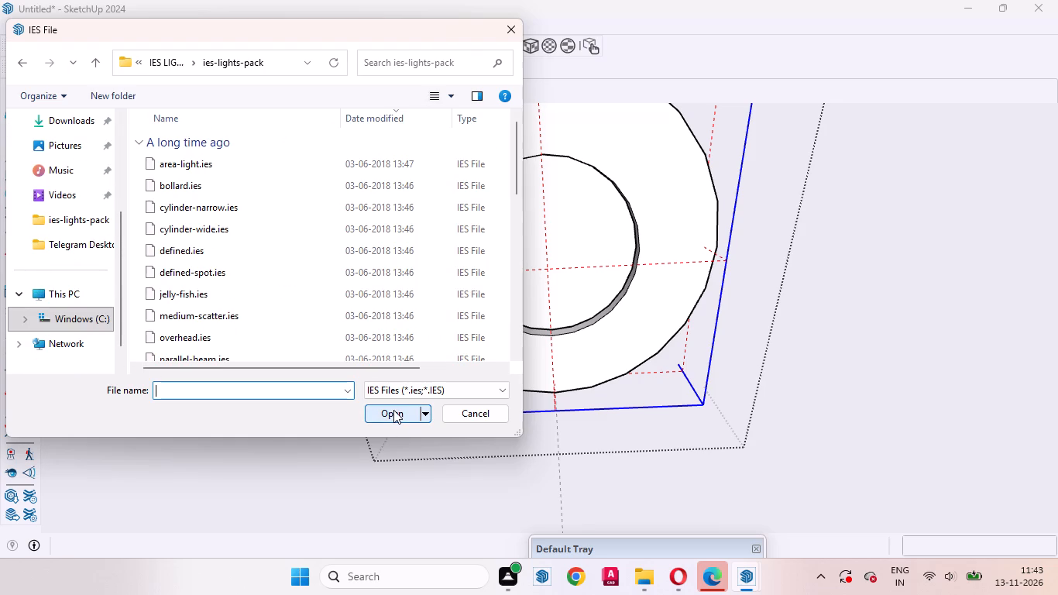
click(200, 232)
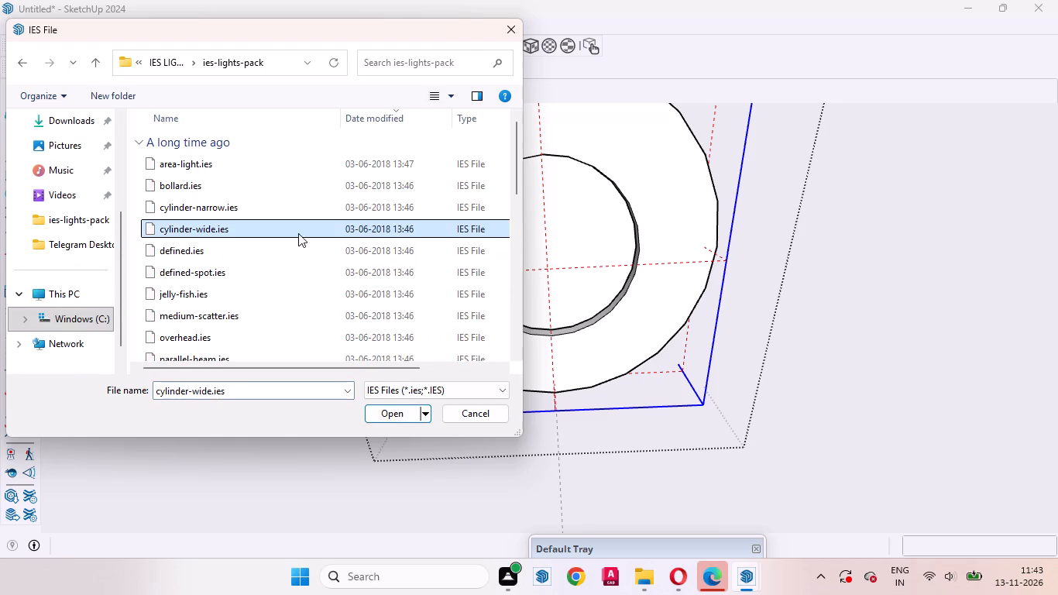
click(389, 411)
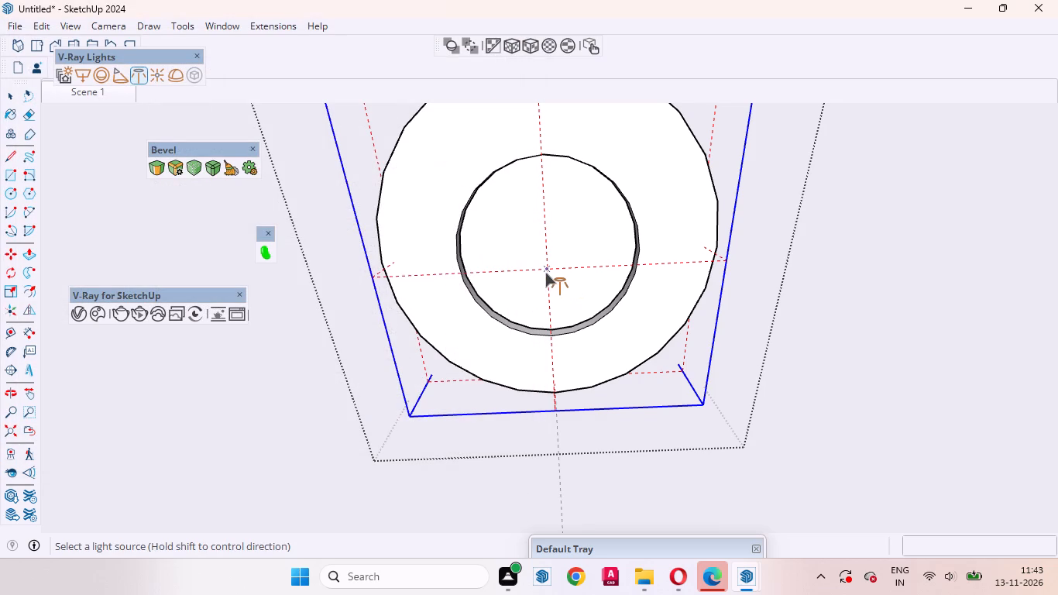
click(545, 270)
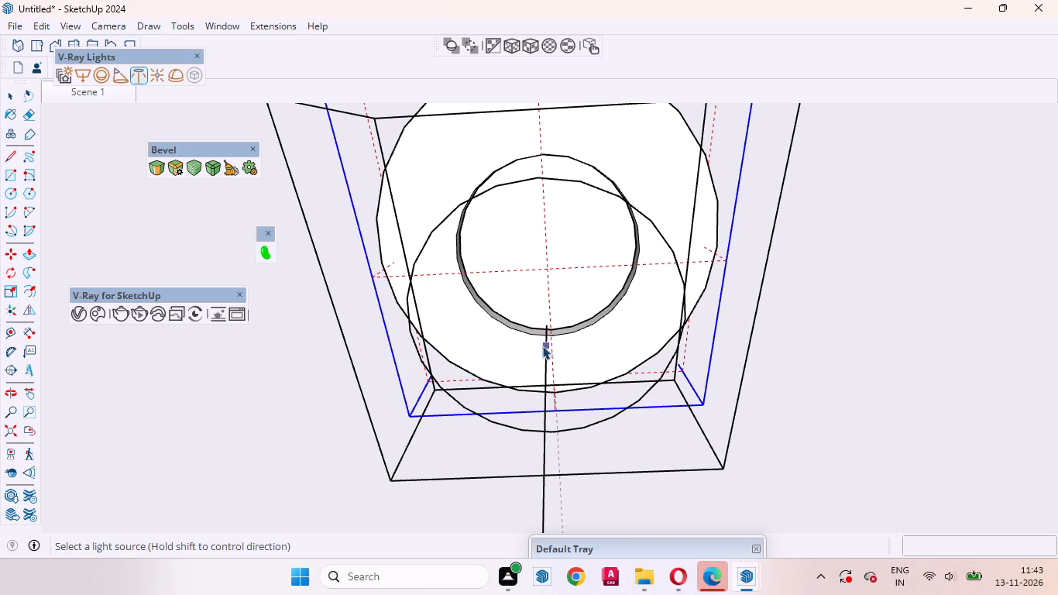
key(space)
middle_drag(576, 267, 580, 322)
click(101, 89)
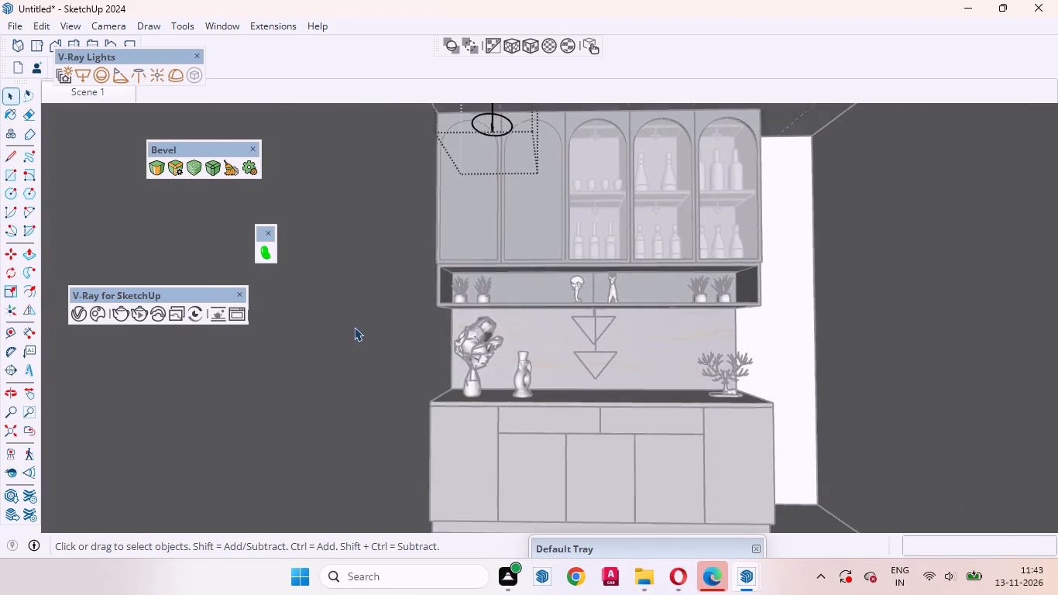
scroll(439, 356, down, 14)
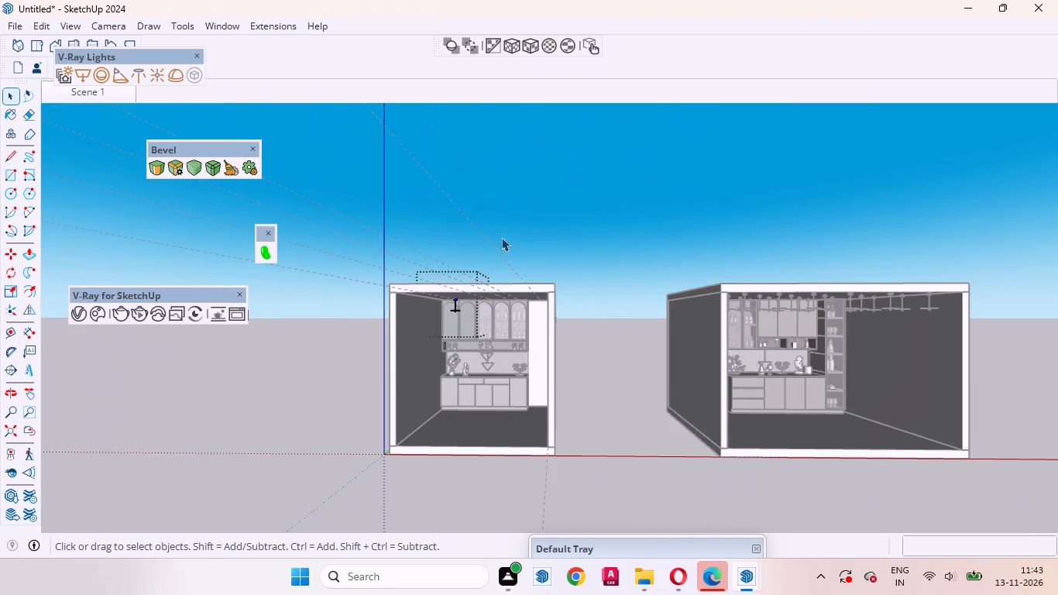
click(551, 181)
Set the intensity of the ceiling fixture's Mesh Light#1 to 60 in the V-Ray Asset Editor.
scroll(462, 282, up, 20)
scroll(462, 282, up, 2)
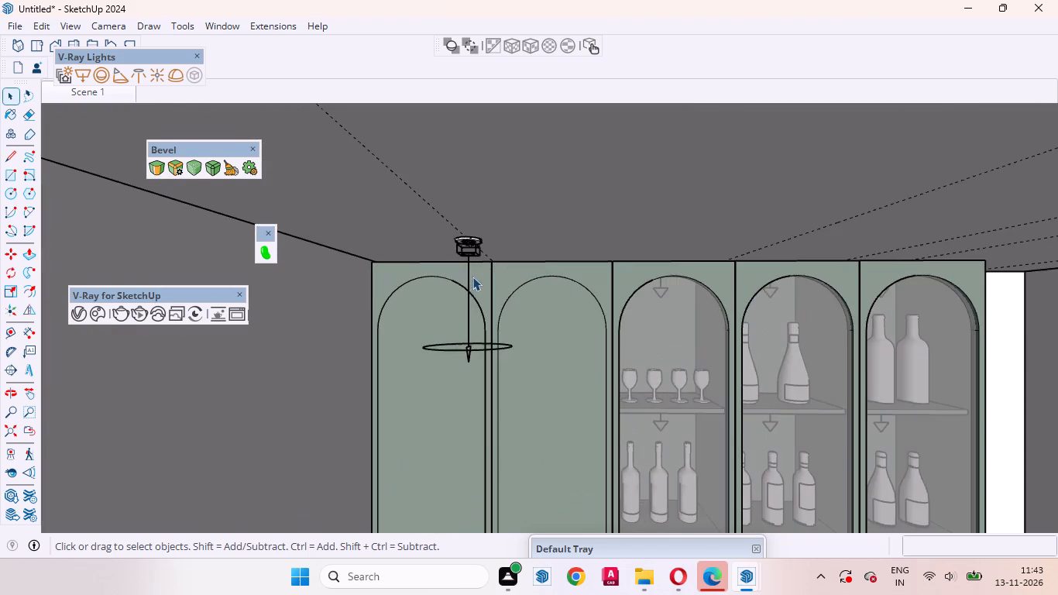
middle_drag(462, 293, 473, 260)
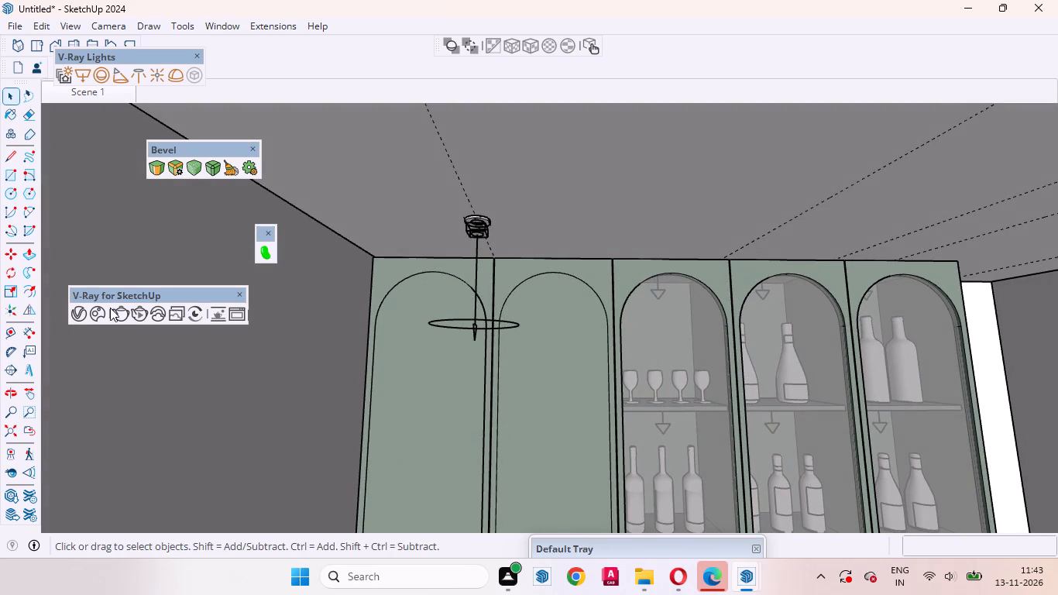
click(84, 317)
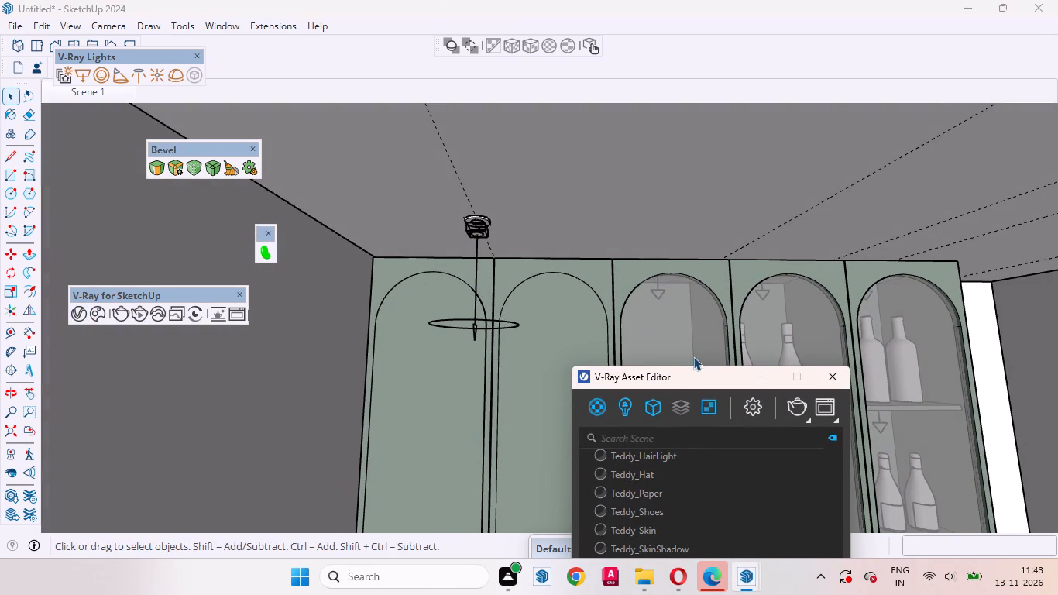
click(627, 413)
drag(709, 376, 527, 182)
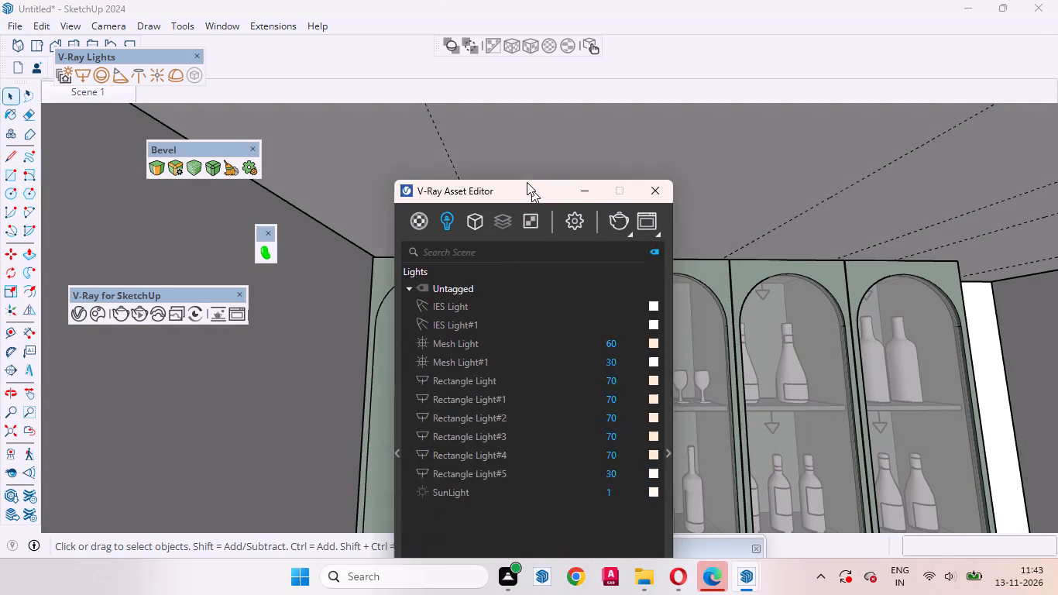
drag(527, 182, 312, 58)
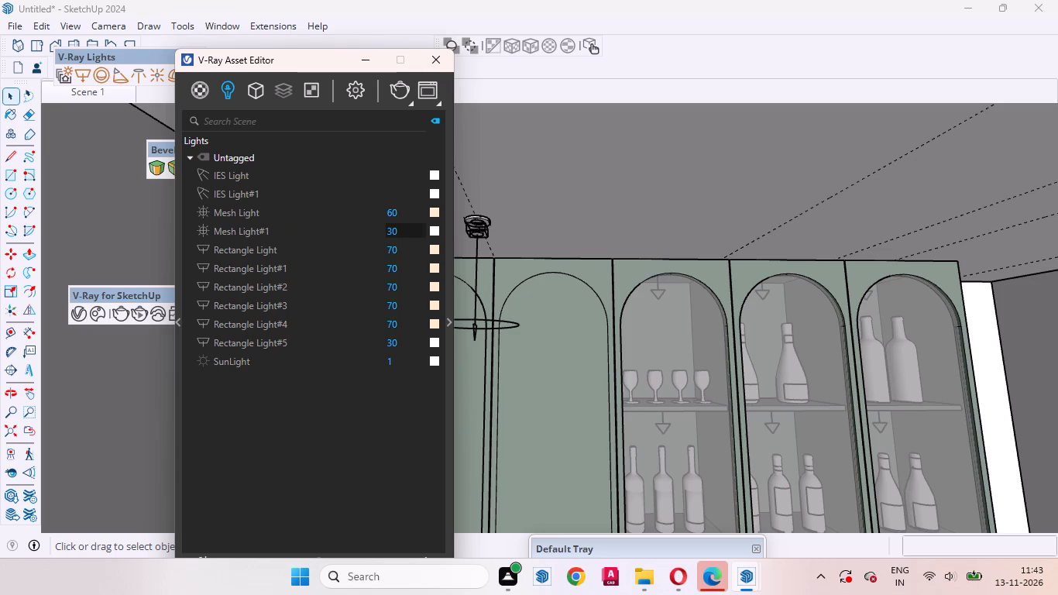
drag(393, 231, 348, 238)
key(BackSpace)
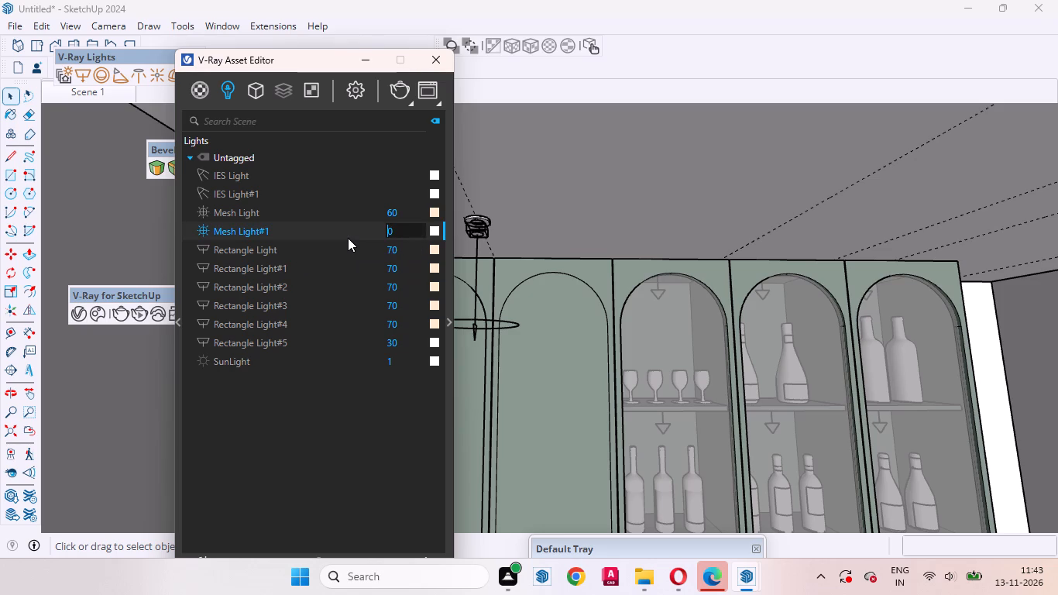
key(6)
key(Return)
Copy the warm colour of Rectangle Light onto Mesh Light#1.
drag(431, 249, 432, 232)
drag(432, 232, 432, 229)
Check the first IES light's settings, set IES Light#1's intensity to 15450 lm to match, and put the Asset Editor away.
click(275, 172)
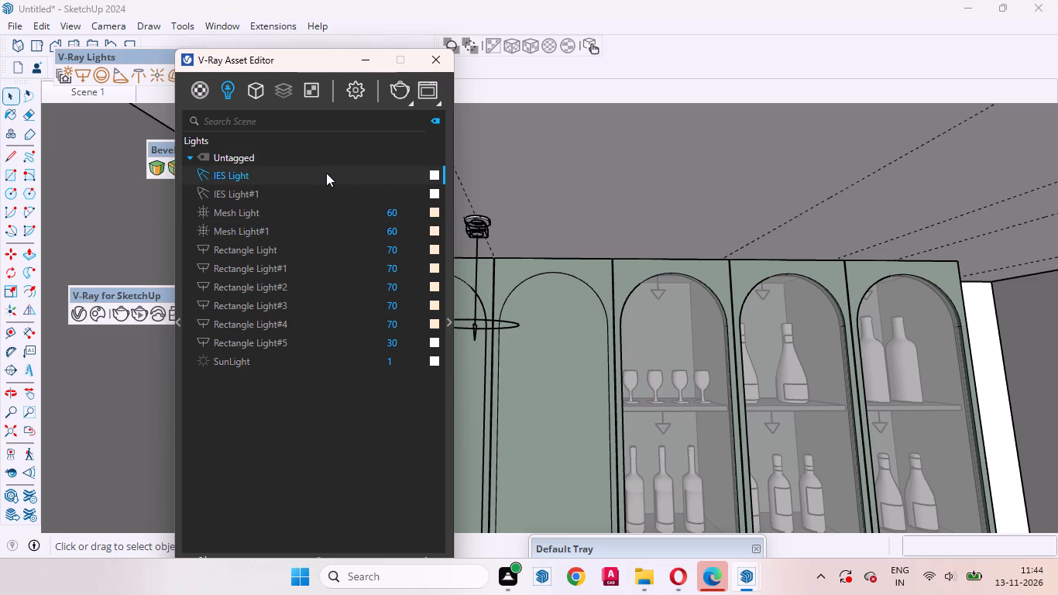
click(365, 174)
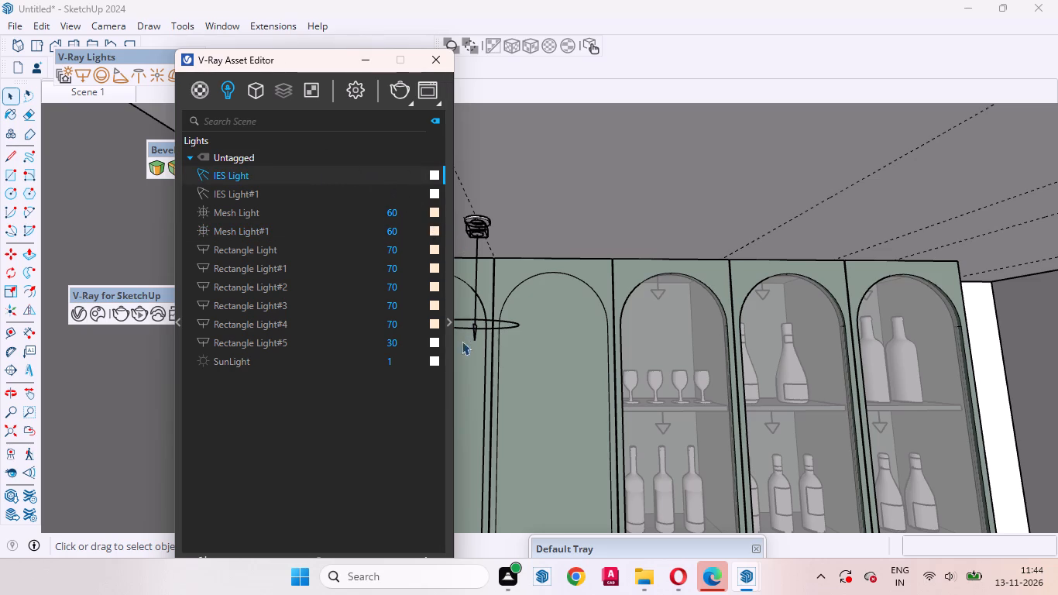
click(451, 331)
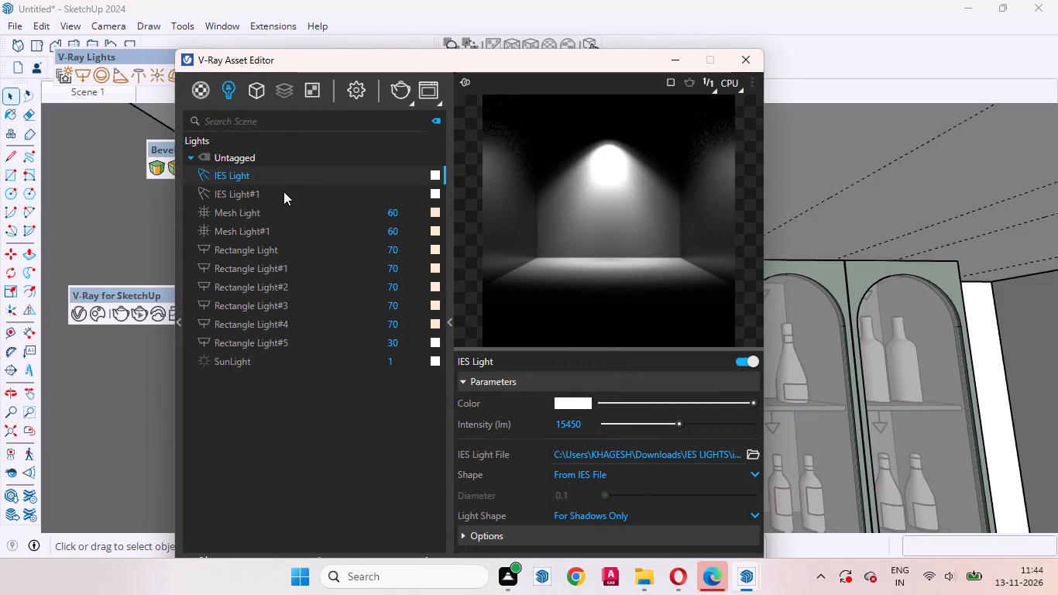
click(283, 191)
click(565, 424)
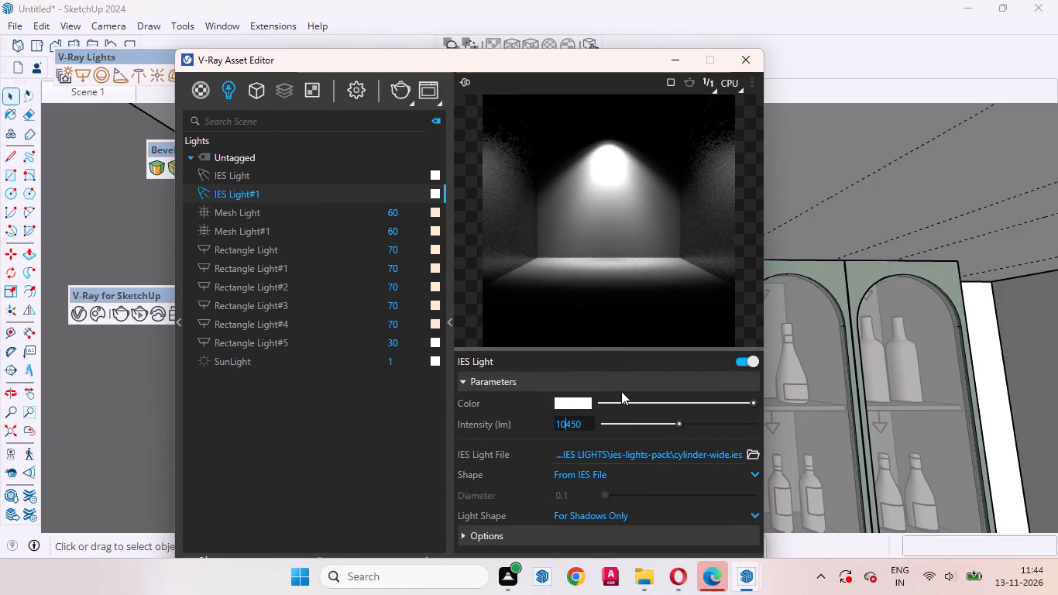
key(BackSpace)
key(5)
key(Return)
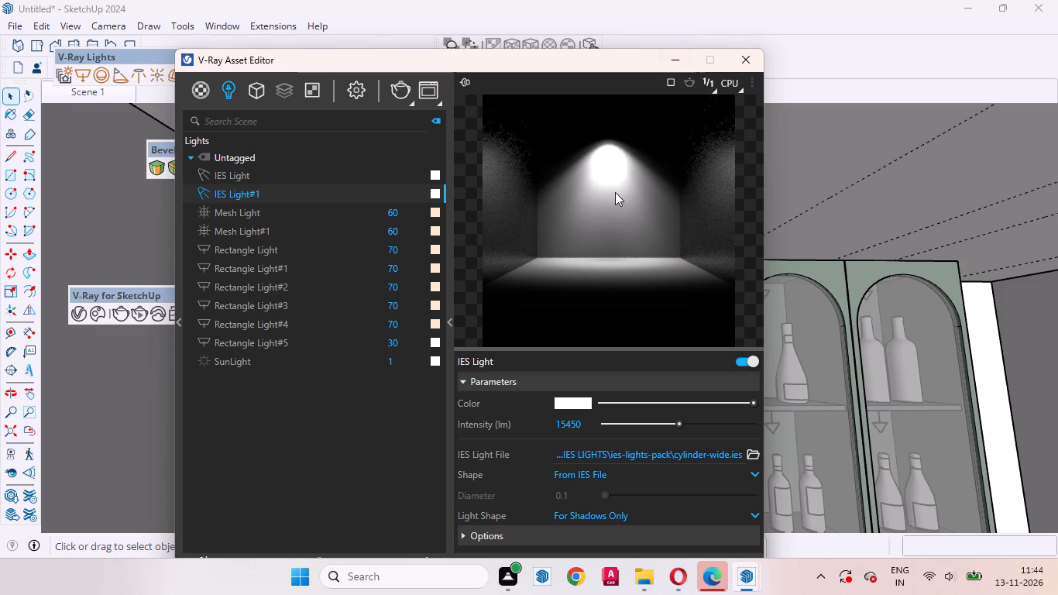
click(450, 326)
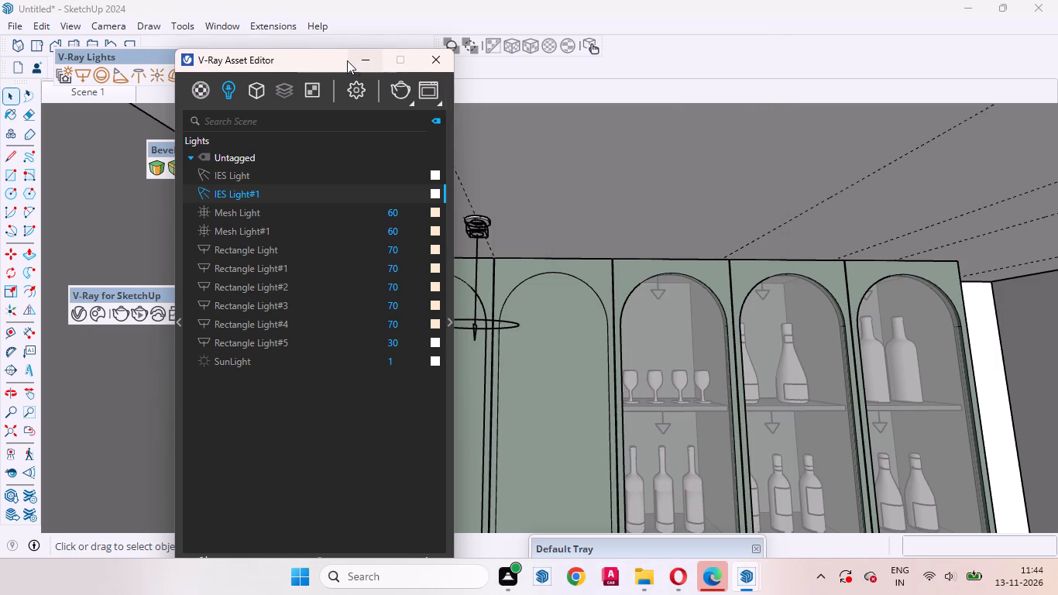
click(345, 58)
click(373, 57)
Add a parallel ceiling guide about 2' 1/8" from the guide through the existing ceiling light.
scroll(462, 314, down, 11)
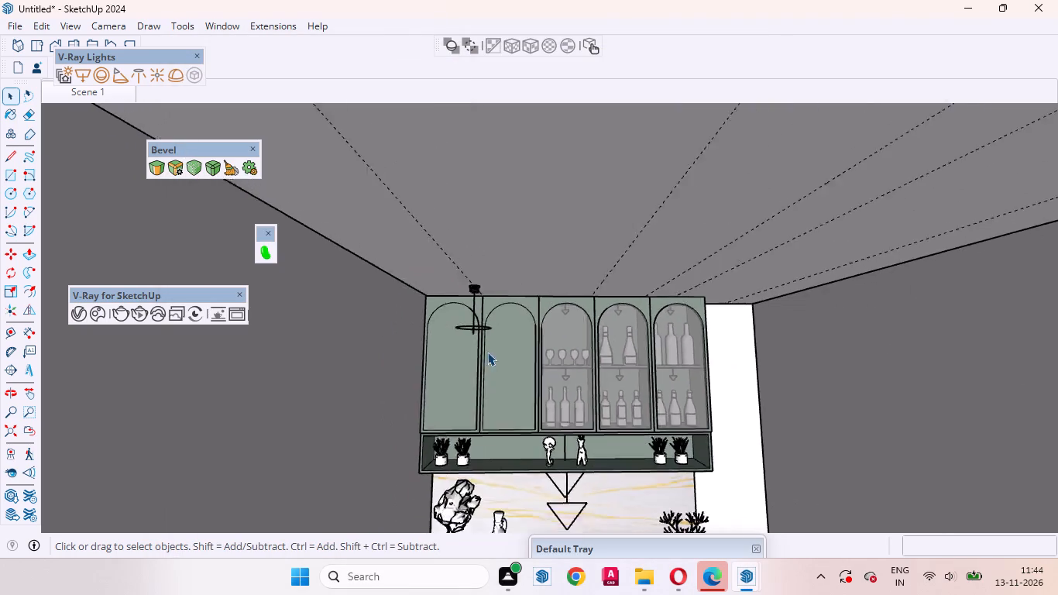
scroll(487, 352, down, 10)
click(480, 257)
scroll(484, 335, up, 8)
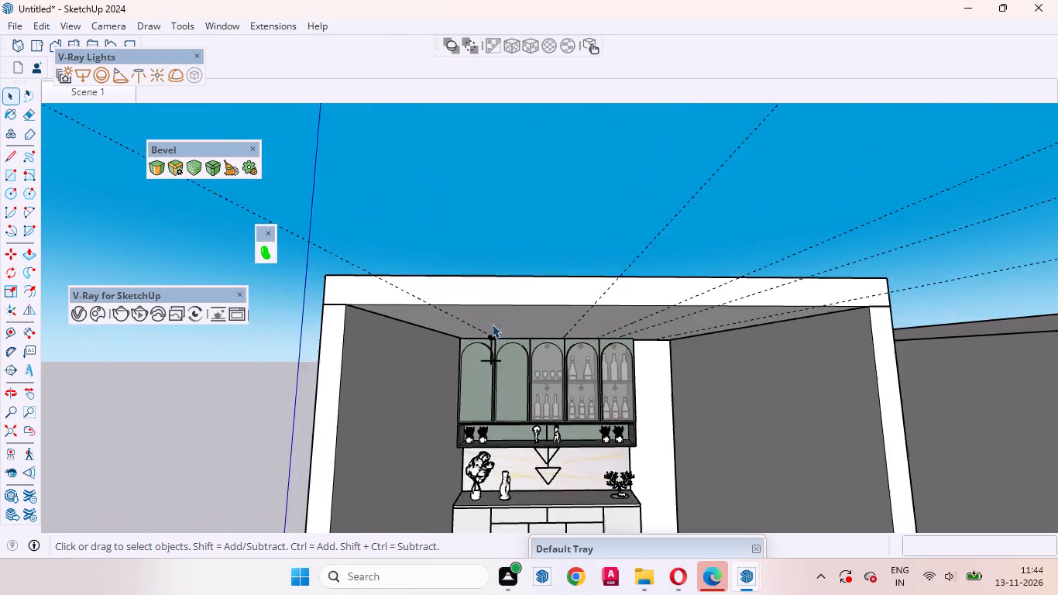
scroll(492, 324, up, 5)
middle_drag(500, 351, 494, 253)
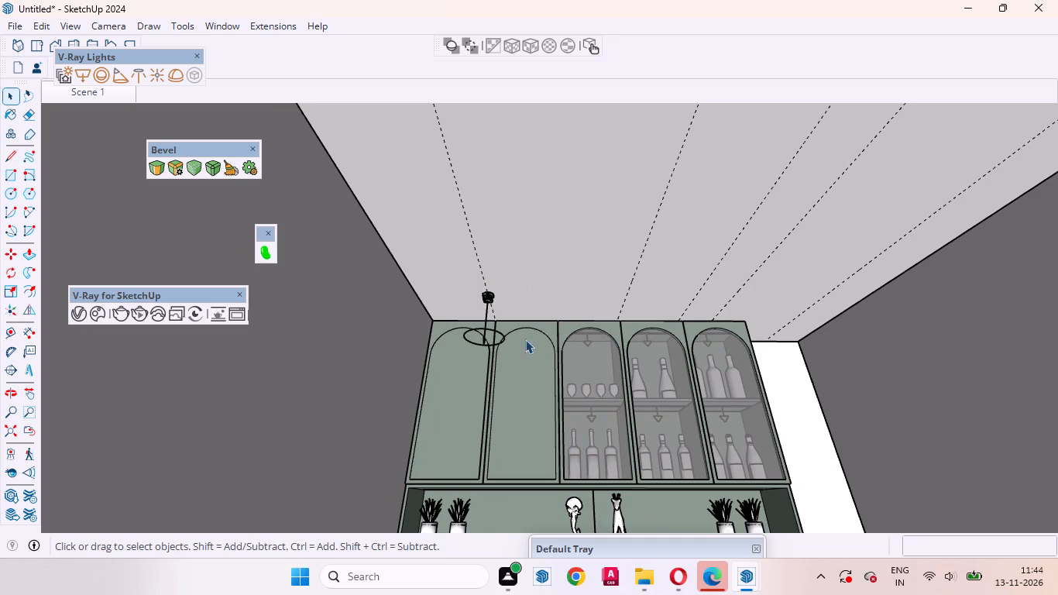
scroll(623, 311, up, 2)
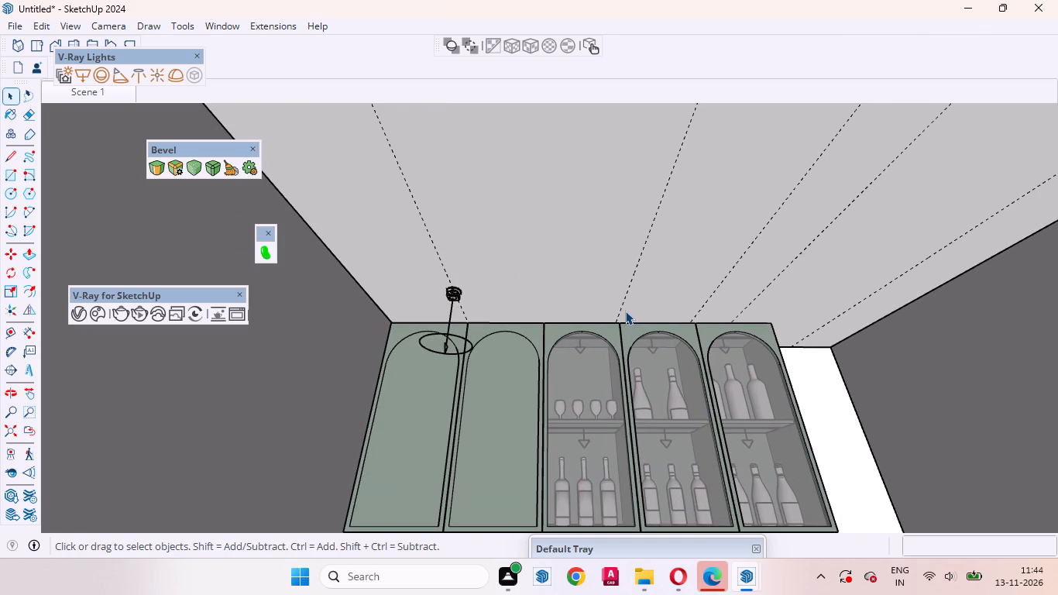
key(t)
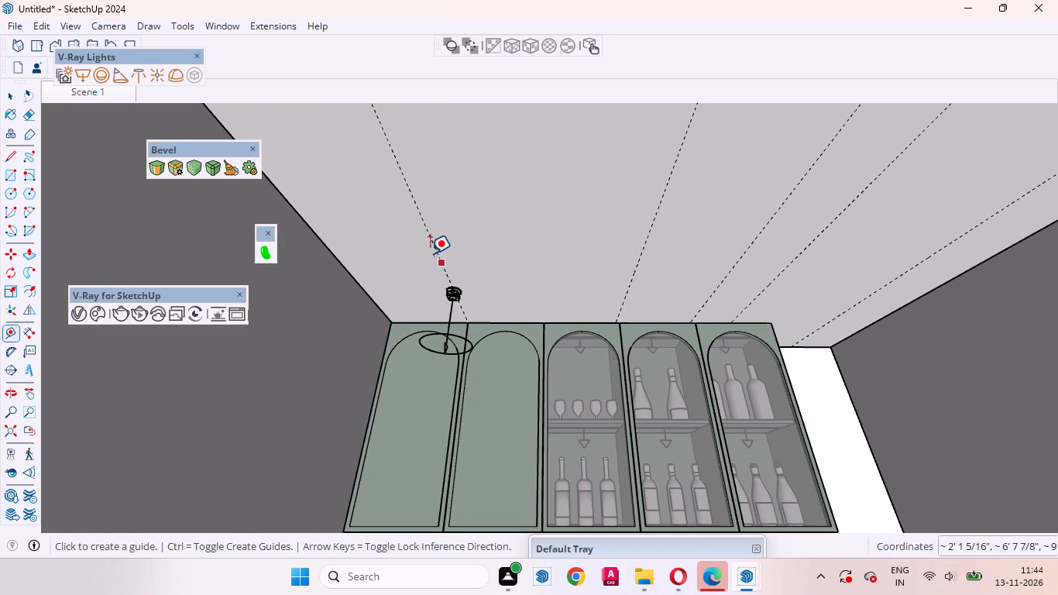
click(430, 238)
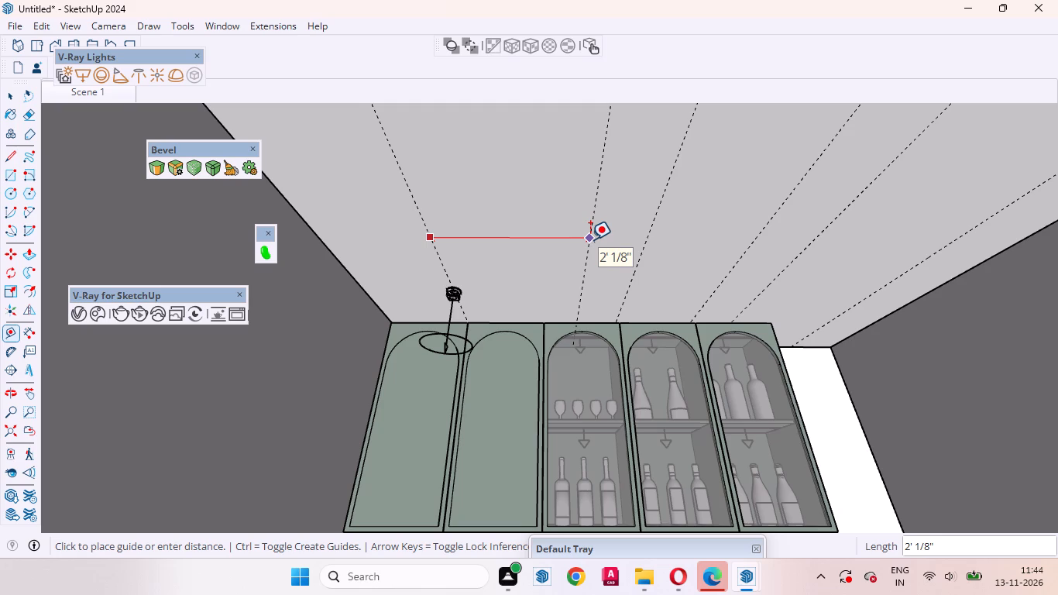
click(590, 239)
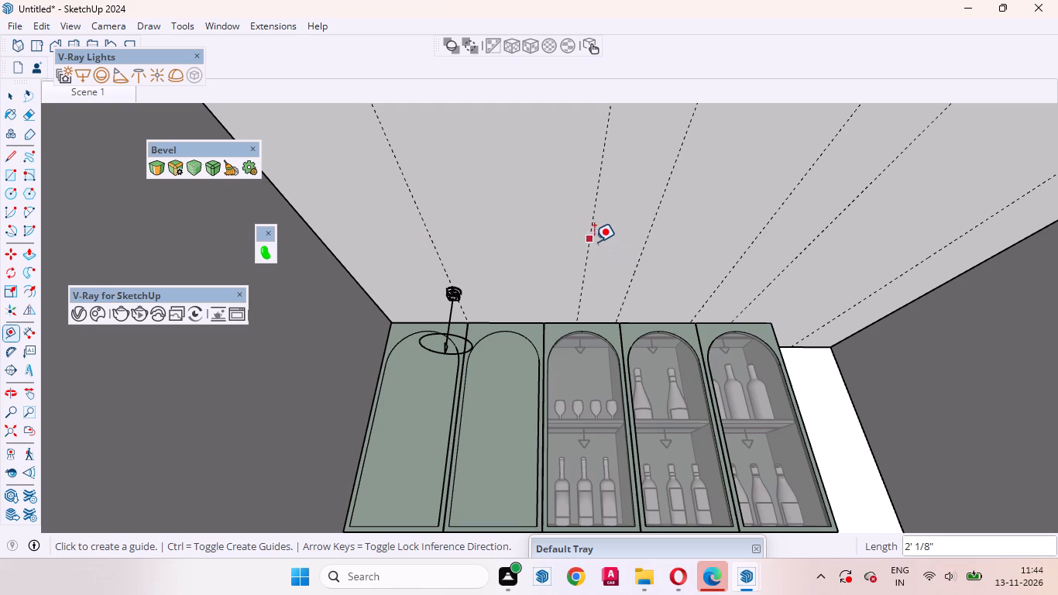
Copy the ceiling light 2' 1/8" across onto the new guide and multiply the copy by 2 at the same spacing.
key(space)
click(459, 293)
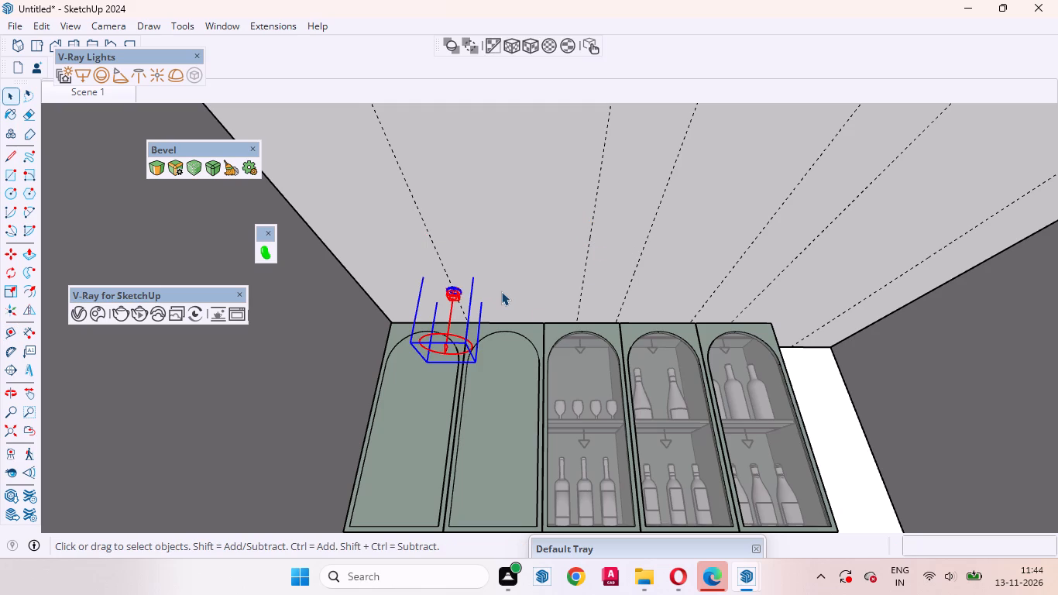
key(m)
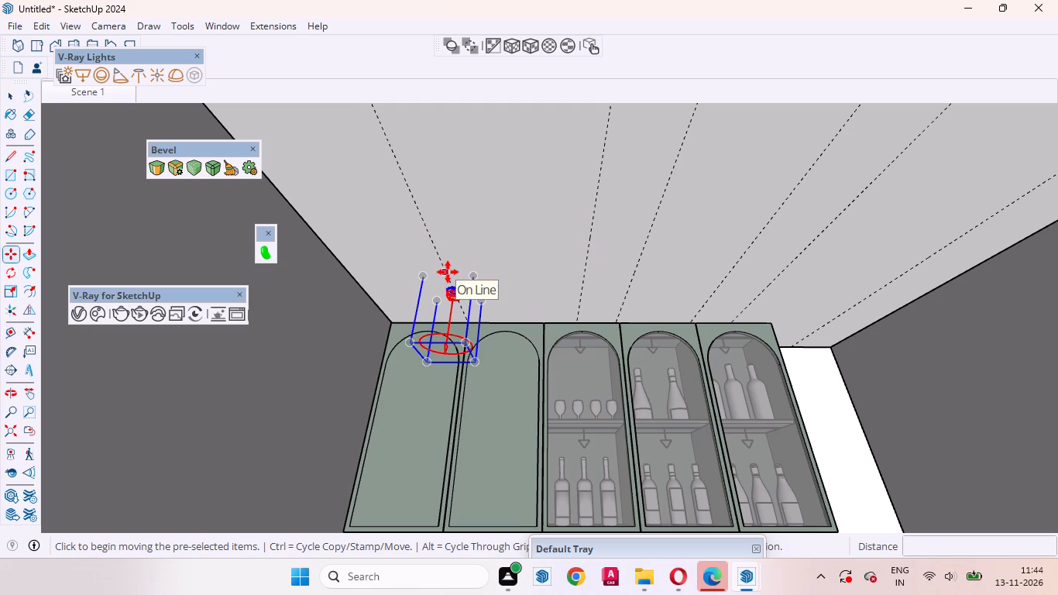
click(447, 272)
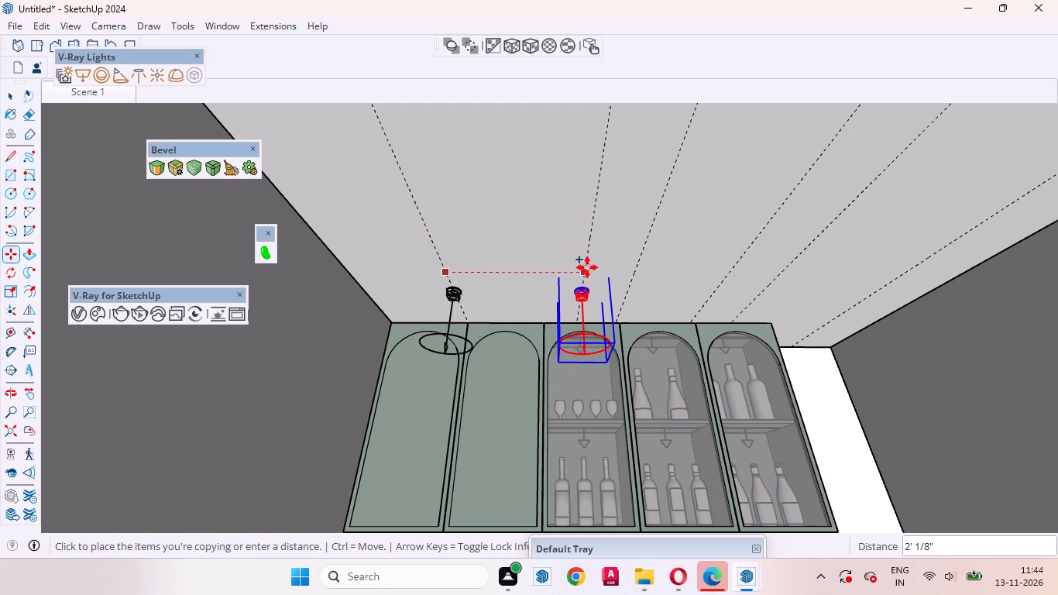
click(587, 267)
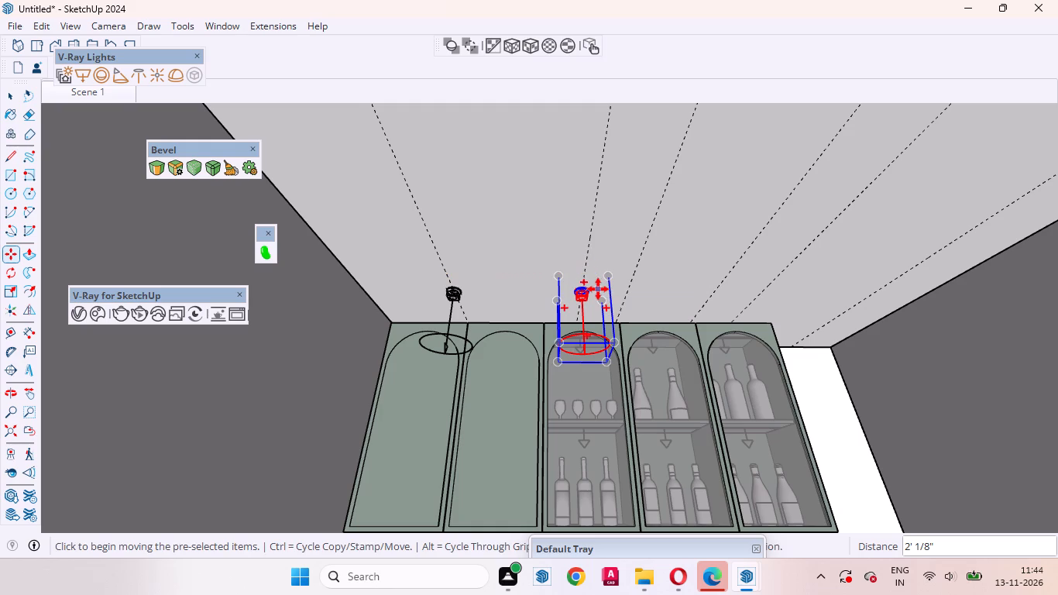
key(shift+asterisk)
key(2)
key(Return)
key(space)
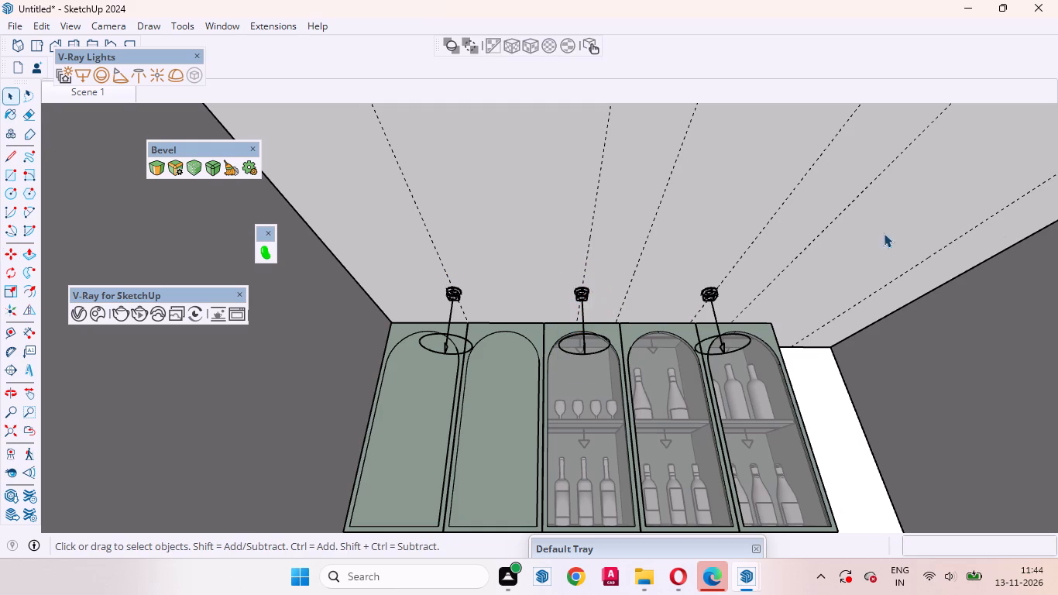
Copy the third ceiling light across to the last guide, in front of the white wall beside the cabinets.
scroll(811, 324, up, 2)
middle_drag(741, 342, 716, 331)
scroll(718, 331, down, 6)
middle_drag(709, 362, 712, 383)
scroll(655, 380, down, 10)
scroll(611, 370, up, 4)
middle_drag(663, 366, 637, 340)
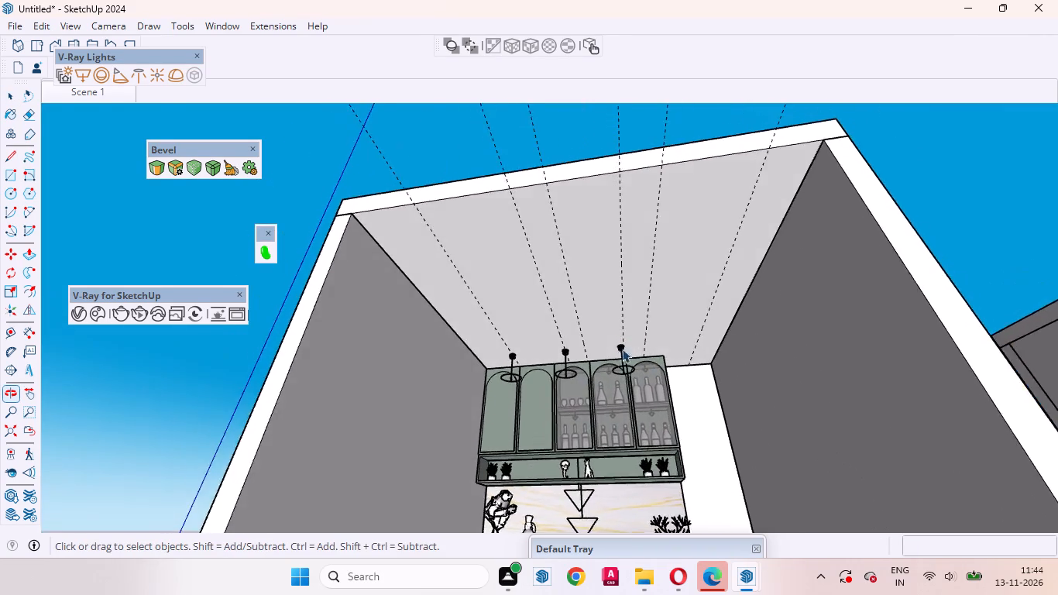
scroll(616, 352, up, 4)
click(625, 349)
key(m)
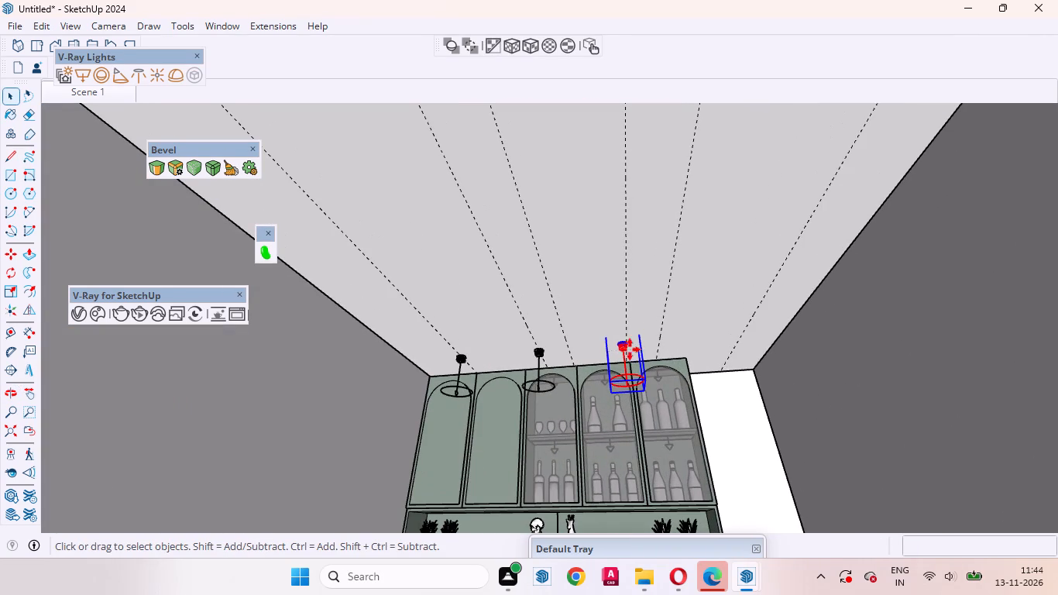
scroll(620, 349, up, 4)
click(587, 304)
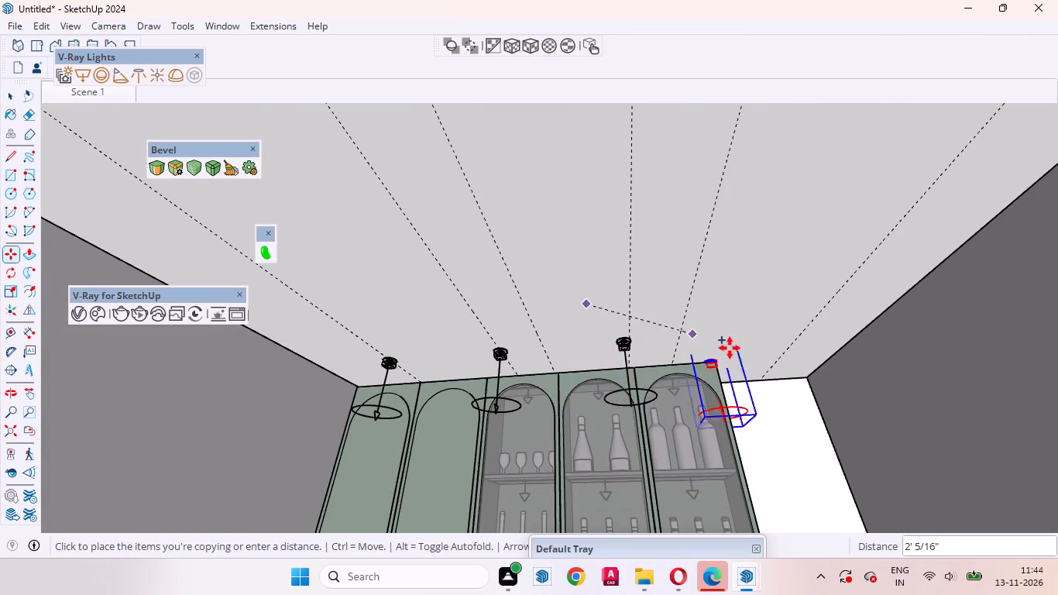
scroll(744, 366, up, 8)
middle_drag(812, 354, 744, 296)
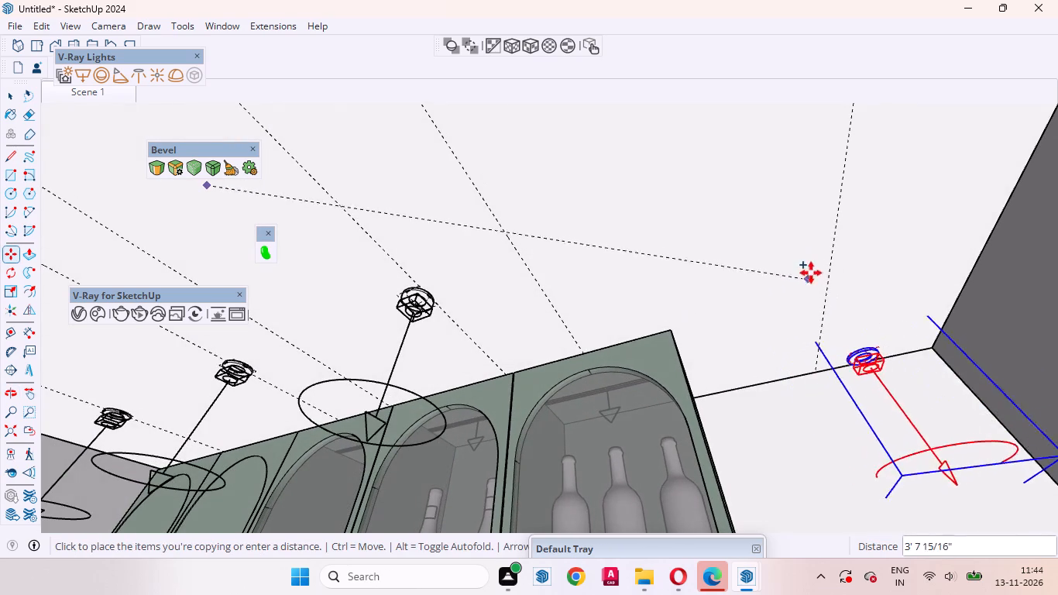
click(824, 237)
Move the copied ceiling light beside the white wall about 7 9/16" onto the last guide and deselect it.
middle_drag(860, 304, 892, 404)
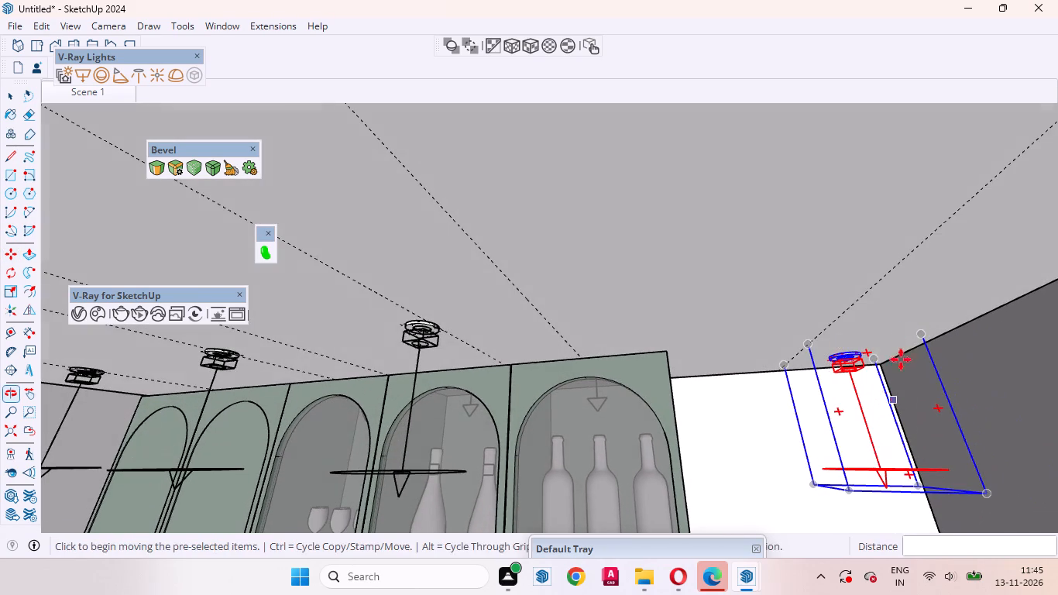
click(906, 323)
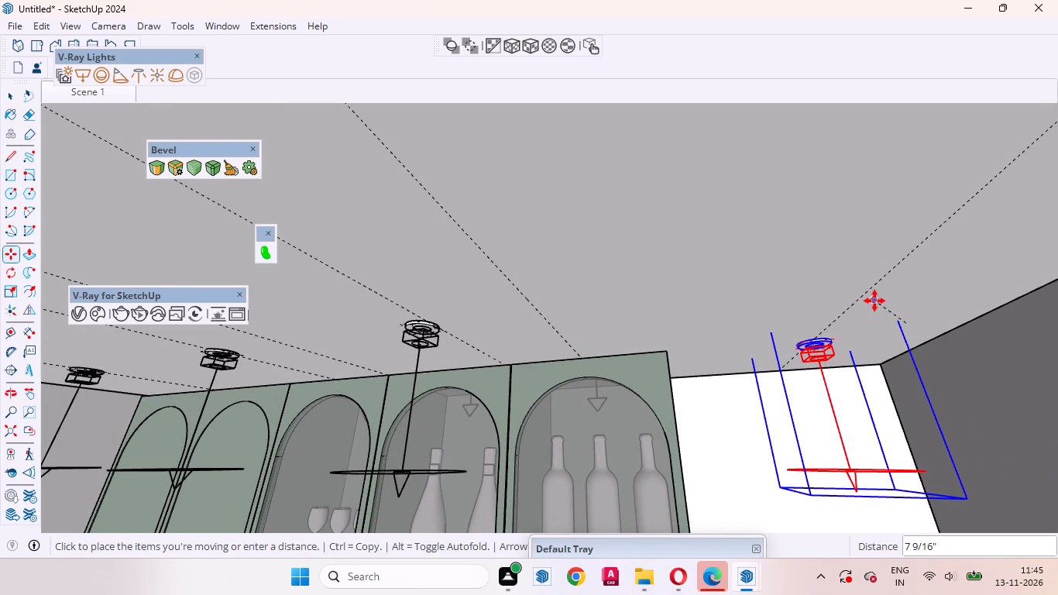
click(874, 301)
middle_drag(866, 324, 651, 235)
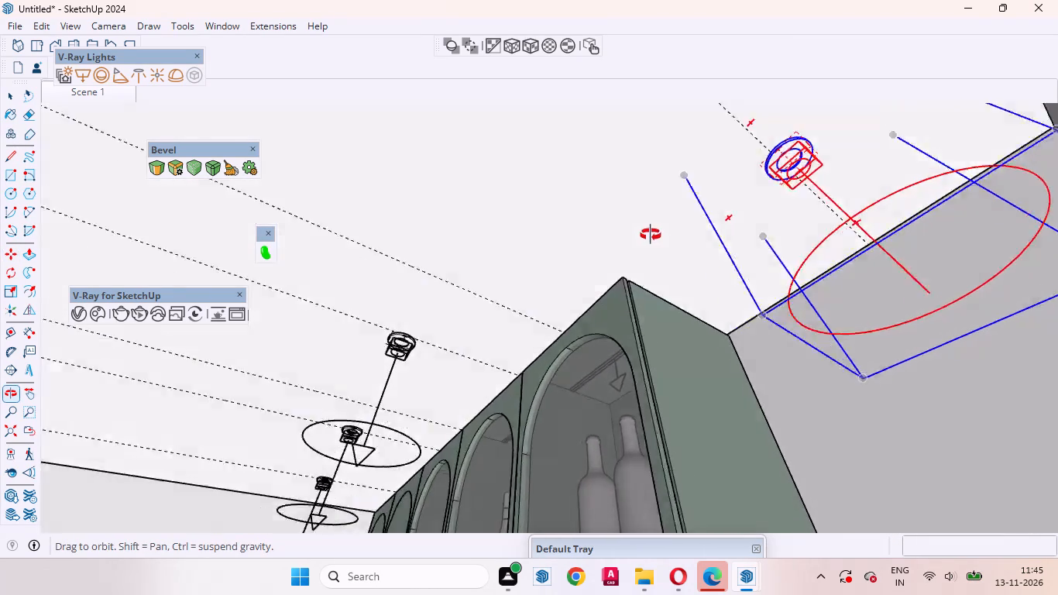
middle_drag(651, 235, 906, 267)
scroll(860, 297, down, 10)
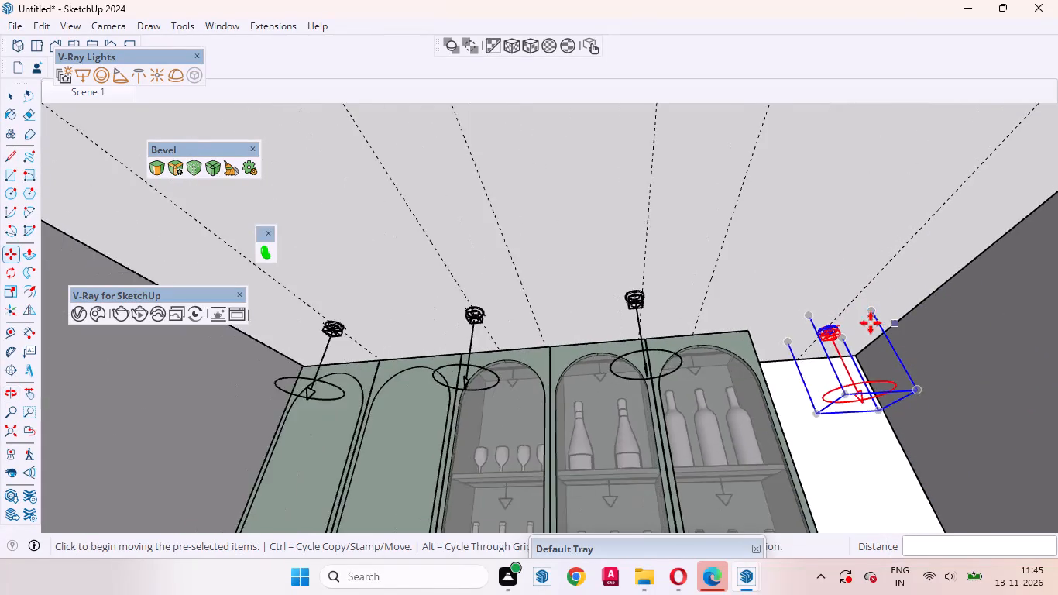
scroll(871, 323, down, 20)
scroll(871, 323, down, 6)
key(space)
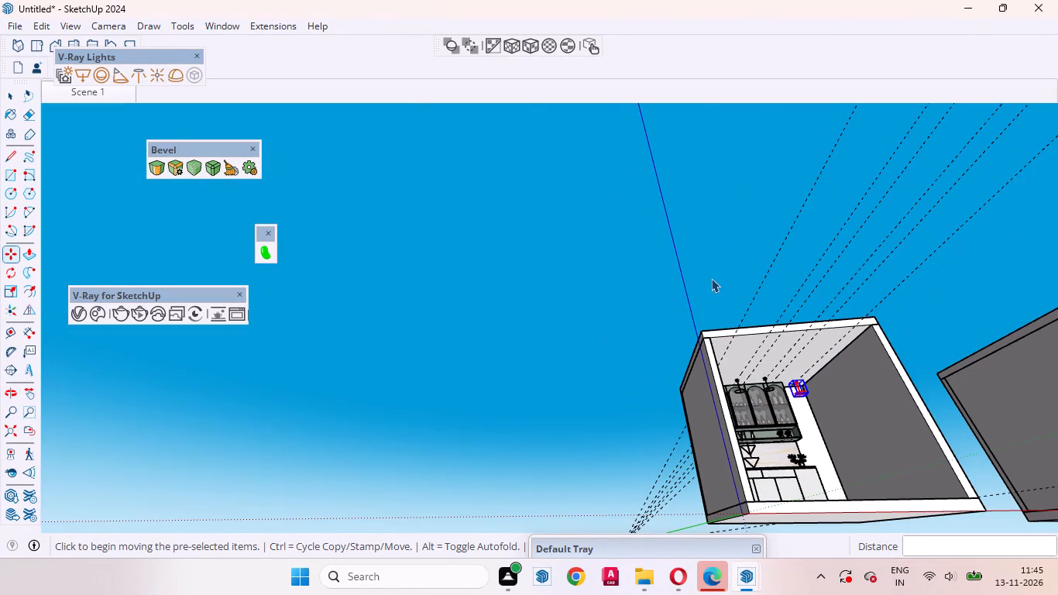
click(711, 271)
Copy the three ceiling lights above the cabinets 2'3" toward the room's open front and multiply the copy by 4 at the same spacing.
scroll(778, 408, up, 4)
middle_drag(787, 417, 735, 387)
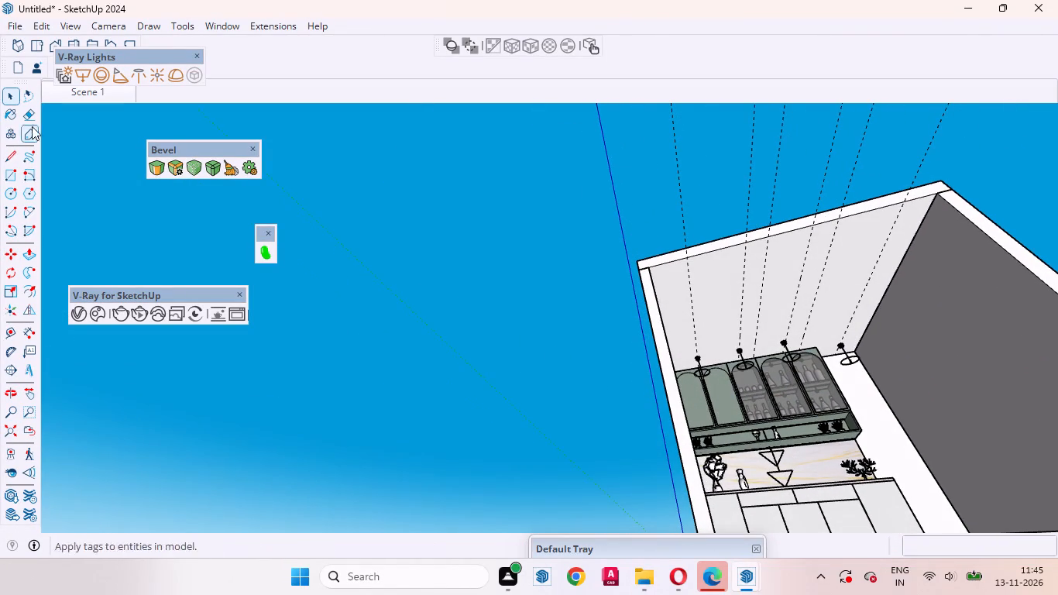
click(47, 47)
scroll(265, 310, down, 2)
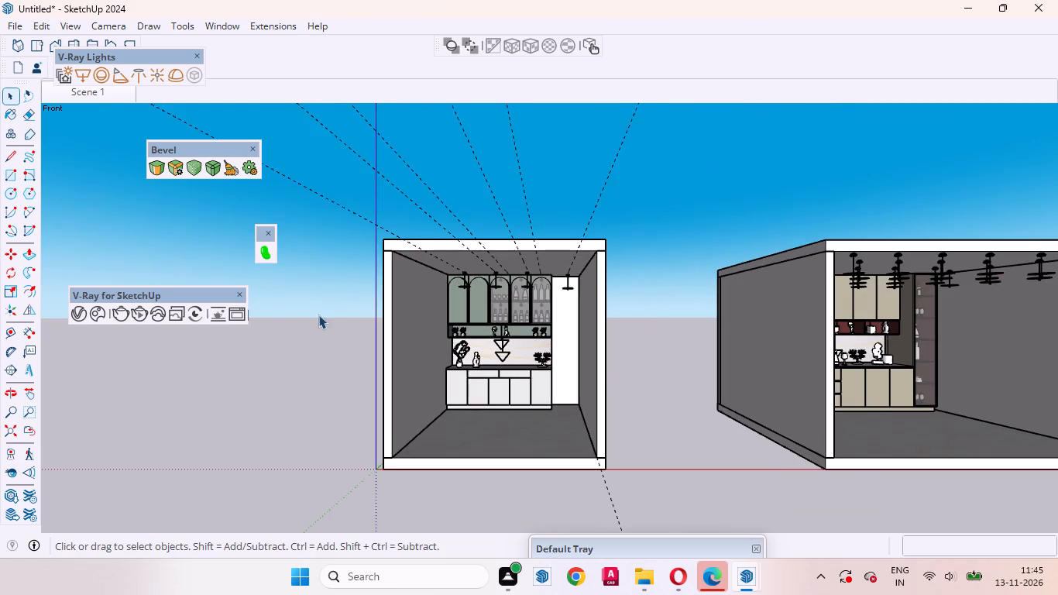
scroll(318, 315, down, 2)
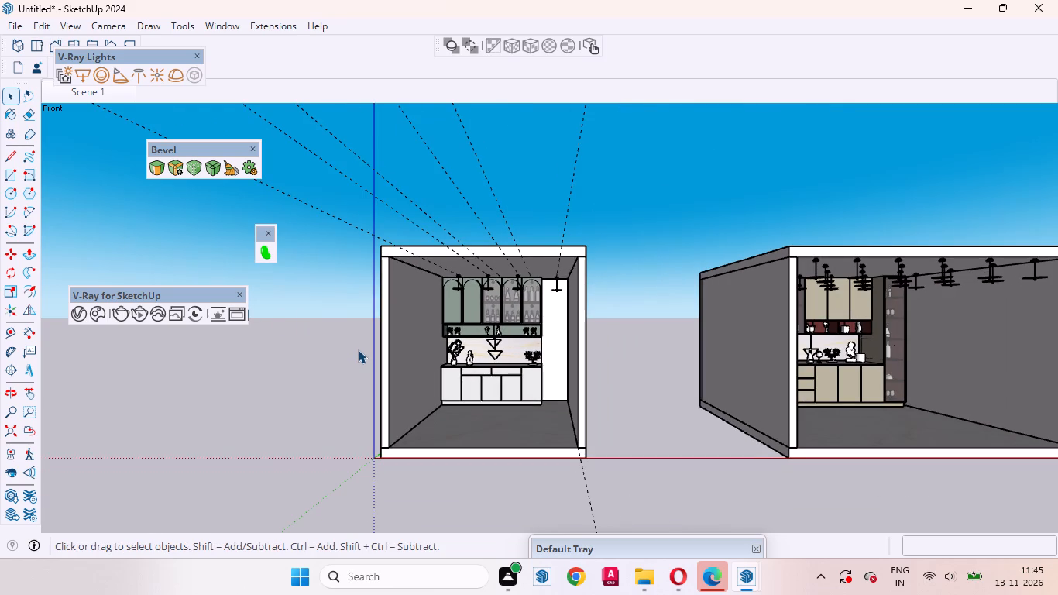
scroll(476, 299, up, 5)
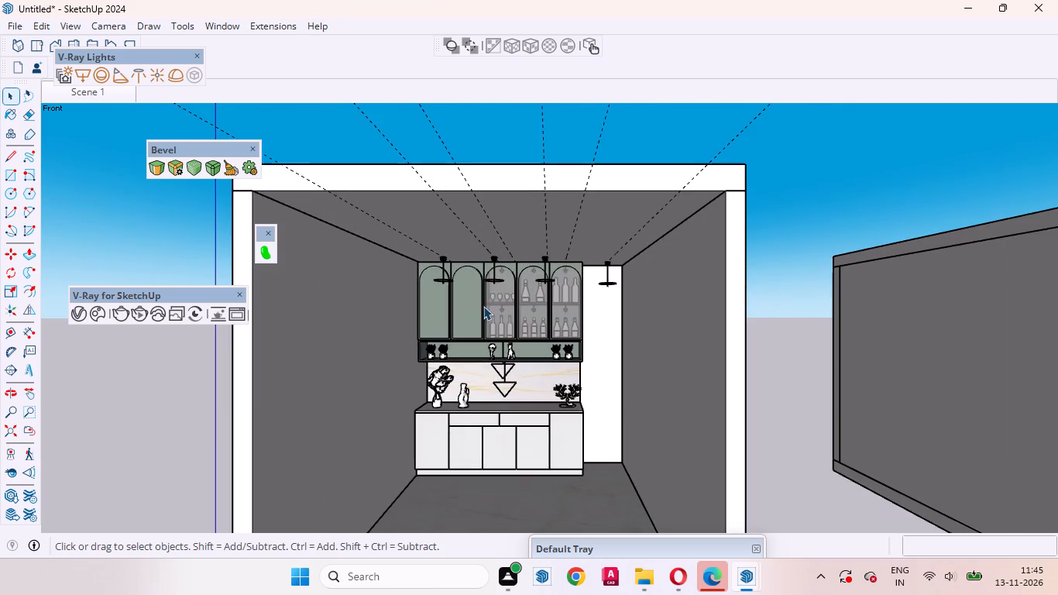
middle_drag(479, 308, 494, 287)
scroll(454, 278, up, 6)
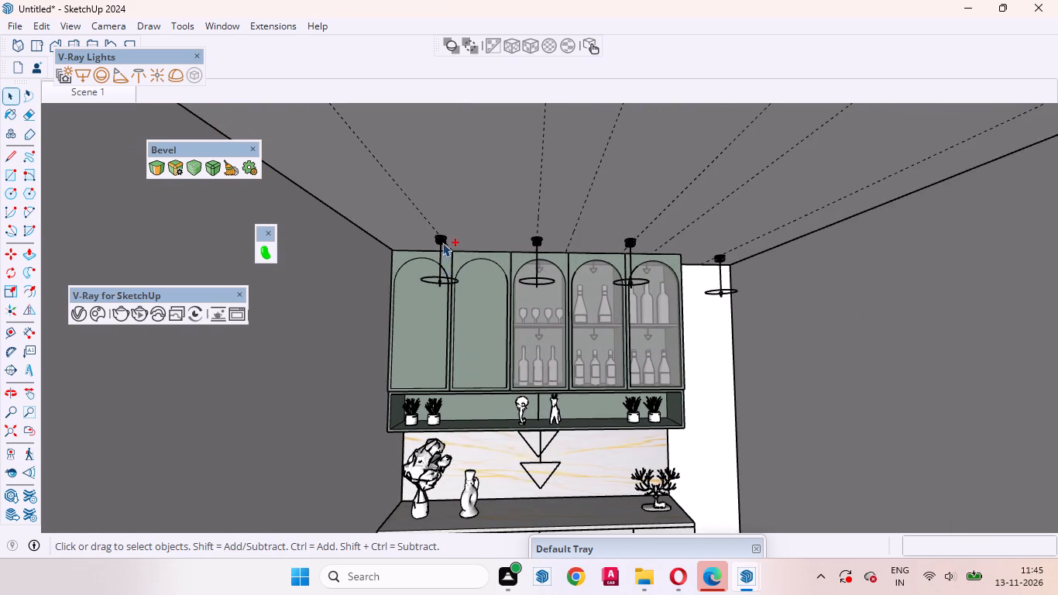
ctrl+click(441, 240)
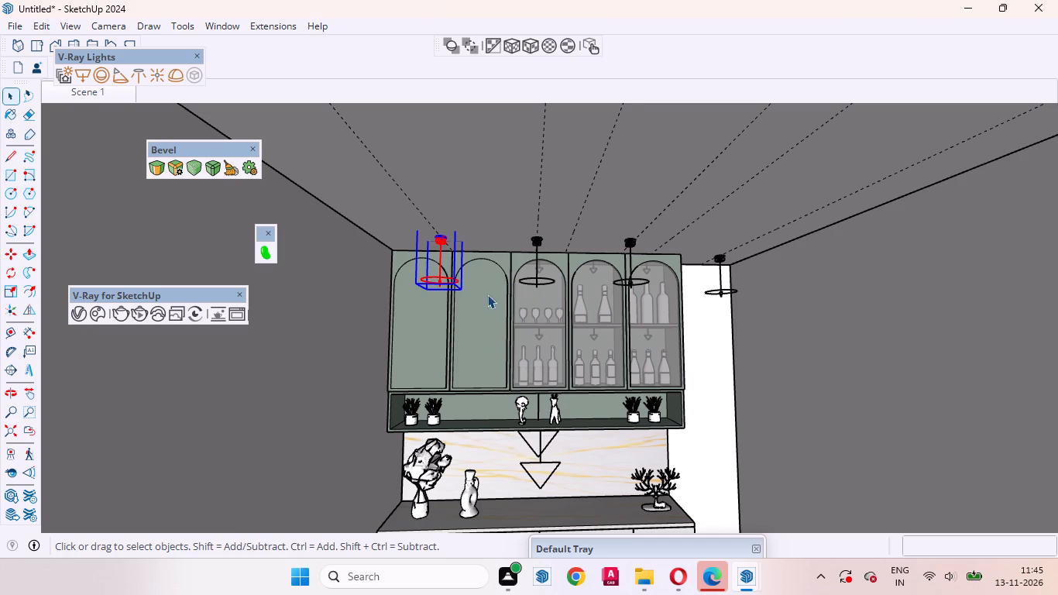
scroll(531, 265, up, 3)
click(540, 239)
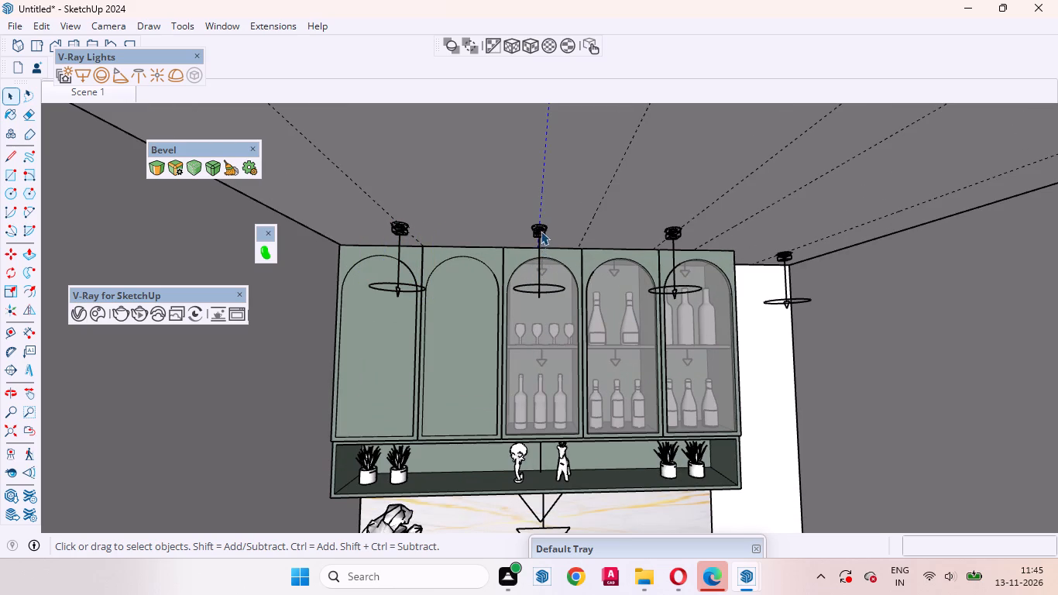
click(541, 230)
ctrl+click(397, 230)
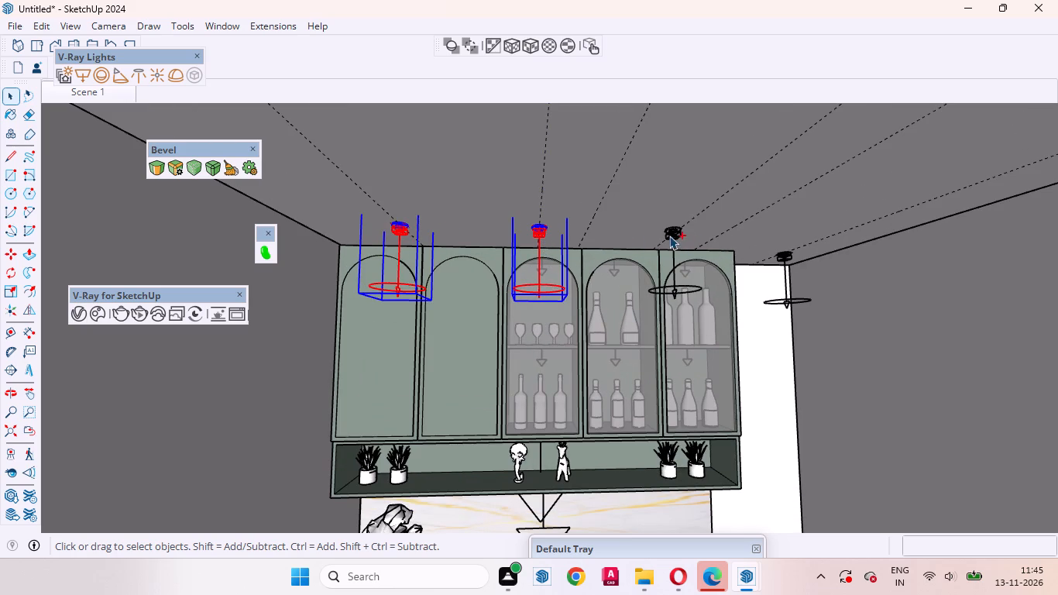
ctrl+click(669, 236)
ctrl+click(675, 237)
scroll(651, 260, down, 10)
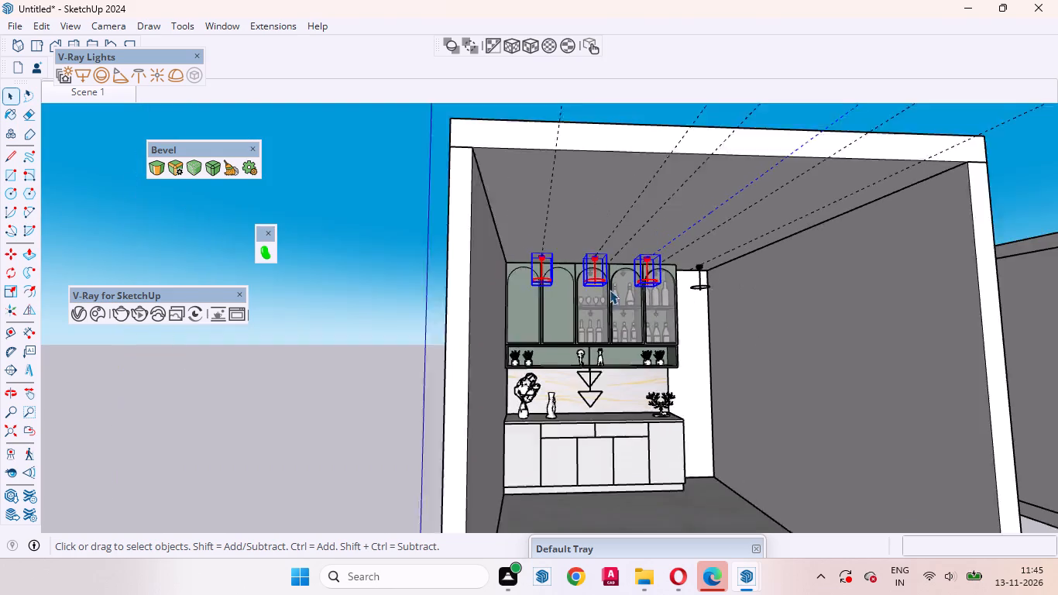
scroll(610, 290, down, 4)
middle_drag(553, 282, 496, 264)
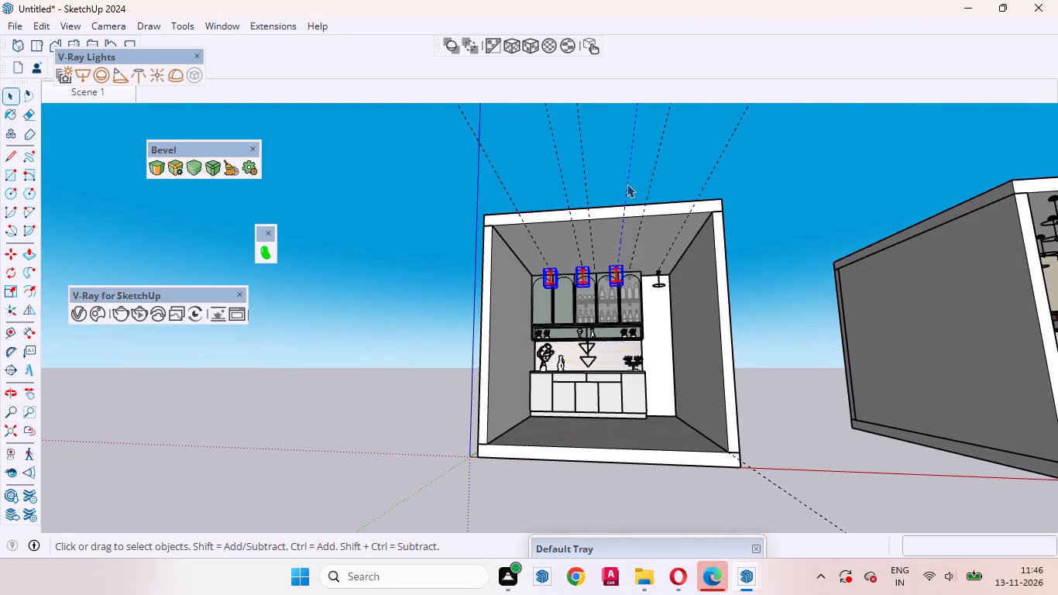
shift+click(627, 180)
middle_drag(582, 277, 481, 270)
scroll(500, 271, up, 3)
middle_drag(510, 297, 476, 309)
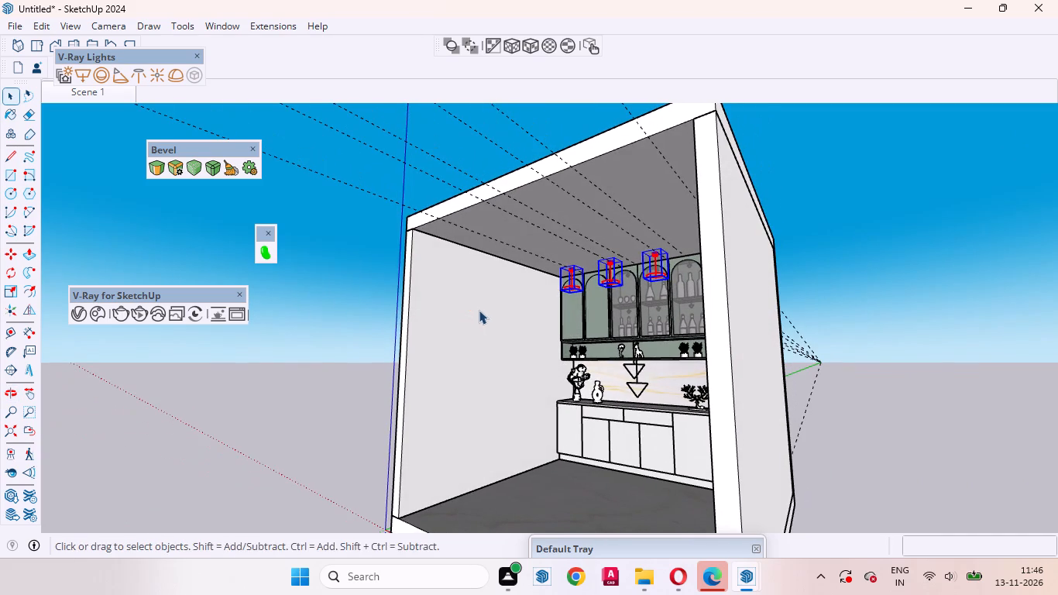
key(m)
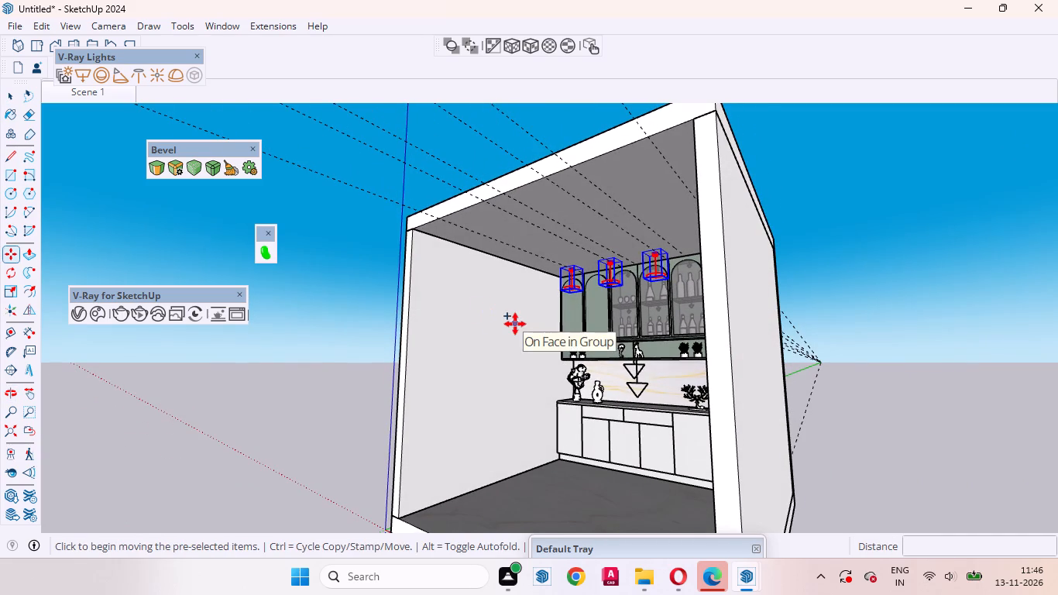
click(515, 324)
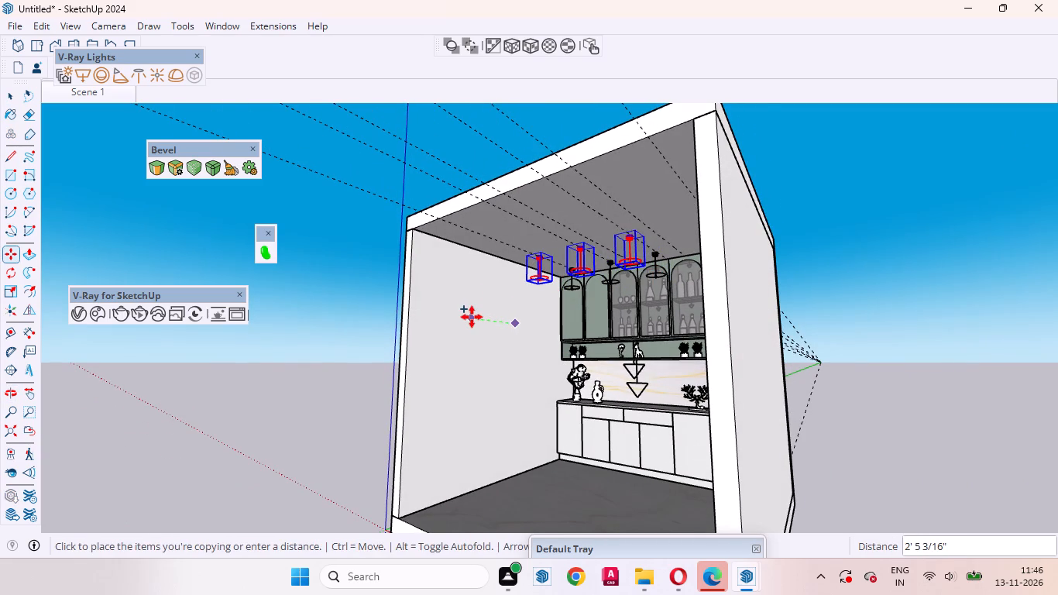
text(2')
key(3)
key(Return)
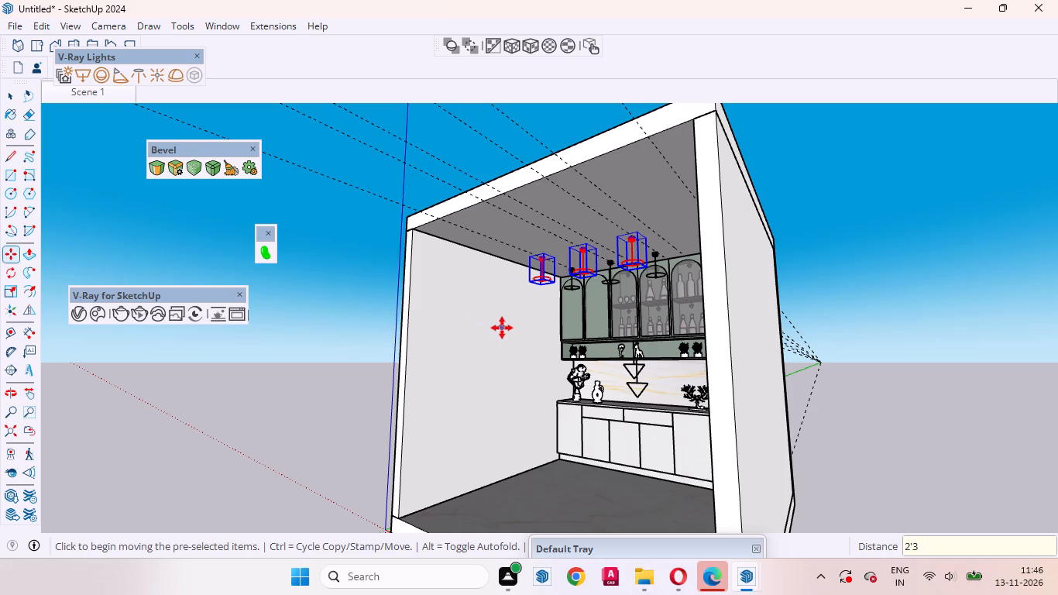
key(shift+asterisk)
key(4)
key(Return)
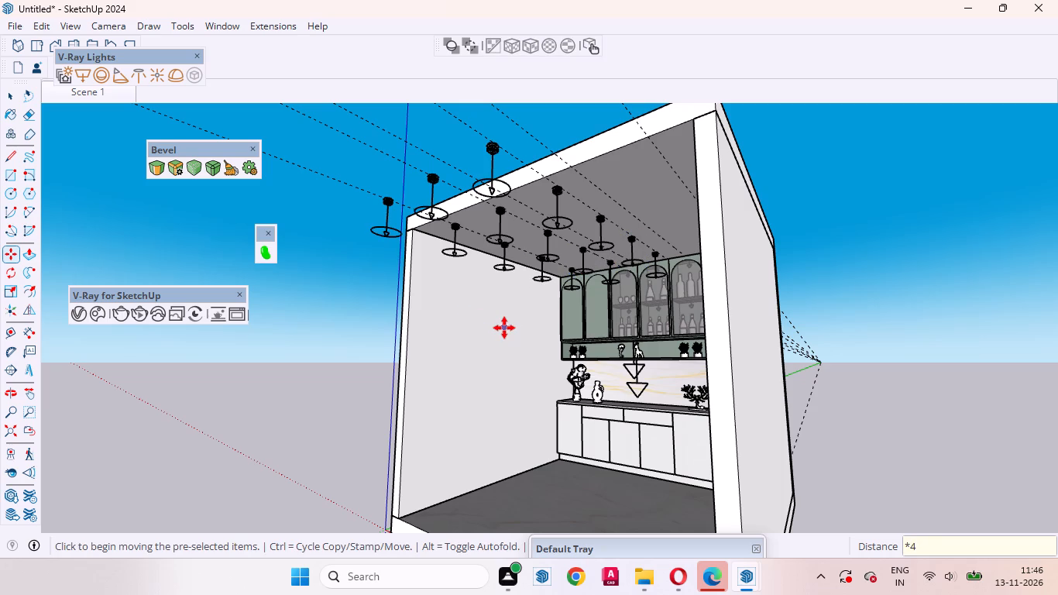
key(space)
Erase the three outermost copied ceiling lights that sit outside the room's open front.
scroll(466, 155, up, 2)
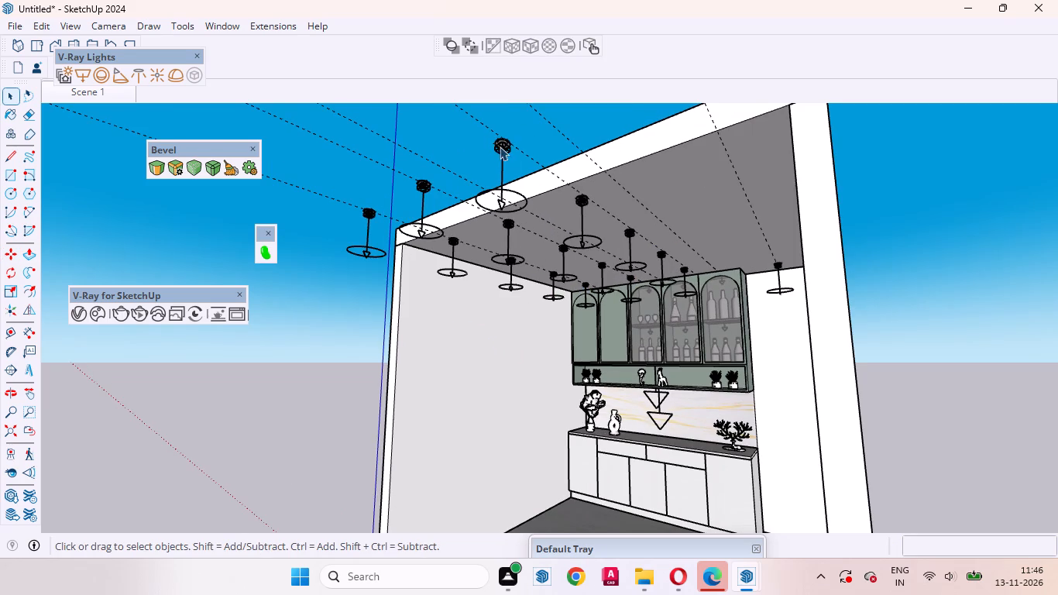
click(500, 146)
right_click(500, 146)
click(472, 144)
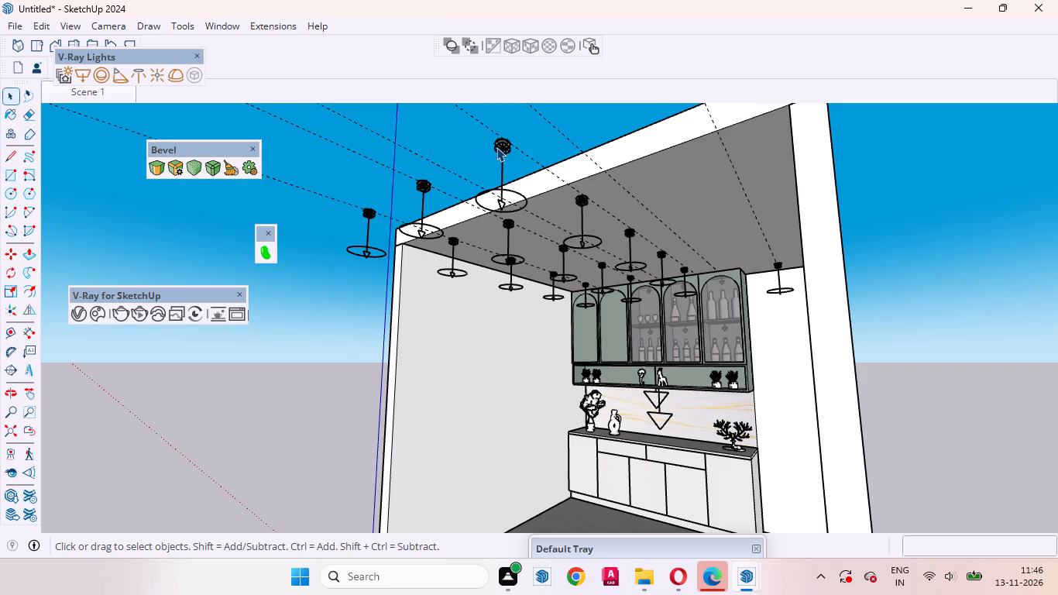
click(500, 147)
right_click(500, 147)
click(523, 172)
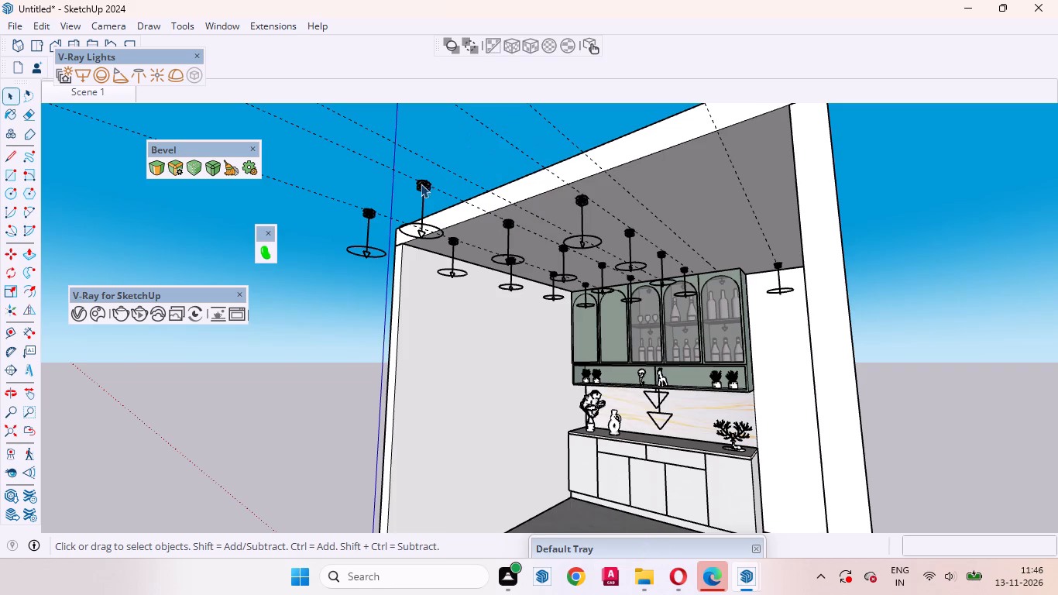
click(428, 187)
right_click(428, 187)
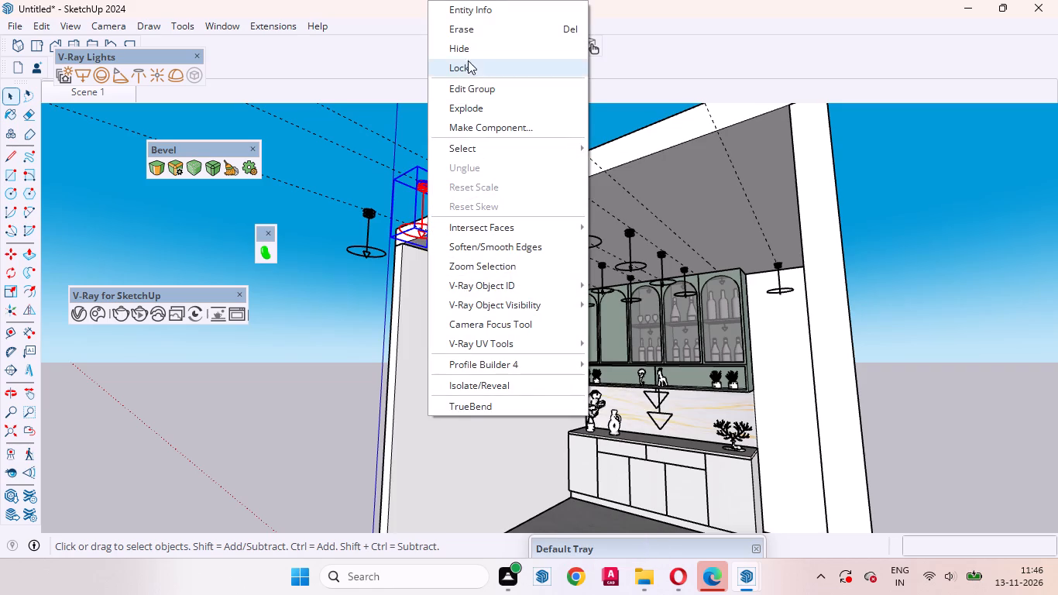
click(462, 28)
click(366, 215)
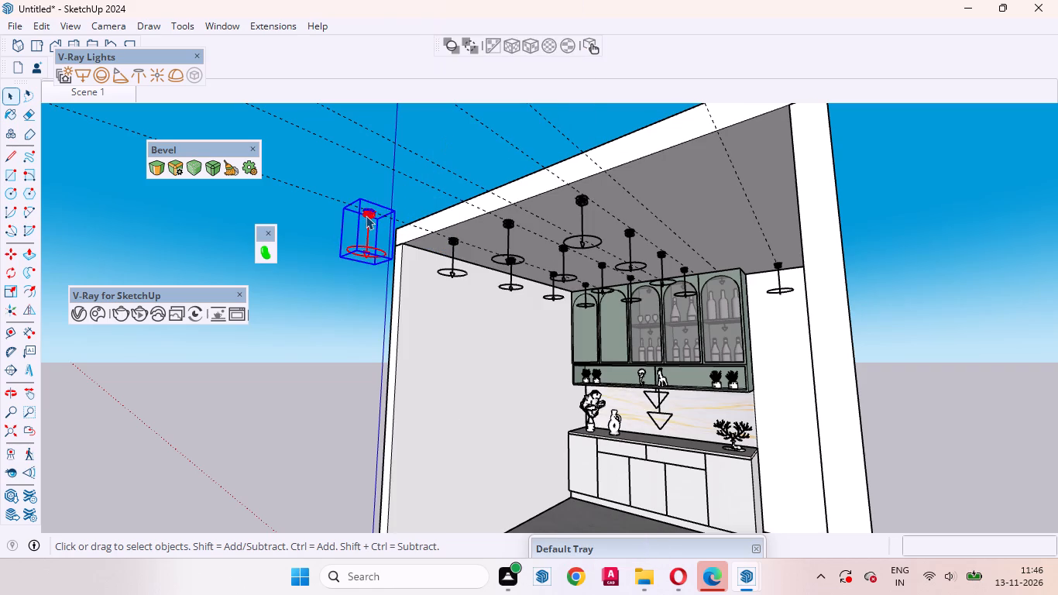
right_click(366, 215)
click(395, 33)
Copy the three front lights of the third ceiling line 2'3" across onto the last guide, beside the side wall.
middle_drag(360, 223, 387, 203)
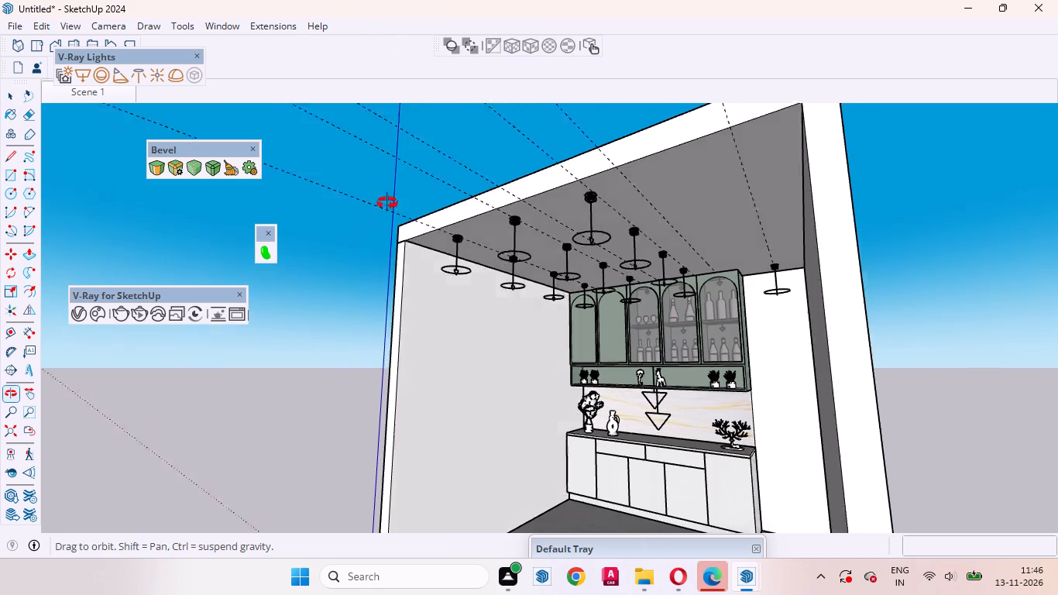
middle_drag(387, 203, 458, 146)
scroll(572, 298, down, 6)
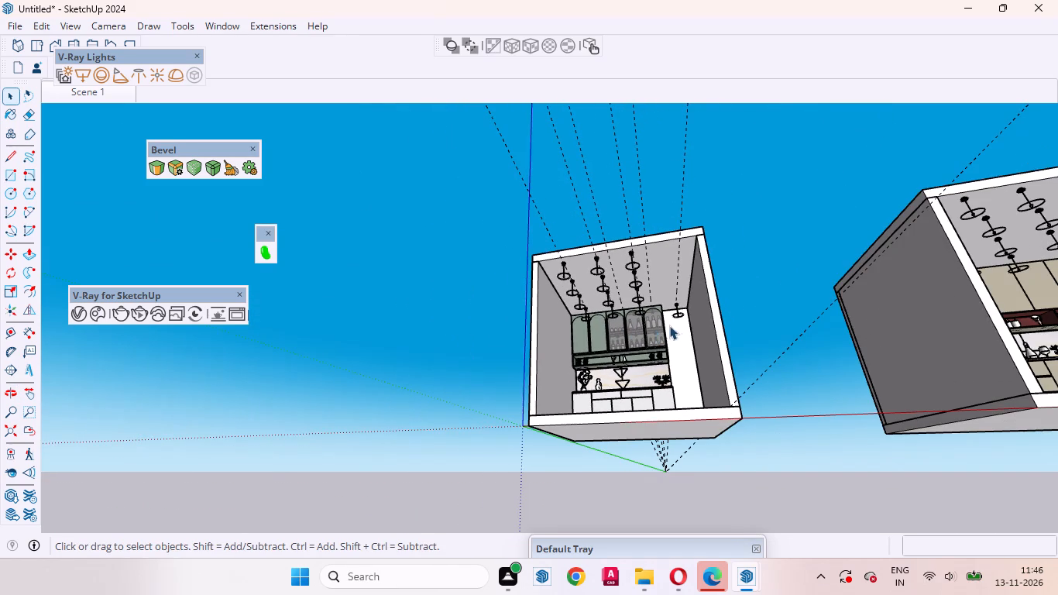
scroll(616, 268, up, 6)
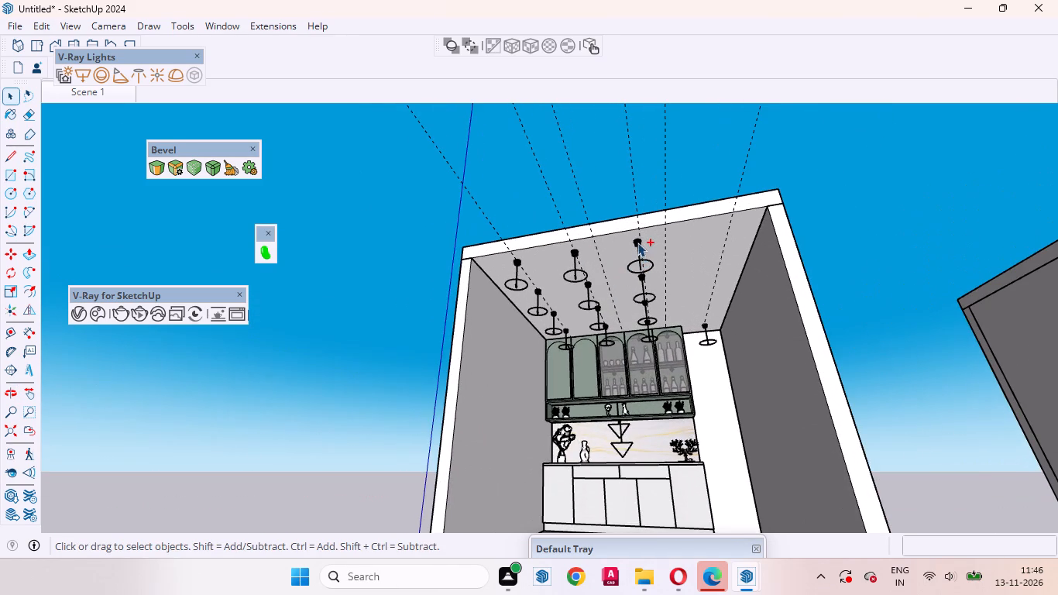
ctrl+click(637, 243)
ctrl+scroll(639, 301, up, 10)
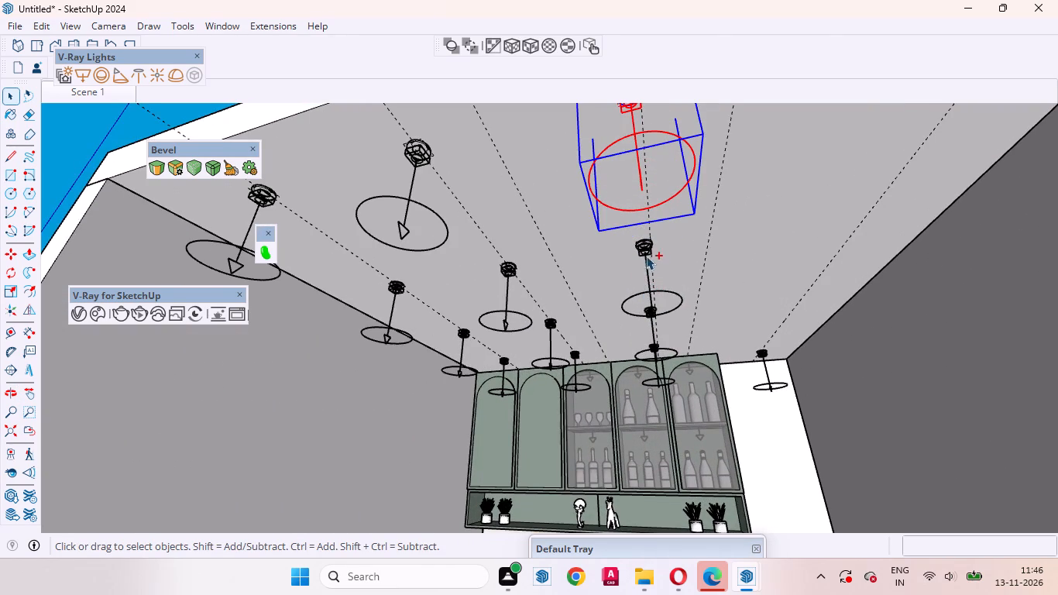
ctrl+click(647, 250)
ctrl+click(656, 349)
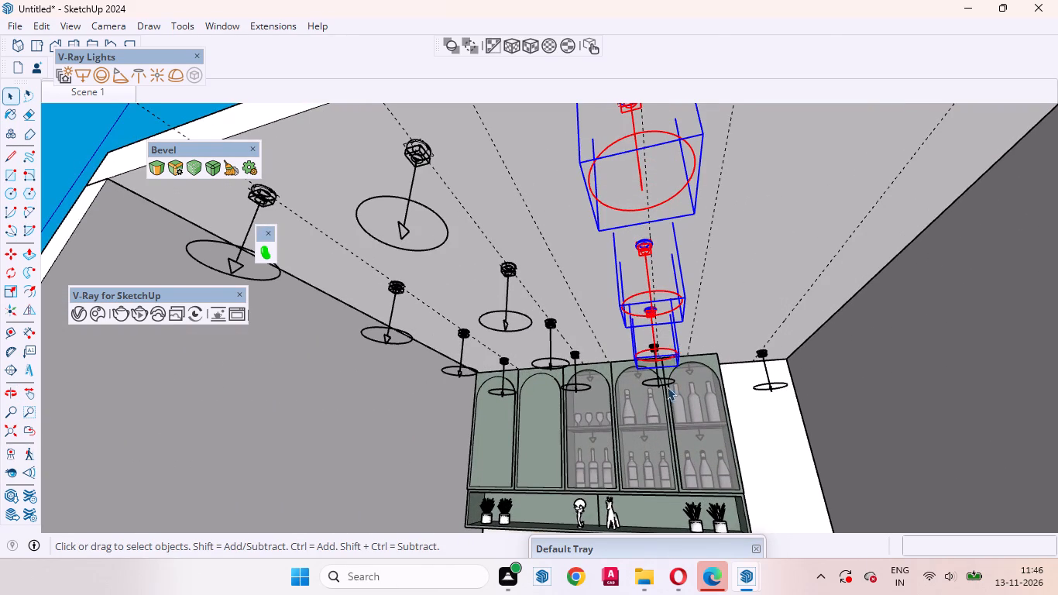
scroll(664, 406, down, 7)
key(m)
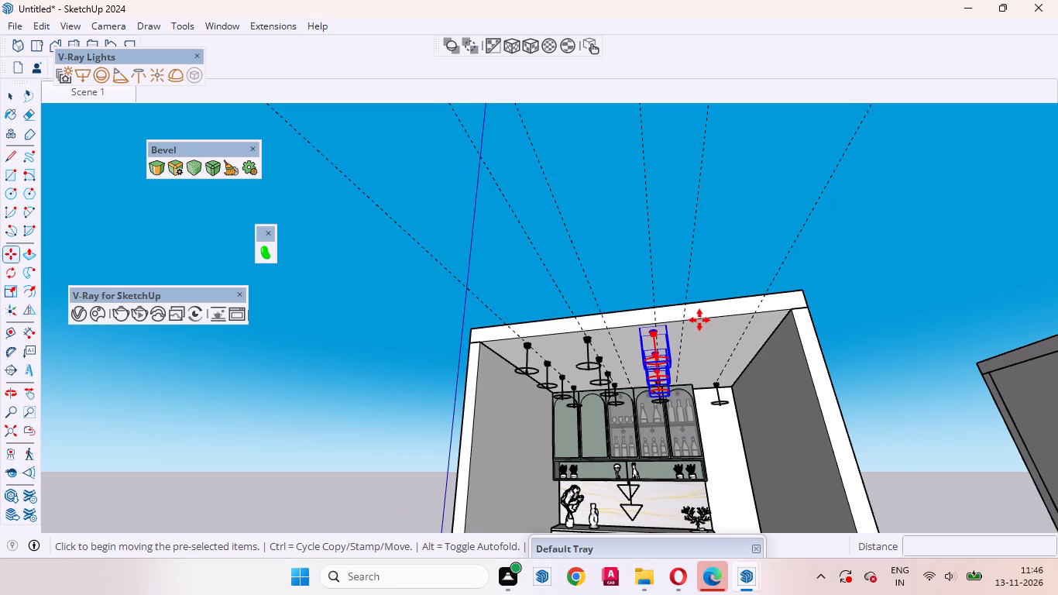
scroll(699, 322, up, 6)
click(699, 342)
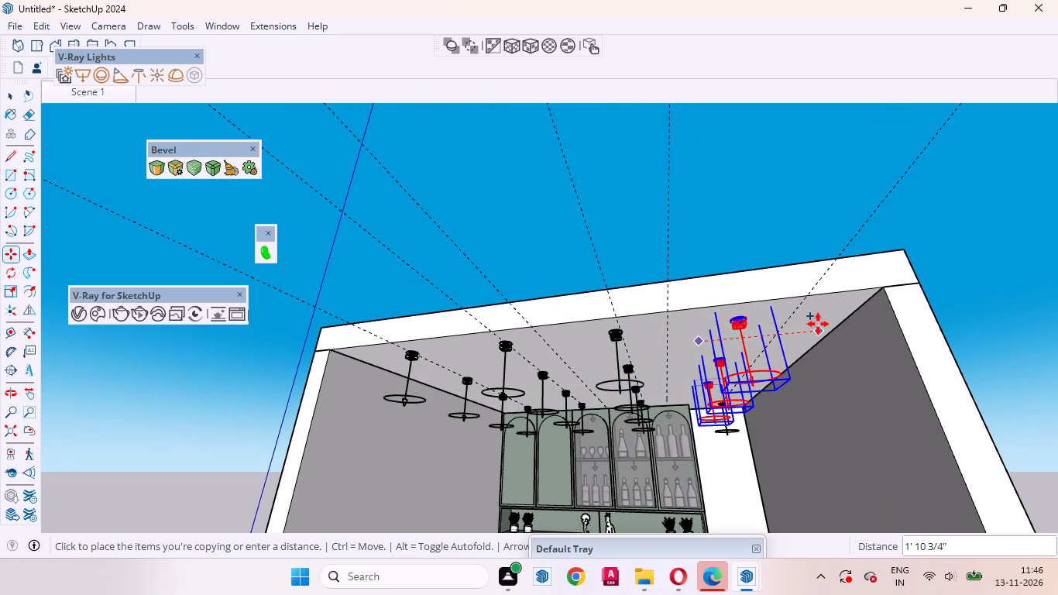
text(2'3)
key(Return)
key(space)
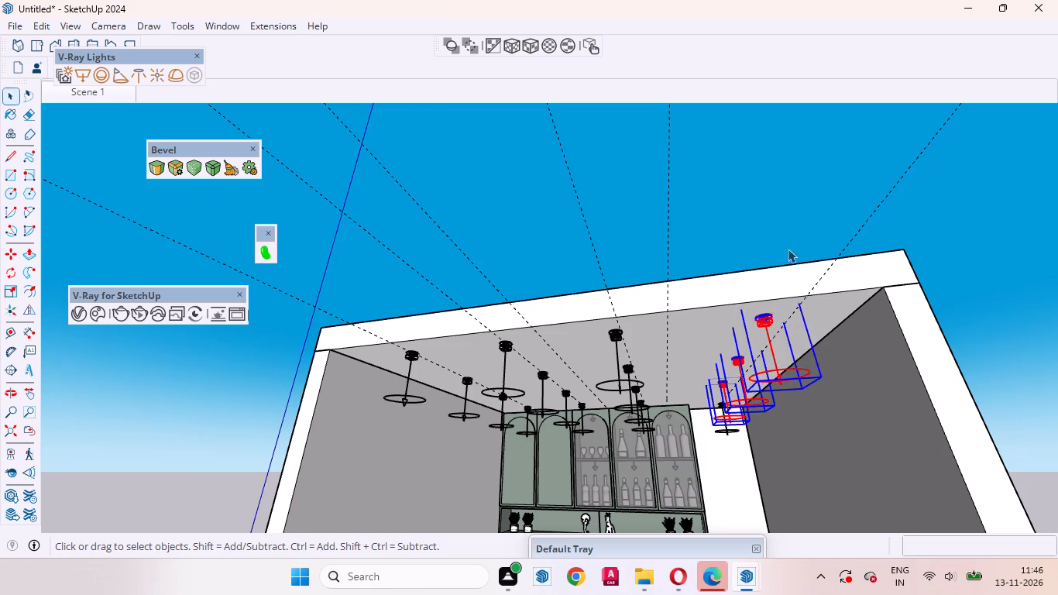
scroll(814, 258, down, 8)
click(922, 377)
Delete all the dashed guide lines that extend above the room from the ceiling.
middle_drag(674, 390, 672, 319)
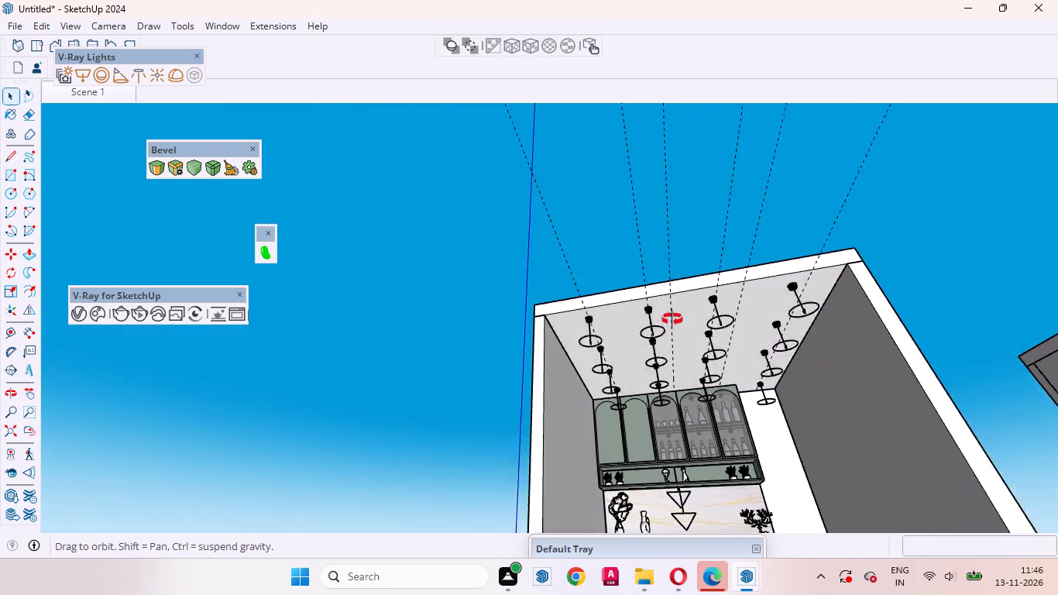
middle_drag(672, 319, 684, 363)
scroll(679, 413, down, 7)
drag(815, 294, 578, 203)
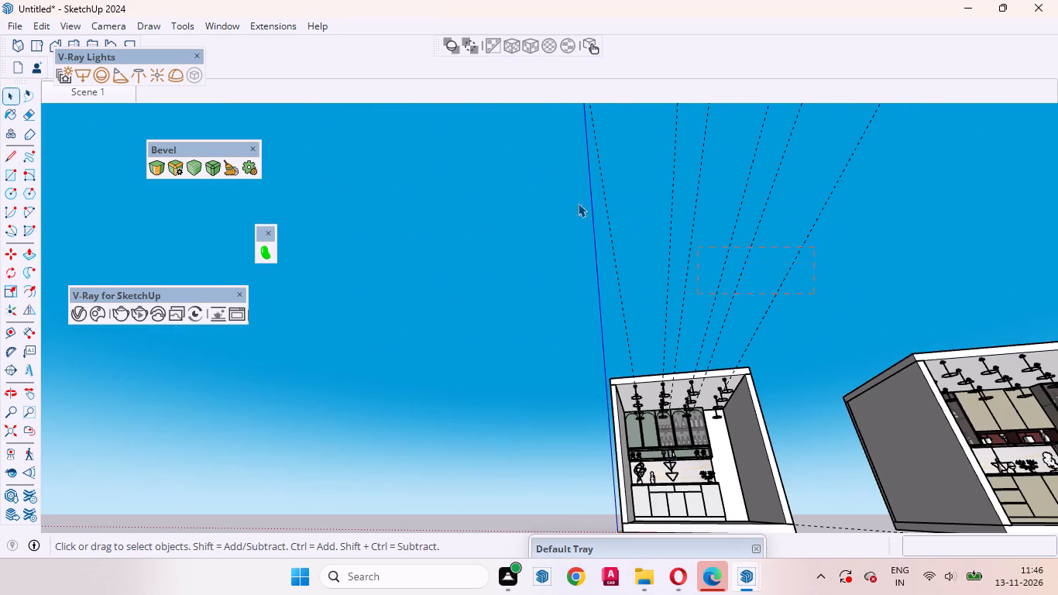
drag(578, 203, 517, 153)
key(Delete)
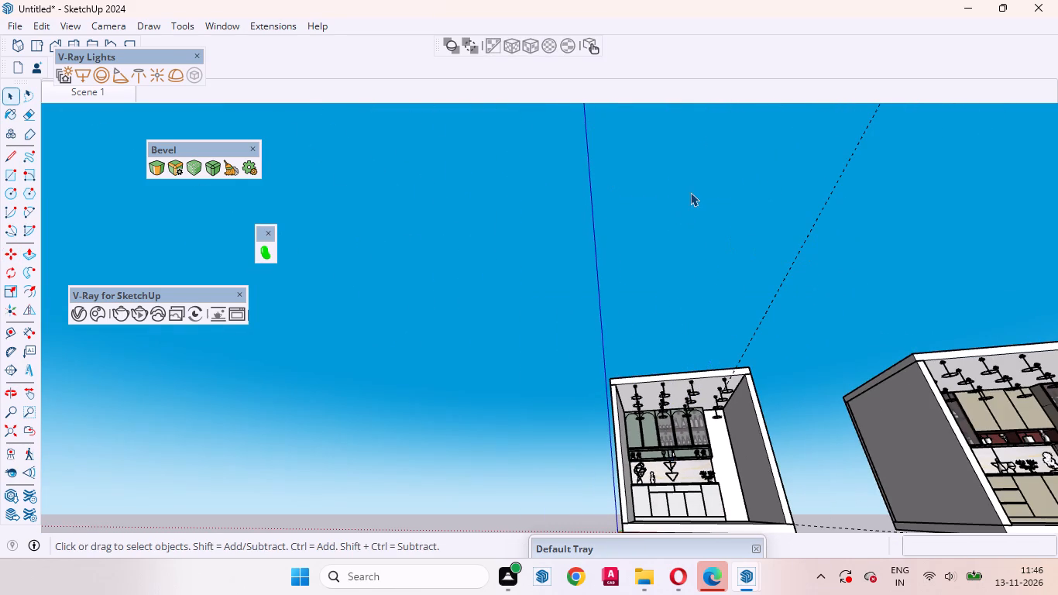
drag(853, 256, 681, 191)
drag(888, 258, 726, 191)
key(Delete)
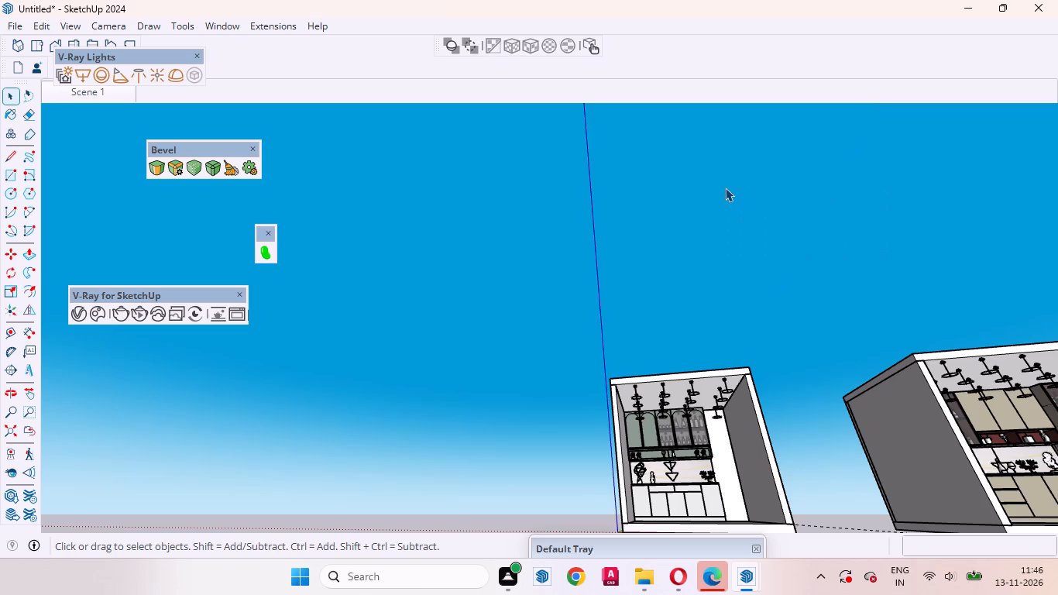
Return to the Scene 1 view and start a V-Ray interactive render of the bar unit.
click(102, 90)
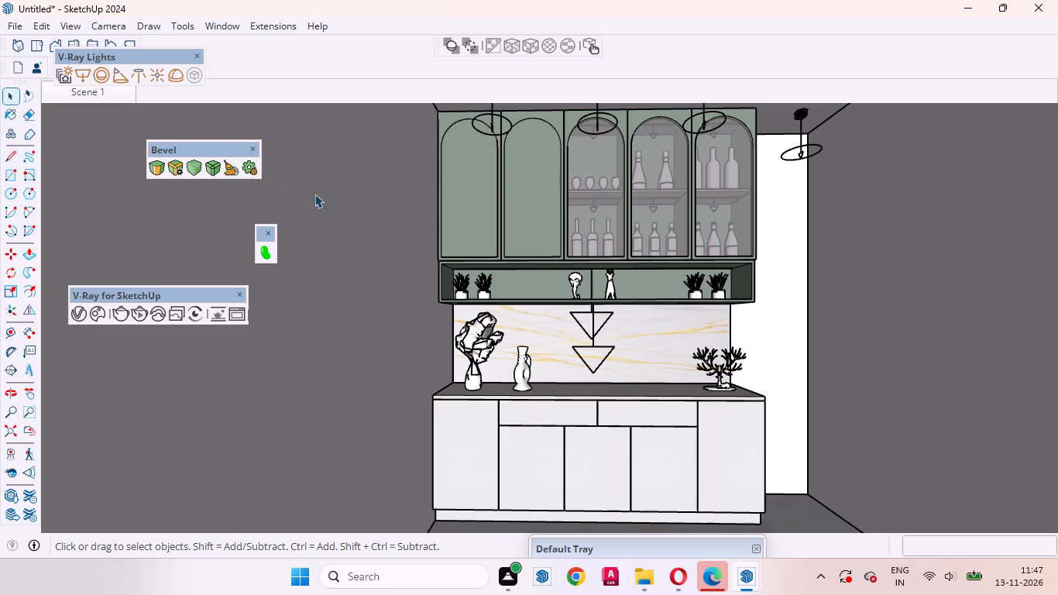
click(74, 313)
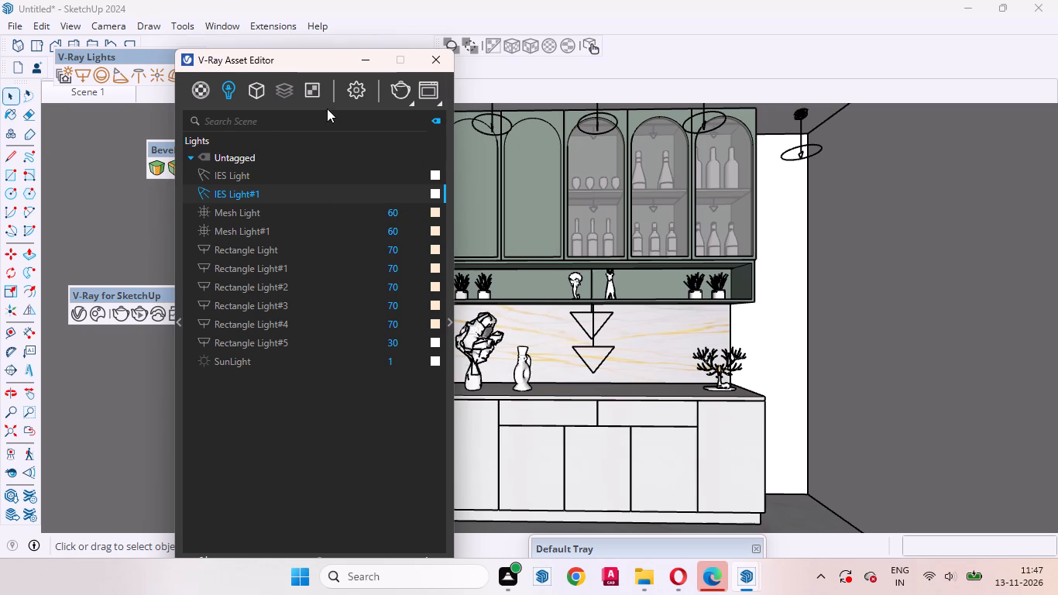
click(410, 99)
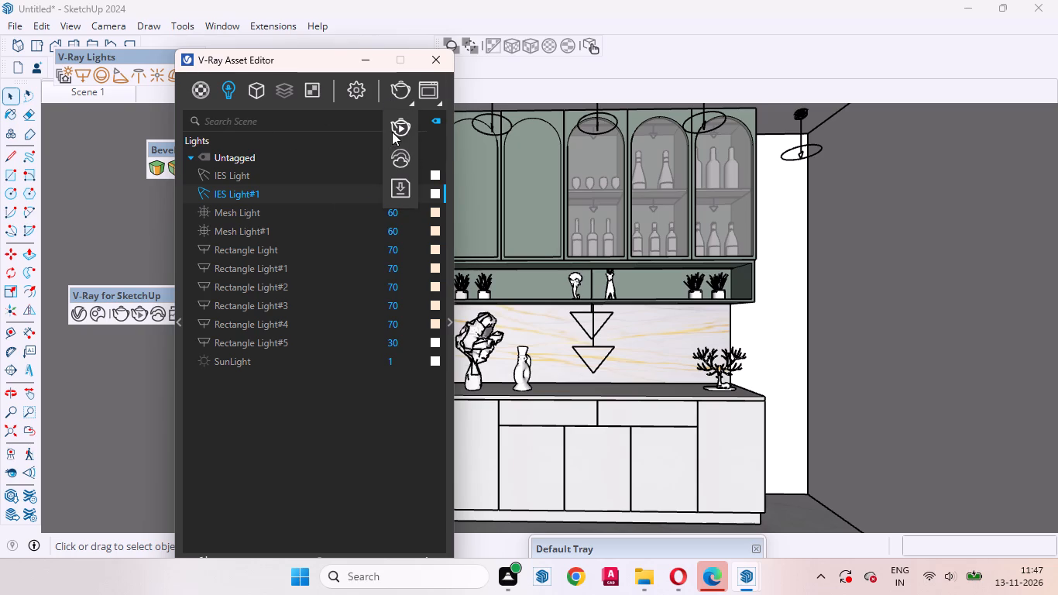
click(392, 132)
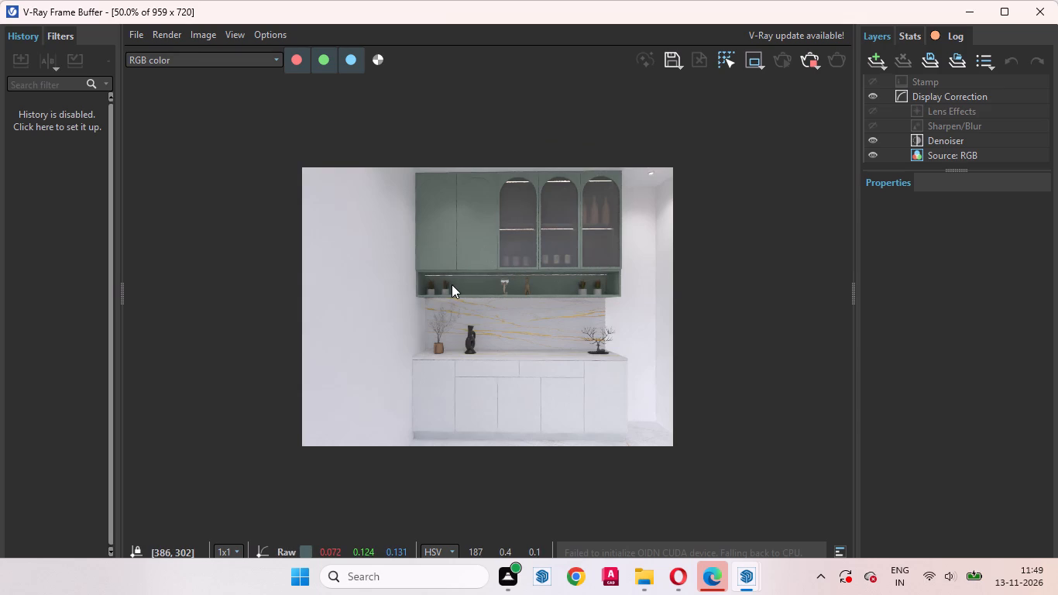
Examine the rendered bar unit closely: the glass cabinets, shelf lighting, marble backsplash, countertop decor and white lower cabinets.
scroll(500, 292, up, 1)
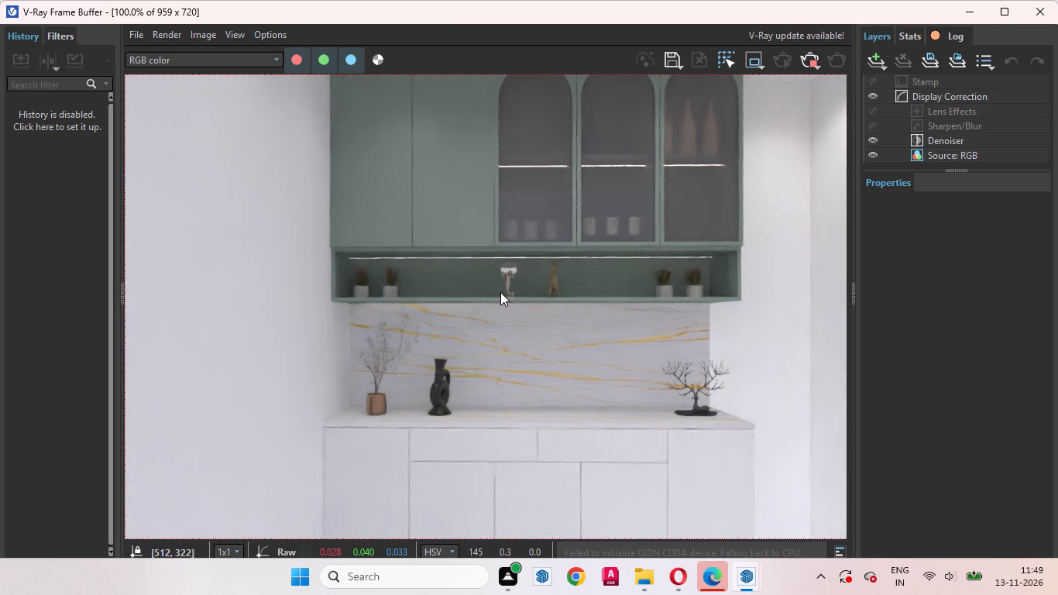
scroll(500, 292, down, 1)
scroll(534, 444, up, 1)
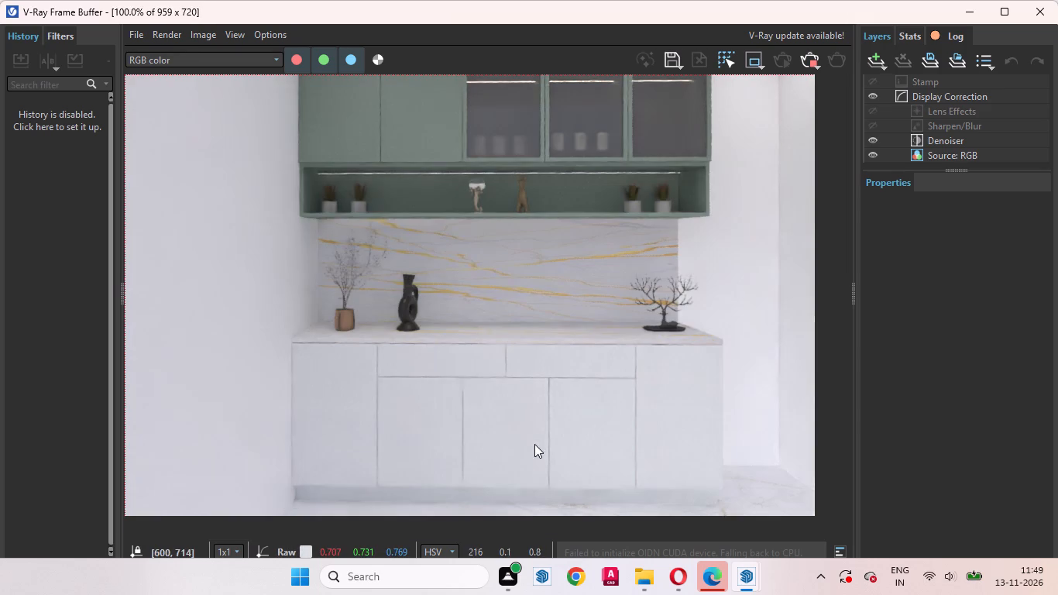
scroll(518, 363, down, 1)
scroll(518, 369, up, 1)
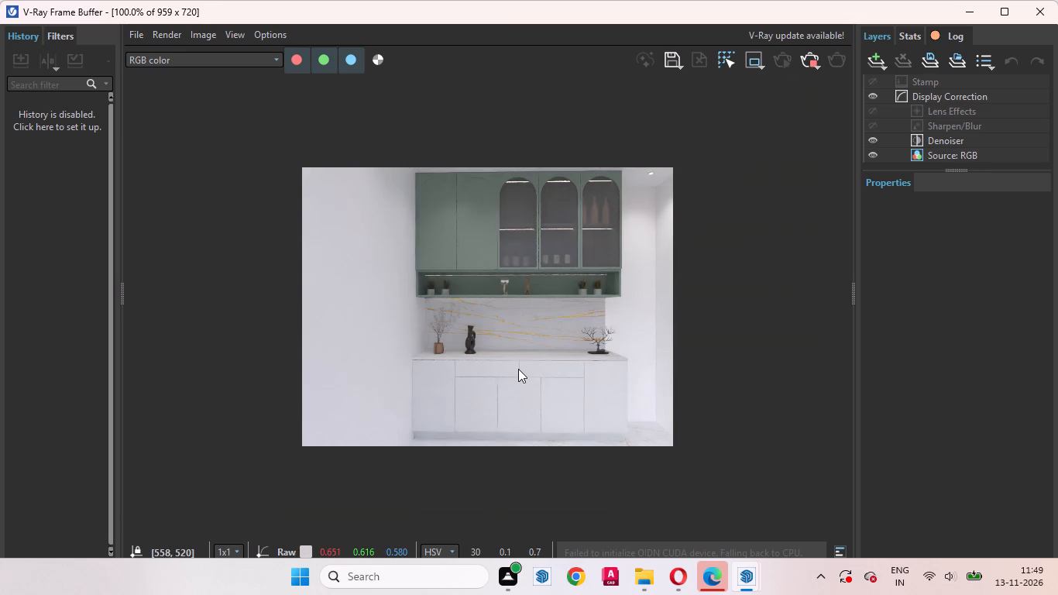
scroll(507, 373, down, 1)
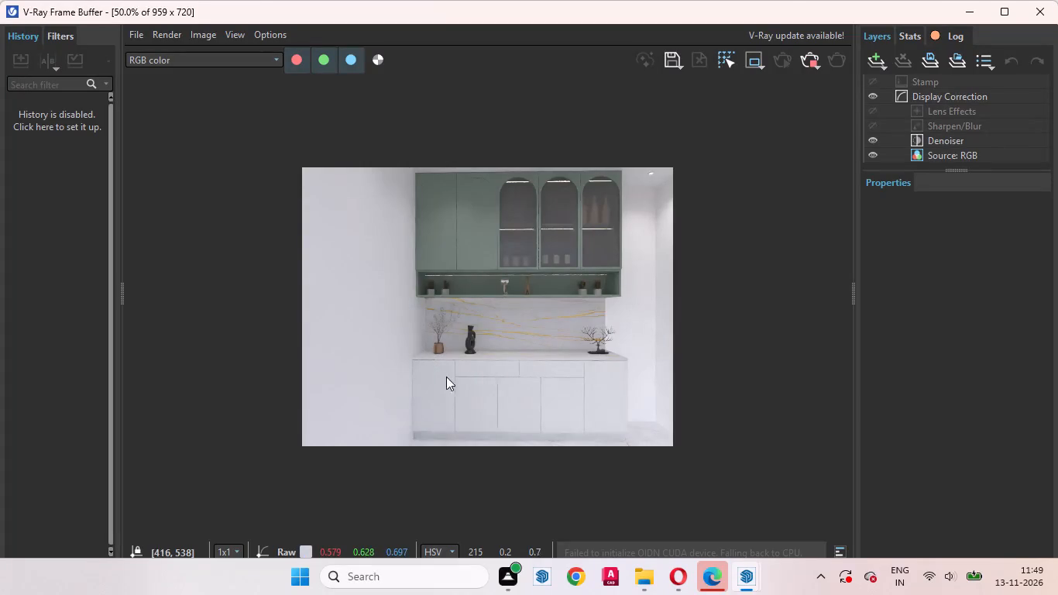
scroll(427, 370, up, 1)
scroll(511, 362, up, 1)
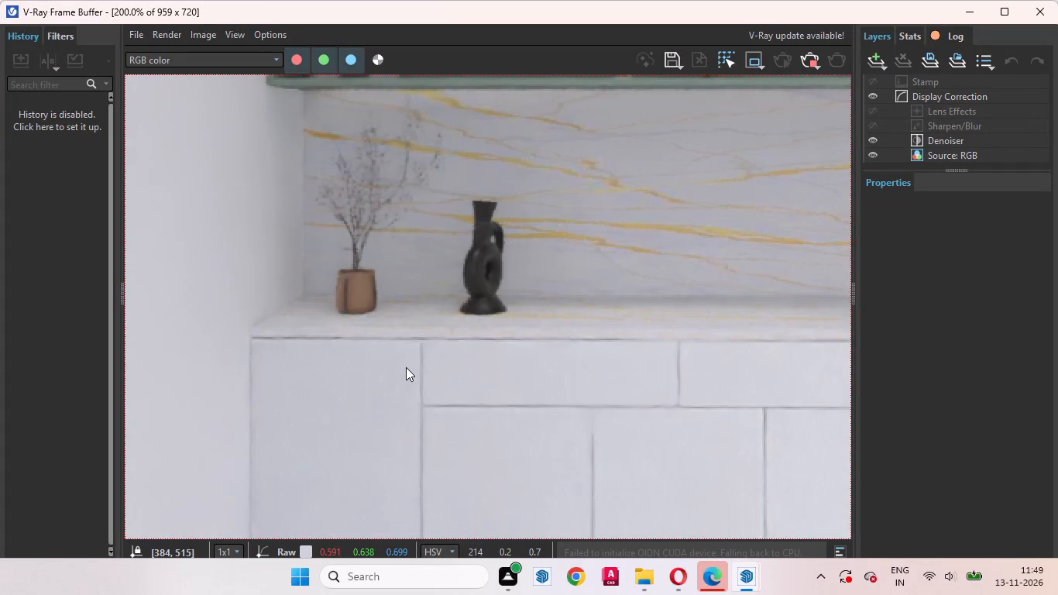
scroll(406, 367, down, 1)
scroll(749, 373, up, 1)
scroll(541, 387, down, 1)
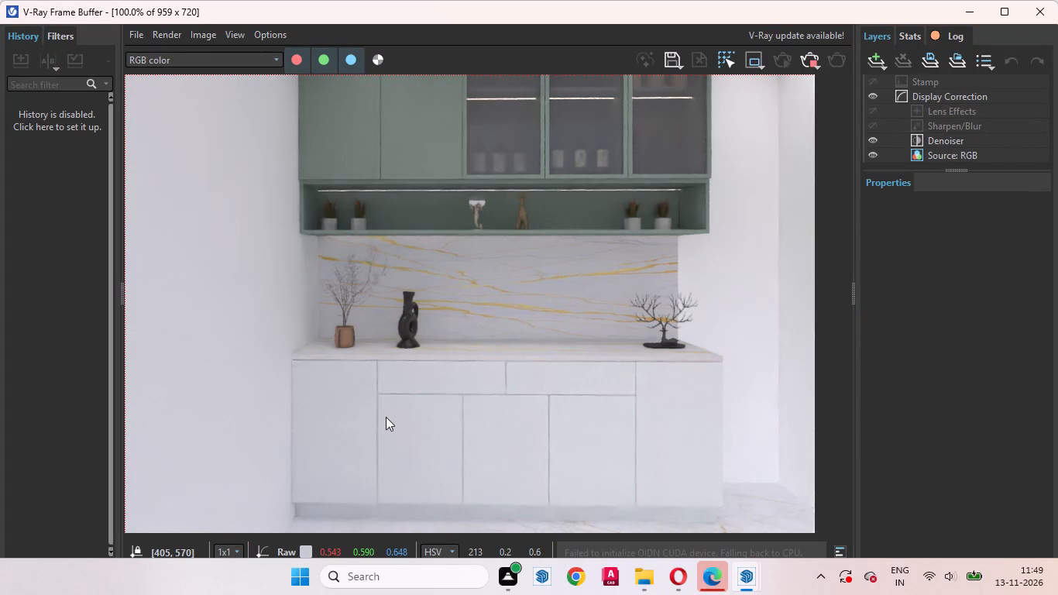
scroll(405, 399, up, 1)
scroll(370, 392, down, 1)
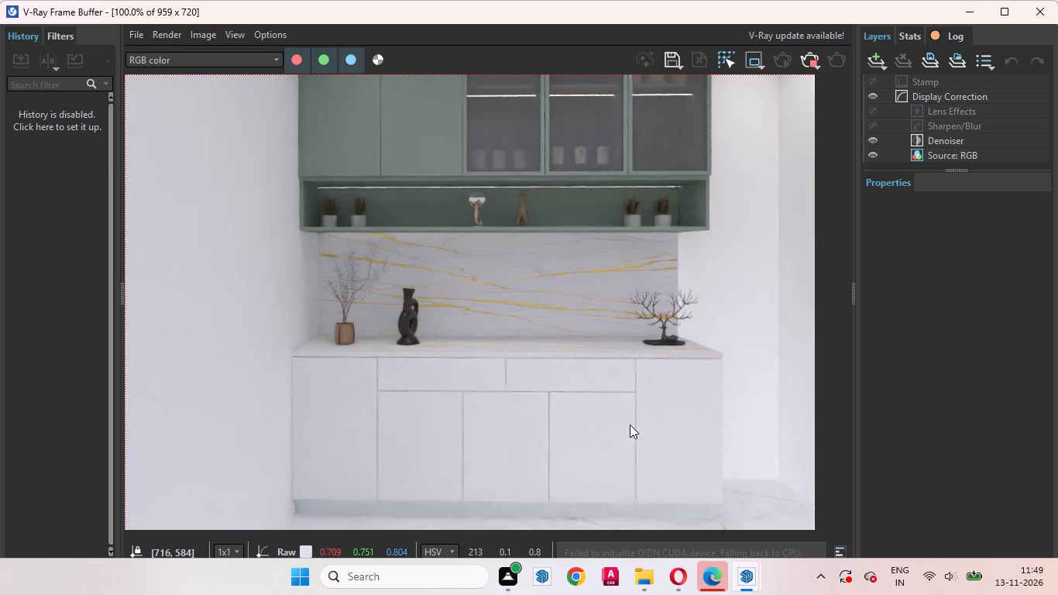
middle_drag(637, 425, 582, 489)
middle_drag(518, 315, 517, 359)
scroll(465, 115, up, 1)
scroll(422, 227, down, 1)
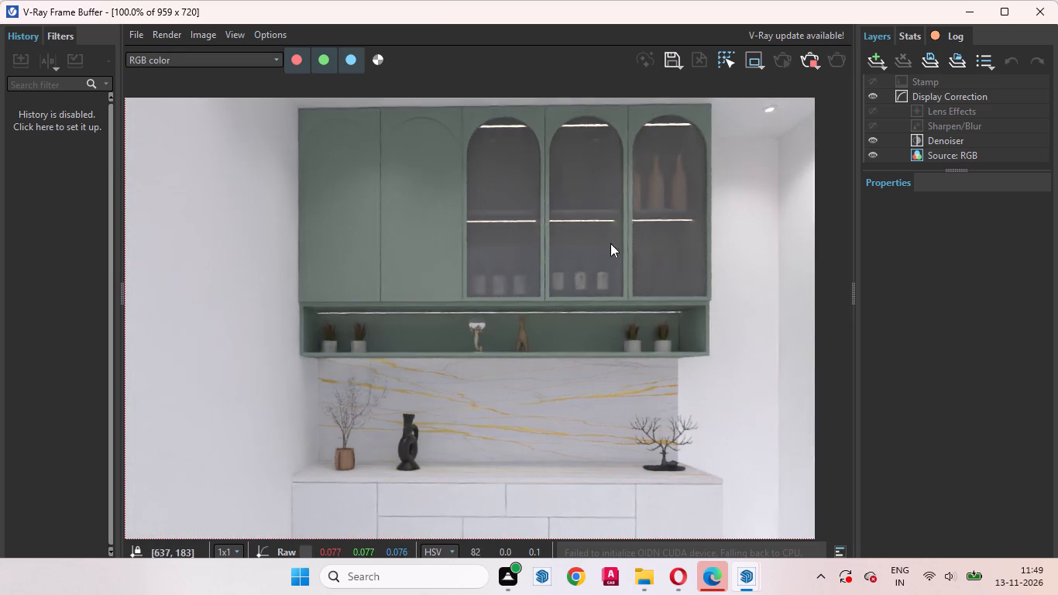
middle_drag(597, 243, 586, 301)
scroll(689, 253, up, 1)
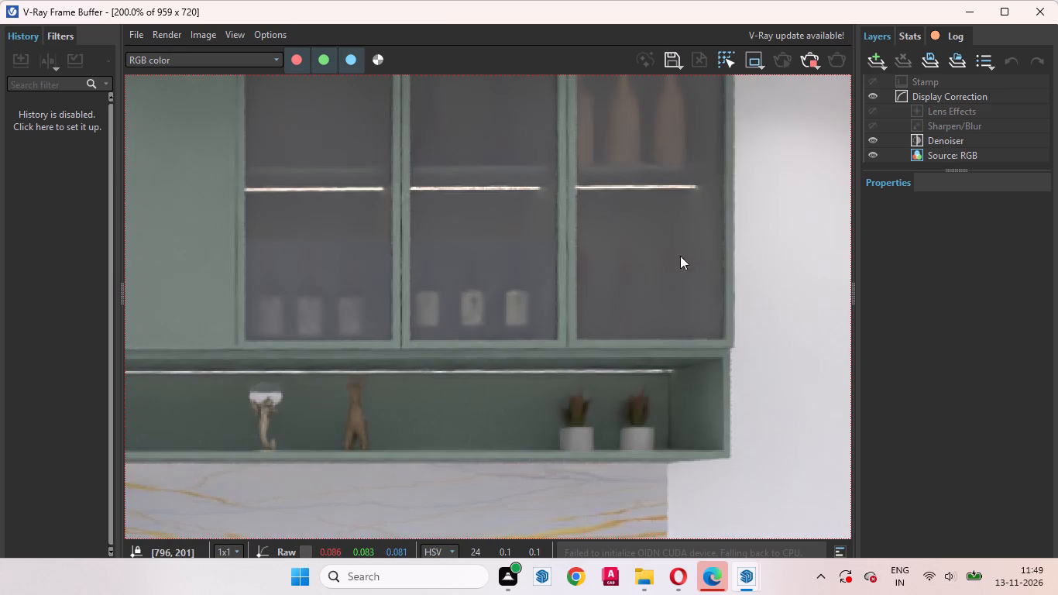
scroll(556, 367, down, 1)
middle_drag(530, 297, 528, 319)
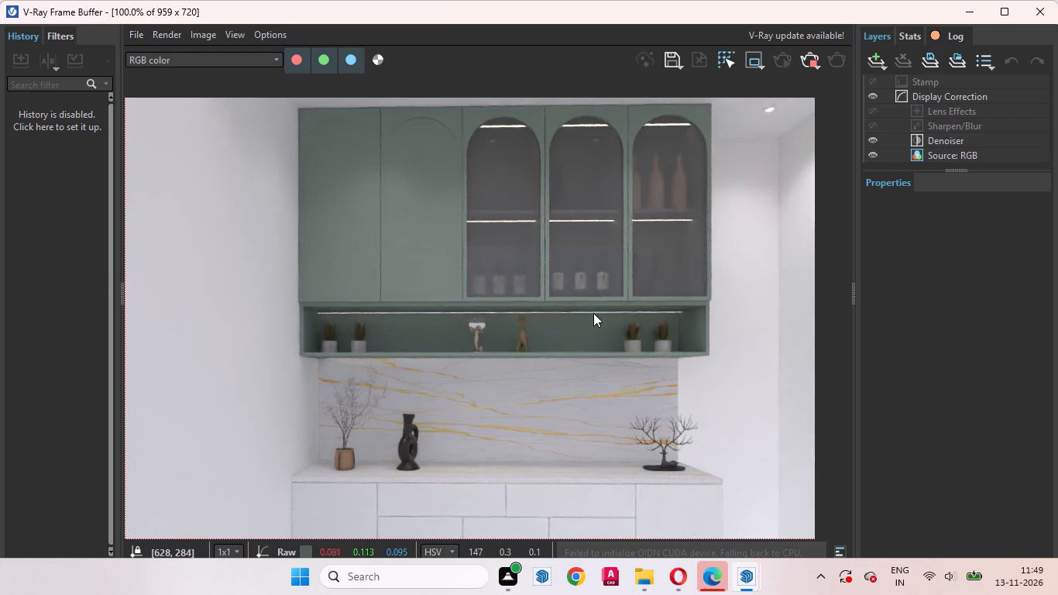
scroll(537, 305, down, 1)
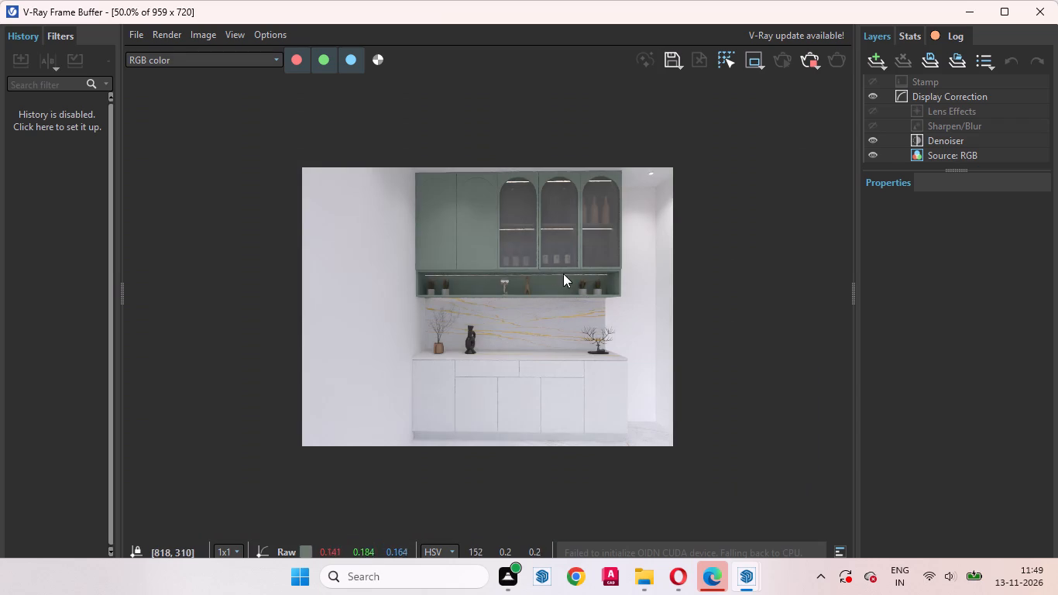
scroll(638, 328, up, 1)
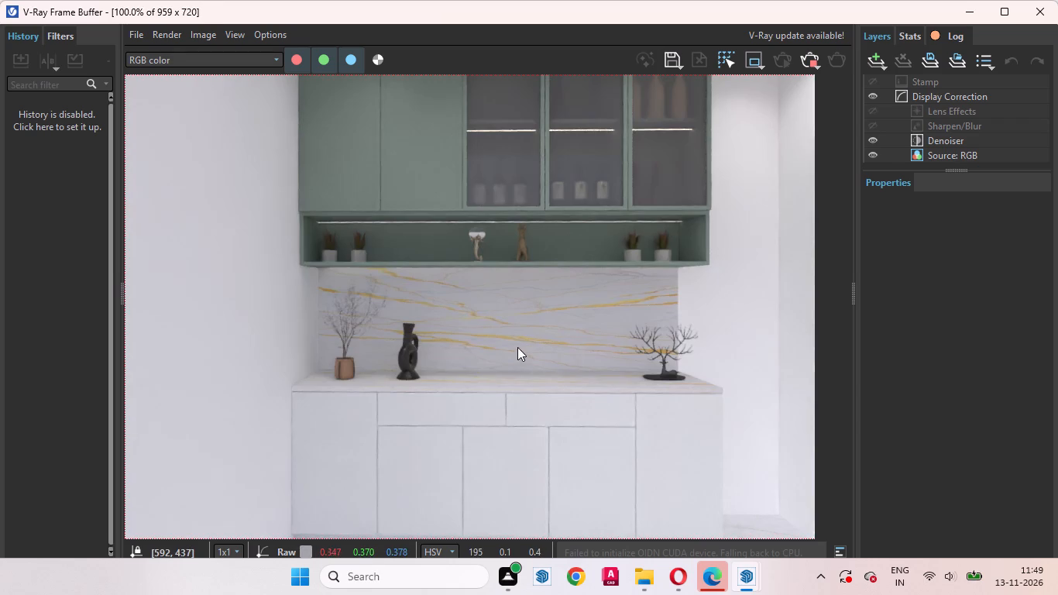
scroll(500, 351, down, 1)
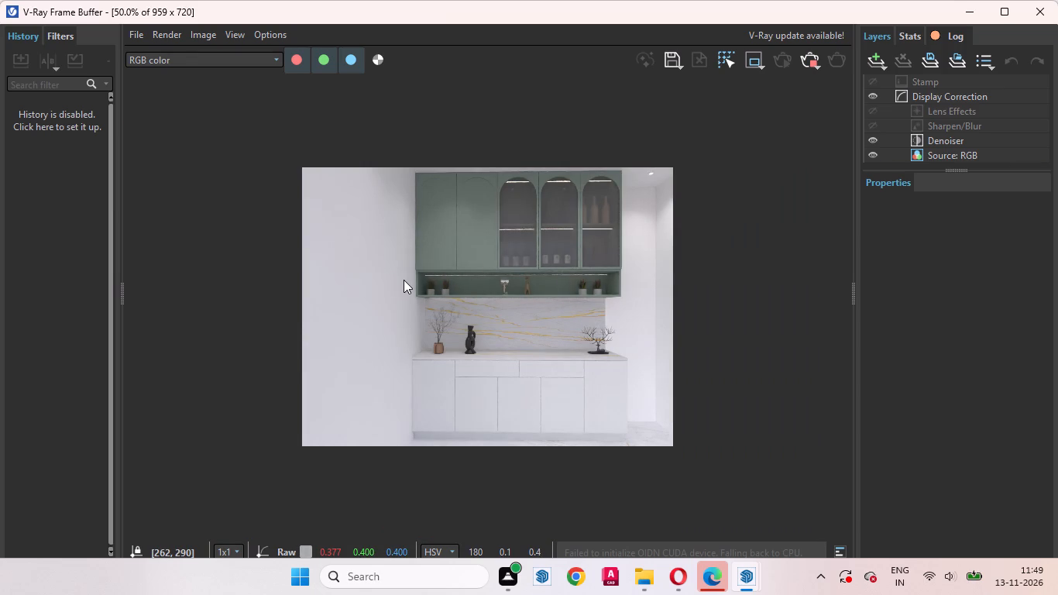
scroll(501, 417, up, 1)
scroll(503, 421, down, 1)
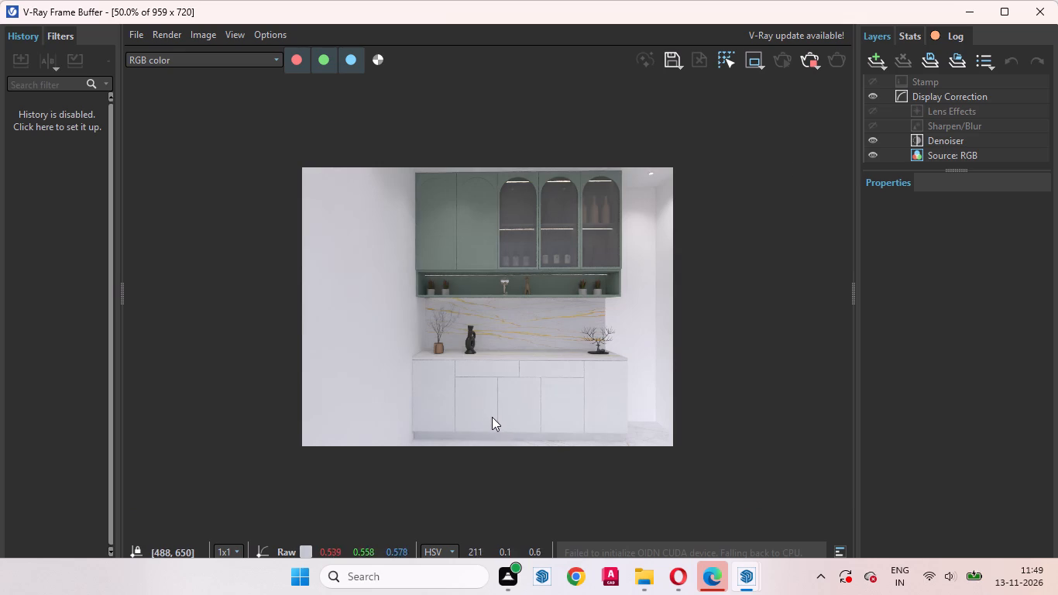
Stop the interactive render and minimize the V-Ray Frame Buffer.
click(812, 62)
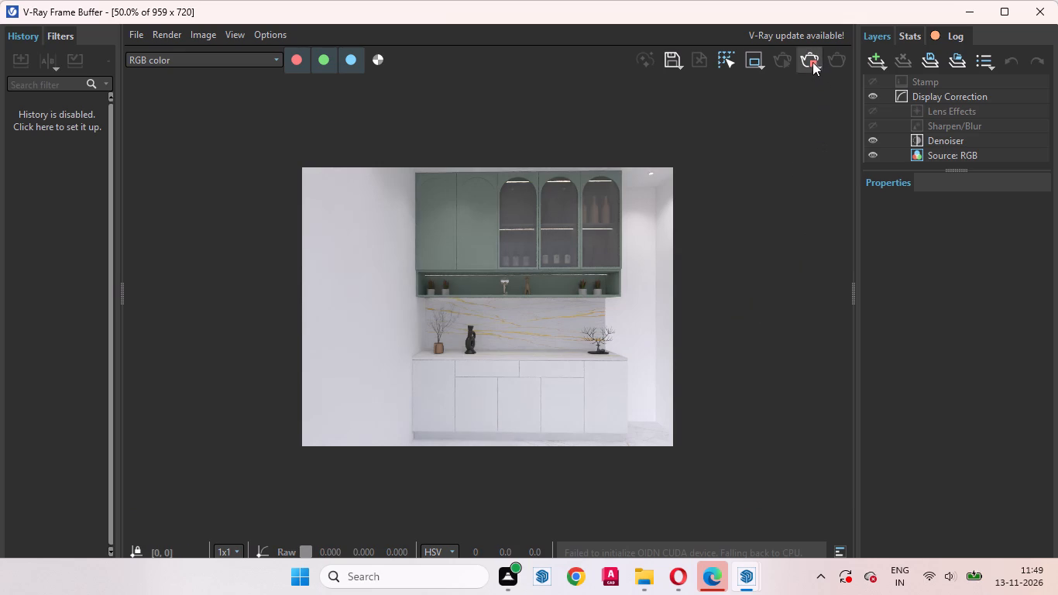
click(961, 16)
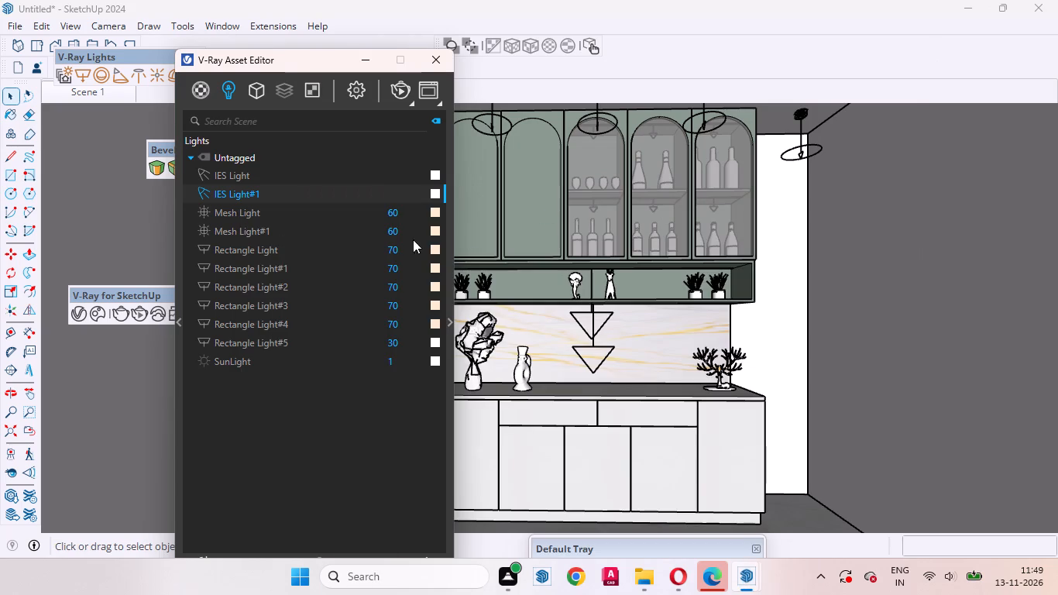
Move the V-Ray Asset Editor aside, open the Lightbeans Textures Library in a maximized window and search it for "laminates".
drag(292, 67, 390, 100)
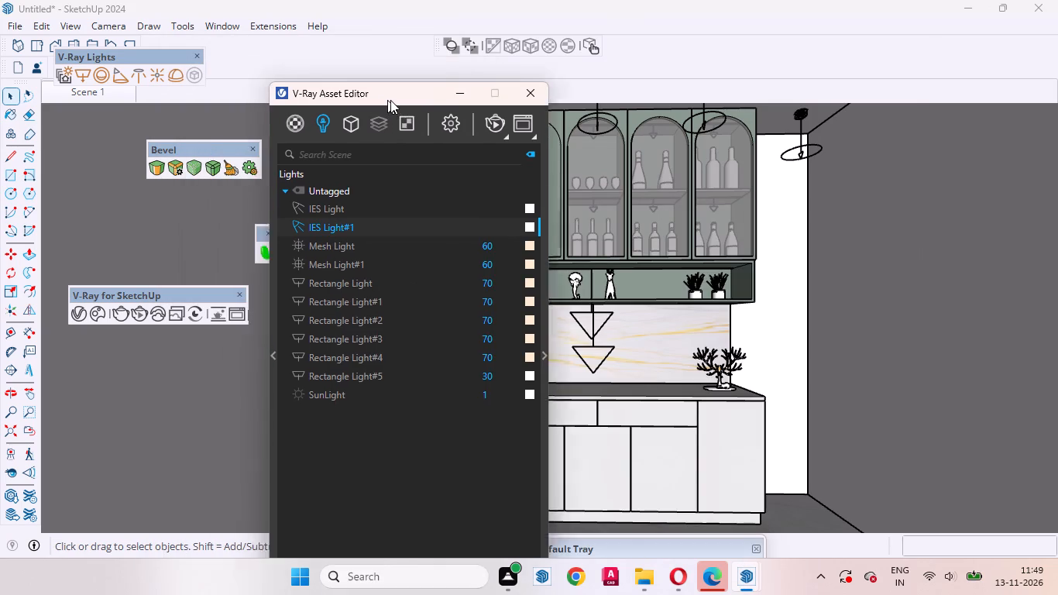
drag(390, 100, 726, 114)
click(268, 253)
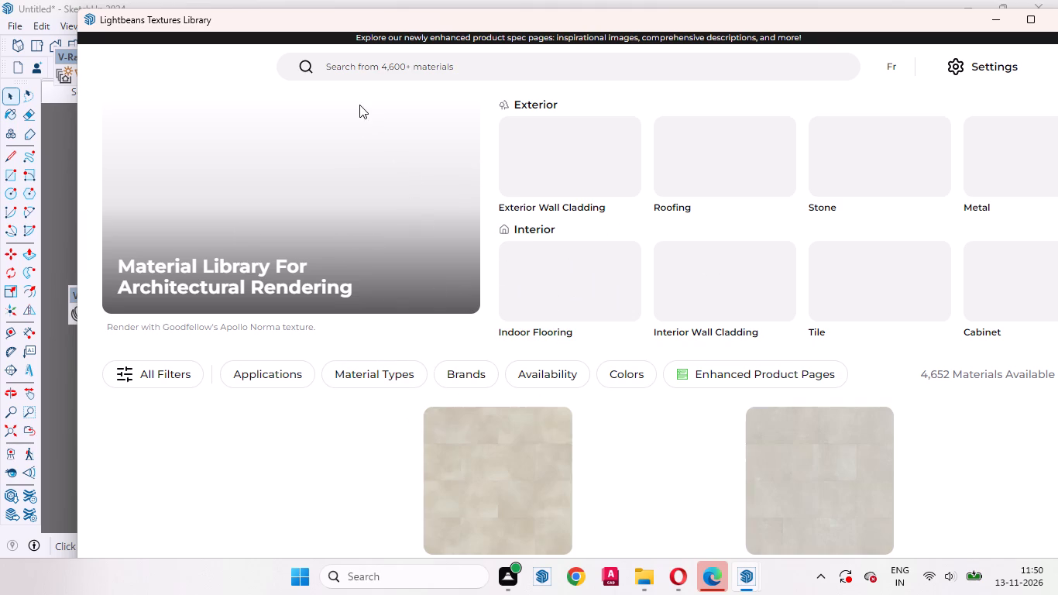
click(358, 66)
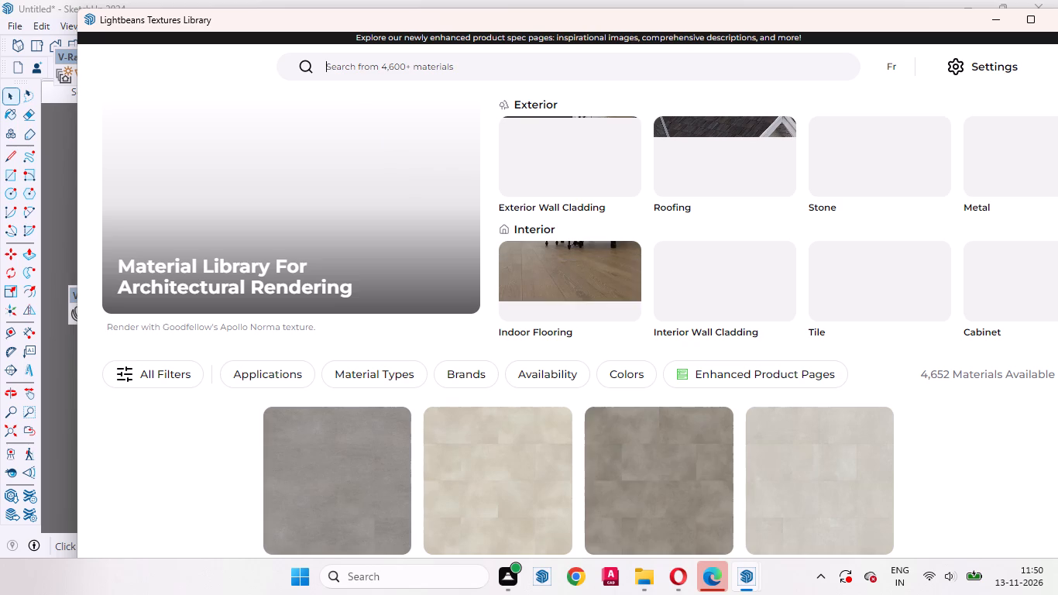
text(laminates)
key(Return)
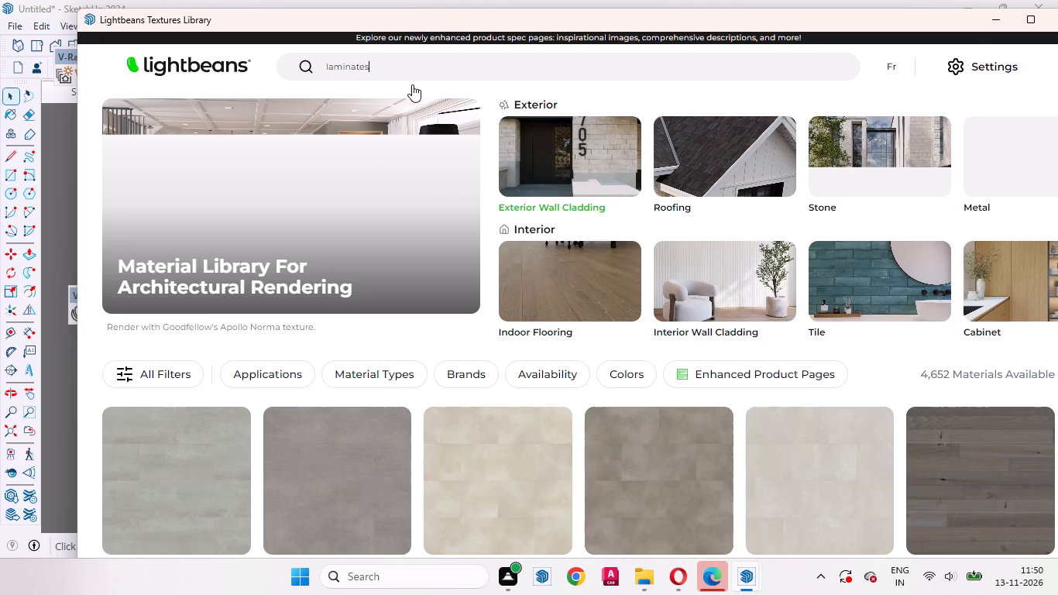
click(1025, 19)
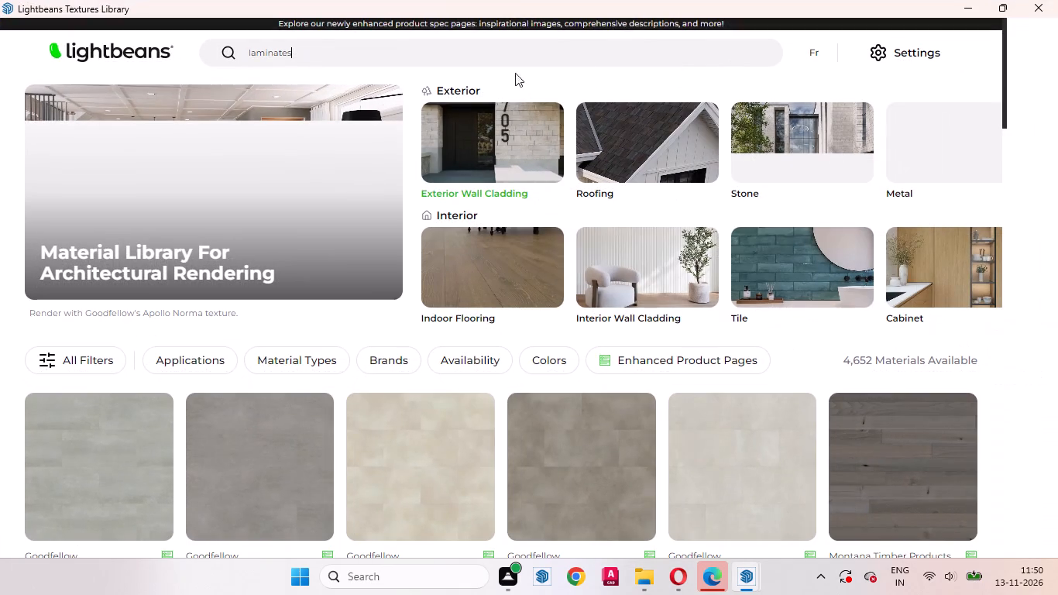
key(Return)
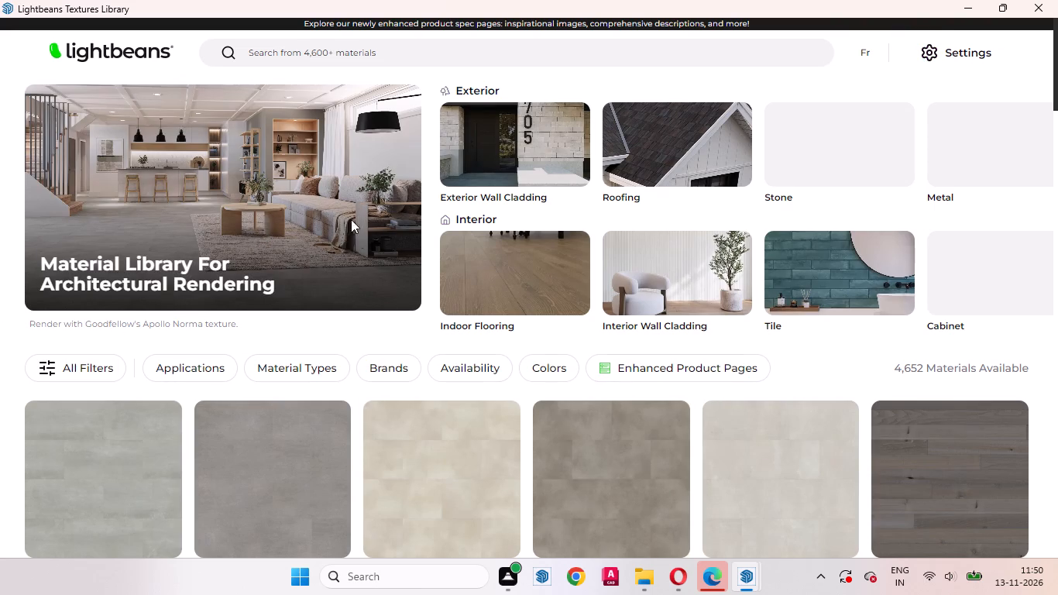
scroll(428, 353, down, 4)
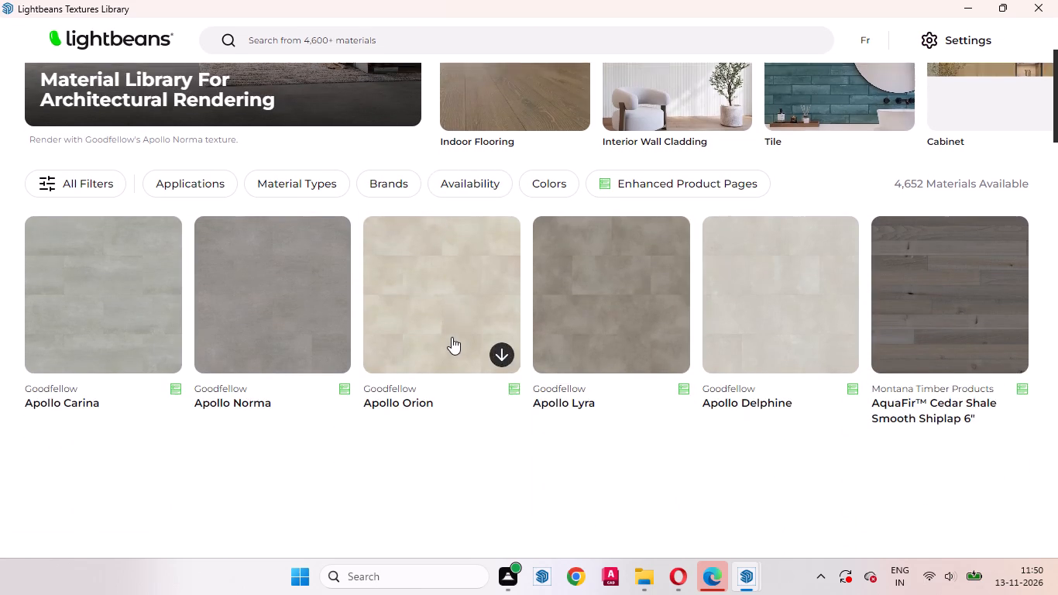
scroll(452, 346, up, 9)
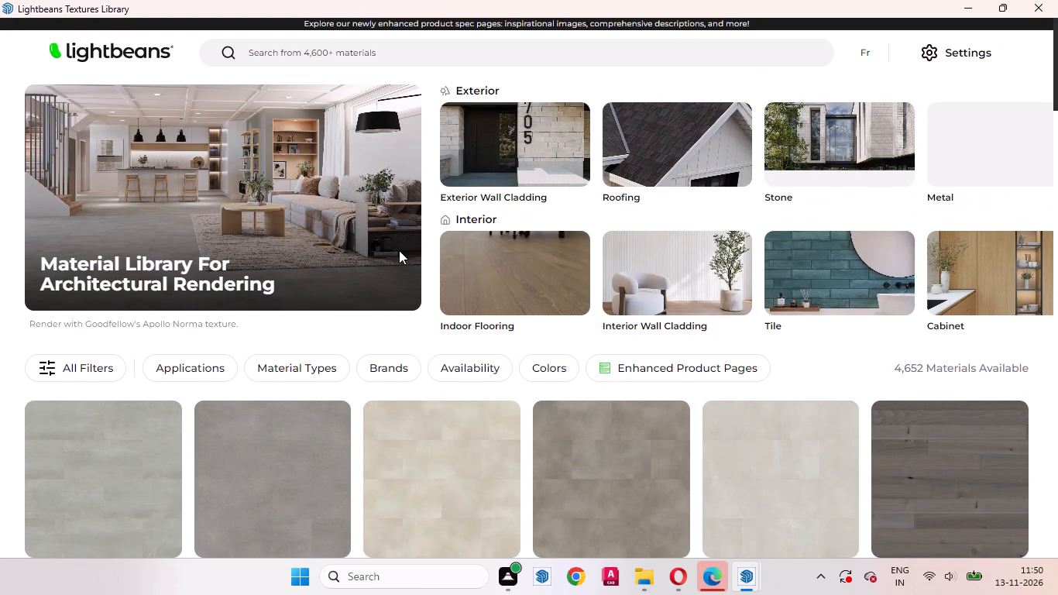
Search the Lightbeans materials for "laminates" again.
click(296, 55)
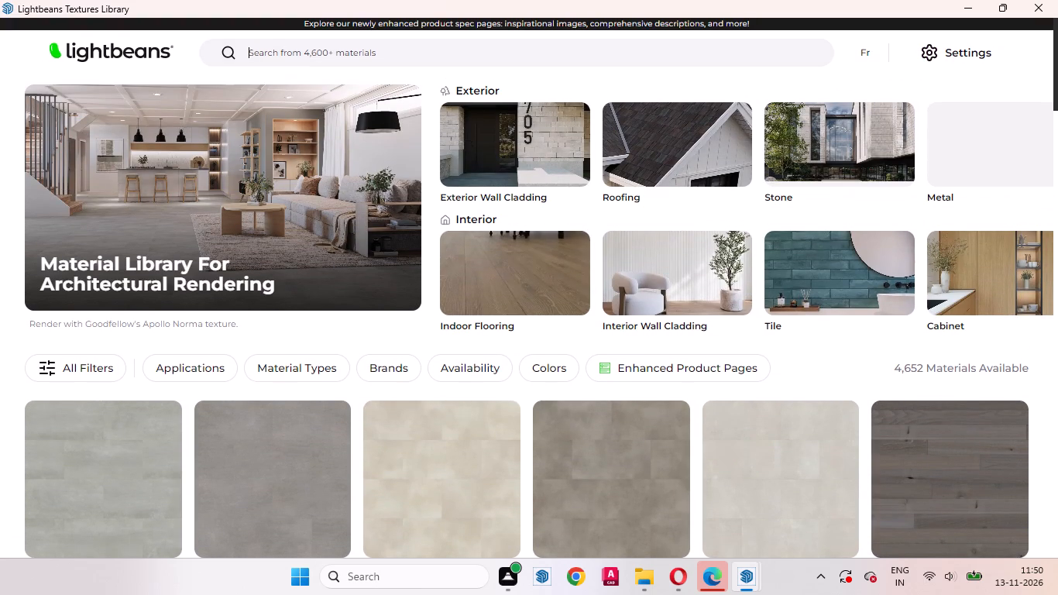
text(la)
text(minates)
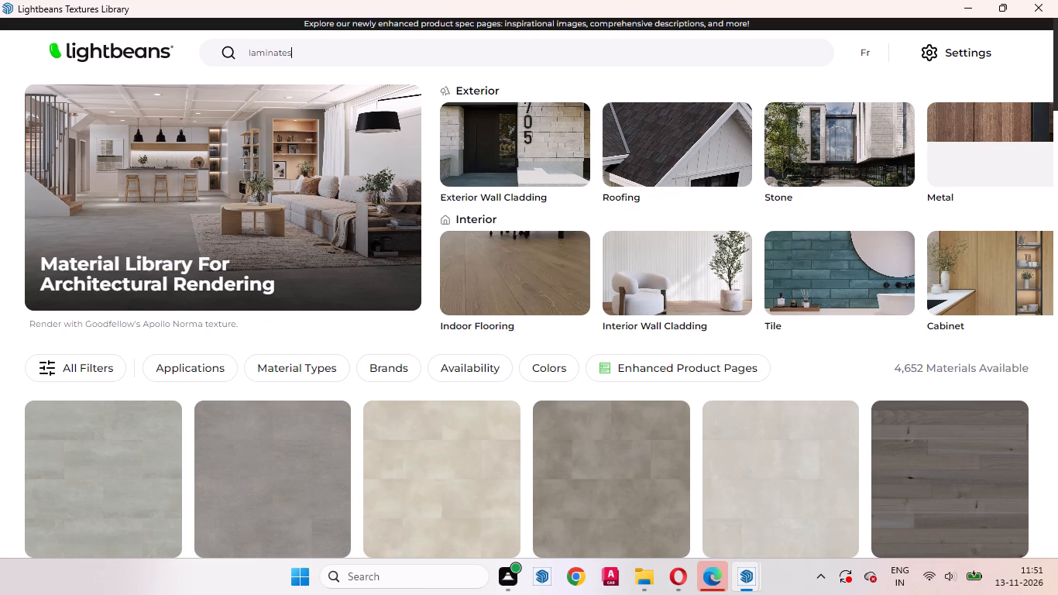
key(Return)
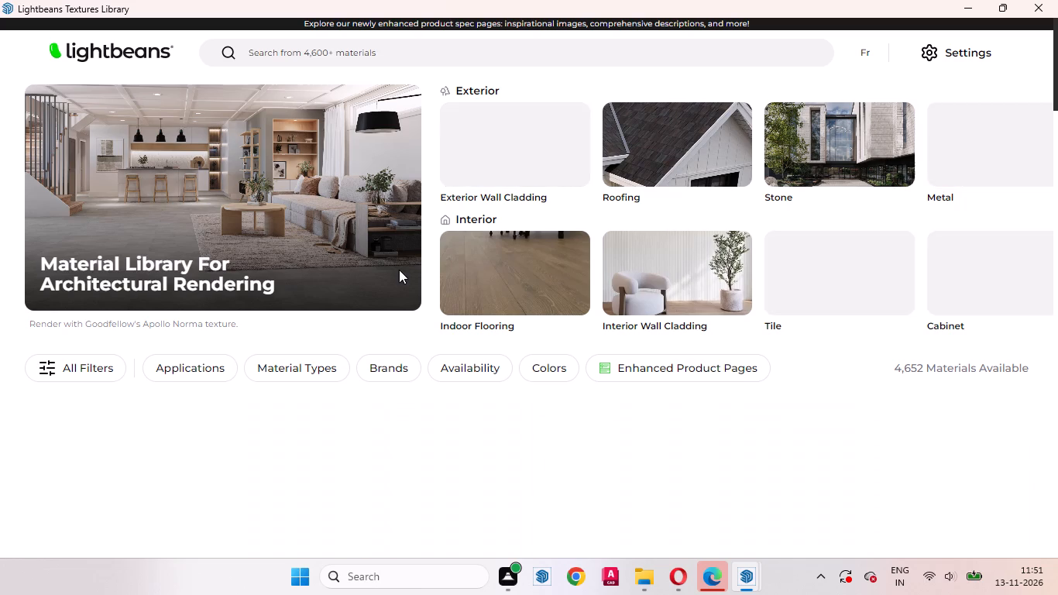
Browse the Lightbeans material swatches for a laminate suitable for the bar unit.
scroll(501, 284, down, 2)
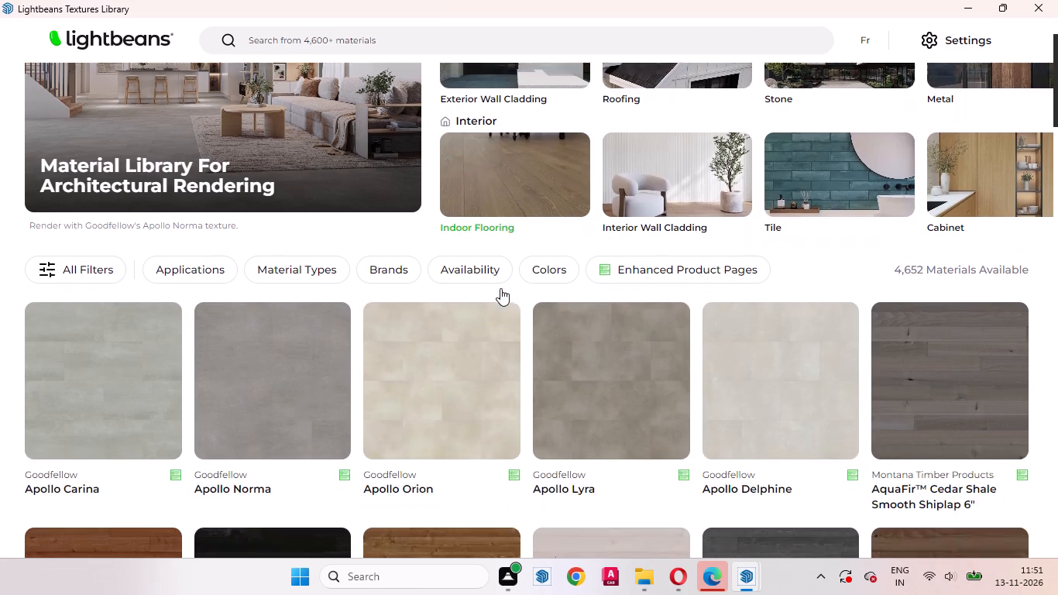
scroll(500, 288, down, 10)
scroll(500, 300, up, 4)
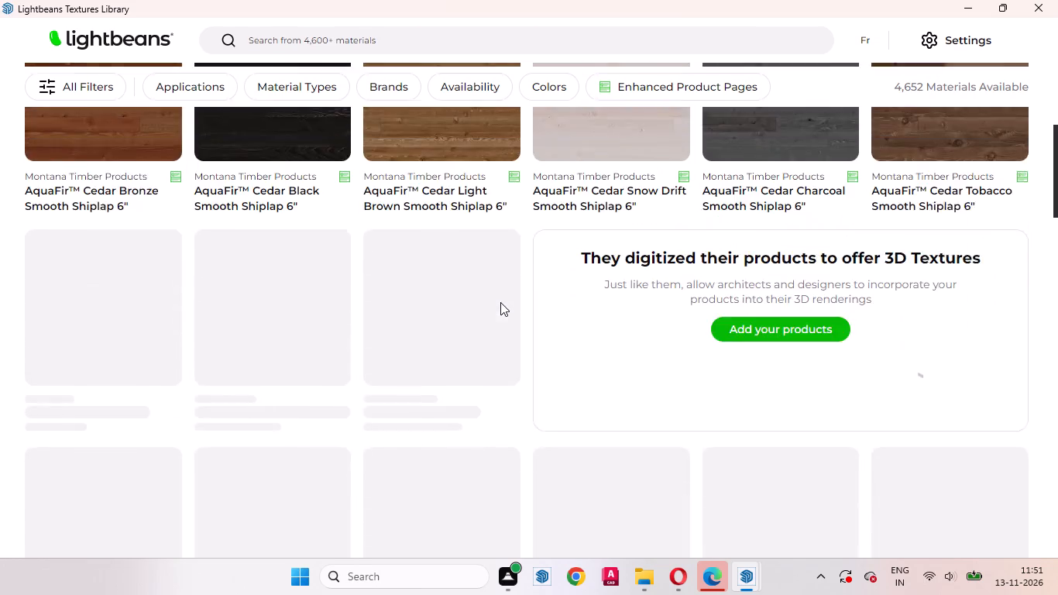
scroll(500, 302, up, 7)
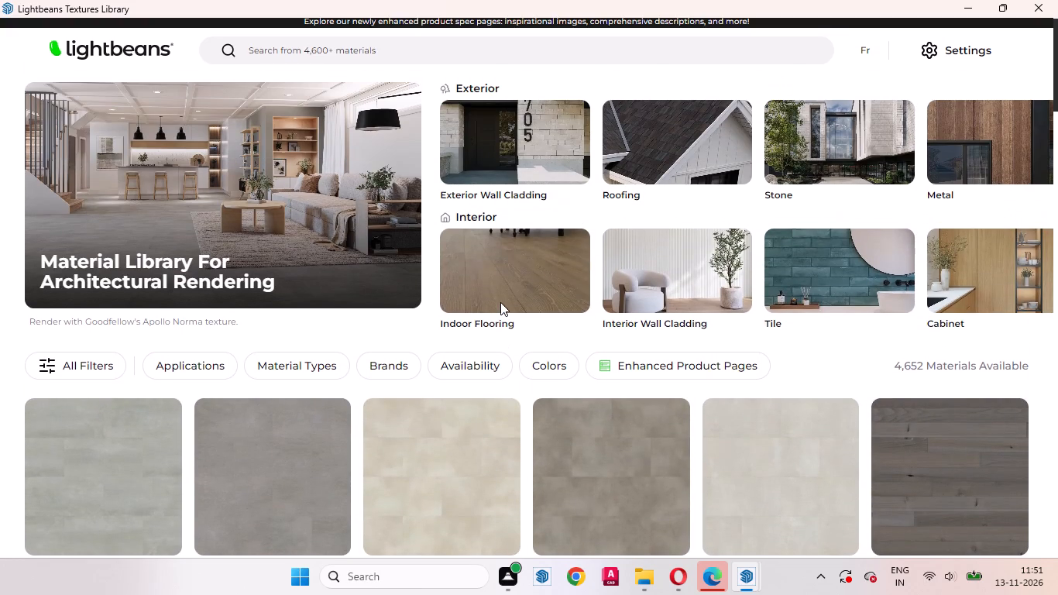
scroll(500, 302, down, 3)
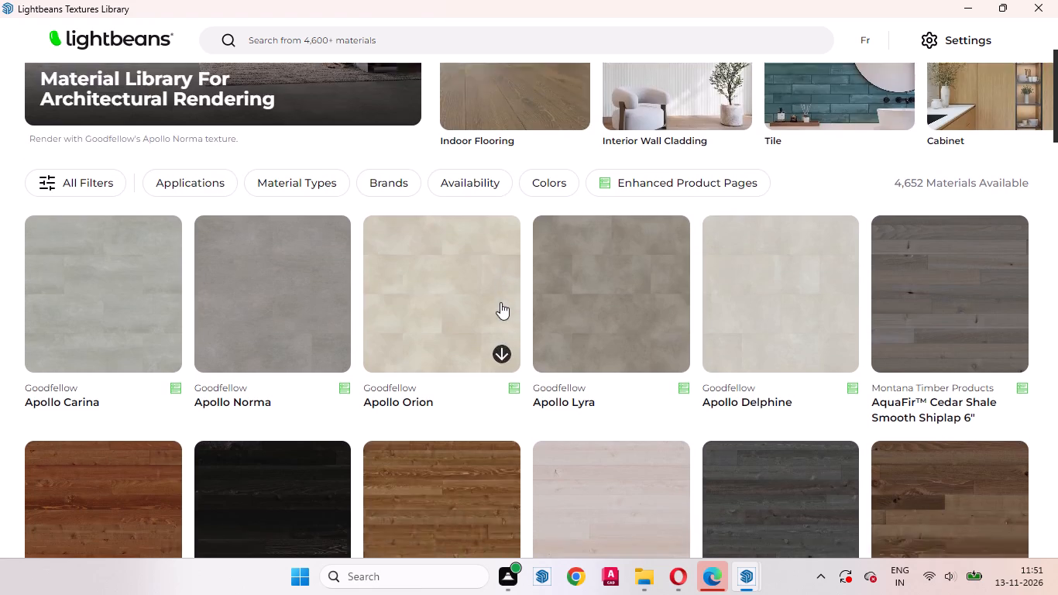
scroll(500, 302, down, 20)
scroll(500, 302, down, 1)
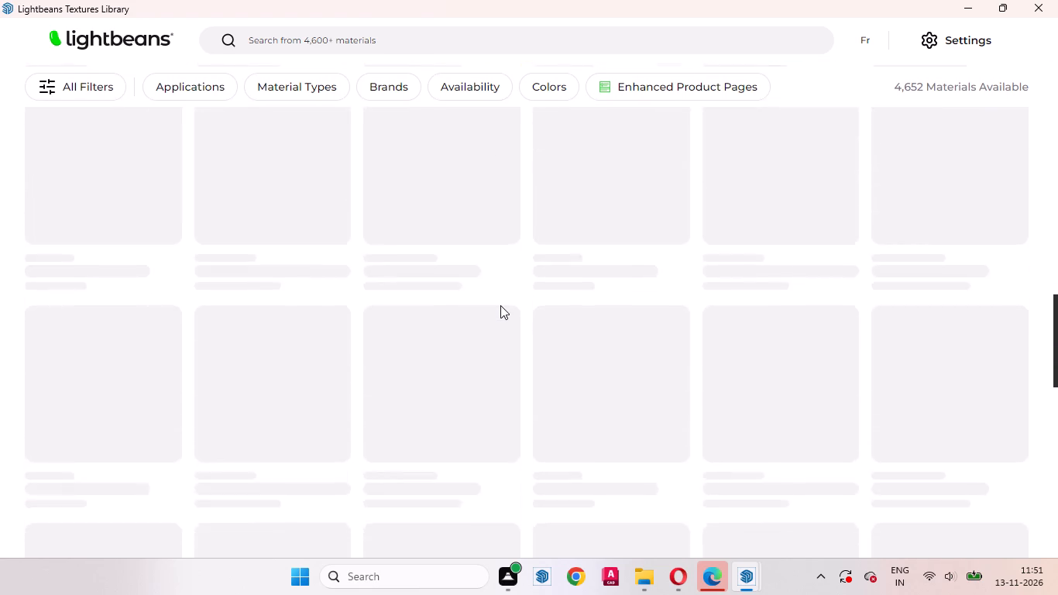
scroll(500, 305, down, 3)
scroll(500, 305, up, 18)
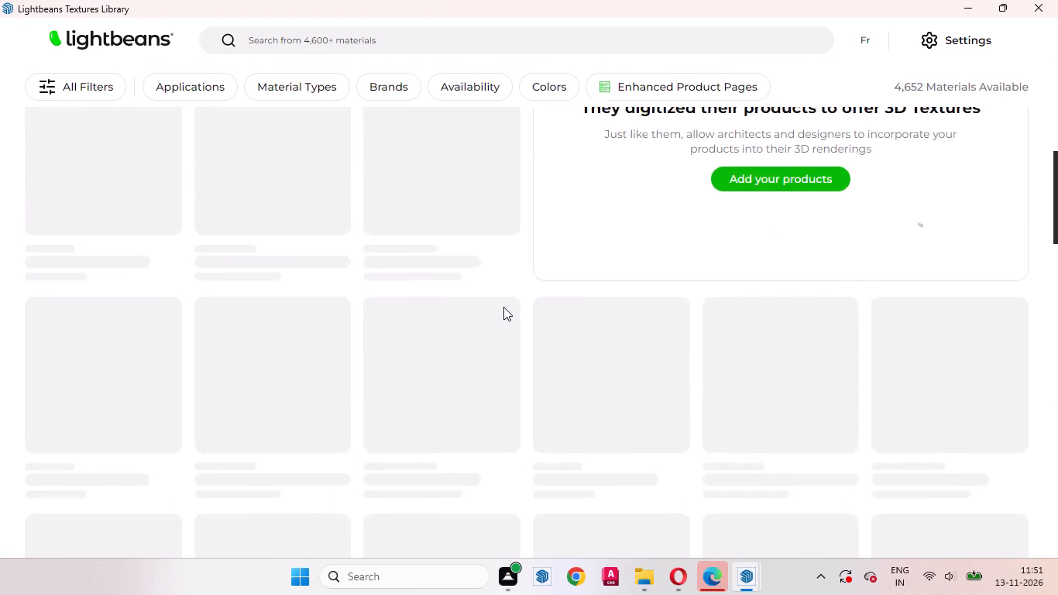
scroll(503, 307, up, 8)
scroll(505, 307, down, 5)
scroll(510, 311, up, 1)
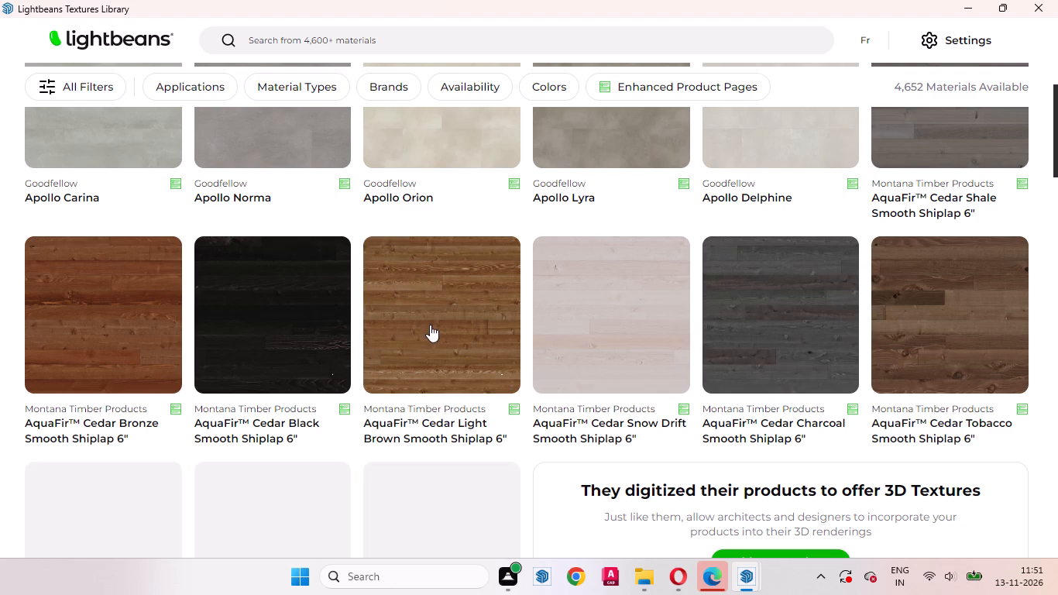
scroll(430, 322, down, 5)
drag(1056, 242, 1056, 246)
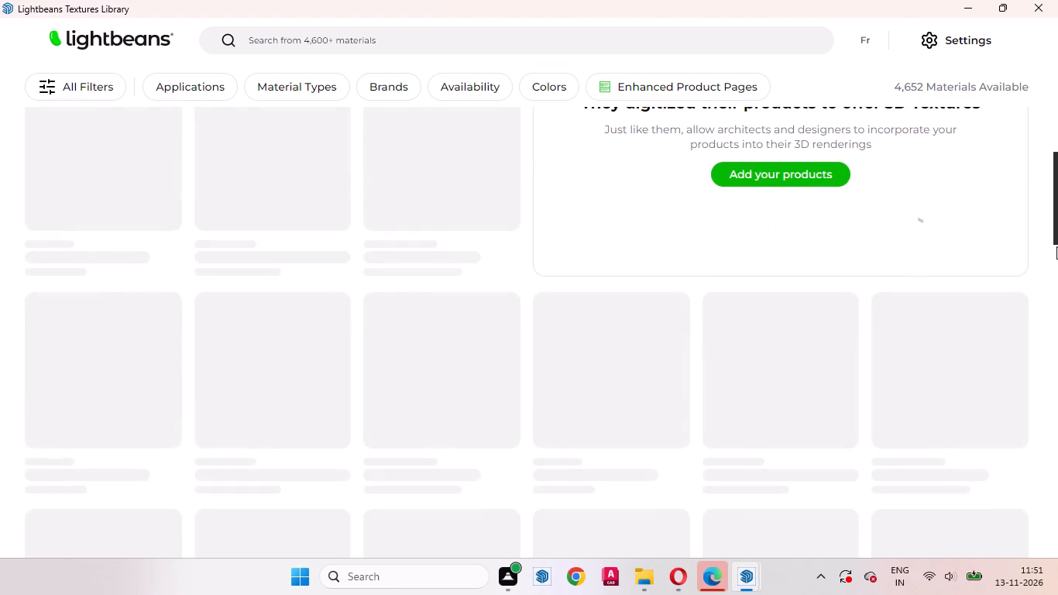
drag(1056, 246, 1053, 144)
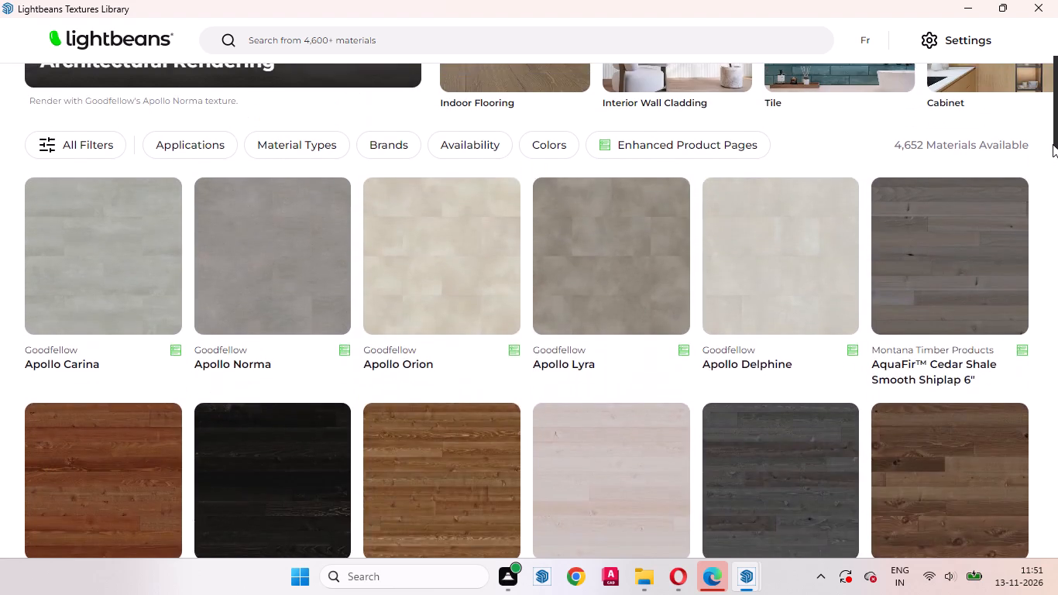
drag(1053, 144, 1025, 269)
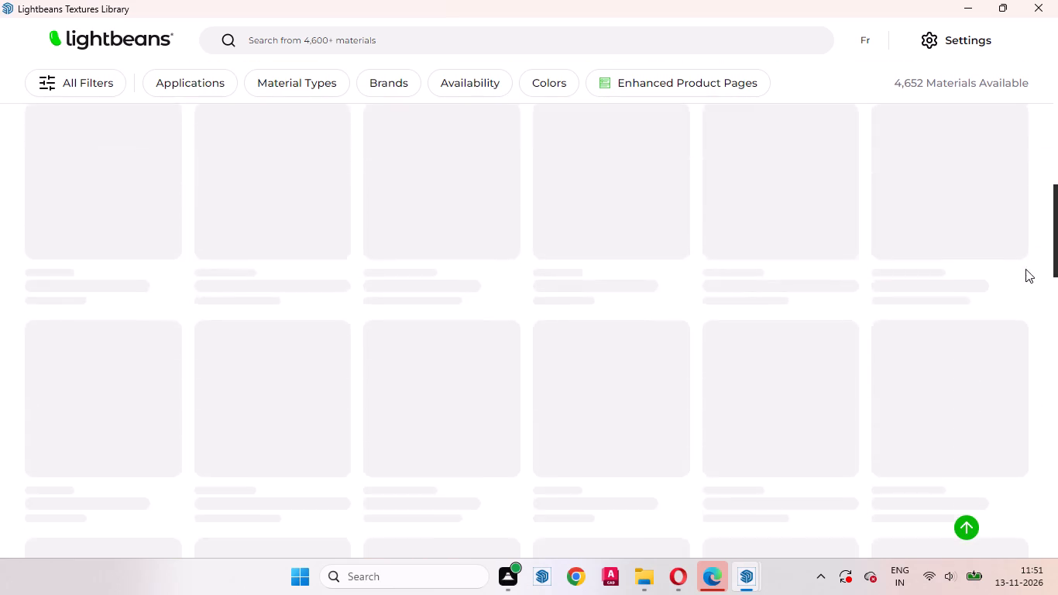
drag(1025, 269, 979, 40)
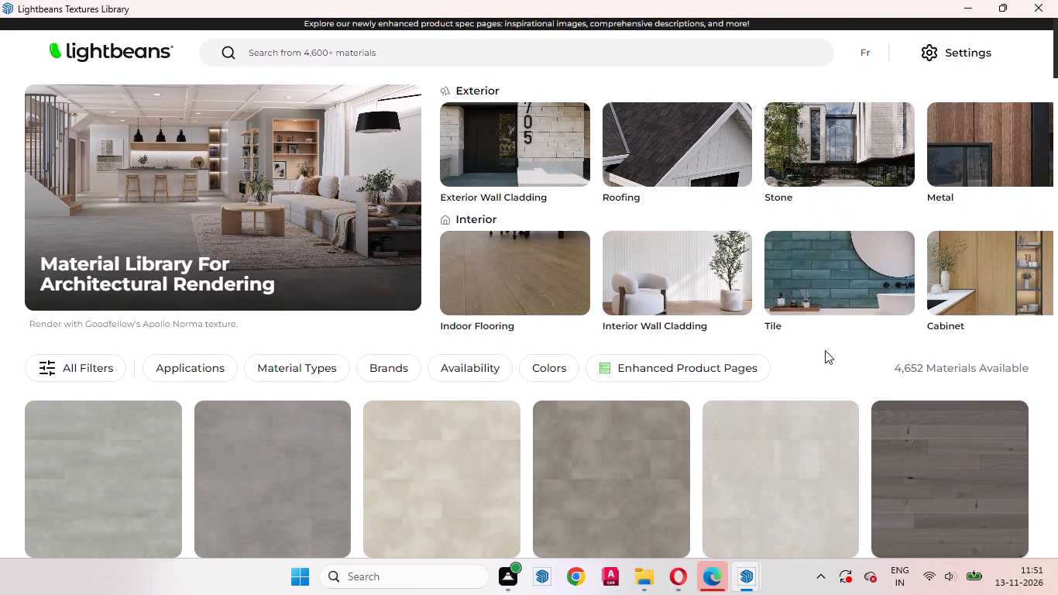
Search the Lightbeans materials for "laminate".
click(458, 48)
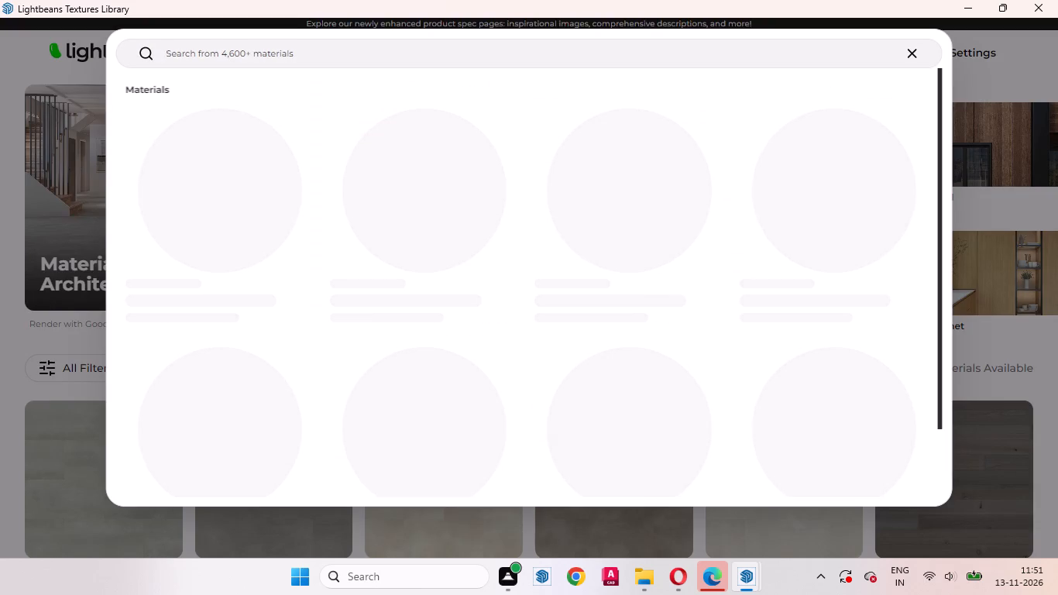
text(laminar)
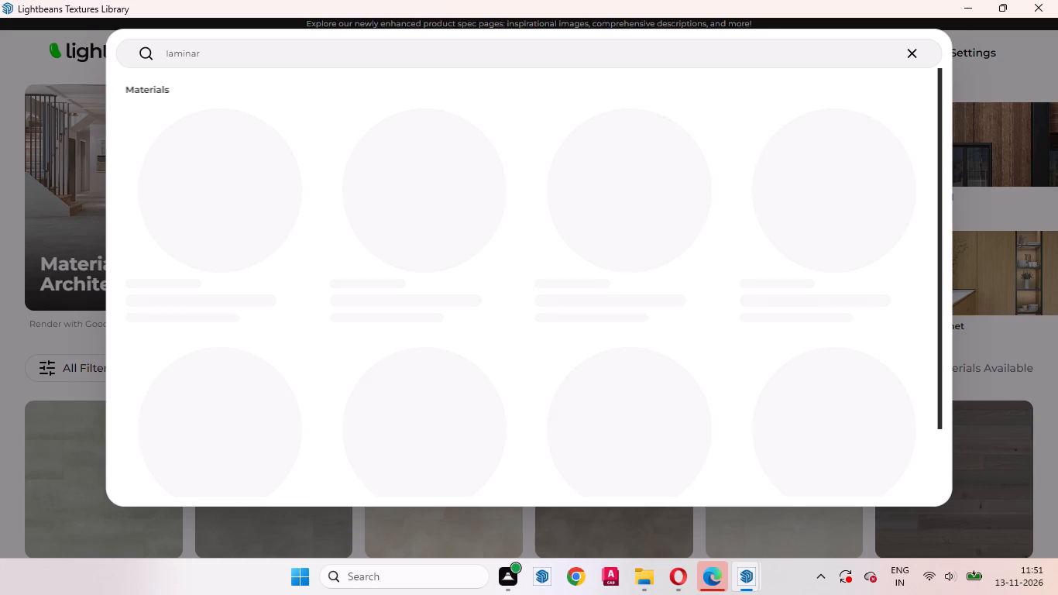
key(BackSpace)
text(te)
key(Return)
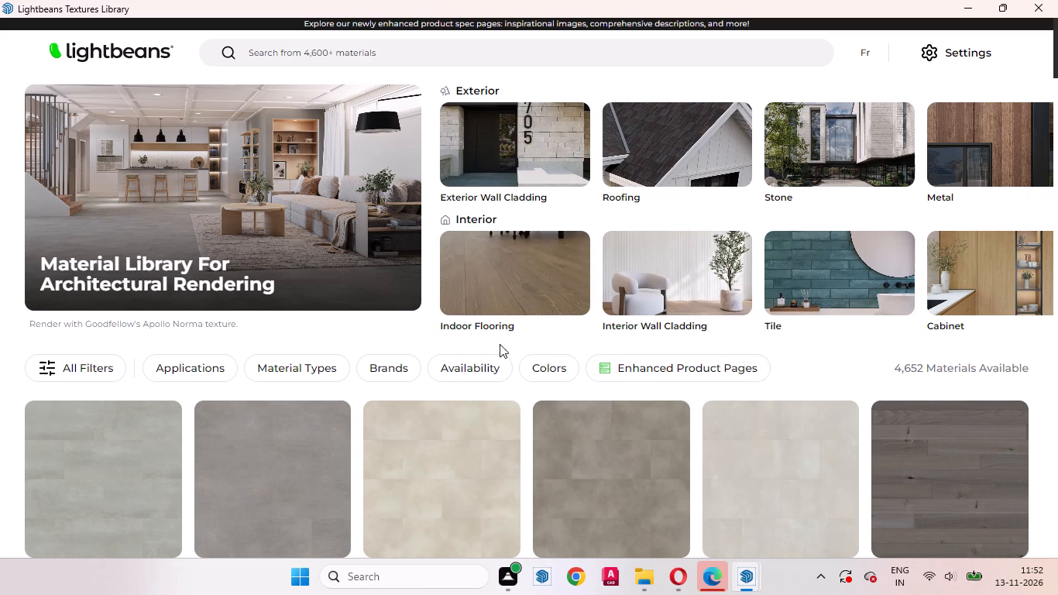
Try to open the Interior Wall Cladding category, look through the material list and close the Lightbeans library.
click(687, 280)
click(683, 247)
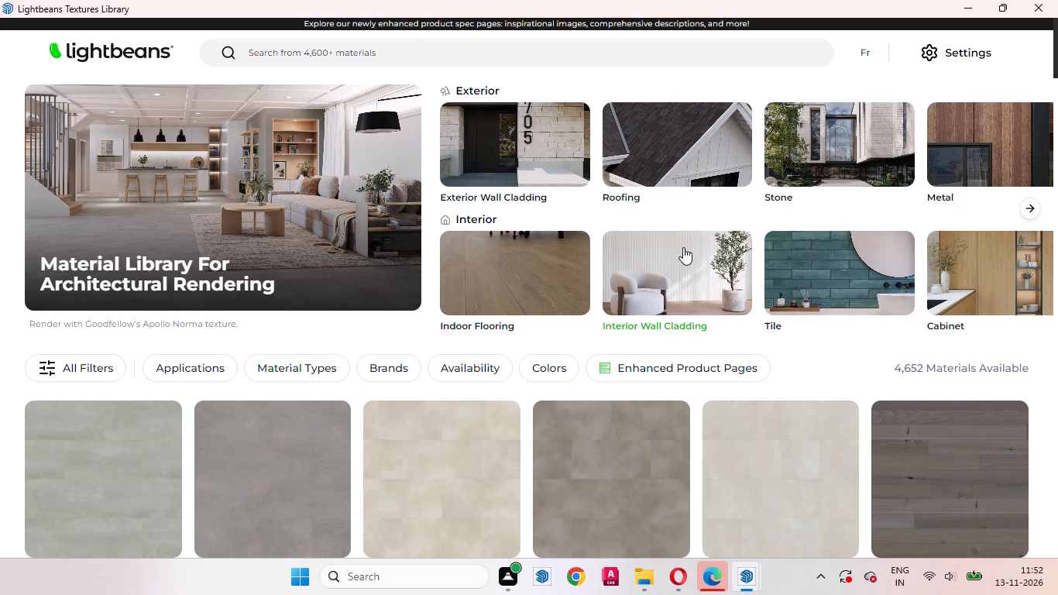
click(685, 294)
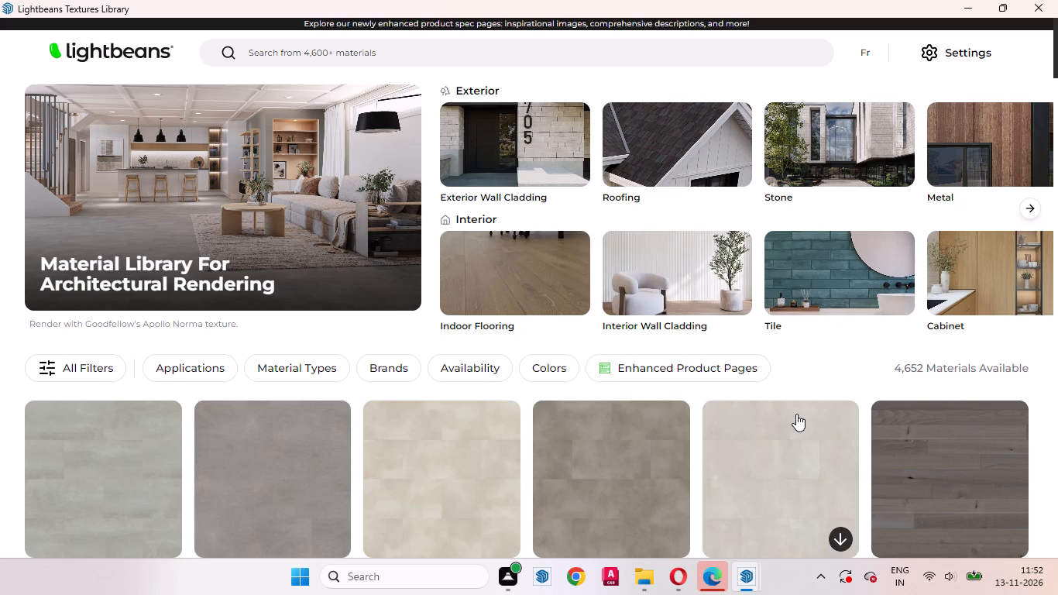
triple_click(673, 291)
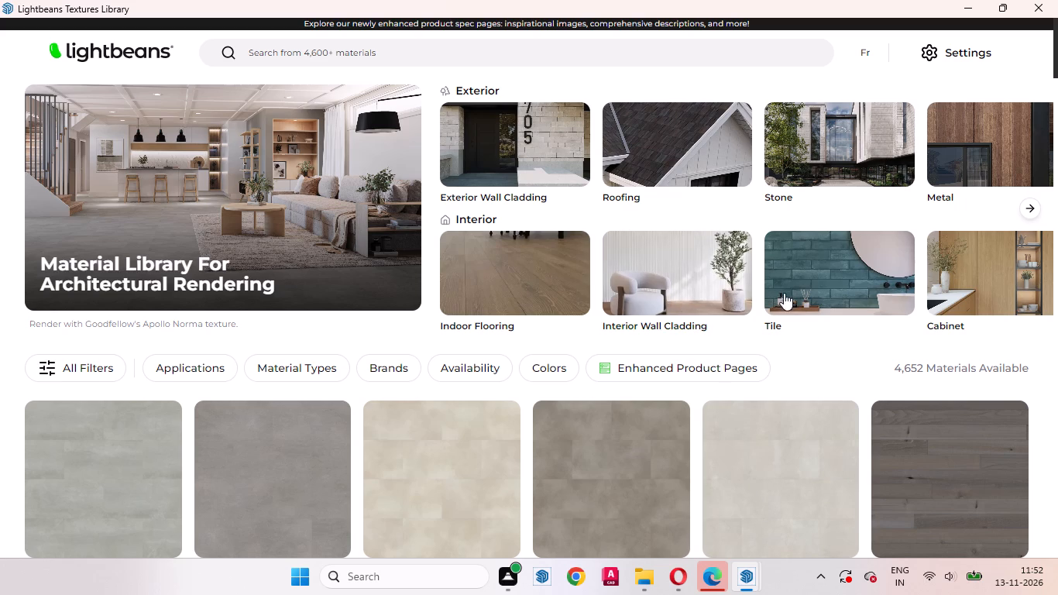
scroll(727, 401, down, 17)
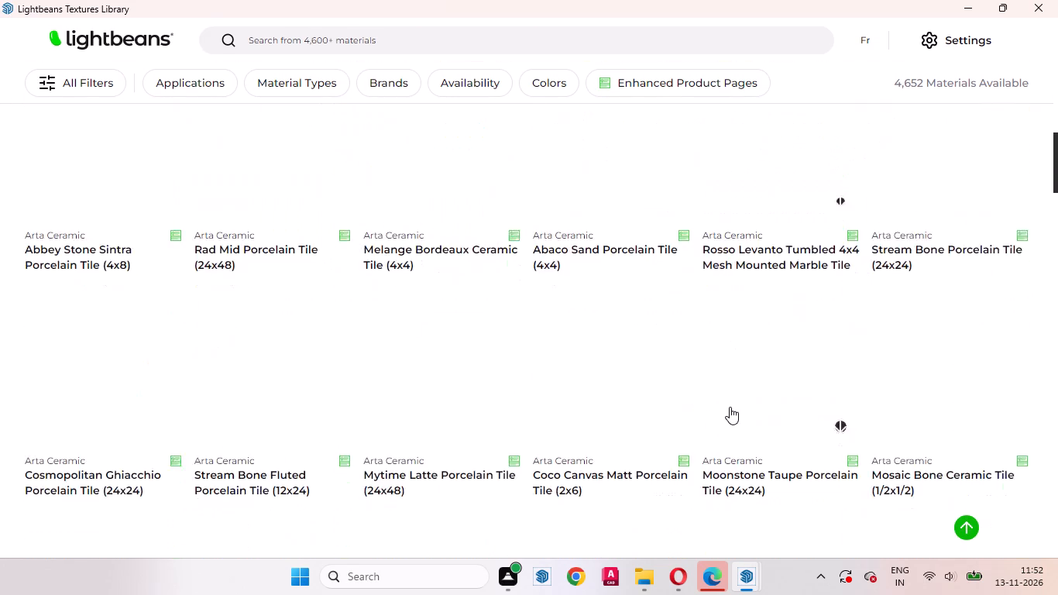
scroll(730, 407, down, 7)
click(1029, 9)
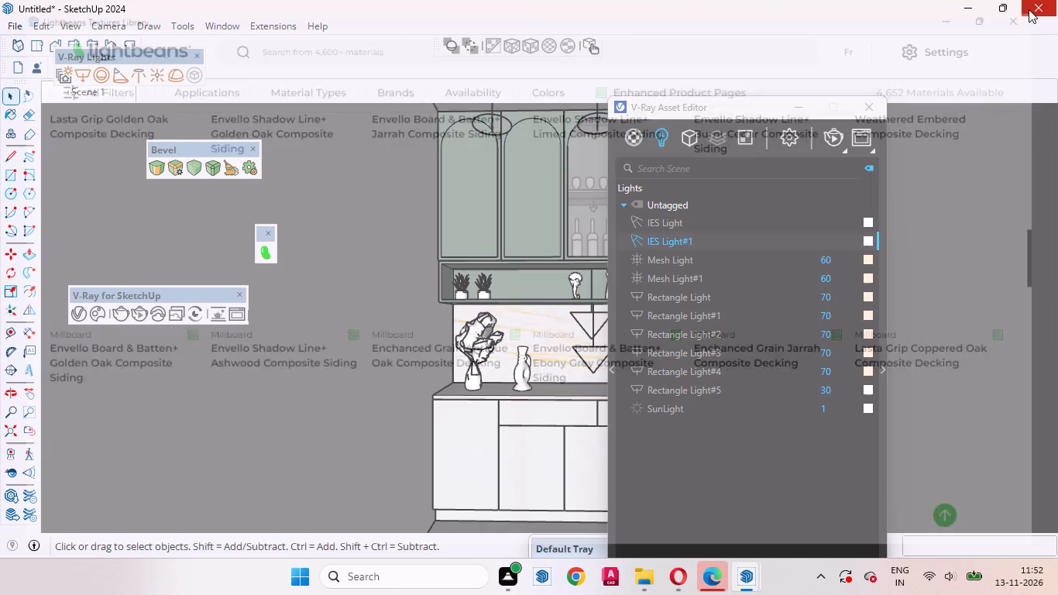
Reopen the Lightbeans textures library, maximize it and look through its categories and material swatches.
click(266, 249)
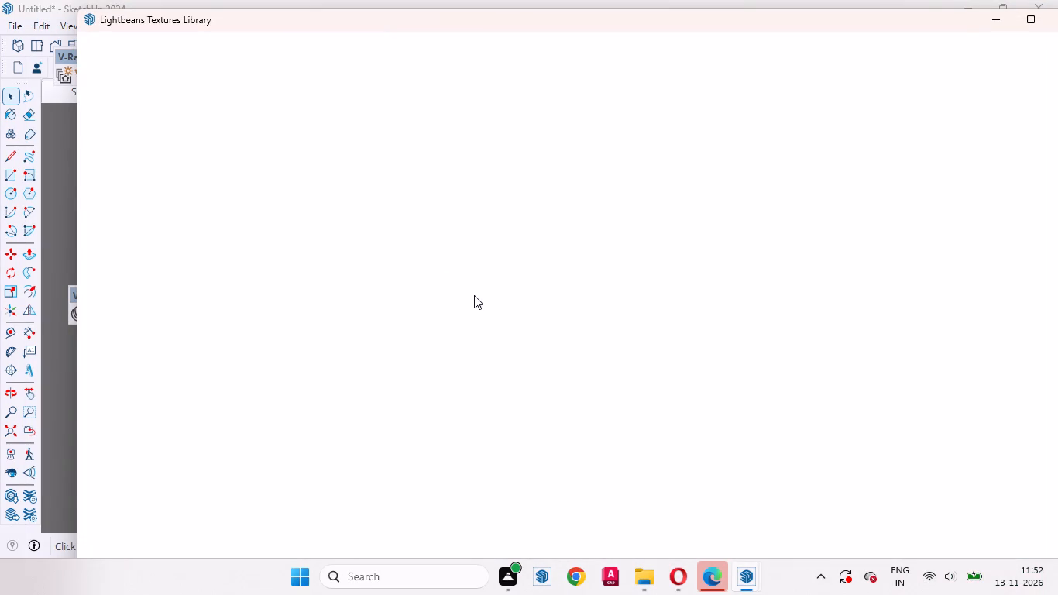
click(1029, 21)
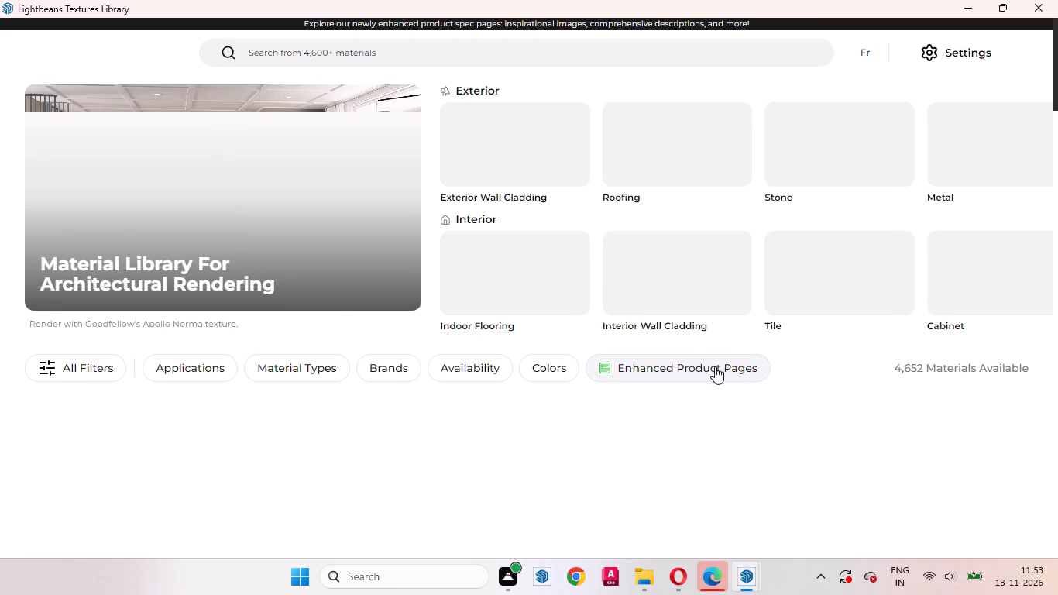
scroll(598, 420, down, 2)
scroll(600, 426, up, 2)
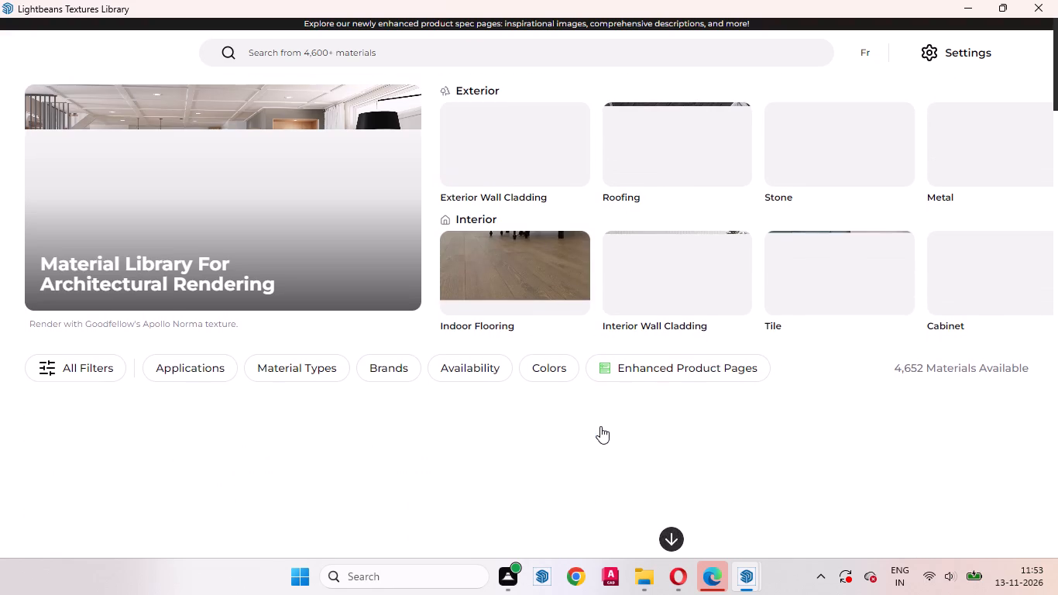
scroll(600, 426, up, 2)
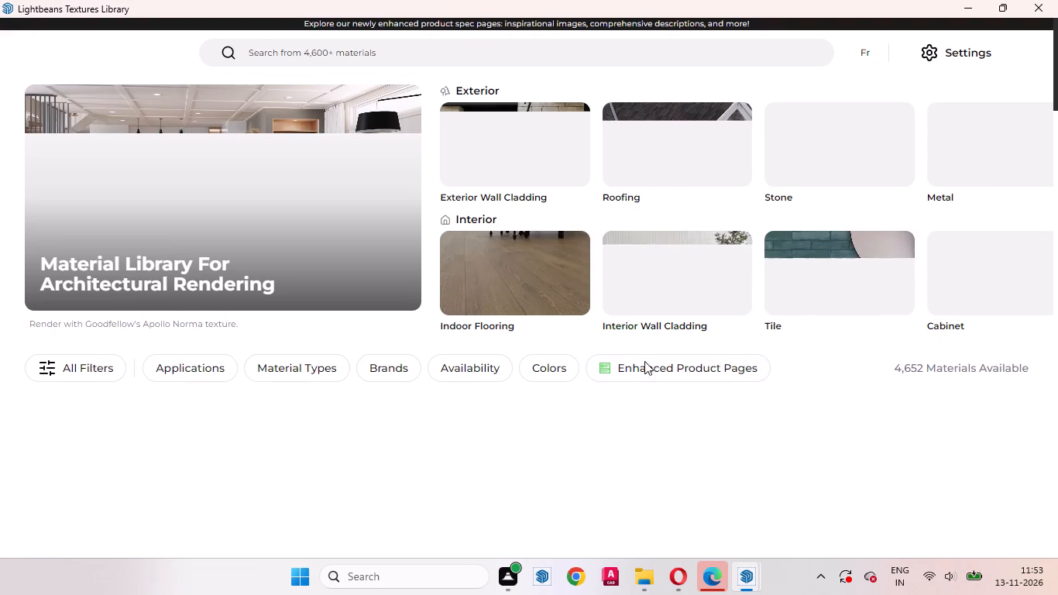
scroll(655, 369, down, 1)
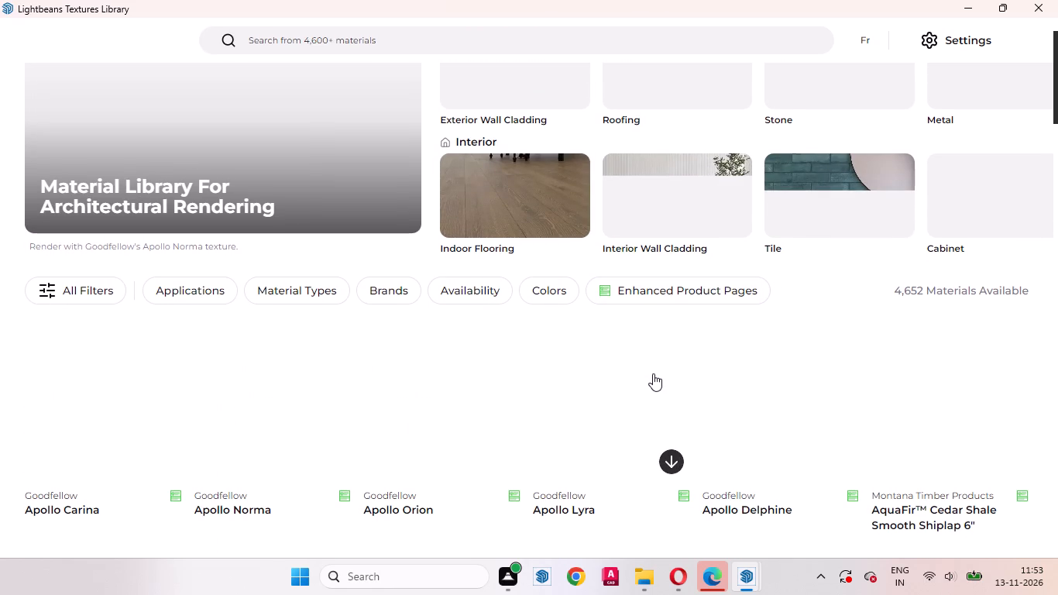
scroll(651, 375, down, 3)
scroll(647, 381, up, 1)
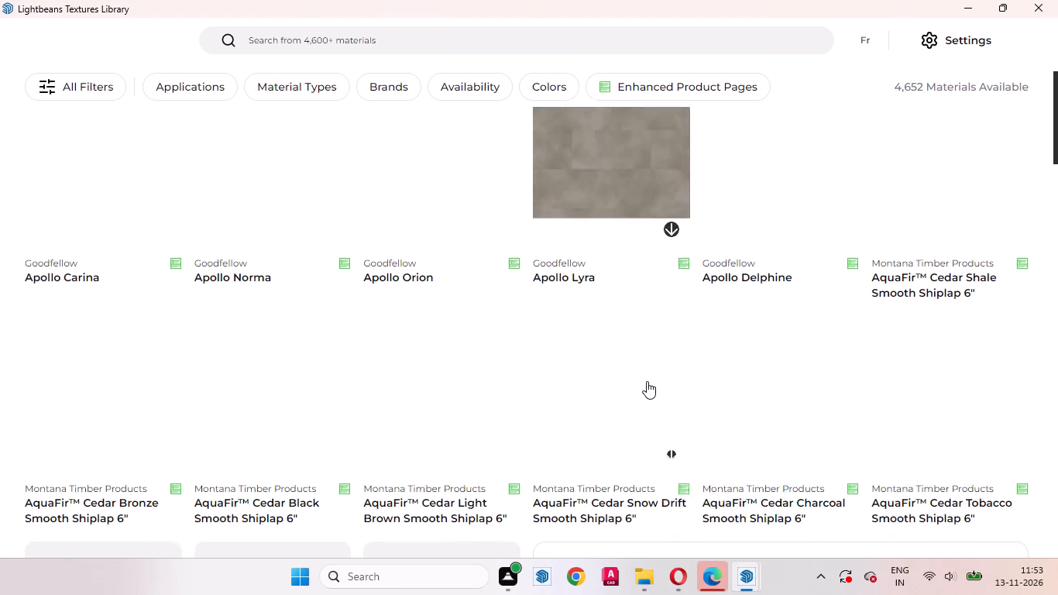
scroll(647, 381, up, 11)
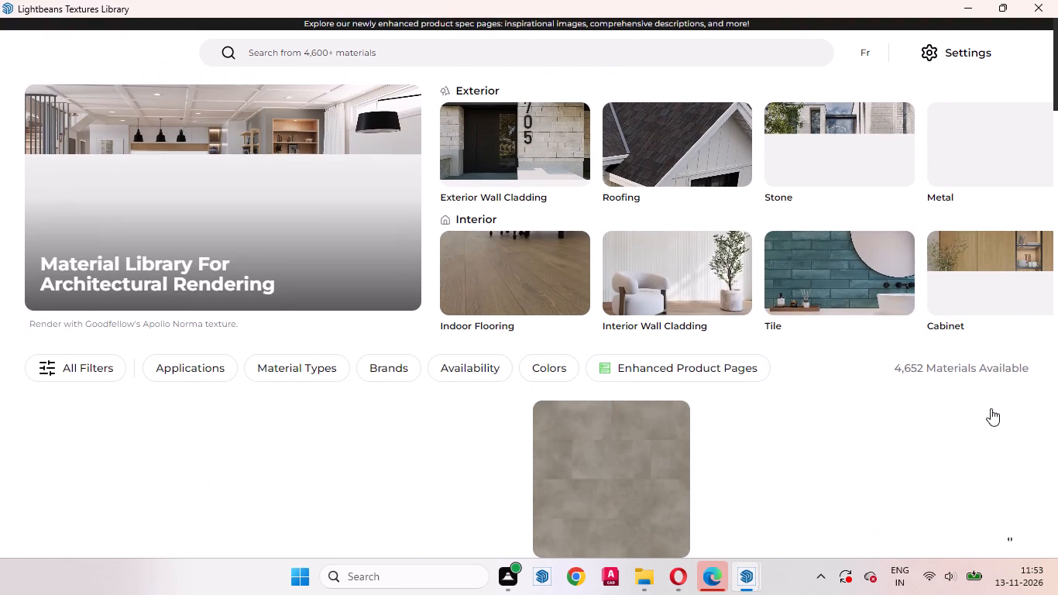
scroll(681, 385, down, 3)
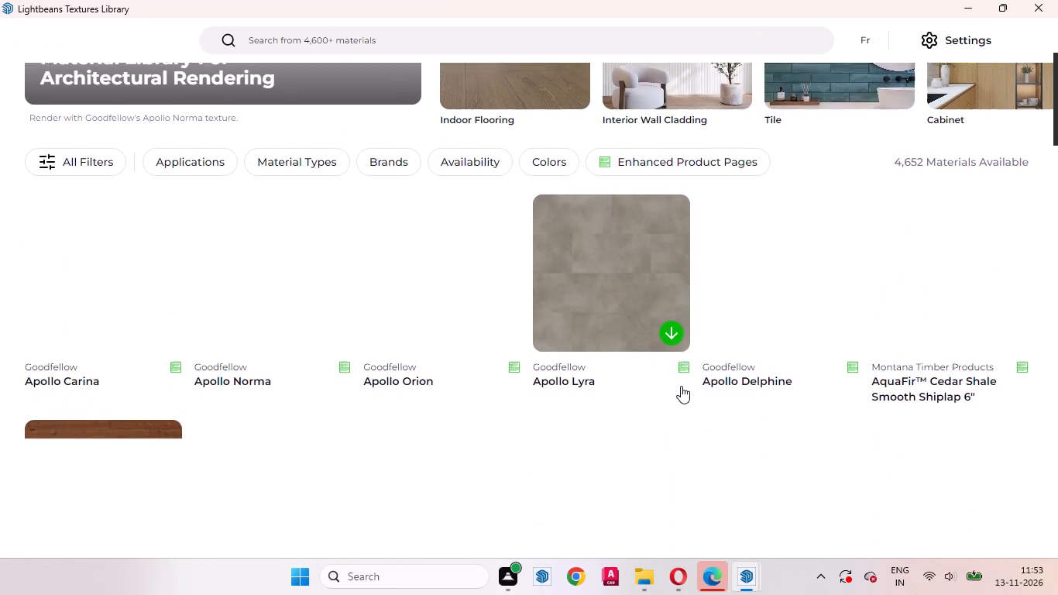
scroll(681, 386, up, 3)
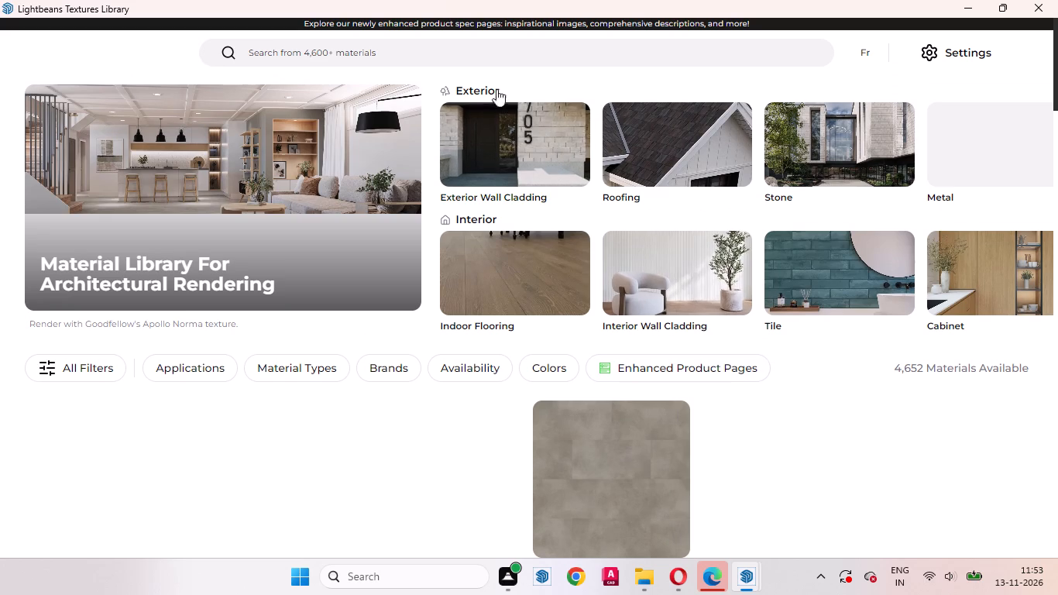
Search the Lightbeans materials for "laminates".
click(414, 48)
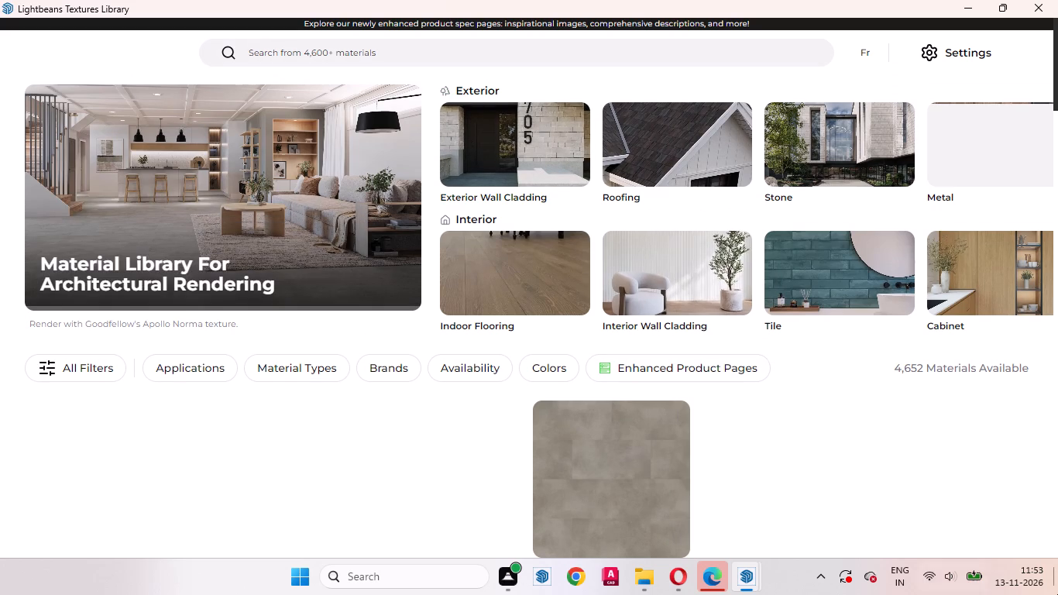
text(laminates)
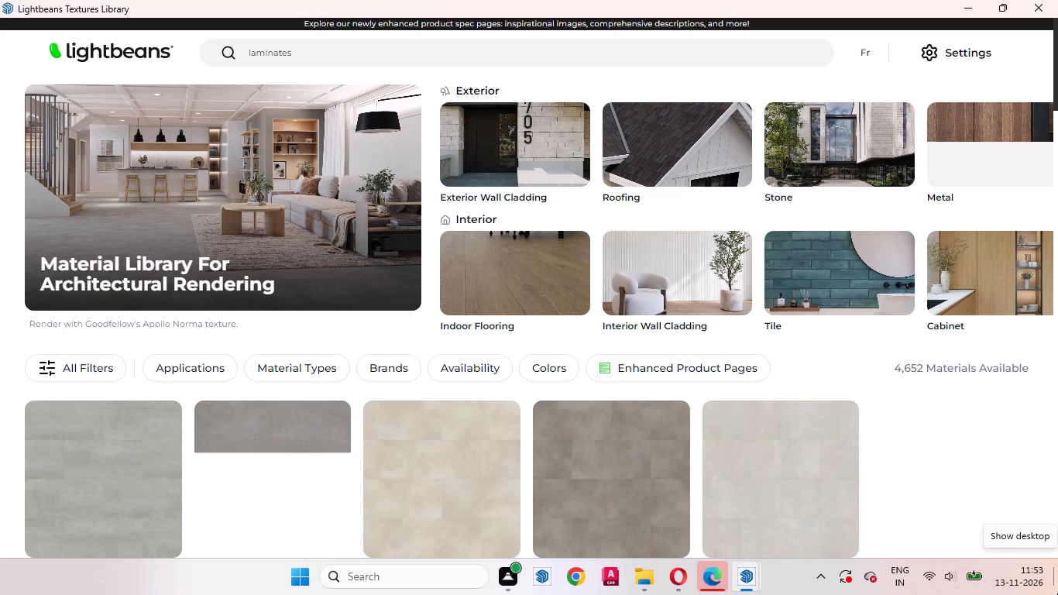
key(Return)
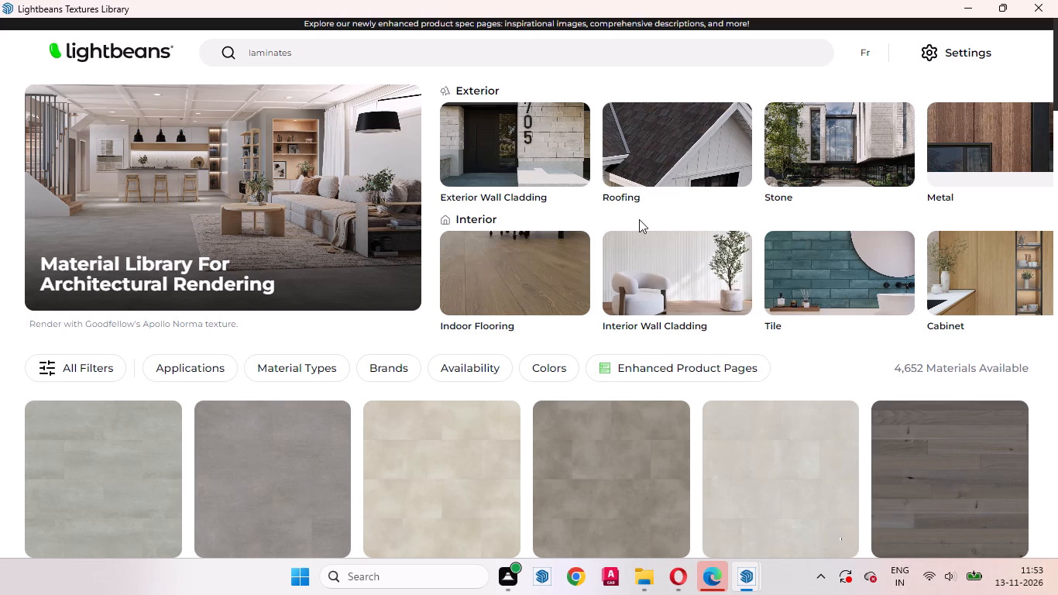
click(308, 52)
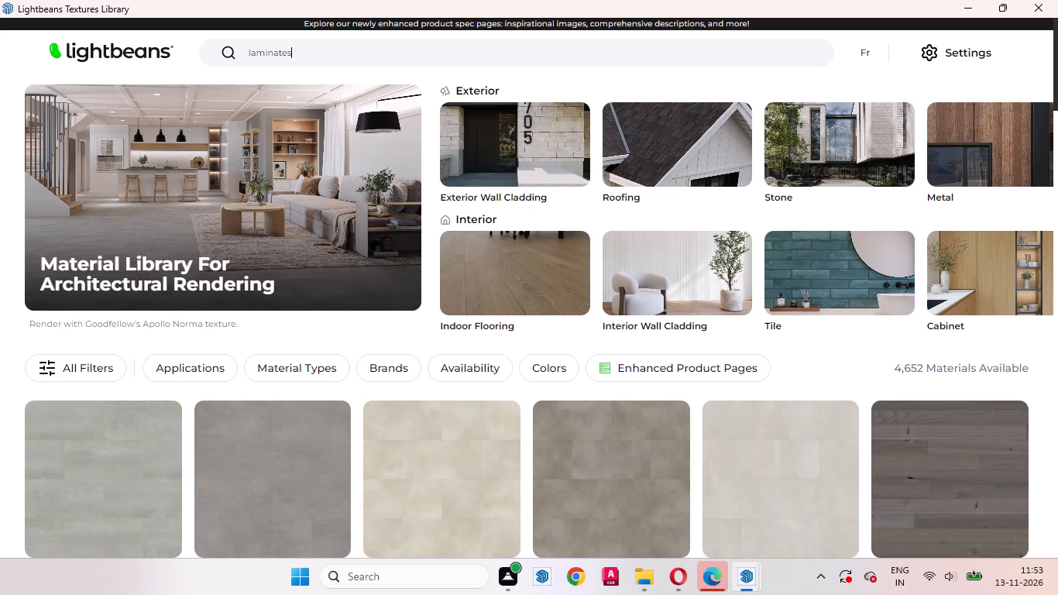
key(Return)
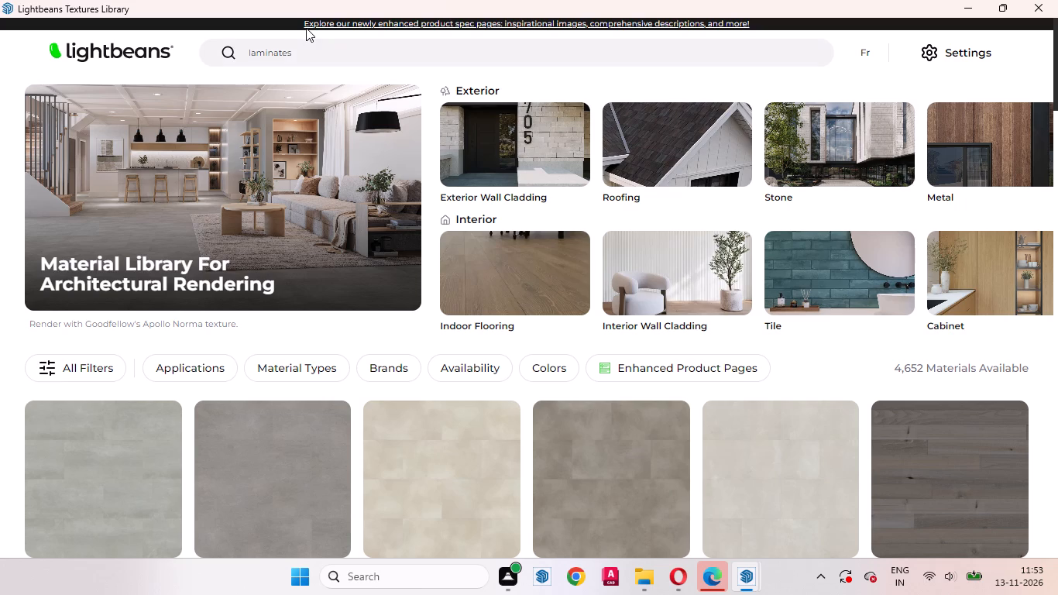
key(Return)
key(Return)
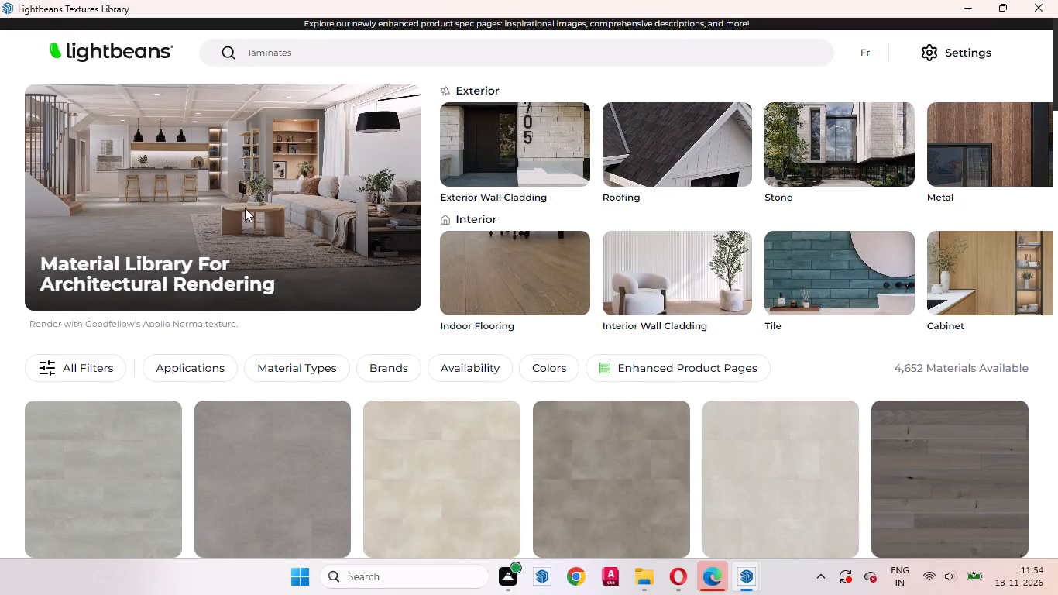
Look through the Lightbeans material swatches for a suitable laminate and close the library.
scroll(404, 288, down, 3)
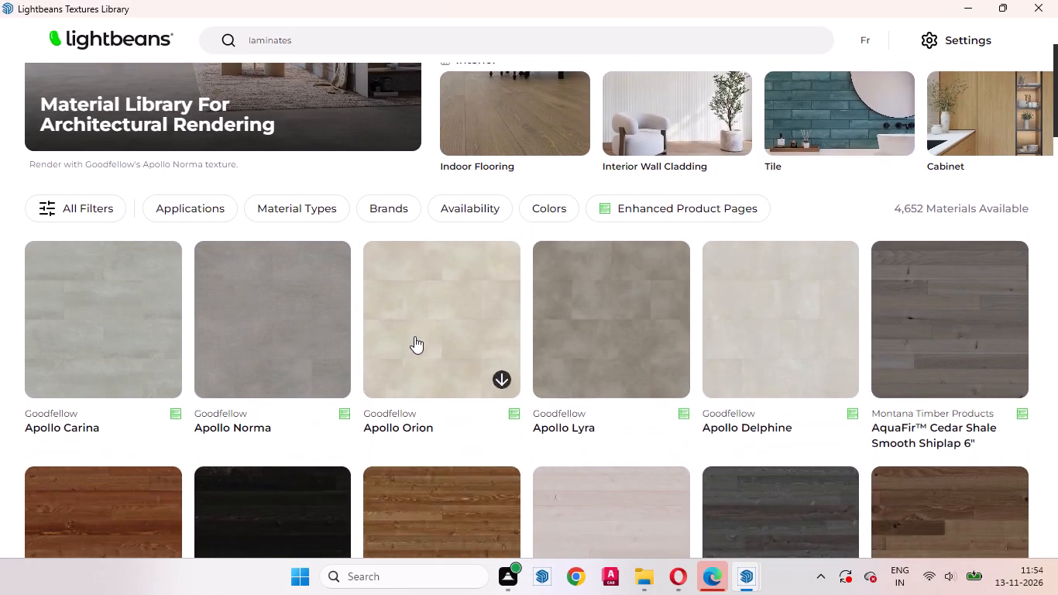
scroll(414, 336, down, 10)
scroll(579, 366, up, 5)
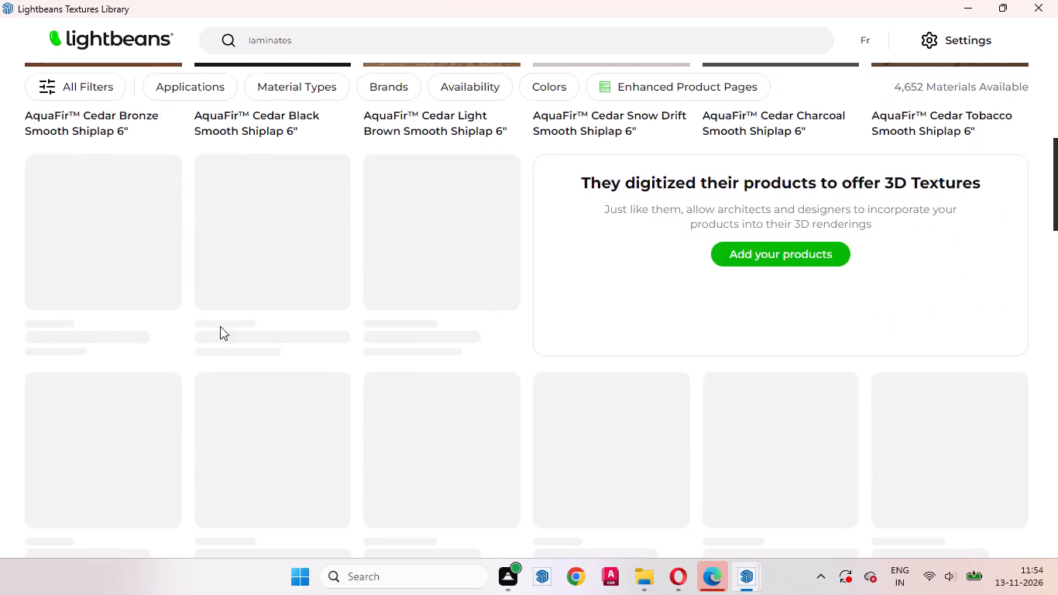
scroll(220, 326, up, 6)
click(1036, 9)
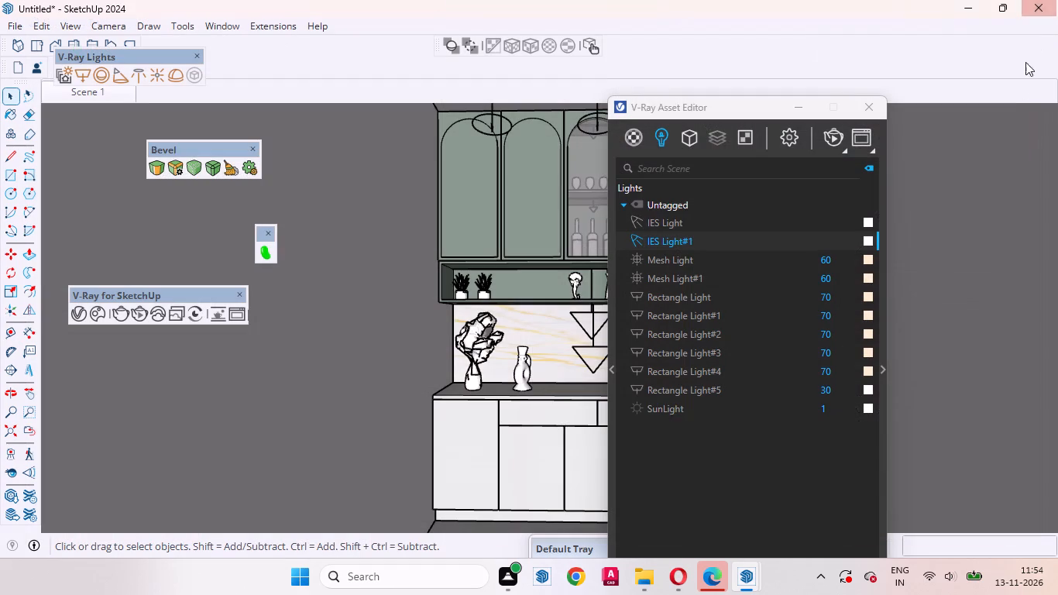
Try to reopen the Lightbeans library, looking over the bar unit's green doors and its room between attempts.
click(263, 251)
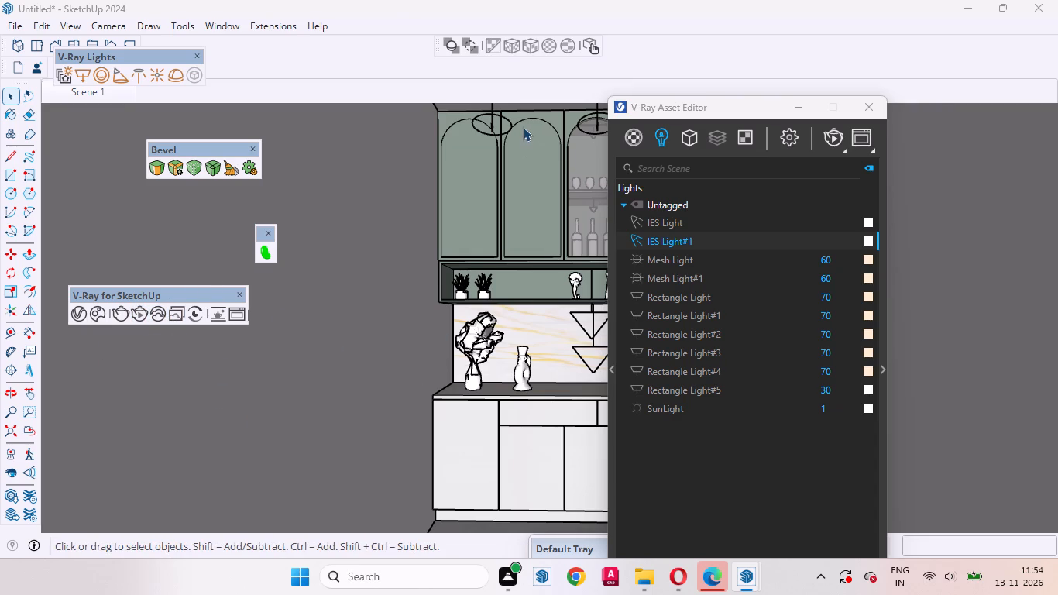
scroll(523, 127, up, 14)
middle_drag(507, 163, 312, 160)
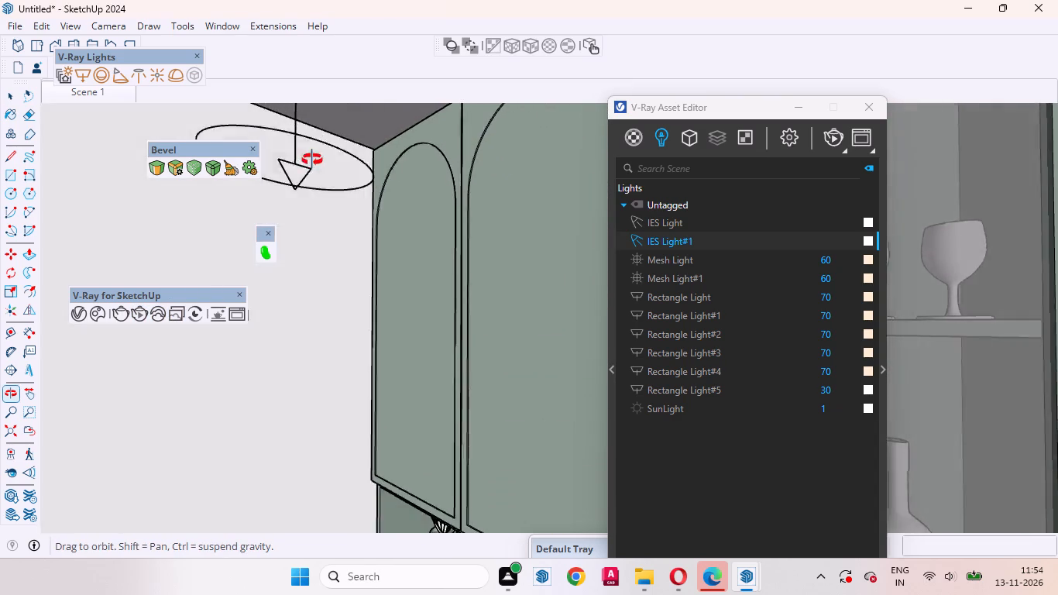
middle_drag(312, 160, 494, 149)
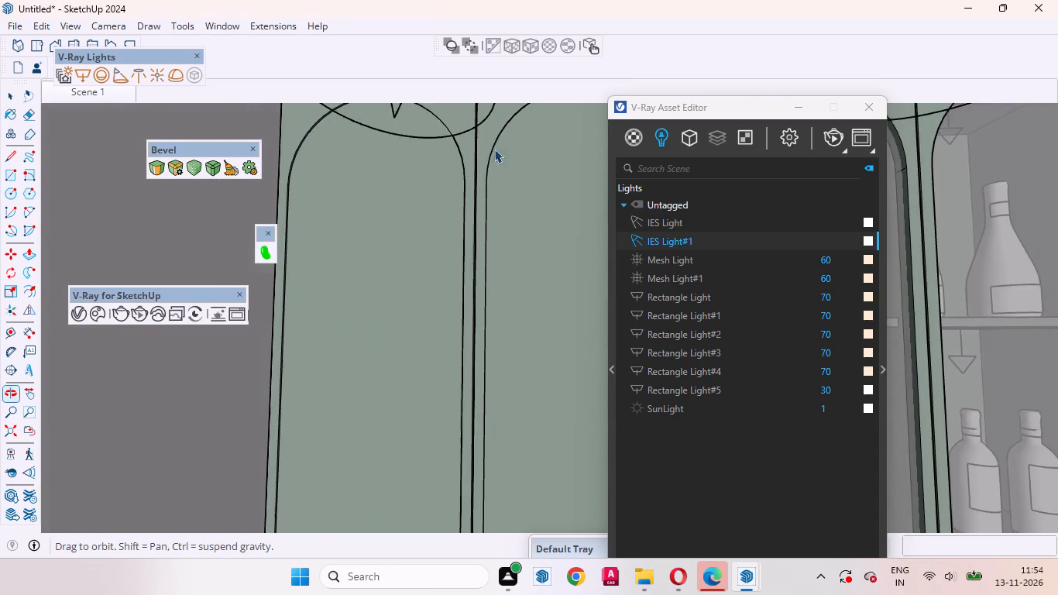
middle_drag(494, 149, 493, 150)
scroll(474, 177, down, 16)
scroll(457, 249, up, 1)
scroll(458, 256, down, 6)
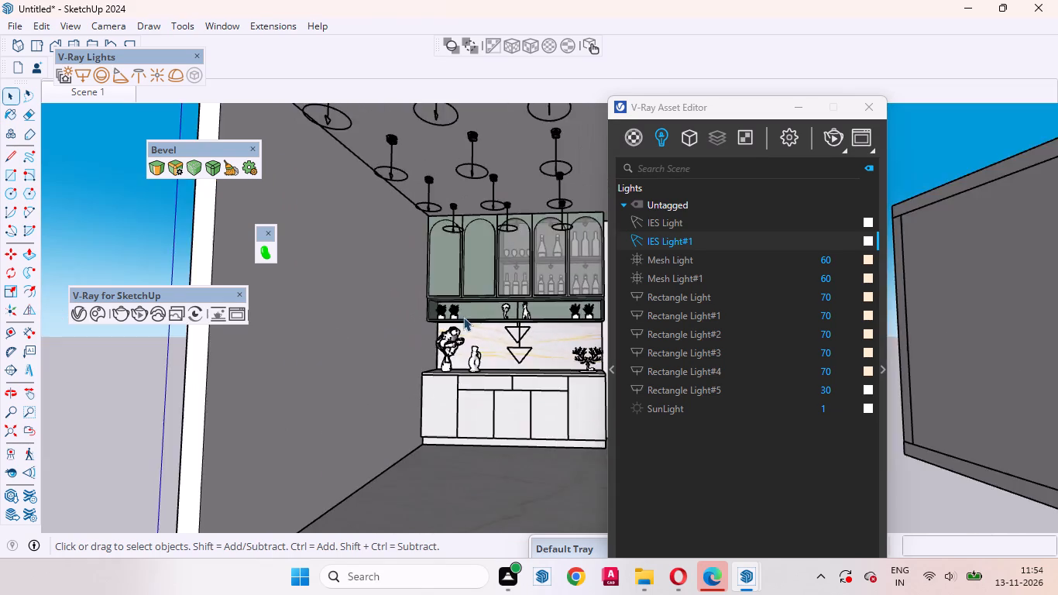
scroll(463, 317, down, 8)
scroll(507, 372, up, 3)
click(570, 480)
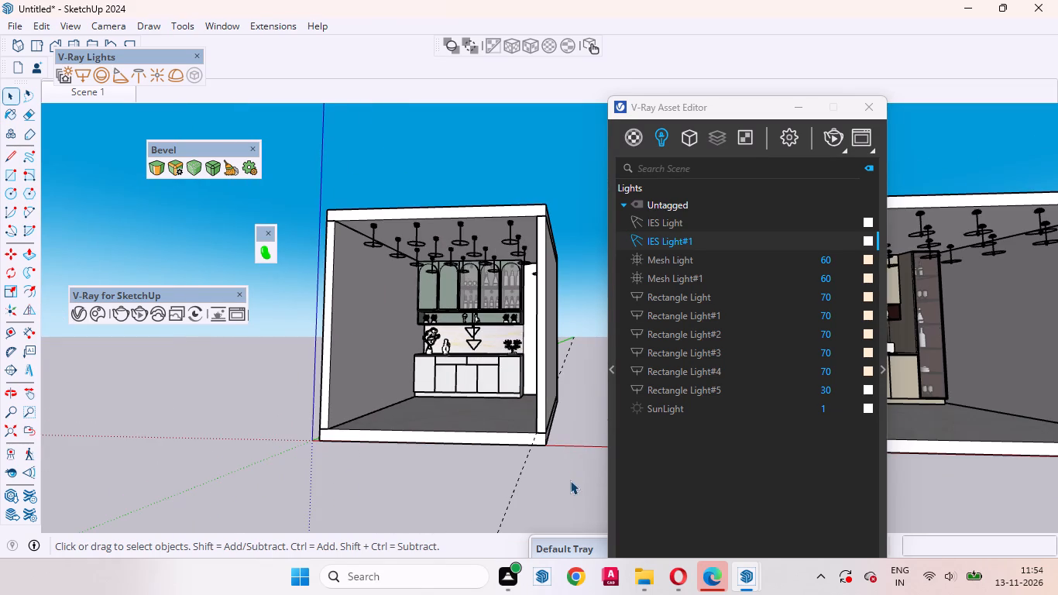
click(262, 251)
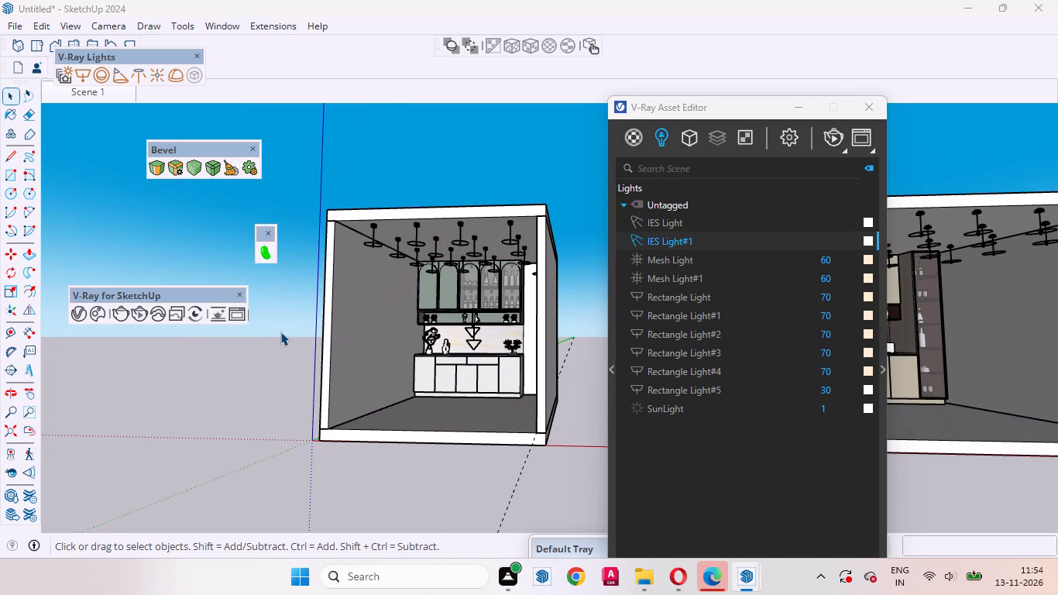
Restore the Scene 1 view and move the Default Tray and V-Ray Asset Editor clear of the bar unit.
drag(569, 546, 496, 474)
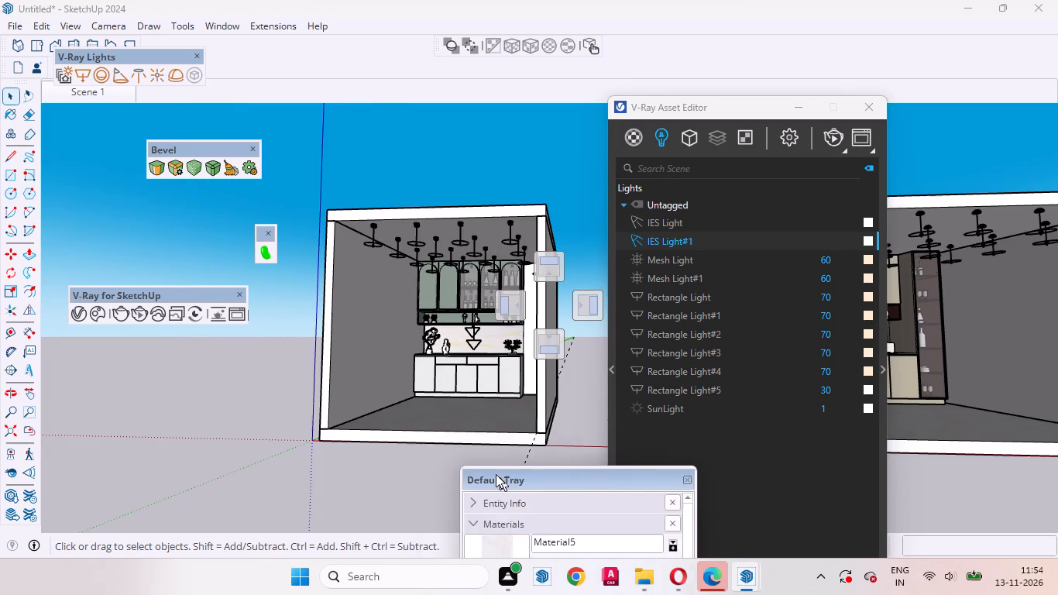
drag(496, 474, 199, 380)
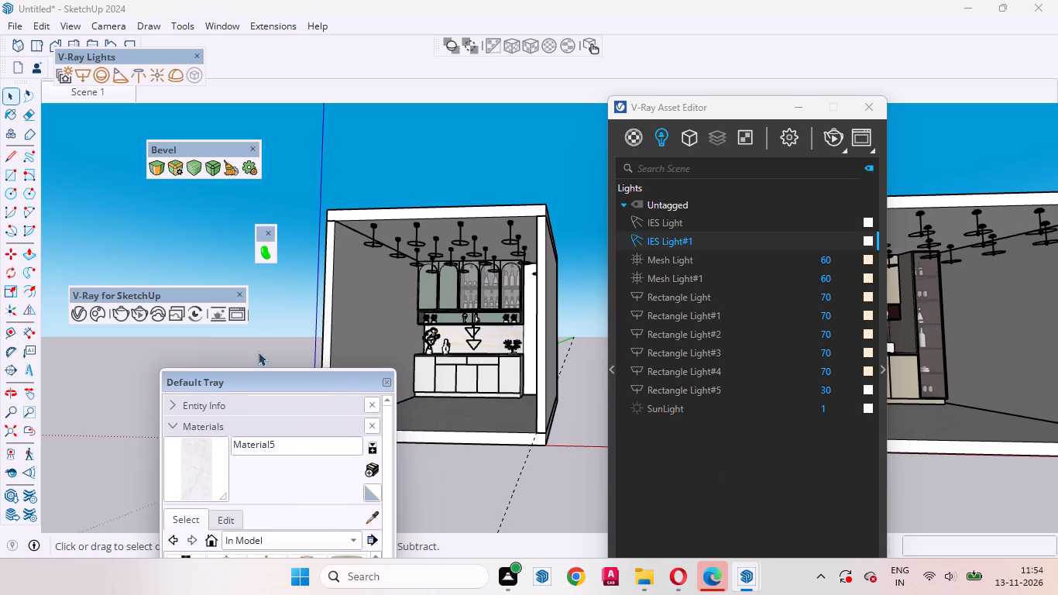
click(265, 253)
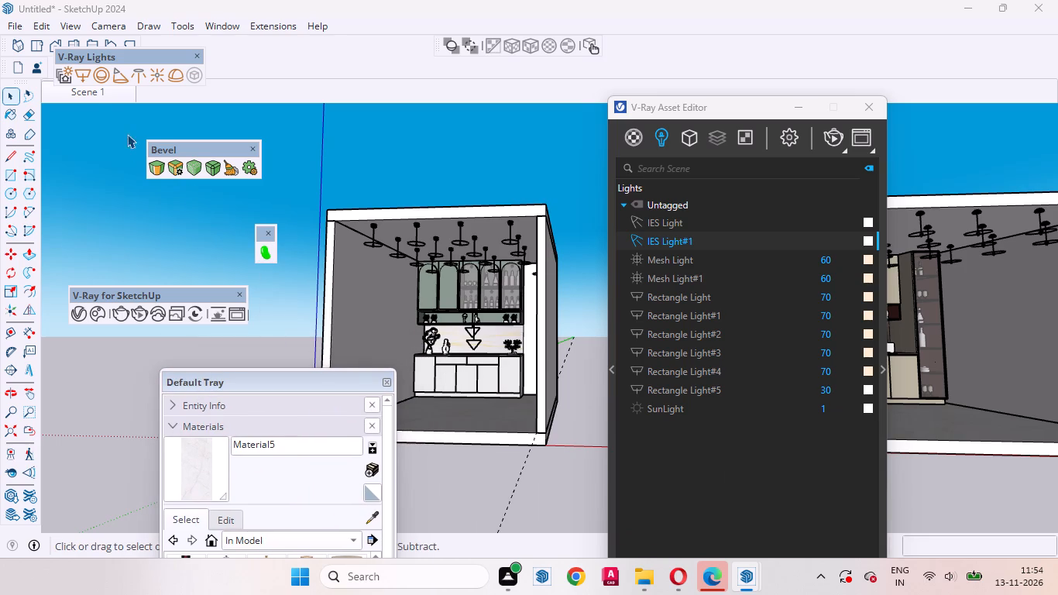
click(82, 89)
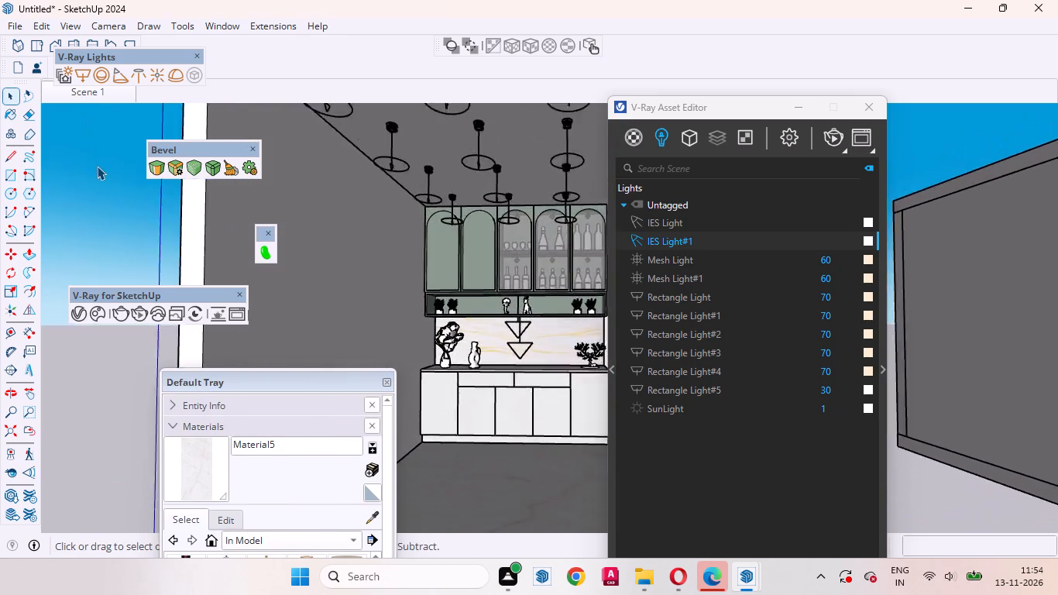
drag(754, 108, 438, 179)
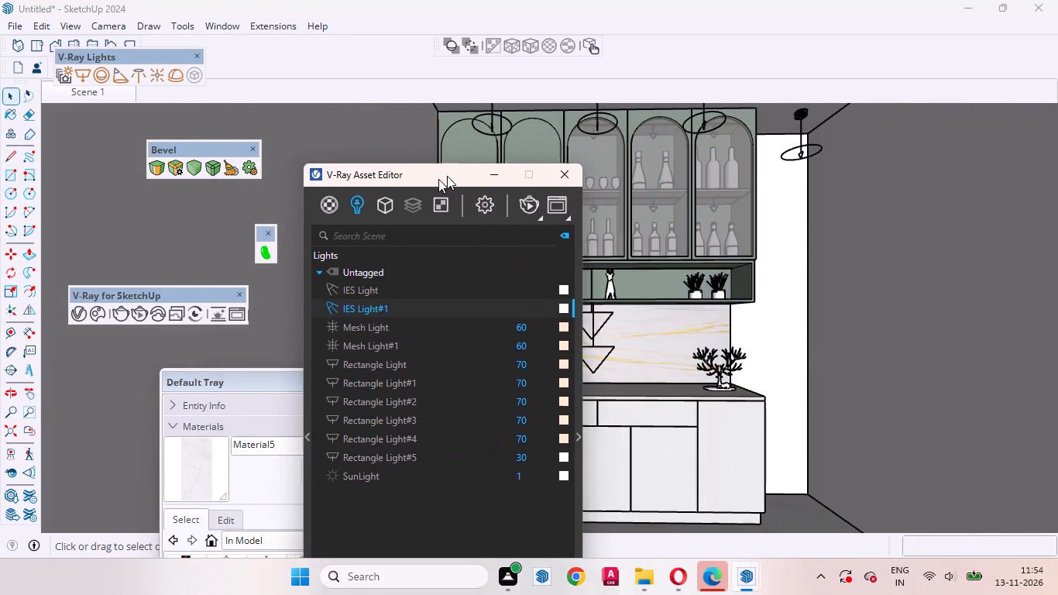
drag(438, 179, 327, 204)
Move the room's side wall inward in two moves, the second 11 3/4", to close the gap beside the bar unit.
click(943, 344)
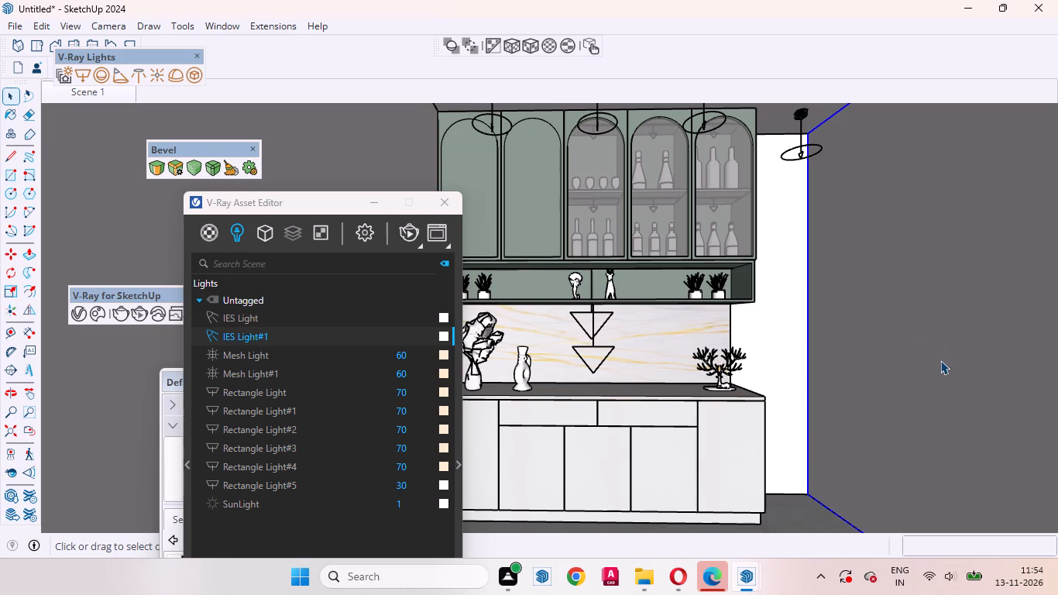
key(m)
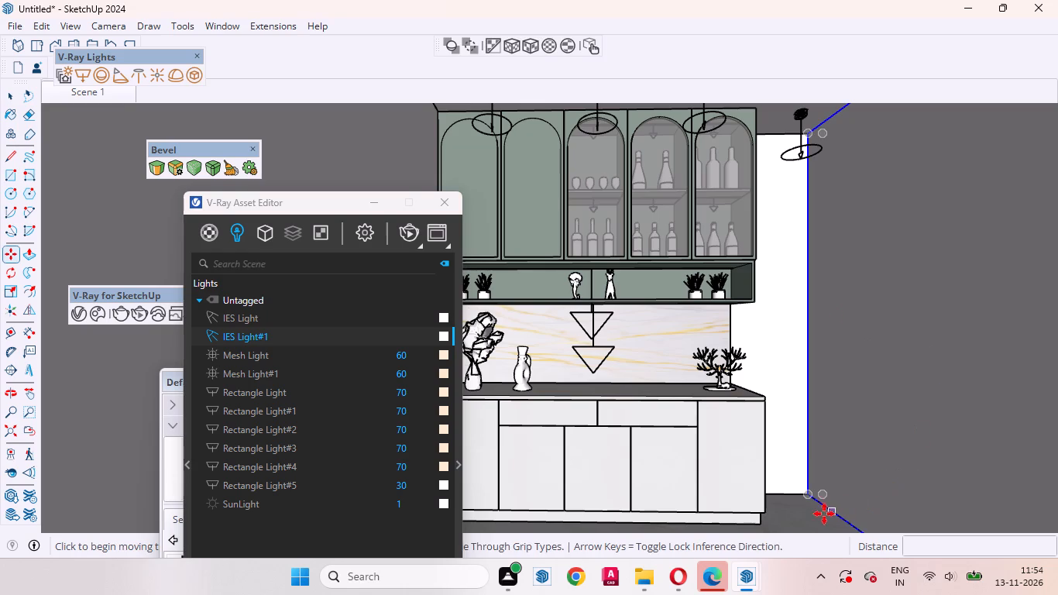
click(806, 494)
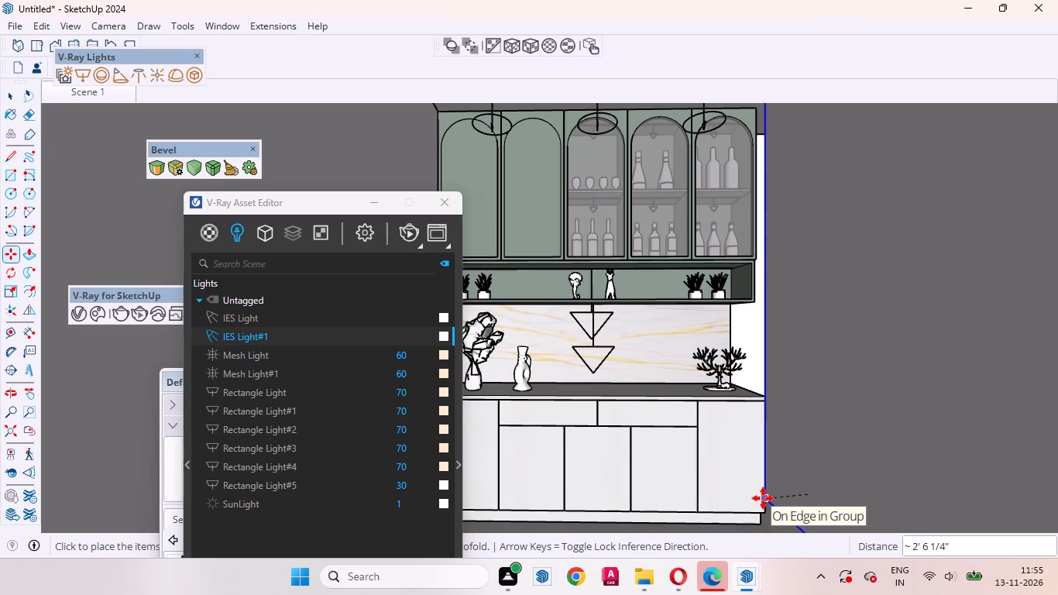
click(771, 498)
scroll(843, 414, down, 3)
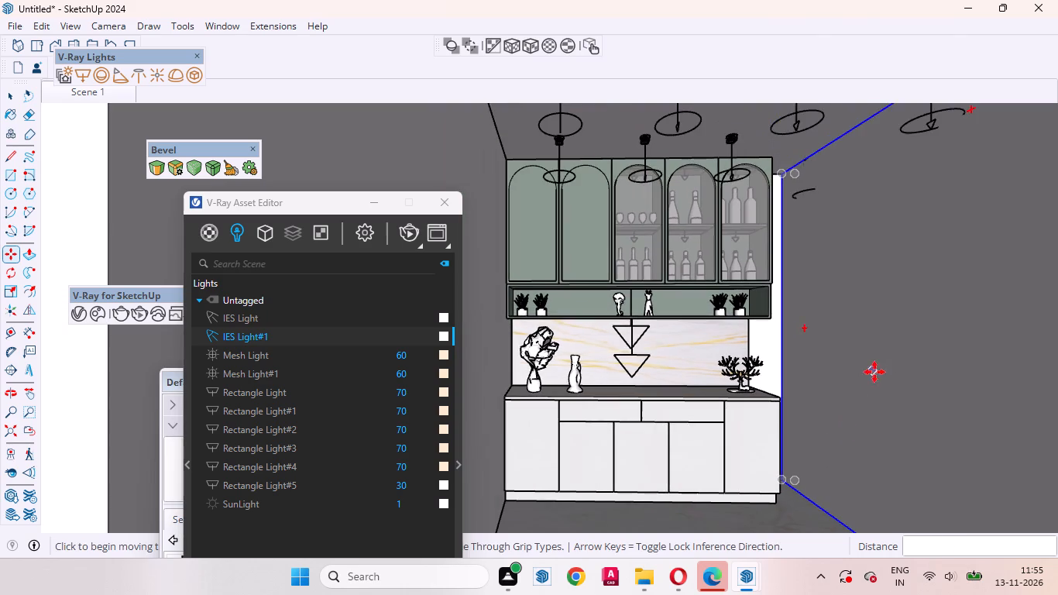
scroll(822, 528, up, 3)
click(825, 504)
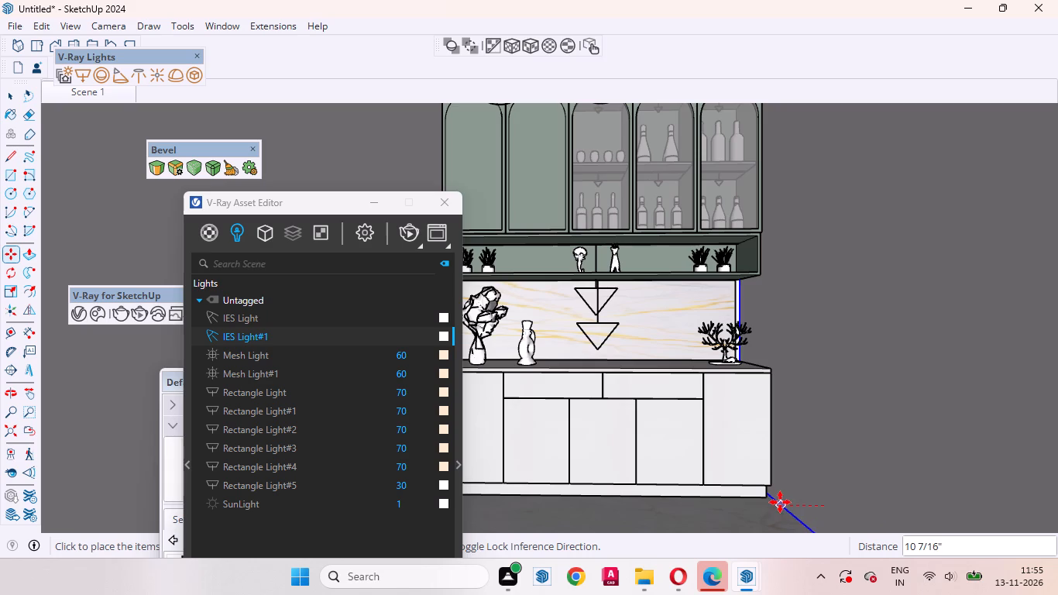
click(775, 502)
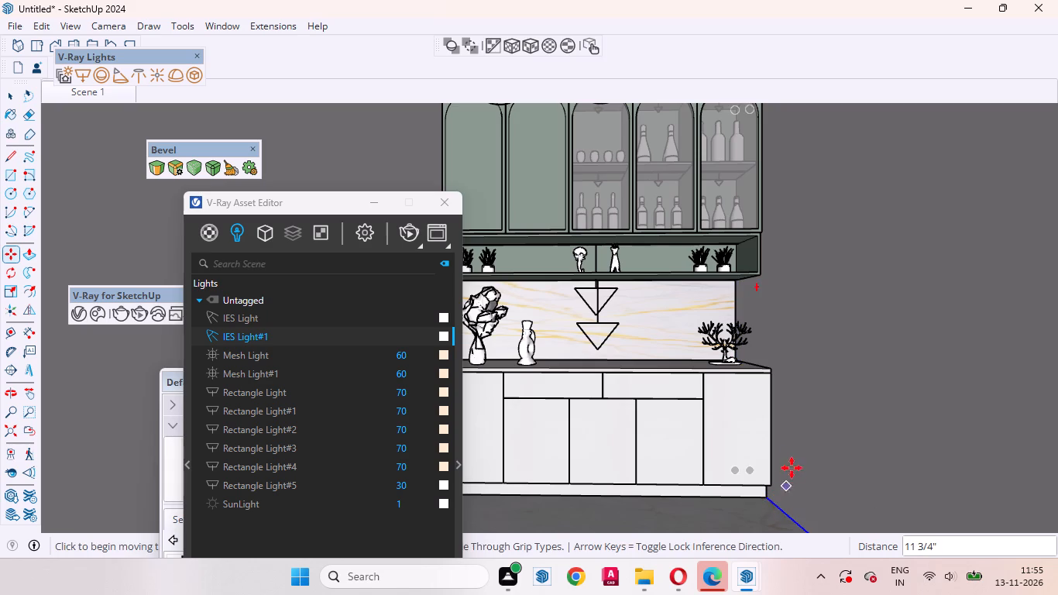
Examine the counter end, marble splashback and side wall junction of the bar unit up close.
scroll(783, 457, up, 13)
middle_drag(789, 487, 682, 511)
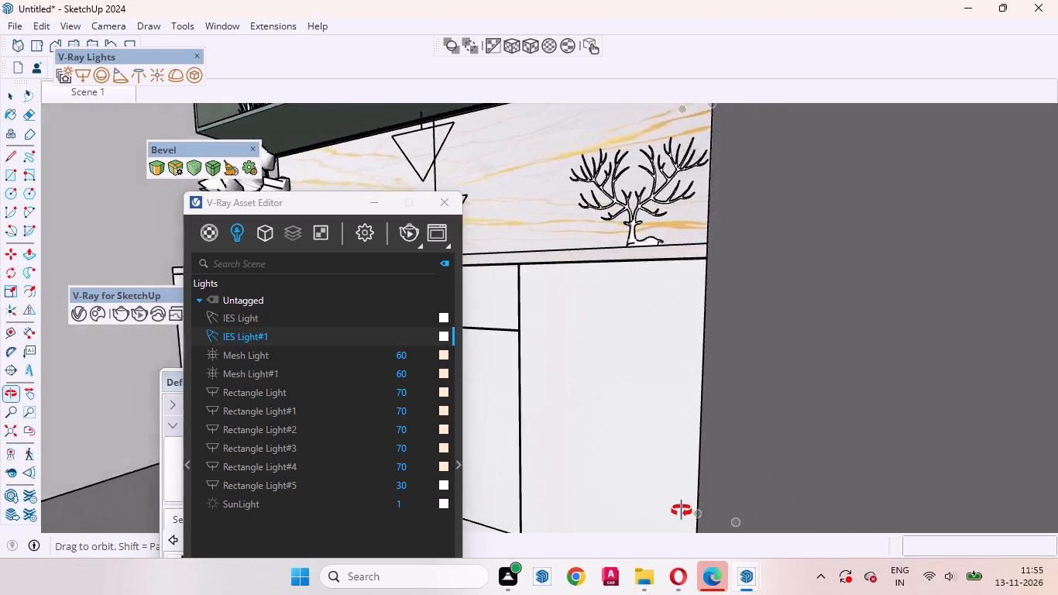
middle_drag(682, 511, 686, 520)
scroll(727, 270, up, 16)
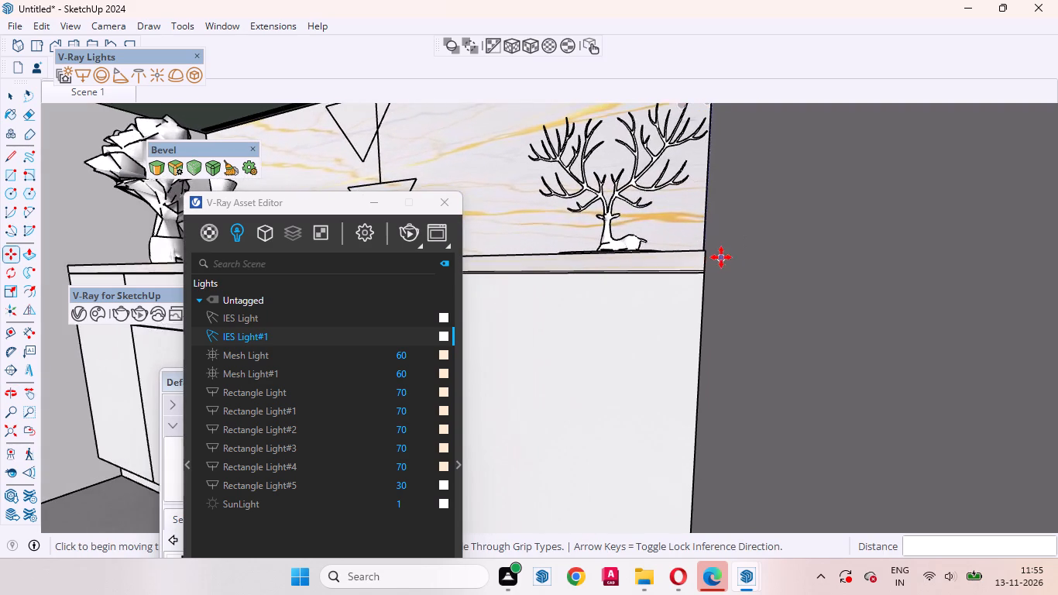
scroll(721, 257, up, 20)
scroll(721, 257, up, 1)
middle_drag(728, 291, 751, 289)
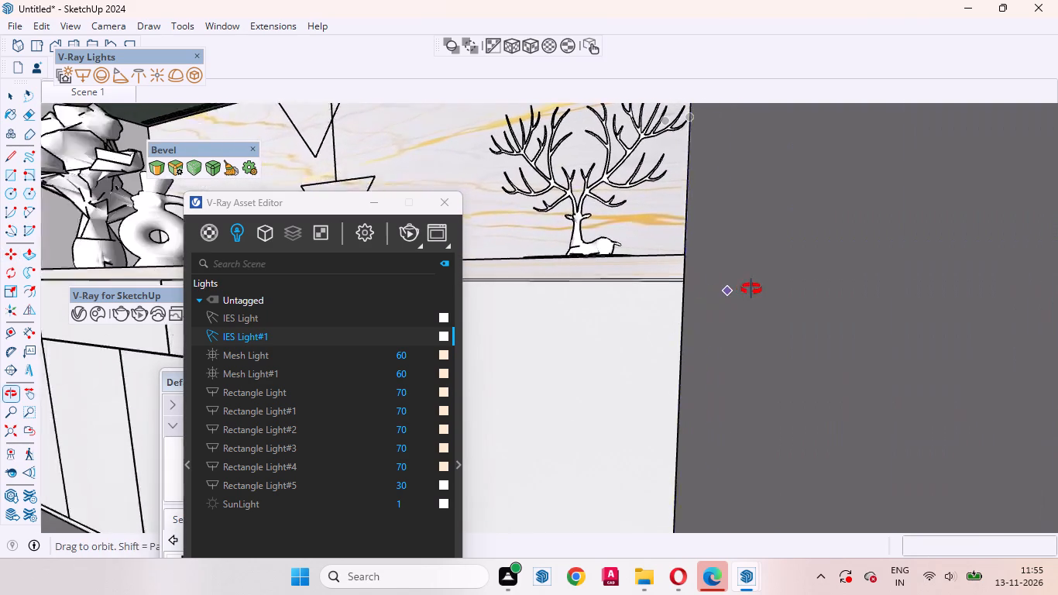
middle_drag(751, 289, 763, 289)
scroll(768, 289, up, 1)
Restore the Scene 1 view and start an interactive V-Ray render of the bar unit.
click(88, 93)
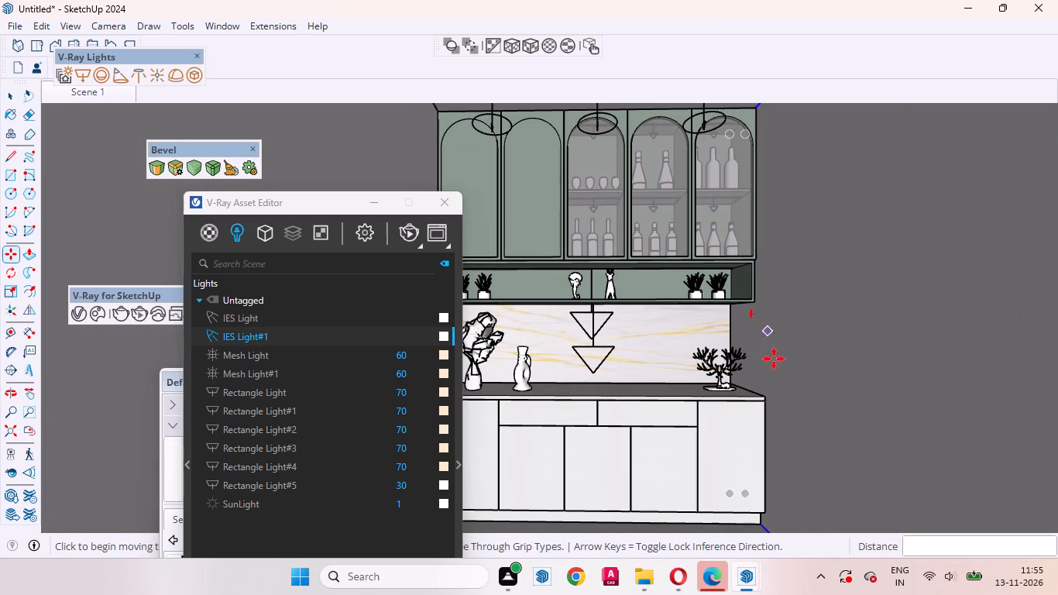
drag(322, 205, 195, 236)
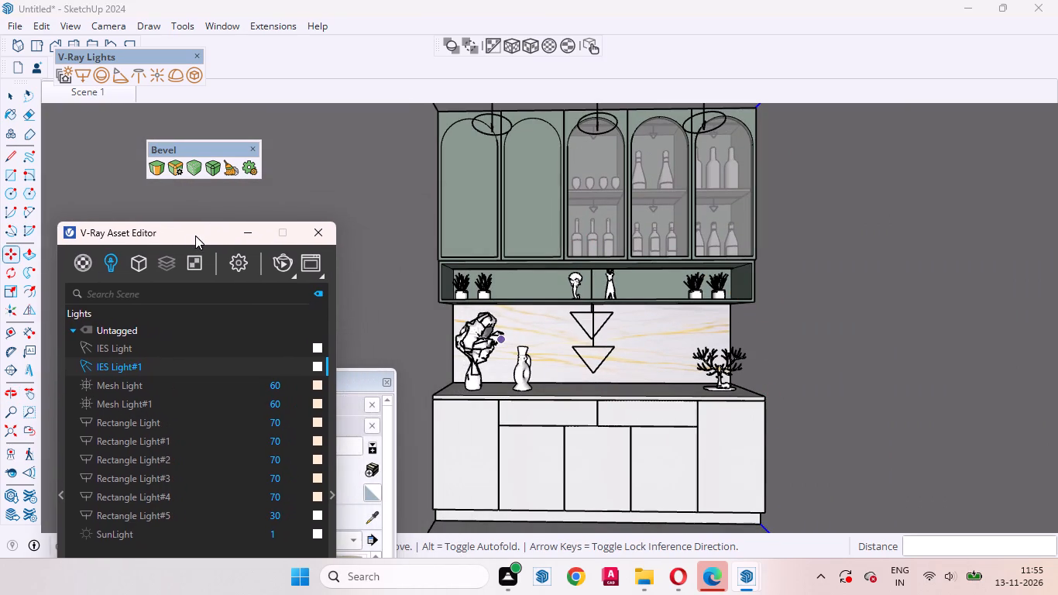
drag(195, 236, 685, 122)
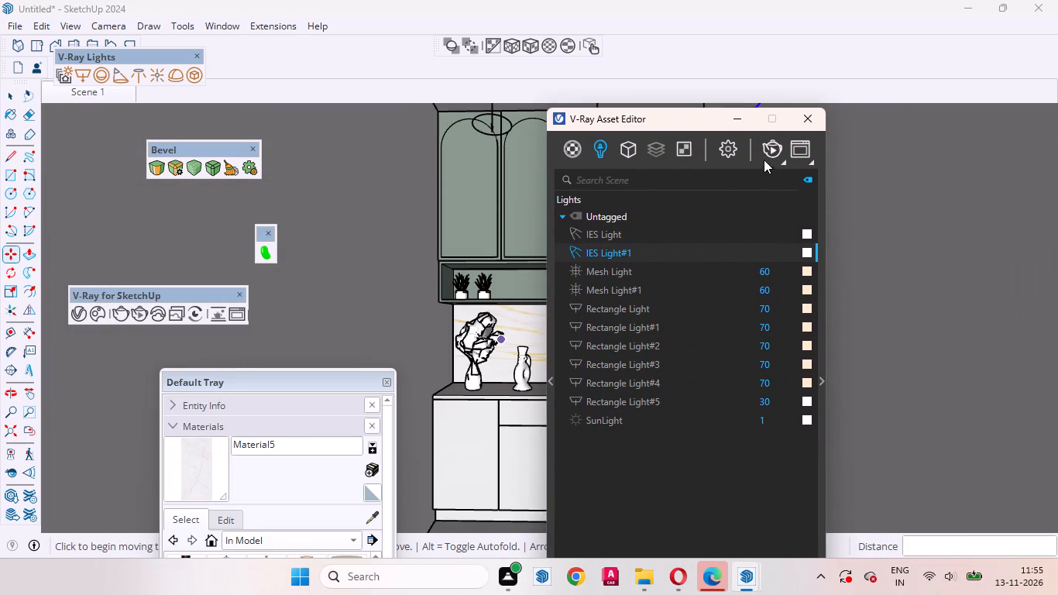
click(771, 149)
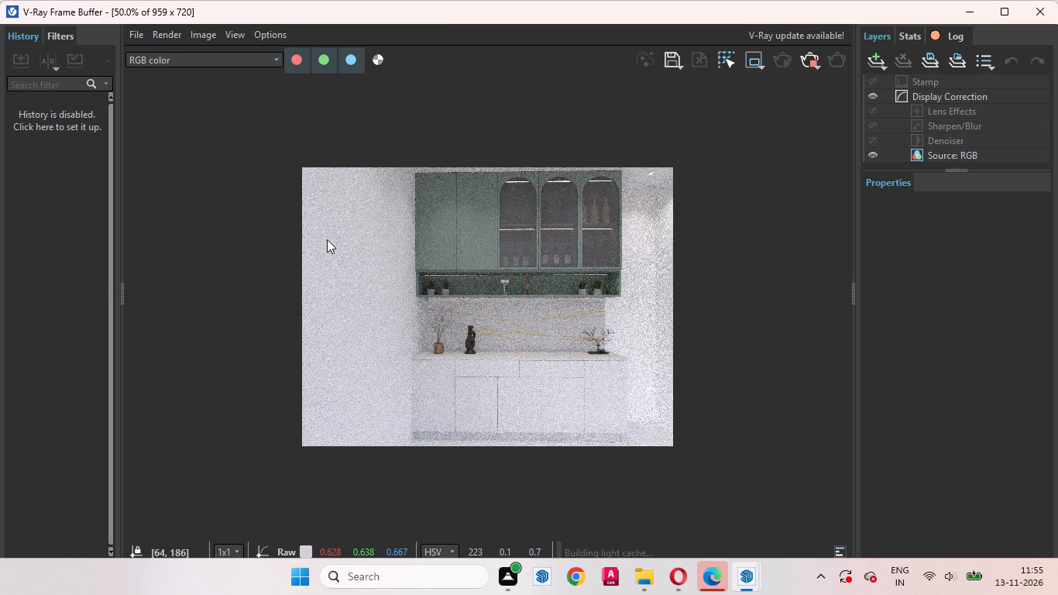
Examine the interactive render of the bar unit, checking the glass cabinets, open shelf and side walls.
scroll(490, 404, up, 1)
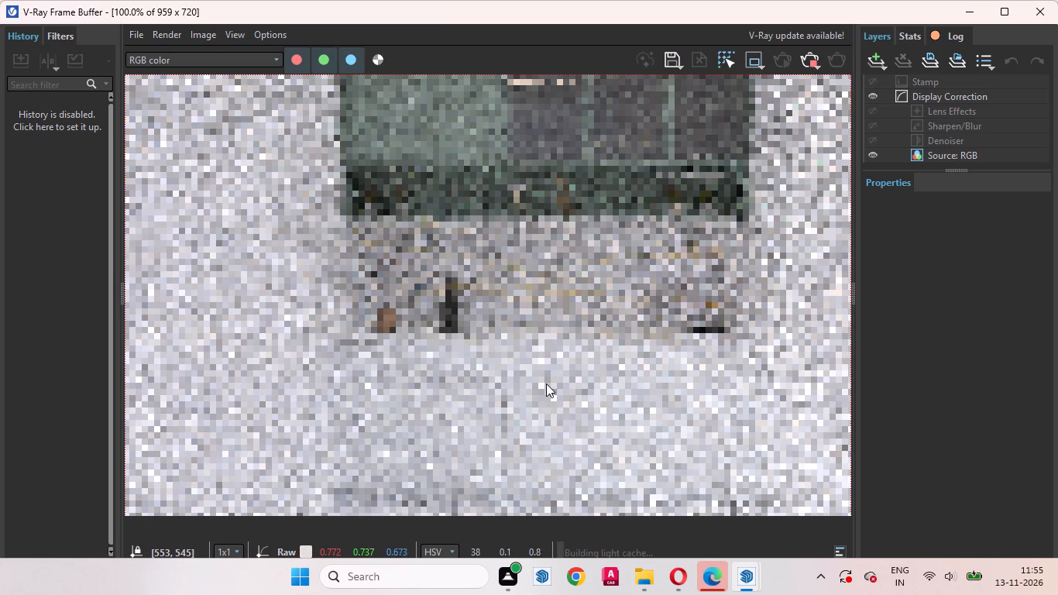
scroll(547, 386, down, 1)
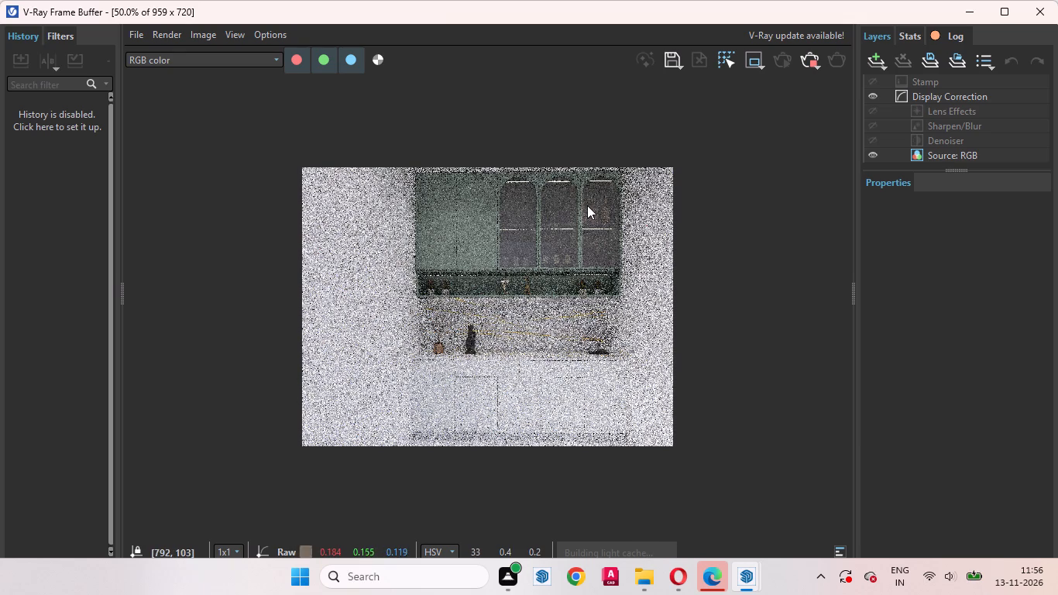
scroll(623, 244, up, 1)
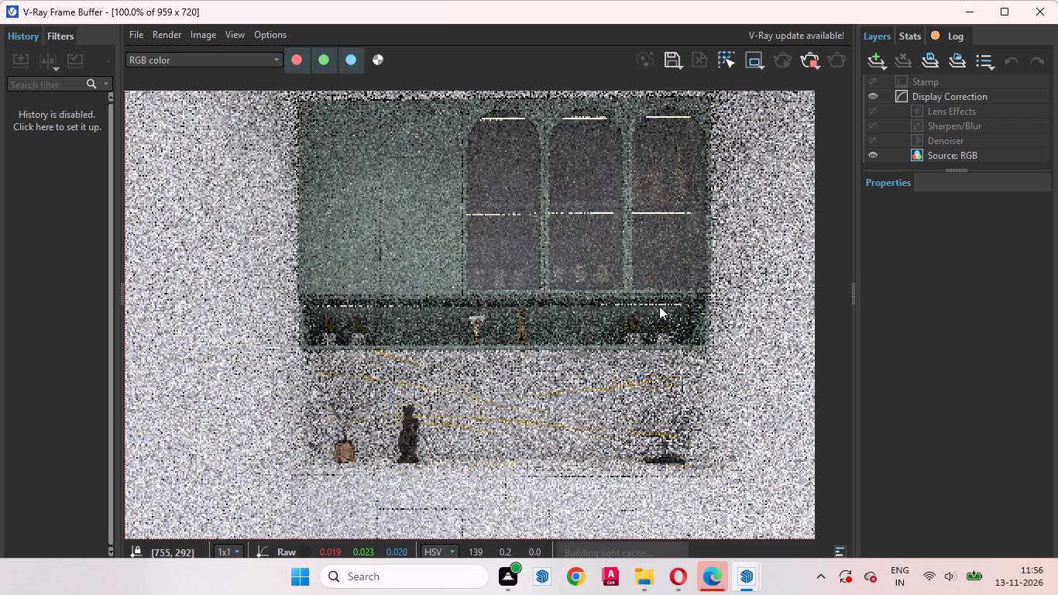
scroll(741, 290, up, 1)
scroll(672, 346, down, 1)
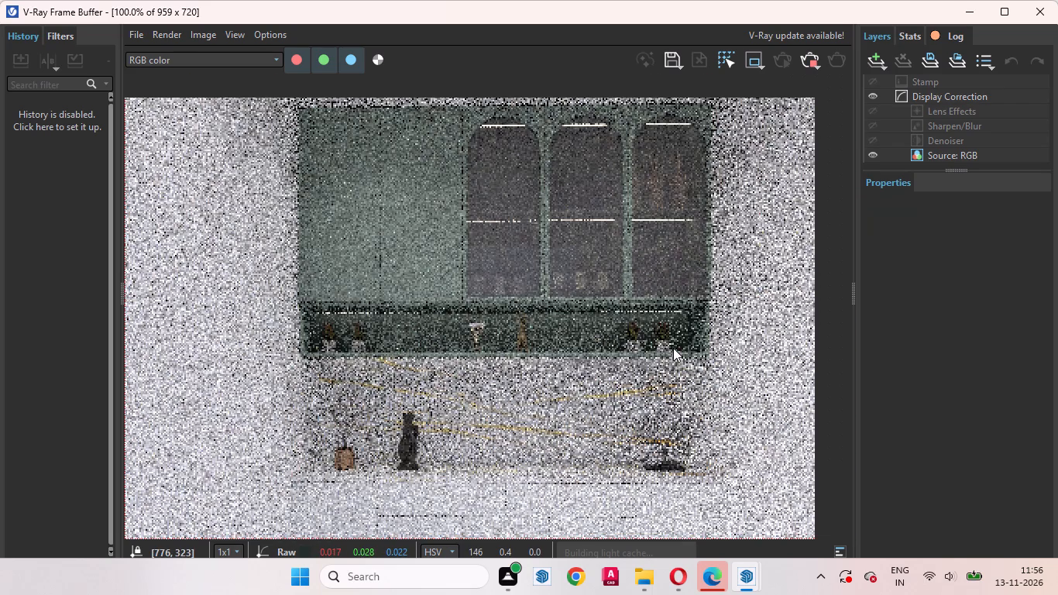
scroll(673, 355, down, 1)
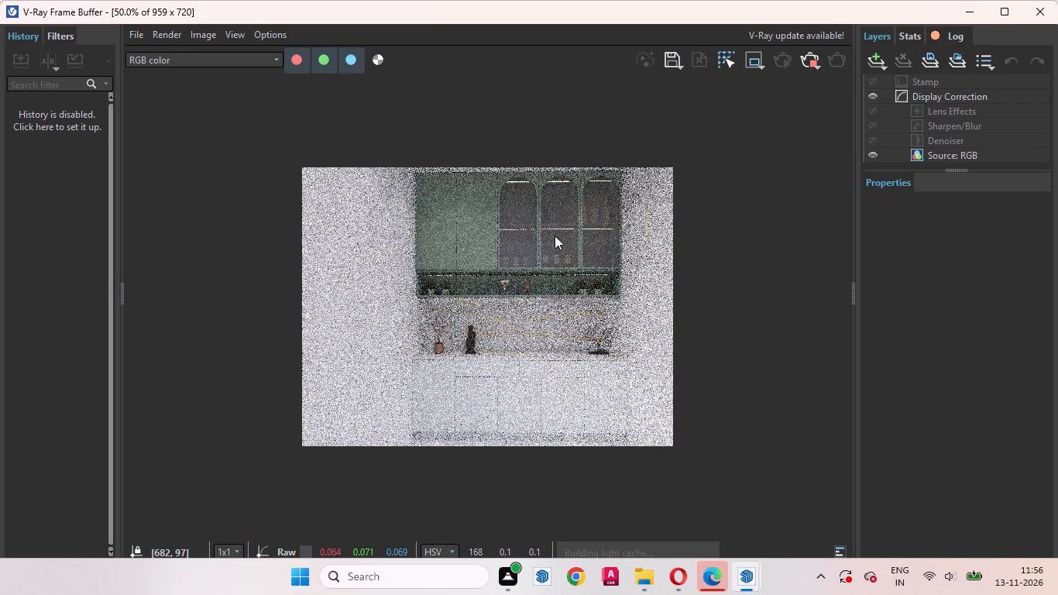
scroll(558, 247, up, 1)
scroll(567, 267, down, 1)
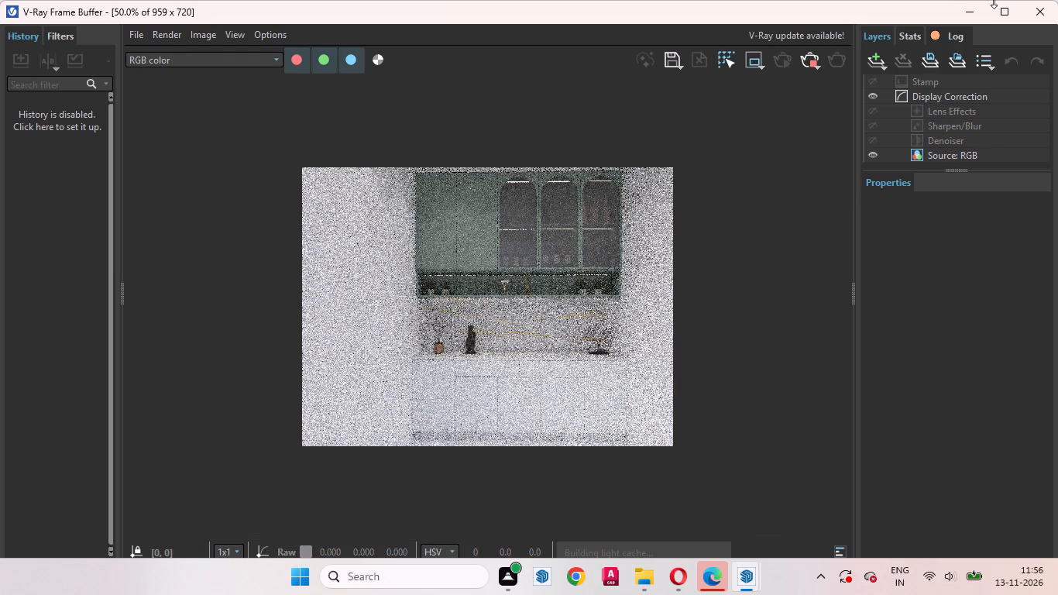
Move the V-Ray Asset Editor toward the side of the model and return to the Frame Buffer.
click(968, 15)
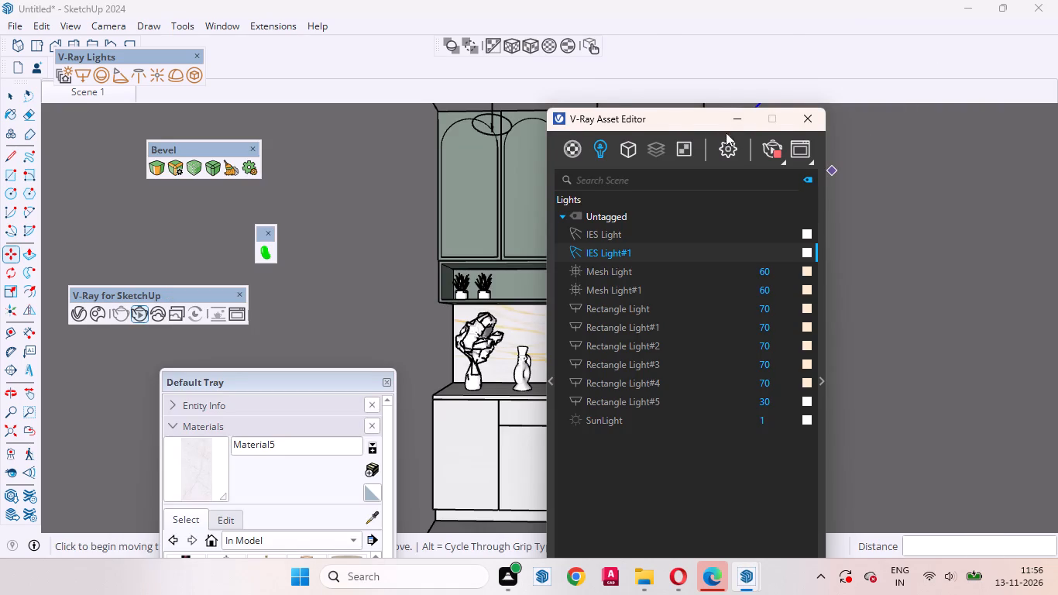
drag(707, 123, 410, 163)
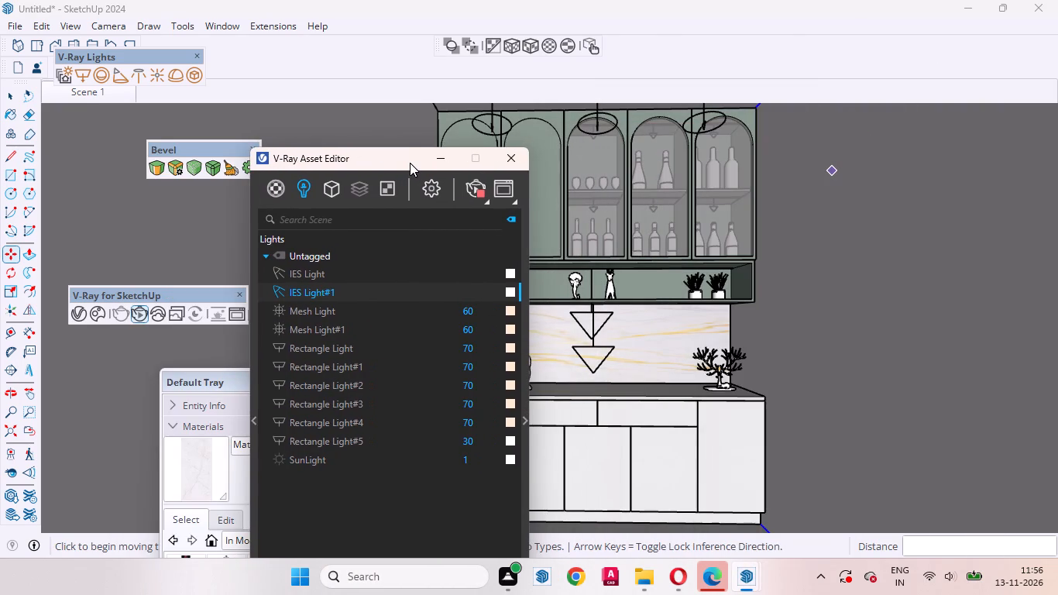
drag(410, 163, 871, 98)
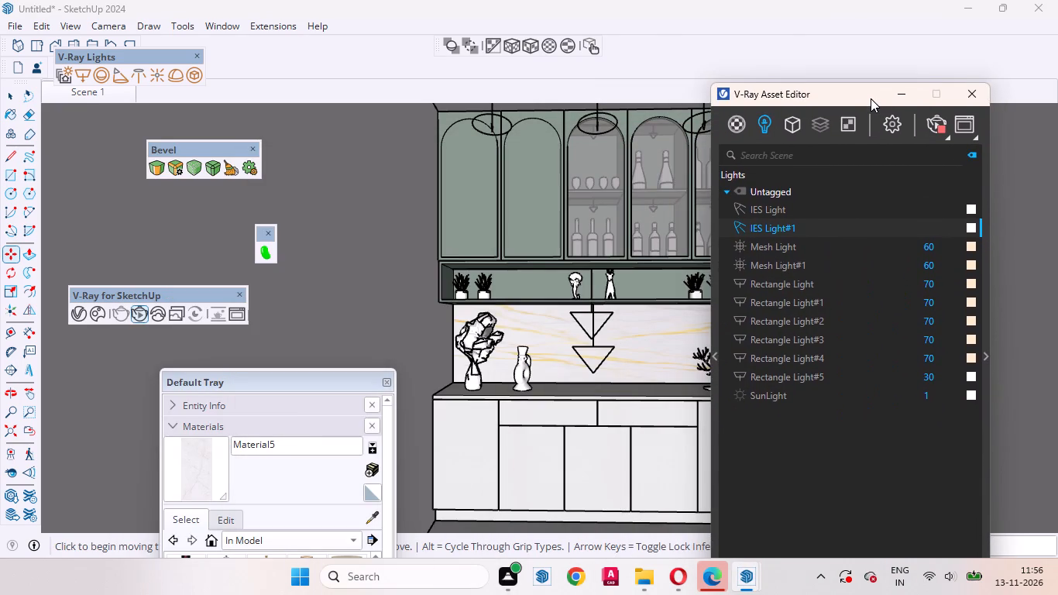
drag(871, 98, 871, 56)
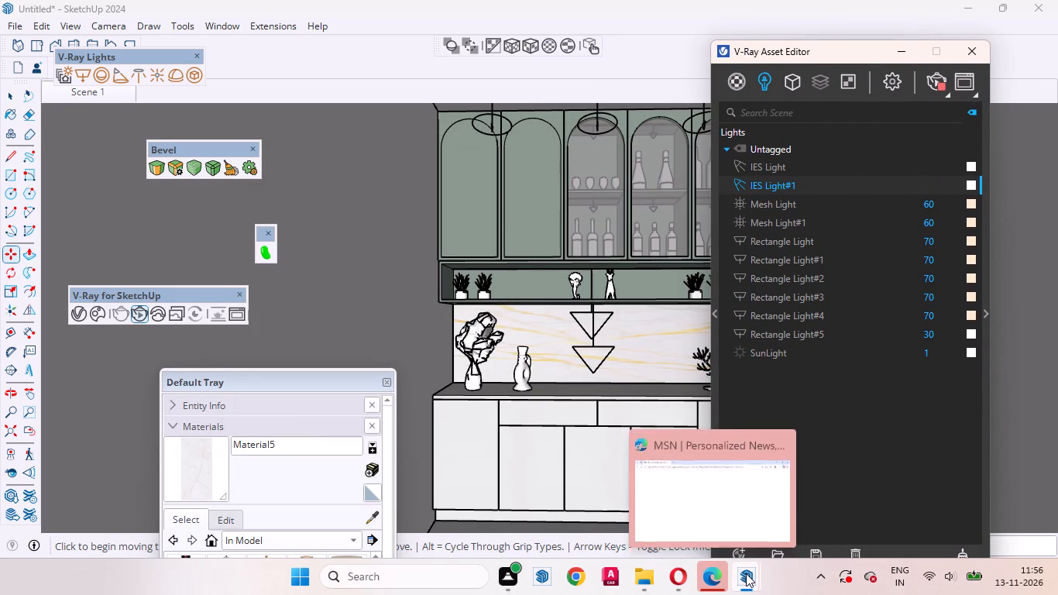
click(894, 488)
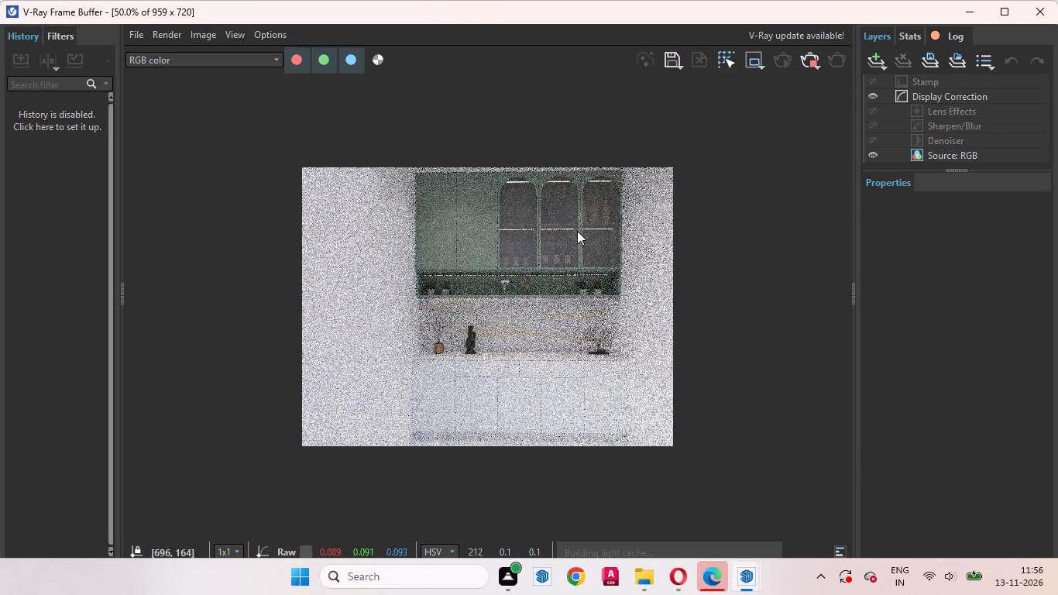
Inspect the refining render at different magnifications, checking the splashback, base cabinets and wall beside the unit.
scroll(625, 301, up, 1)
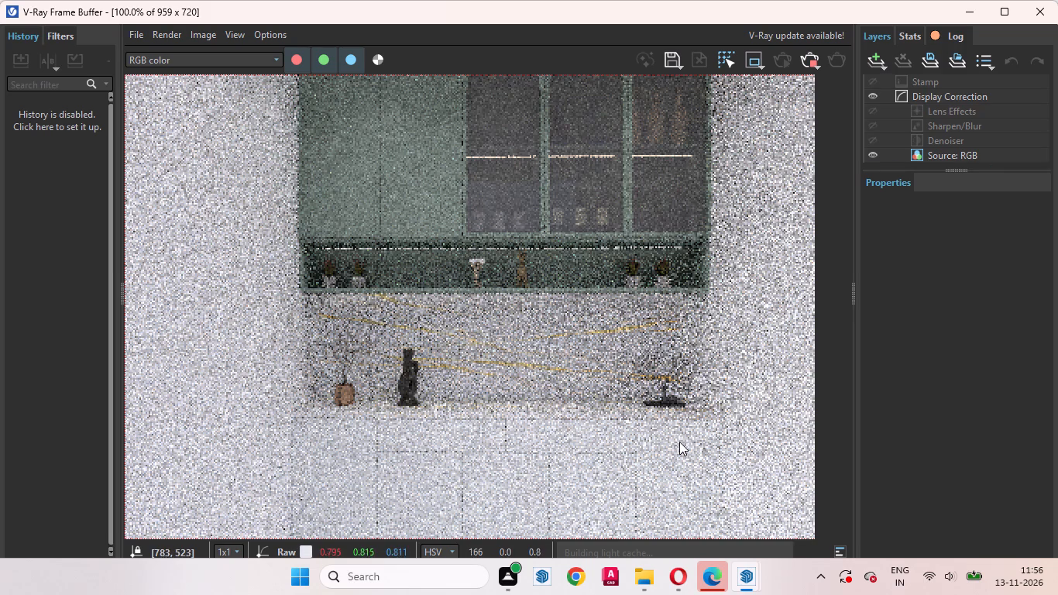
scroll(679, 442, down, 1)
middle_drag(534, 443, 568, 427)
scroll(435, 183, up, 1)
scroll(528, 304, down, 1)
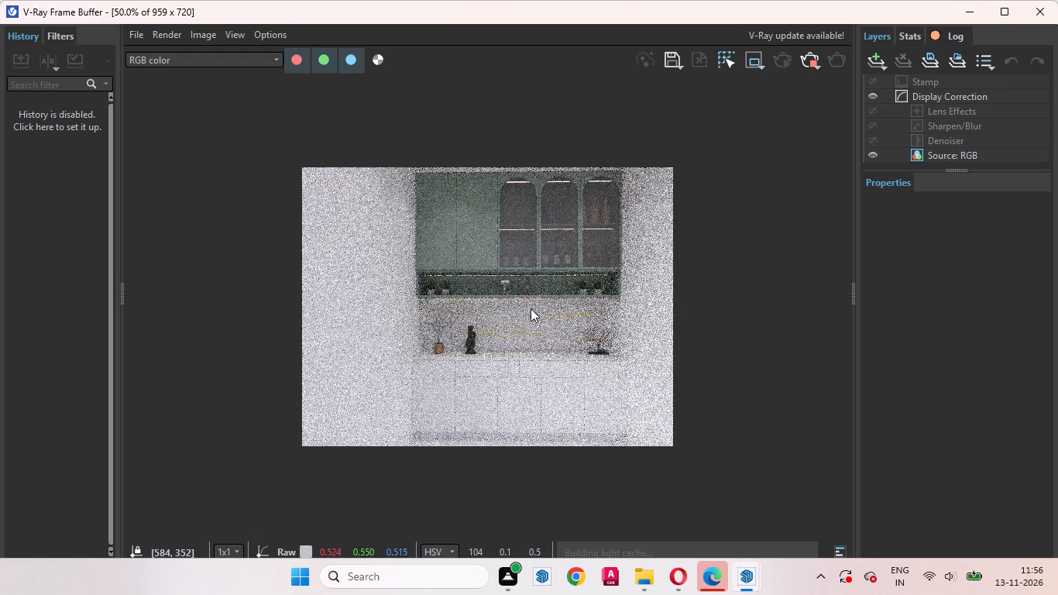
scroll(593, 375, up, 1)
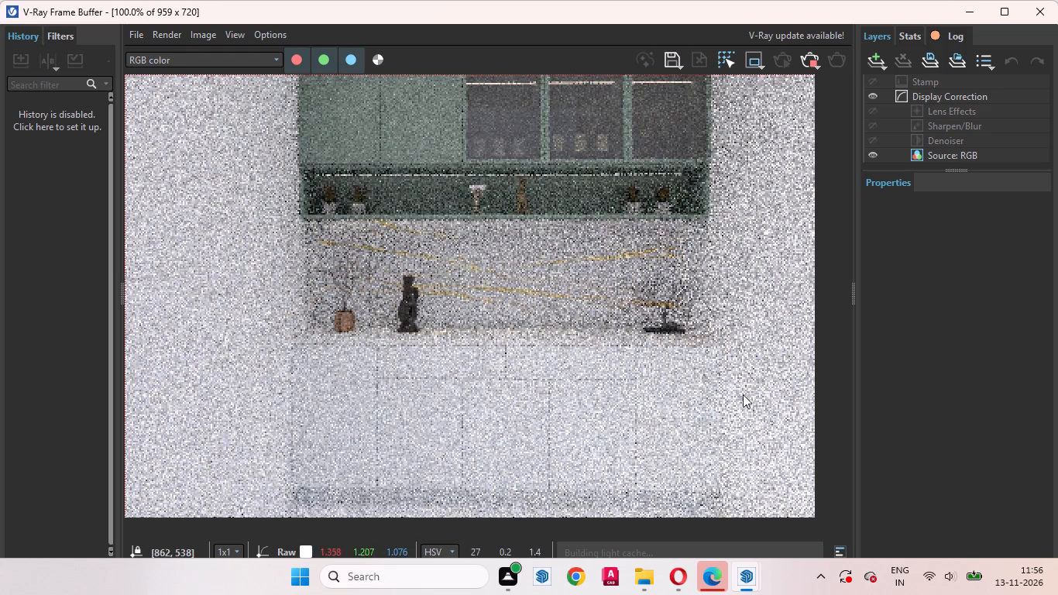
scroll(745, 404, down, 1)
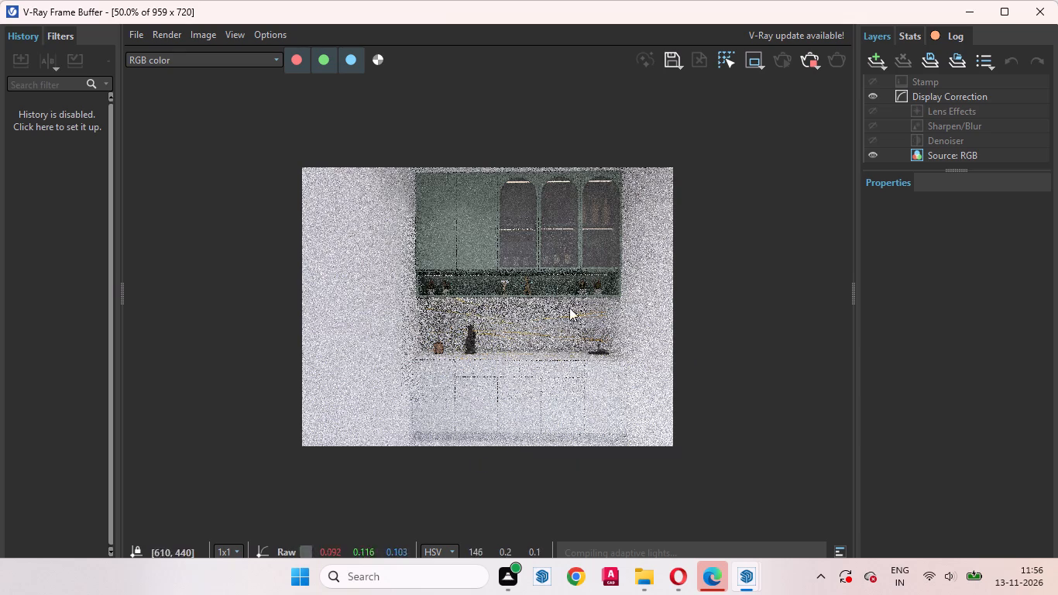
scroll(628, 203, up, 1)
scroll(723, 326, up, 1)
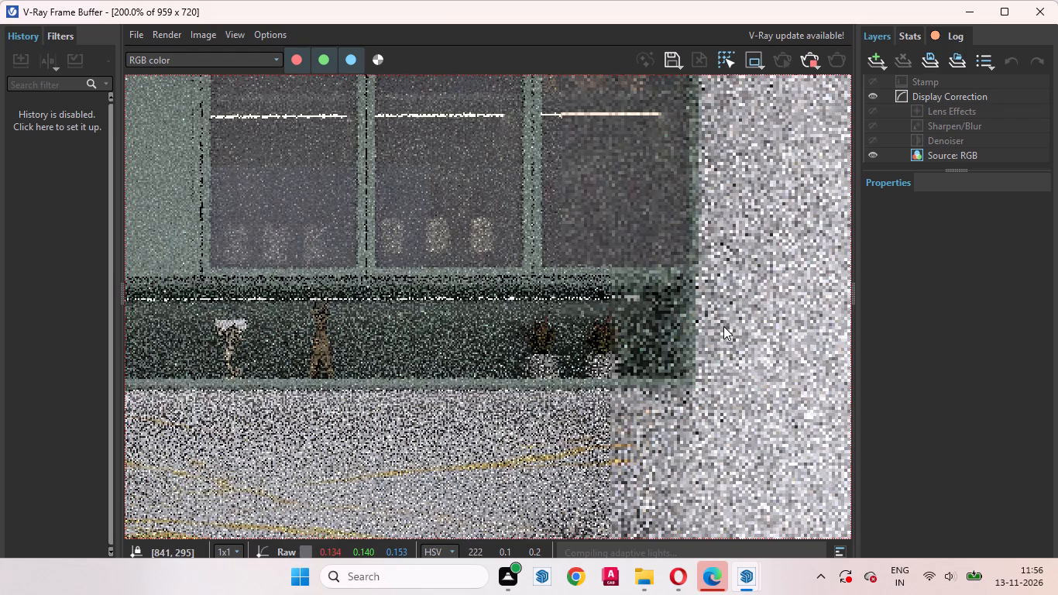
scroll(675, 401, down, 2)
Undo the recent inward moves of the room's side wall beside the bar unit.
click(970, 11)
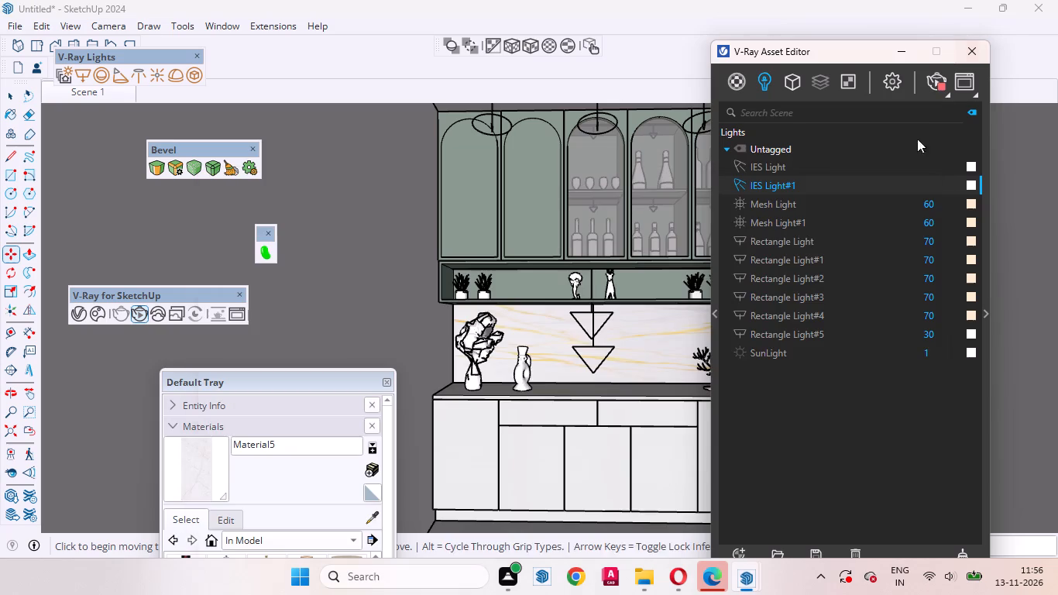
key(ctrl+z)
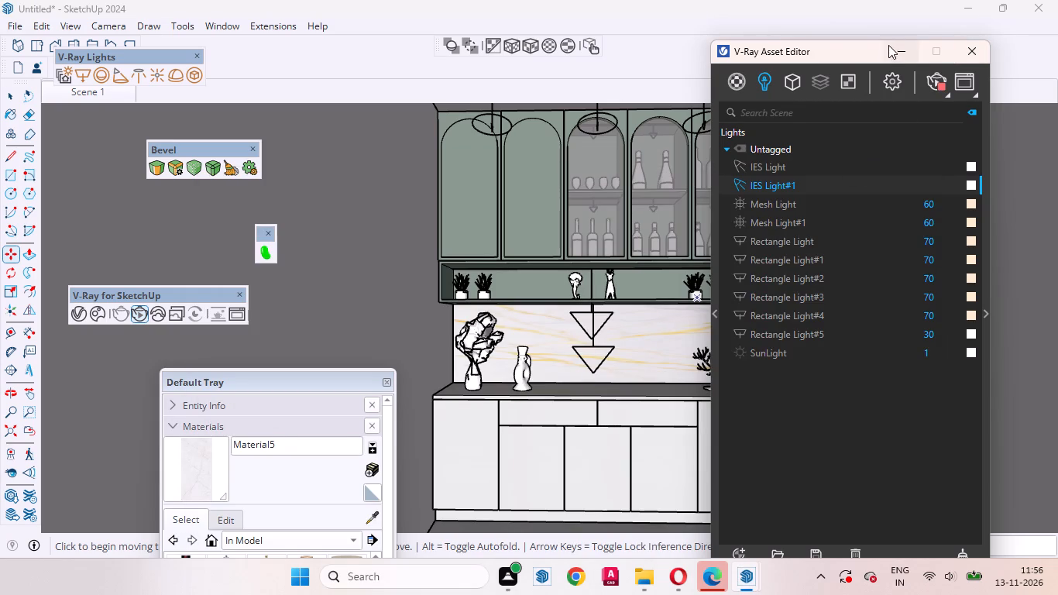
drag(830, 53, 557, 96)
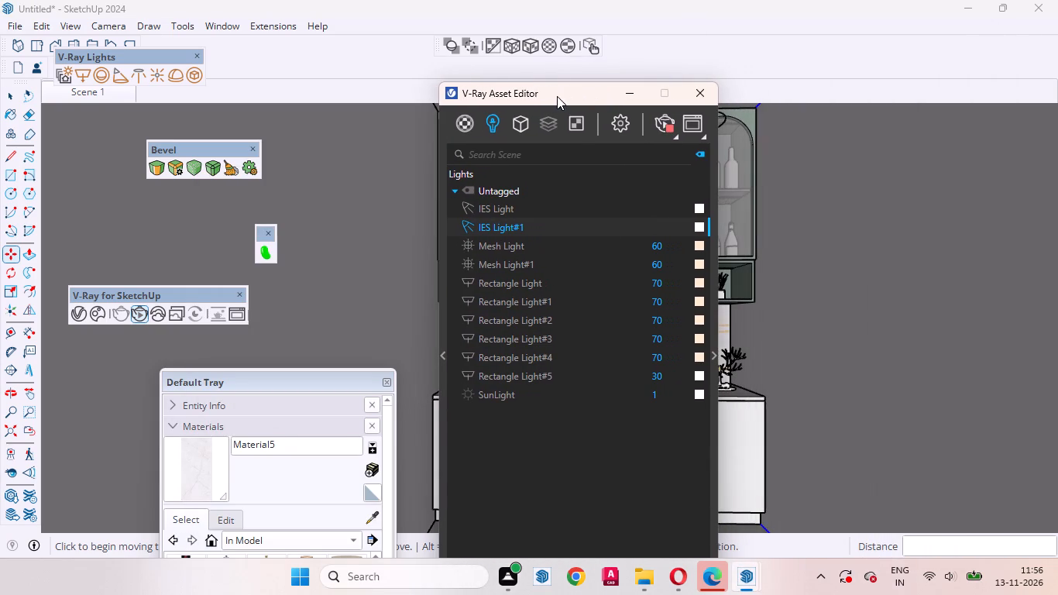
key(ctrl+z)
key(ctrl+z)
key(ctrl+z)
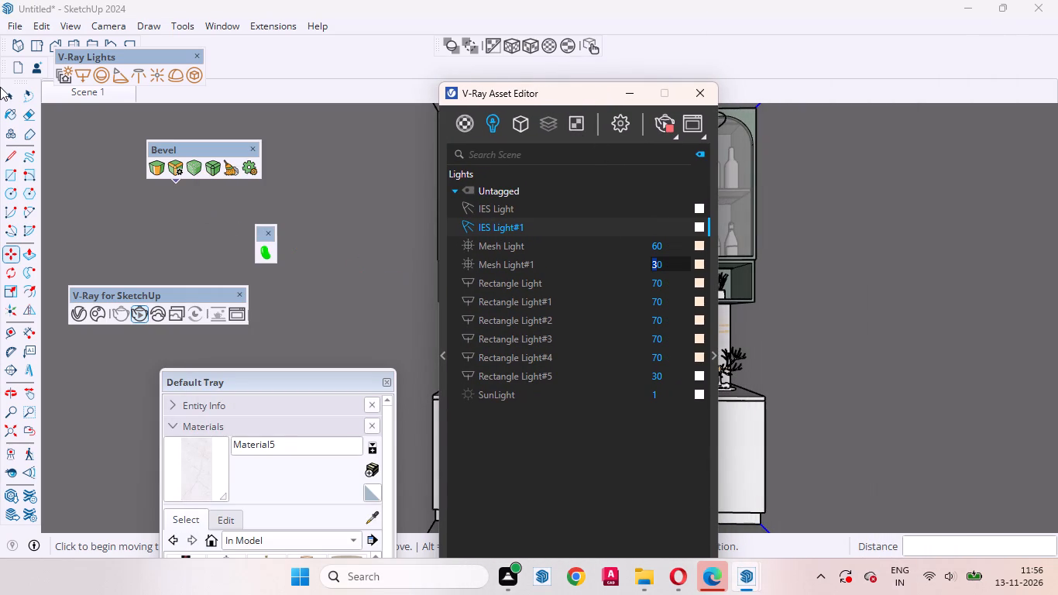
click(12, 91)
key(ctrl+z)
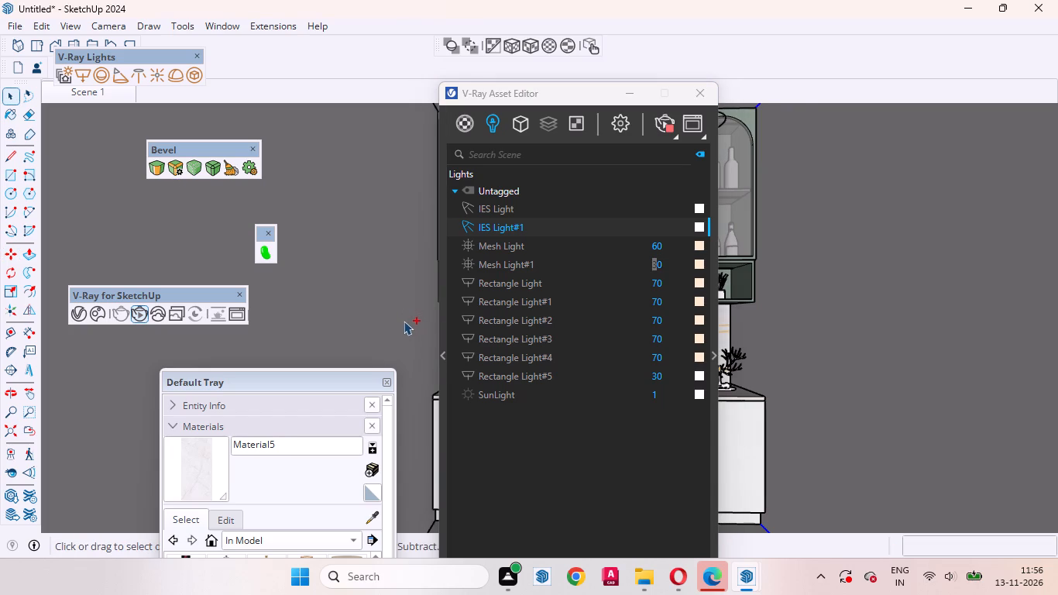
key(ctrl+z)
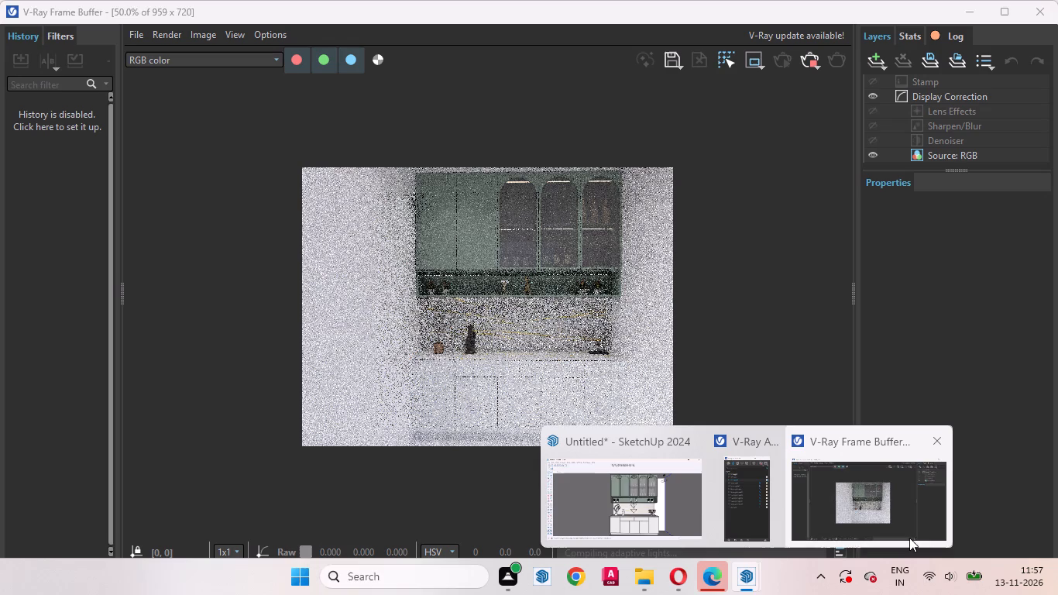
Check the updated render of the bar unit in the Frame Buffer and stop the interactive render.
click(895, 523)
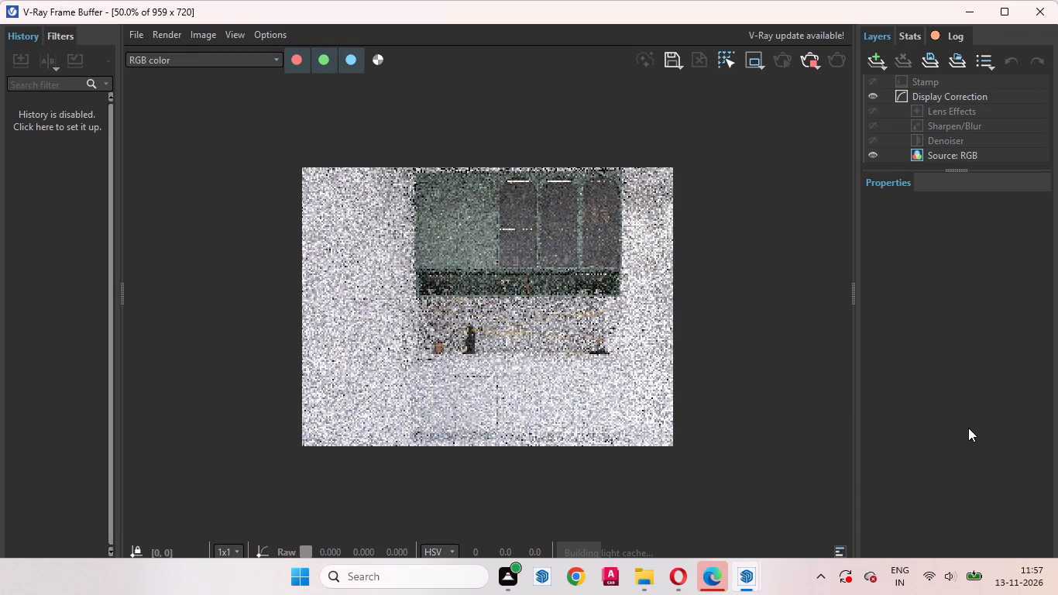
scroll(480, 304, up, 1)
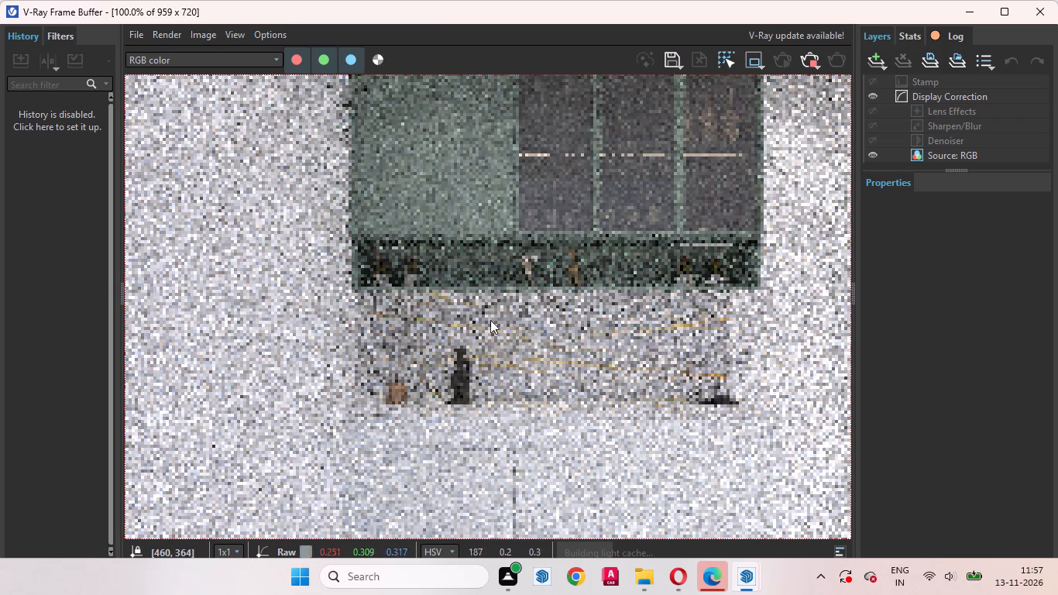
scroll(596, 390, down, 1)
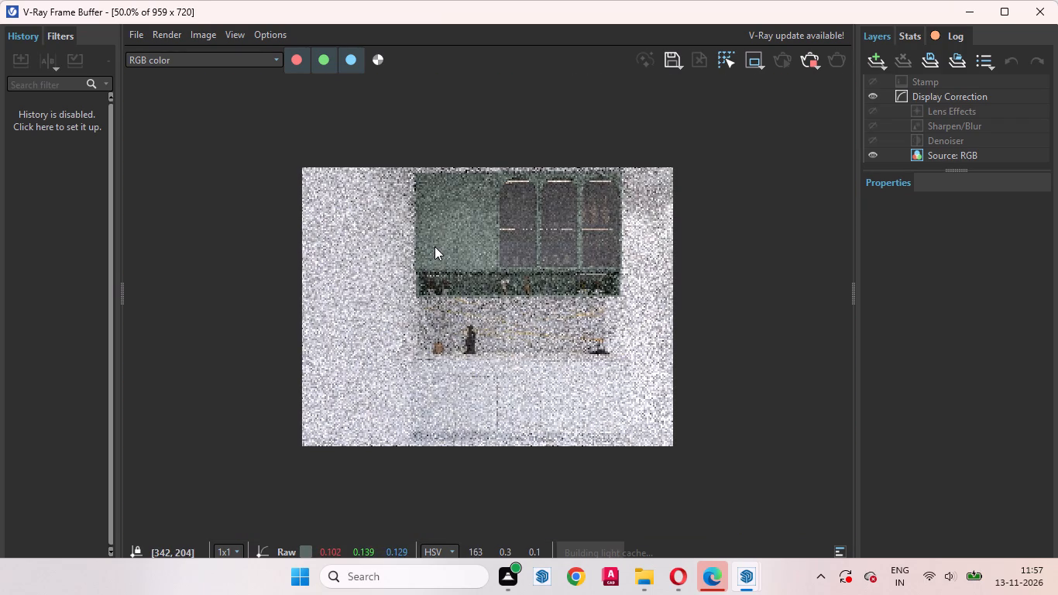
scroll(435, 246, up, 1)
scroll(544, 347, down, 1)
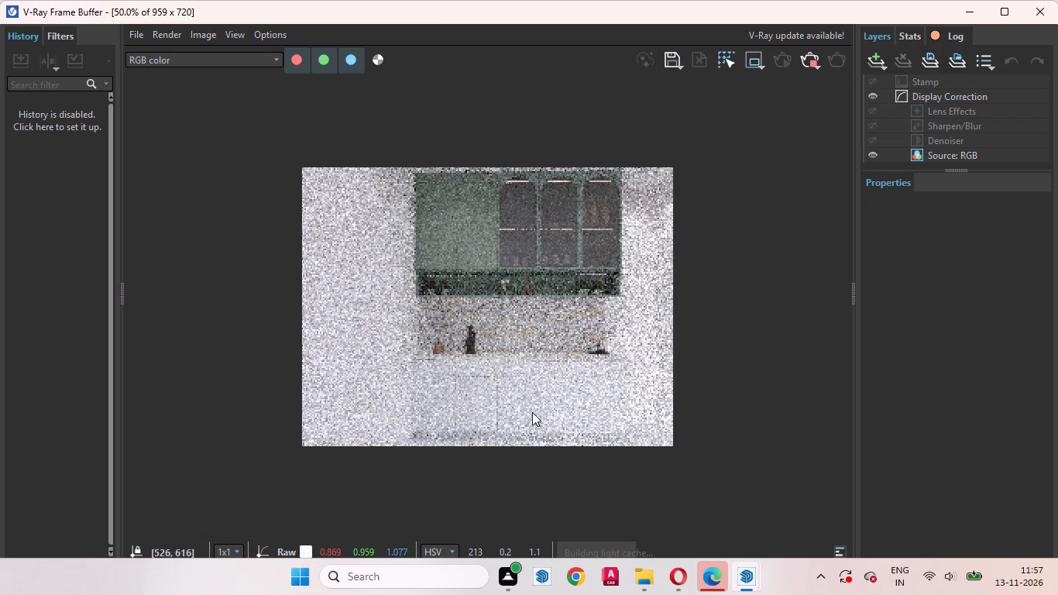
click(801, 59)
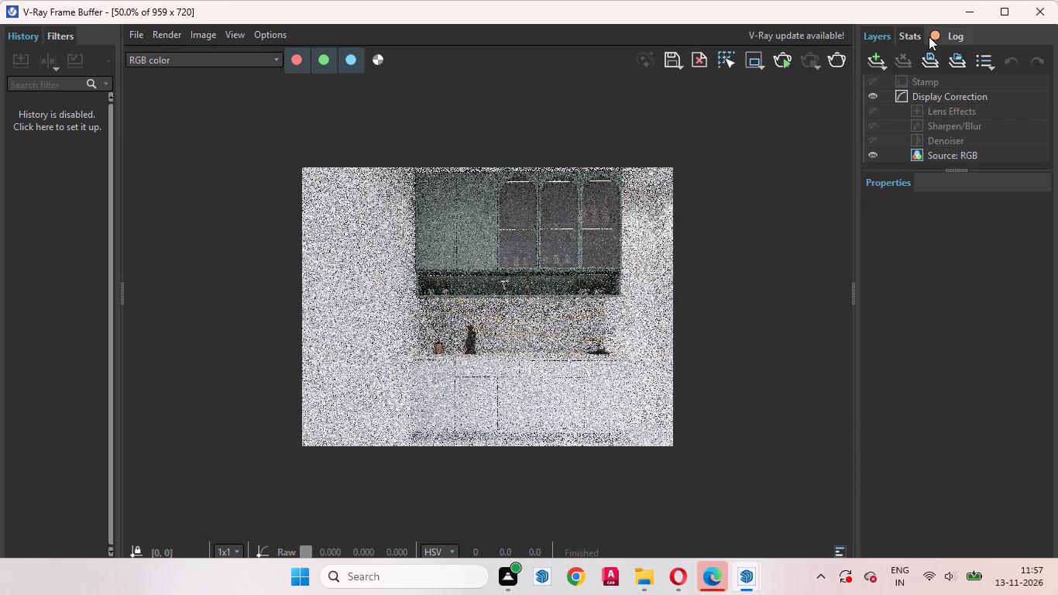
Minimize the V-Ray Frame Buffer and move the V-Ray Asset Editor to the side of the model.
click(968, 16)
drag(585, 95, 796, 83)
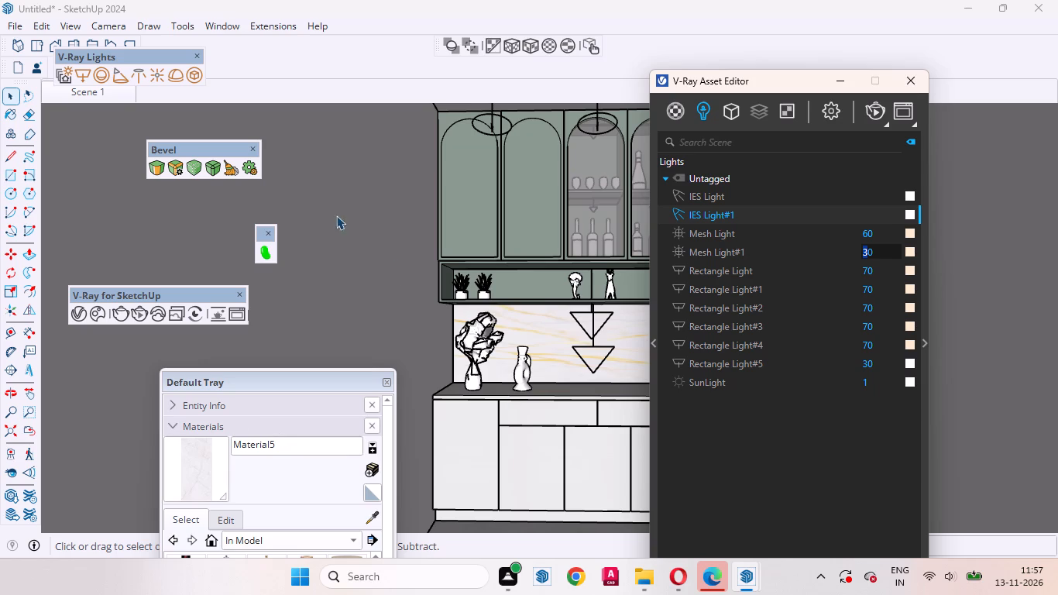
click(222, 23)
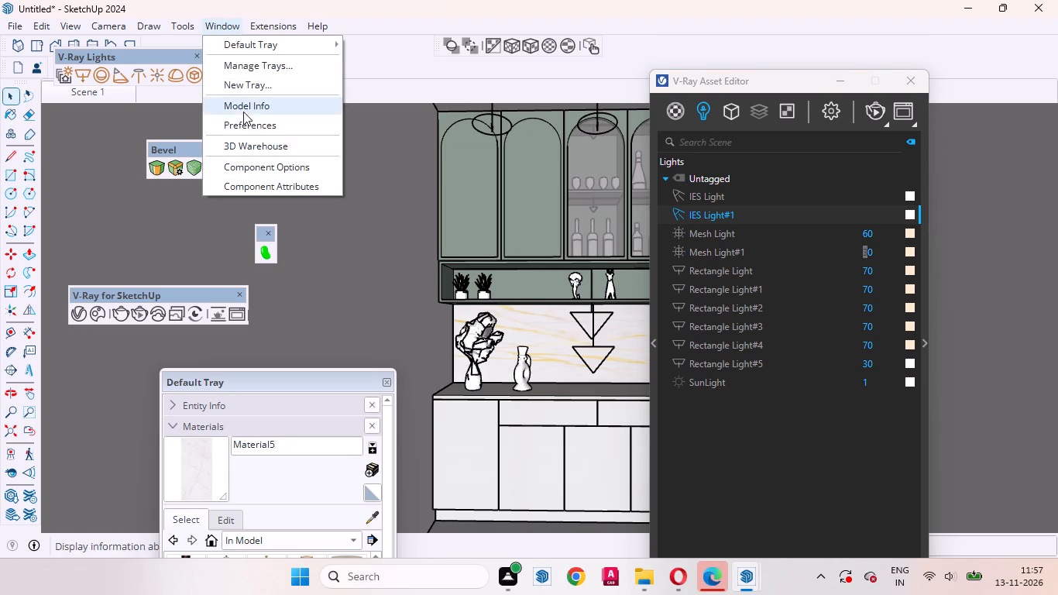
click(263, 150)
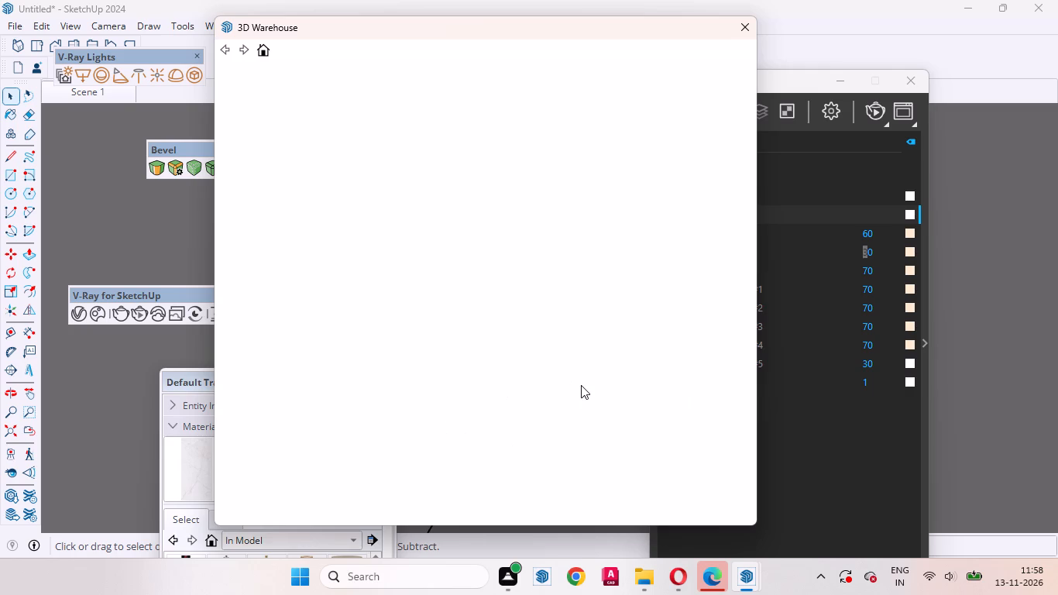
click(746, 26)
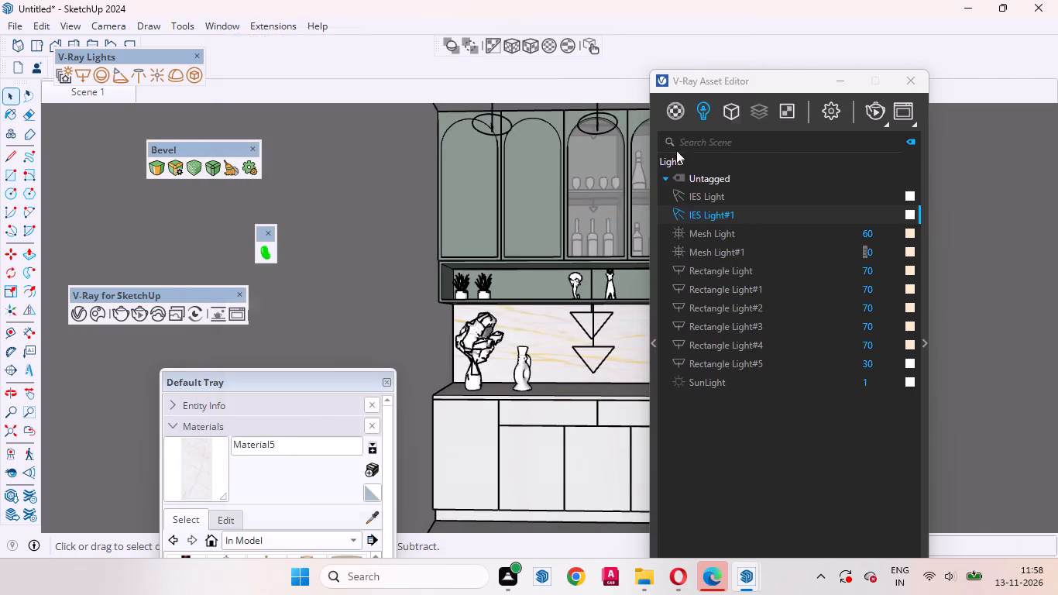
Sample the green laminate material from an upper cabinet door of the bar unit.
scroll(487, 389, down, 7)
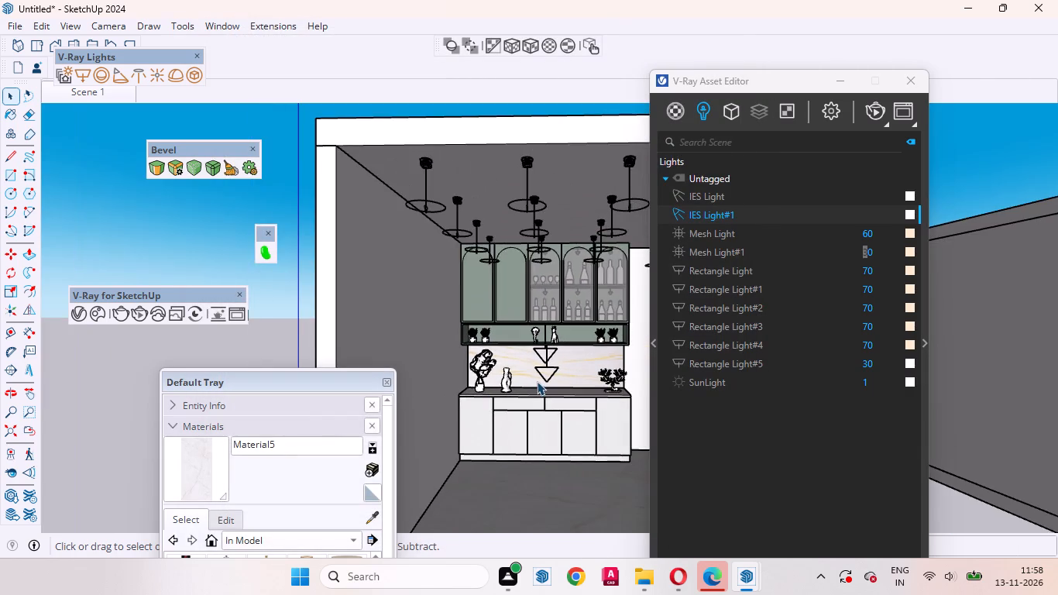
middle_drag(537, 387, 528, 438)
scroll(531, 343, up, 4)
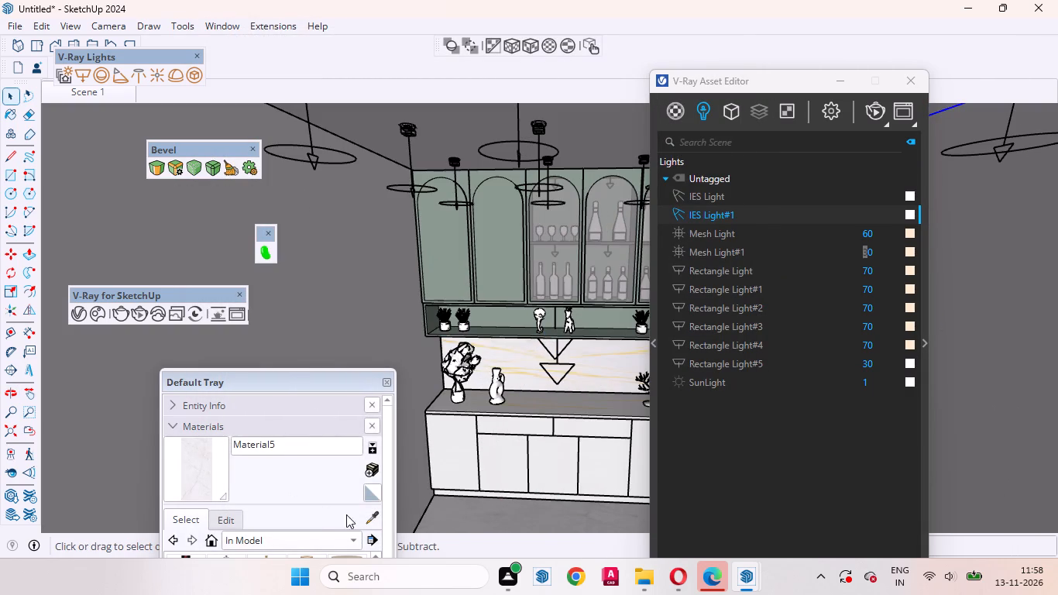
click(375, 520)
scroll(485, 328, up, 7)
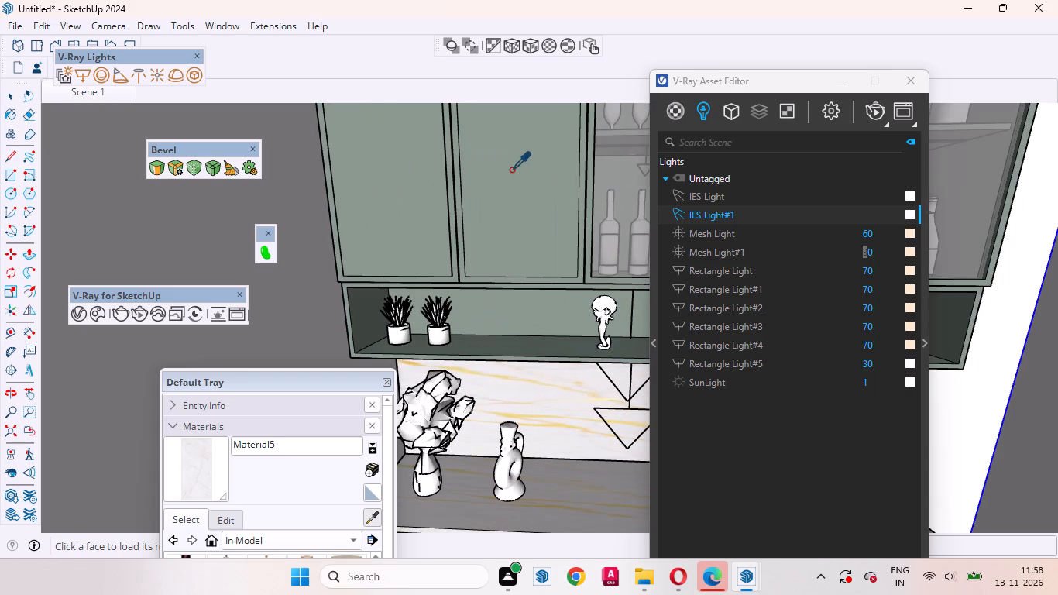
click(513, 168)
click(13, 91)
Open the base cabinet group and paint the countertop's top face and front edge with Sublime-735-Vert-Relax-Relax-Green-4K.
scroll(367, 325, down, 3)
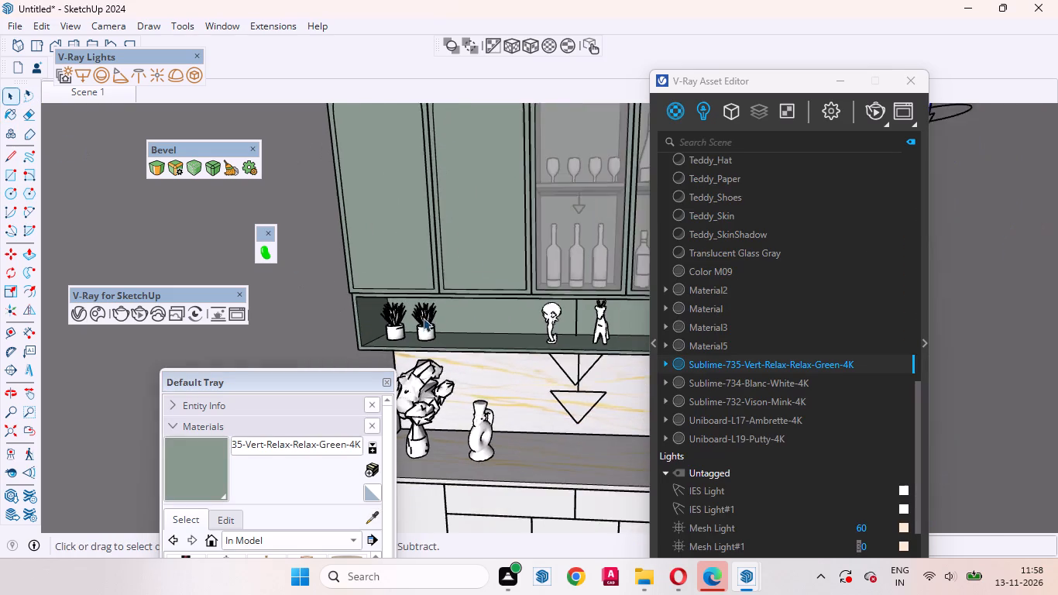
scroll(423, 318, down, 3)
middle_drag(505, 404, 515, 476)
scroll(546, 518, up, 7)
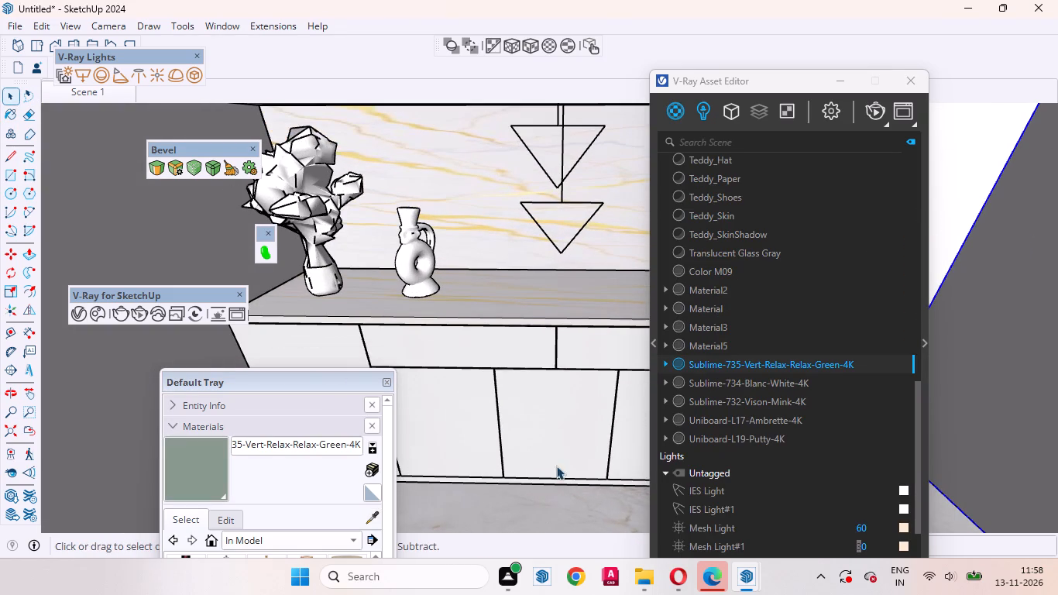
click(509, 308)
double_click(503, 308)
click(505, 294)
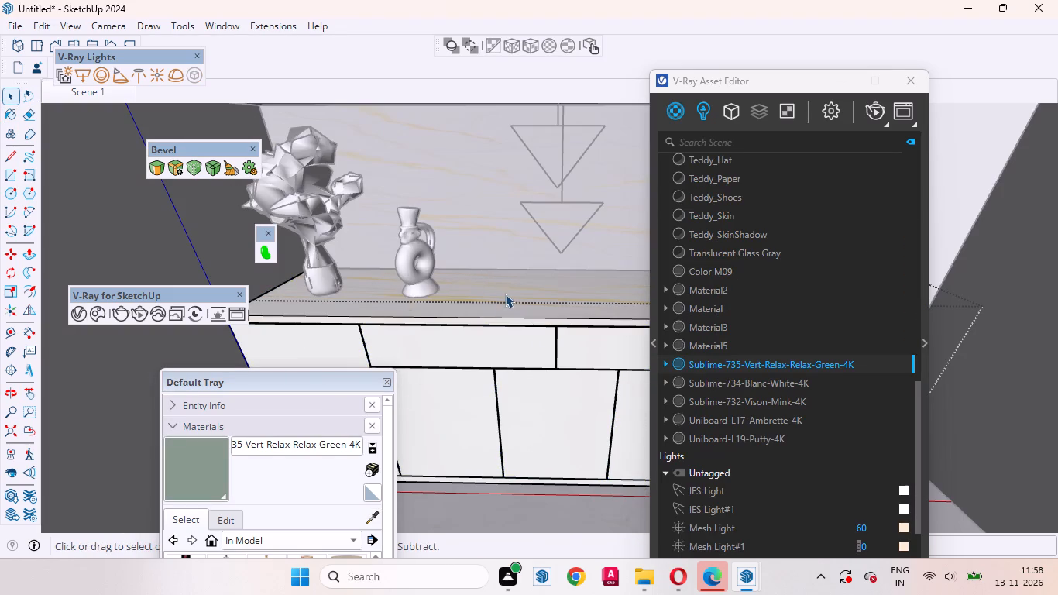
click(212, 466)
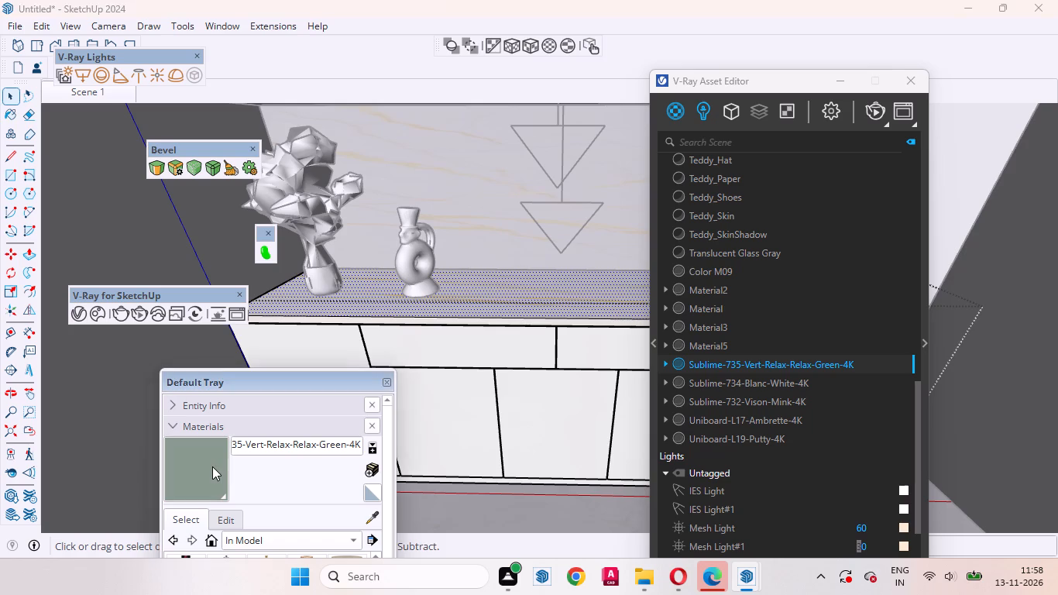
scroll(520, 297, up, 7)
click(512, 303)
scroll(517, 363, up, 7)
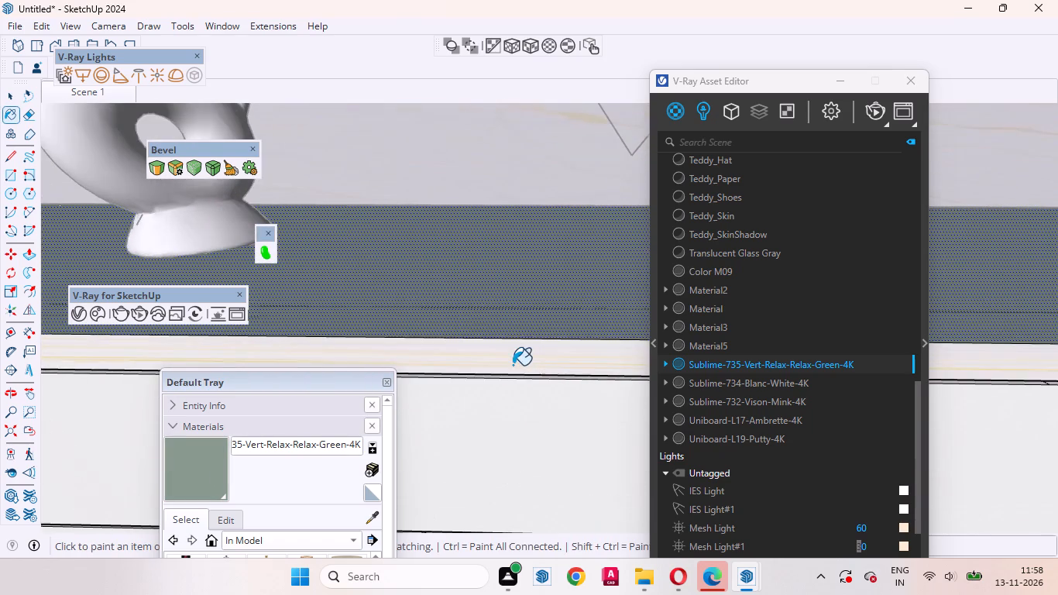
click(513, 363)
Paint the countertop's end edge beside the deer ornament with the same green laminate.
scroll(449, 304, down, 18)
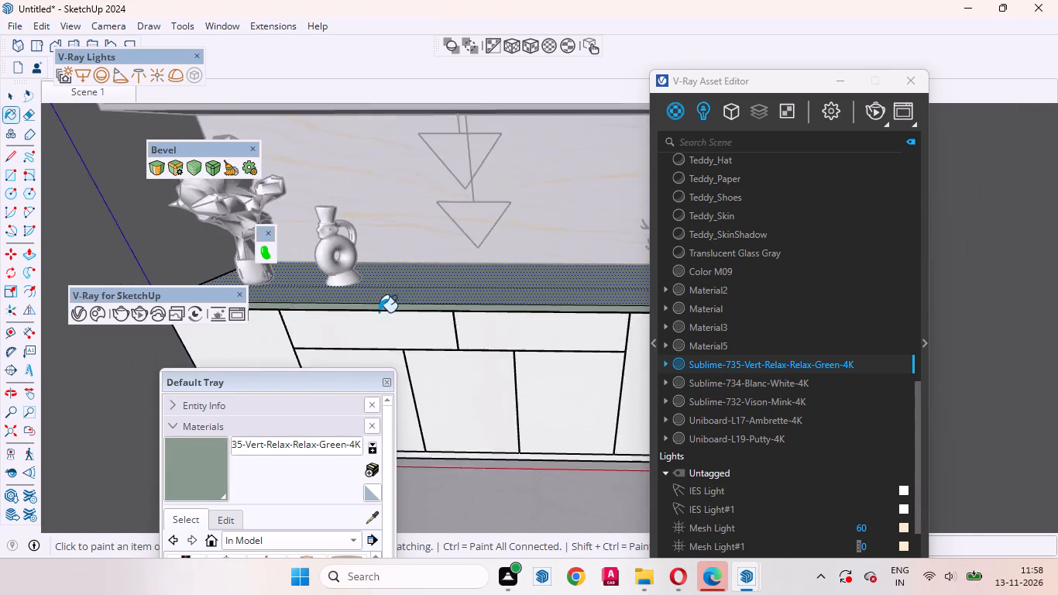
scroll(379, 312, down, 4)
scroll(585, 297, up, 4)
scroll(408, 332, down, 4)
scroll(581, 316, up, 3)
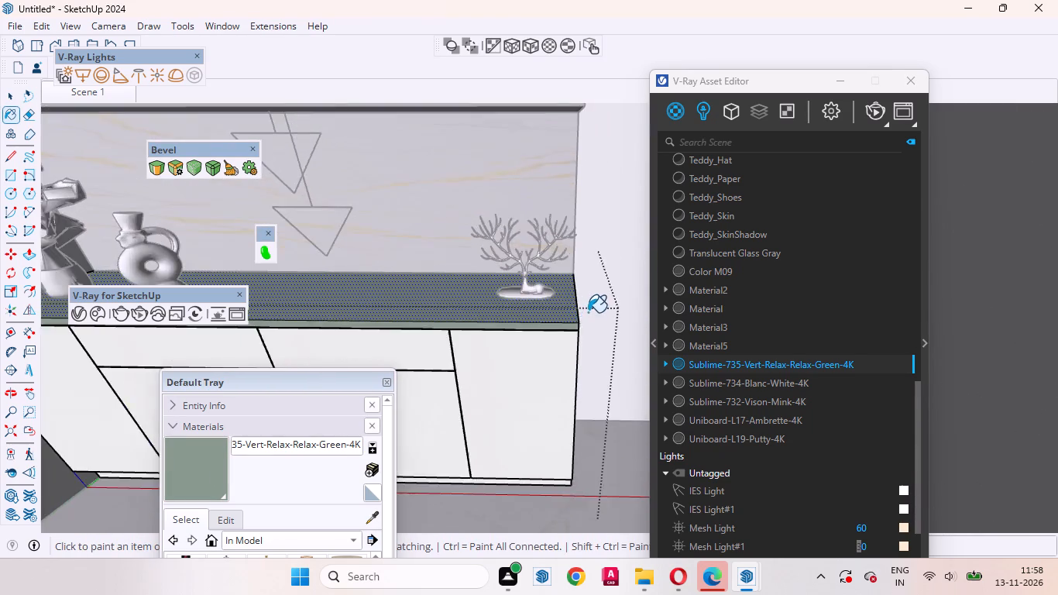
scroll(588, 312, up, 8)
middle_drag(592, 347, 482, 302)
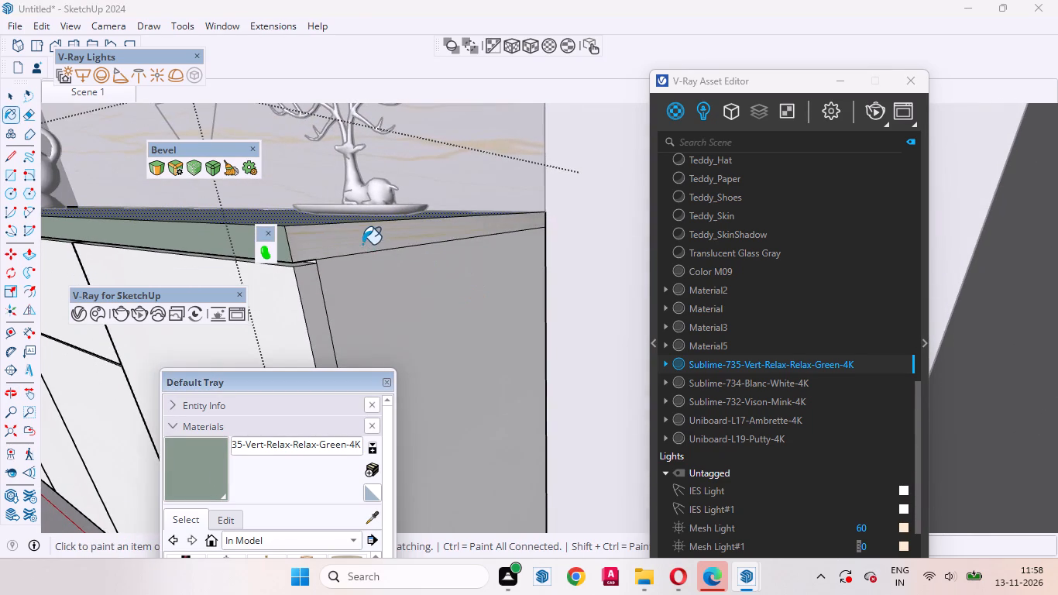
click(362, 244)
Paint the front of the base cabinets' skirting with Sublime-735-Vert-Relax-Relax-Green-4K.
scroll(503, 241, down, 10)
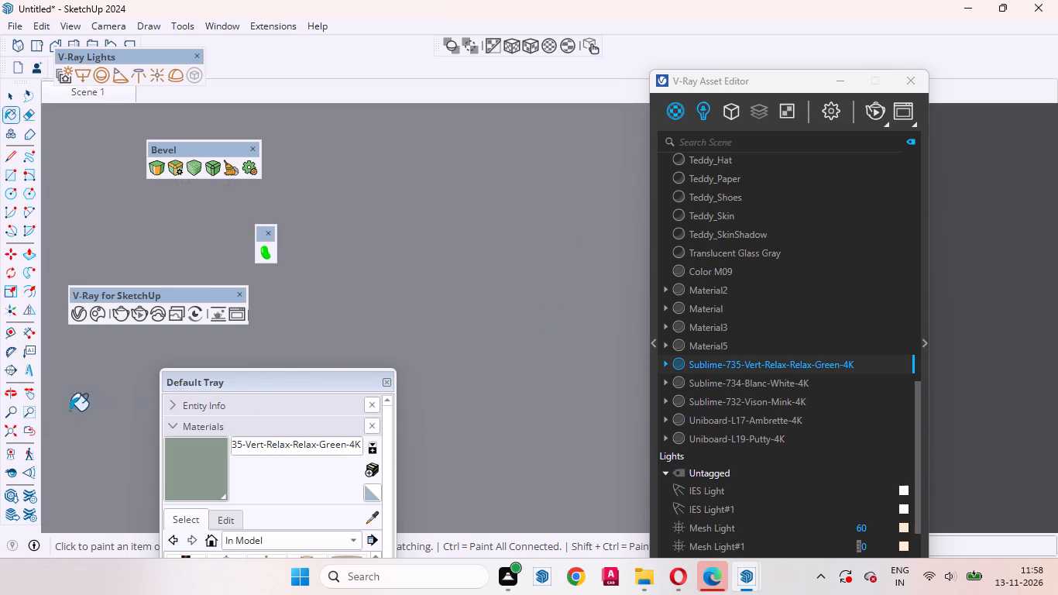
click(23, 432)
middle_drag(481, 325, 640, 319)
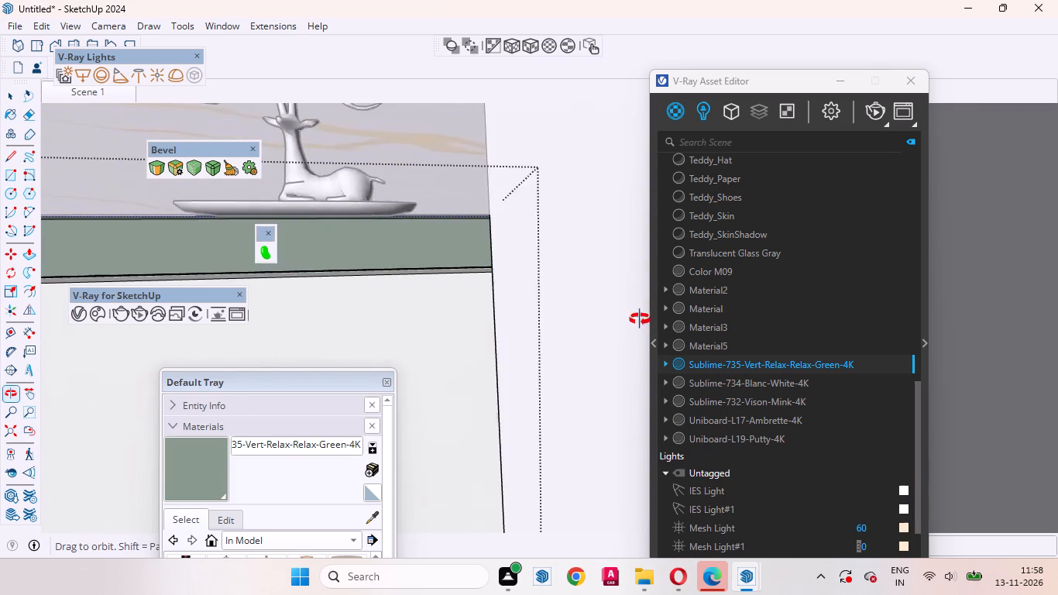
scroll(592, 290, down, 13)
scroll(555, 389, up, 8)
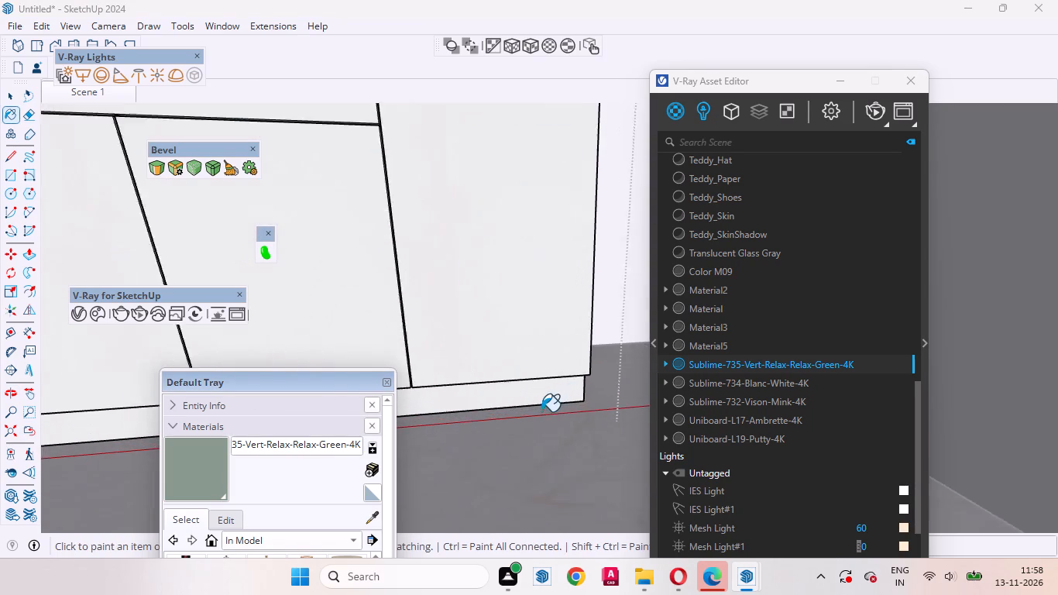
scroll(541, 411, up, 3)
click(541, 390)
Paint the underside of the countertop's front overhang with the green laminate.
scroll(512, 400, down, 15)
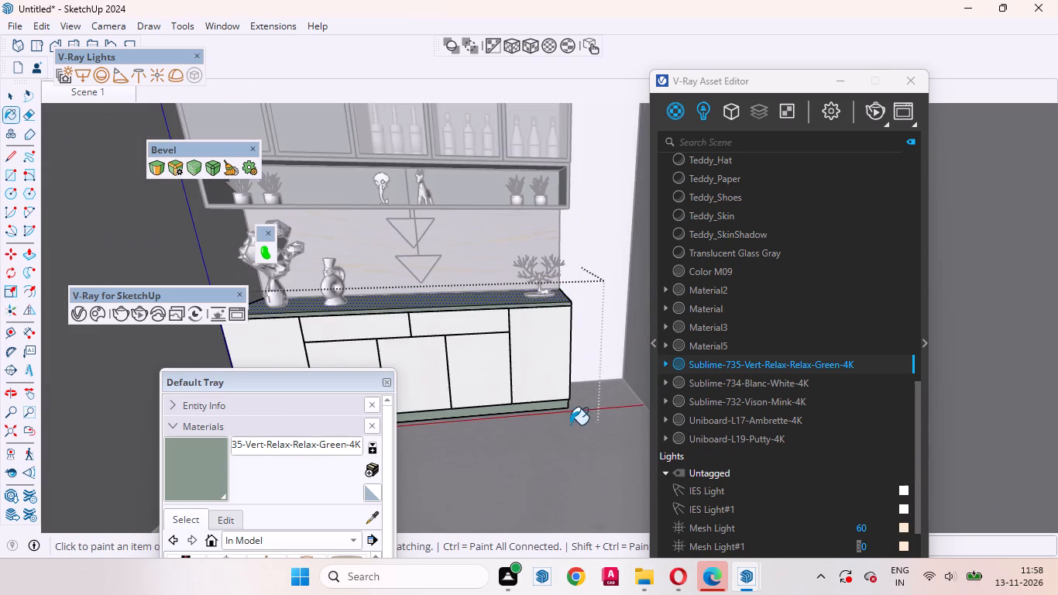
scroll(531, 302, up, 19)
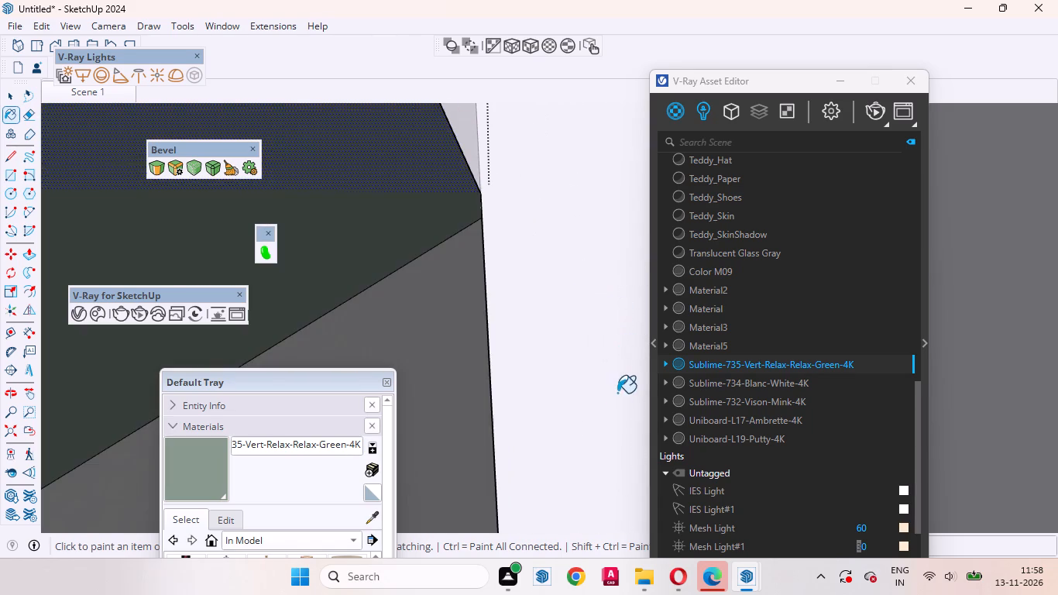
scroll(603, 400, down, 4)
middle_drag(563, 432, 562, 351)
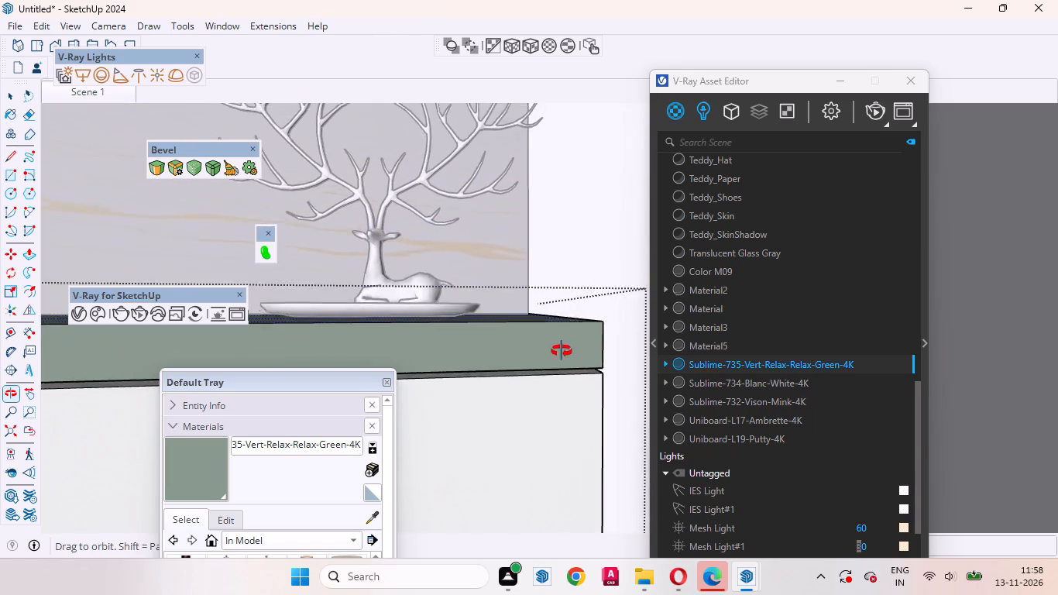
middle_drag(562, 351, 562, 342)
scroll(572, 351, up, 17)
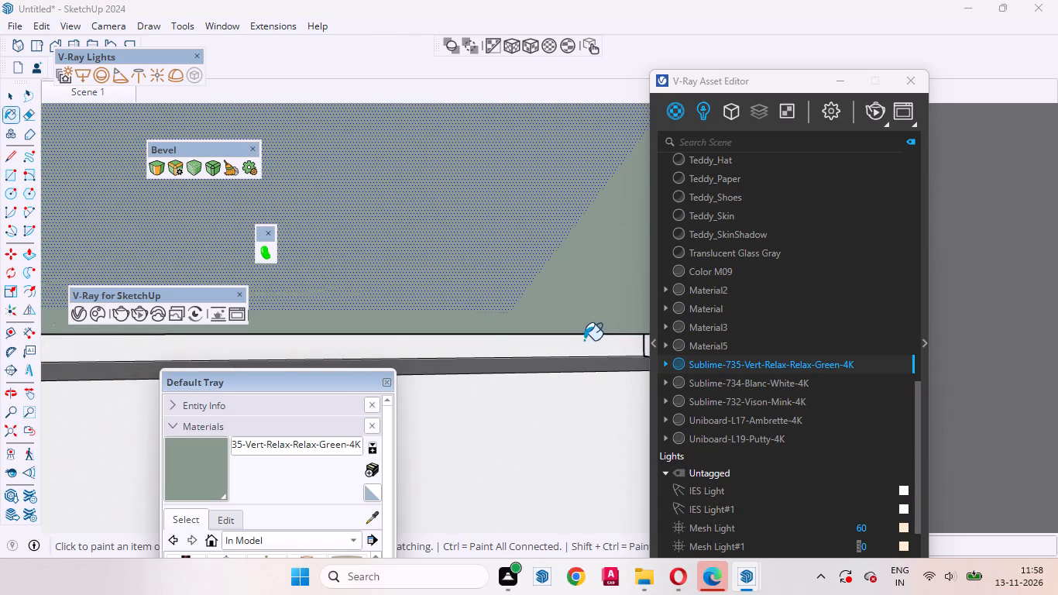
middle_drag(584, 340, 584, 299)
click(573, 315)
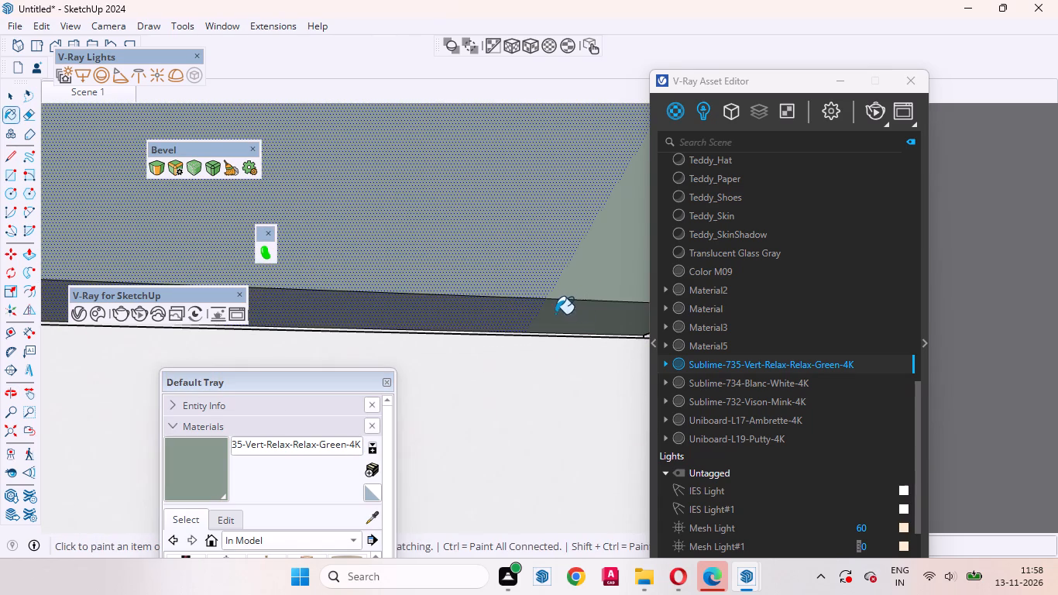
Close the base cabinet group and return to the Scene 1 view.
scroll(547, 351, down, 18)
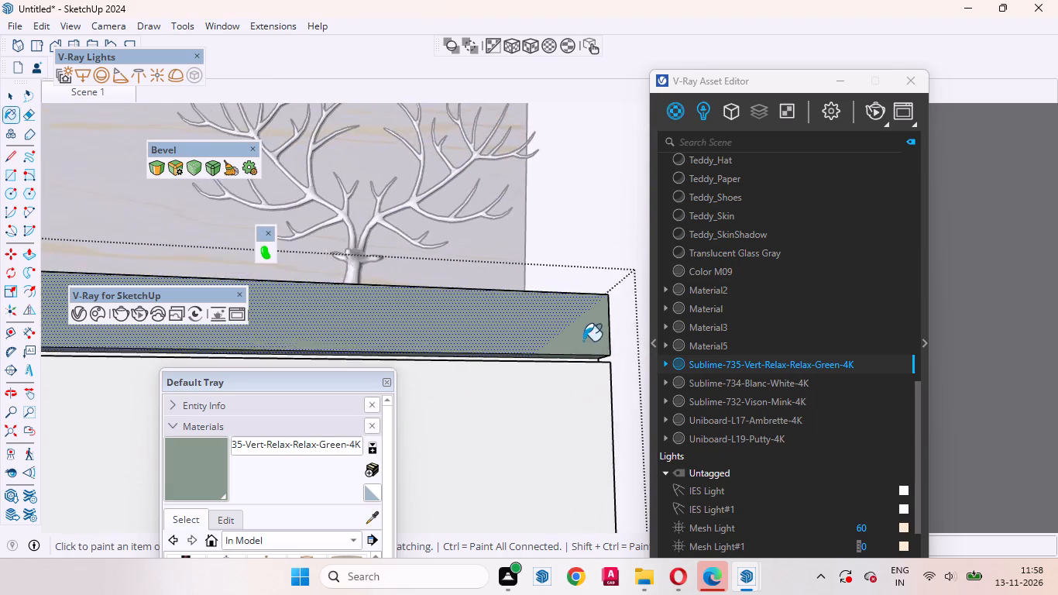
scroll(583, 341, down, 3)
click(81, 91)
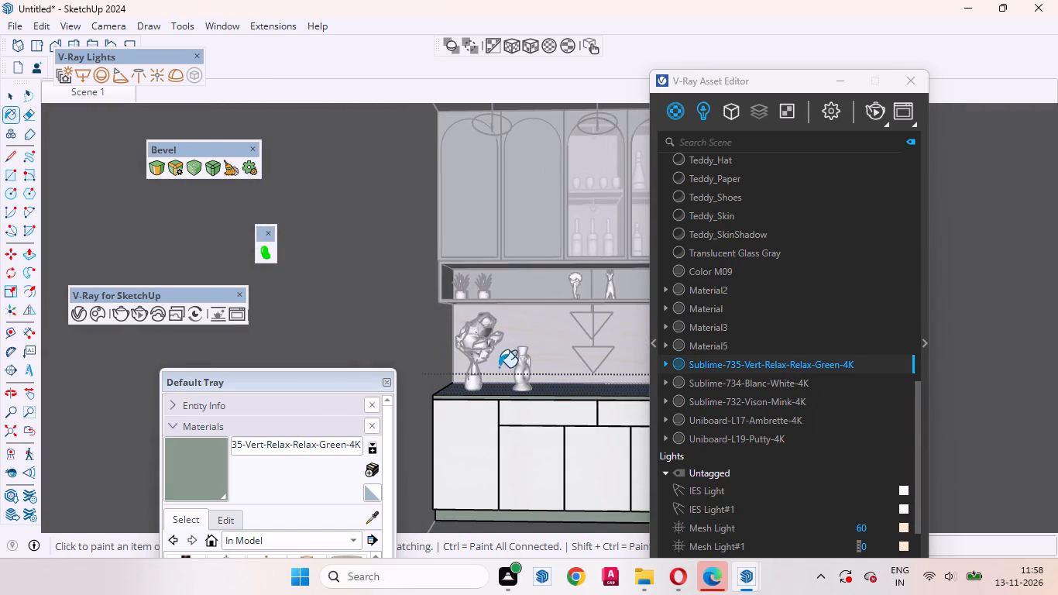
click(5, 91)
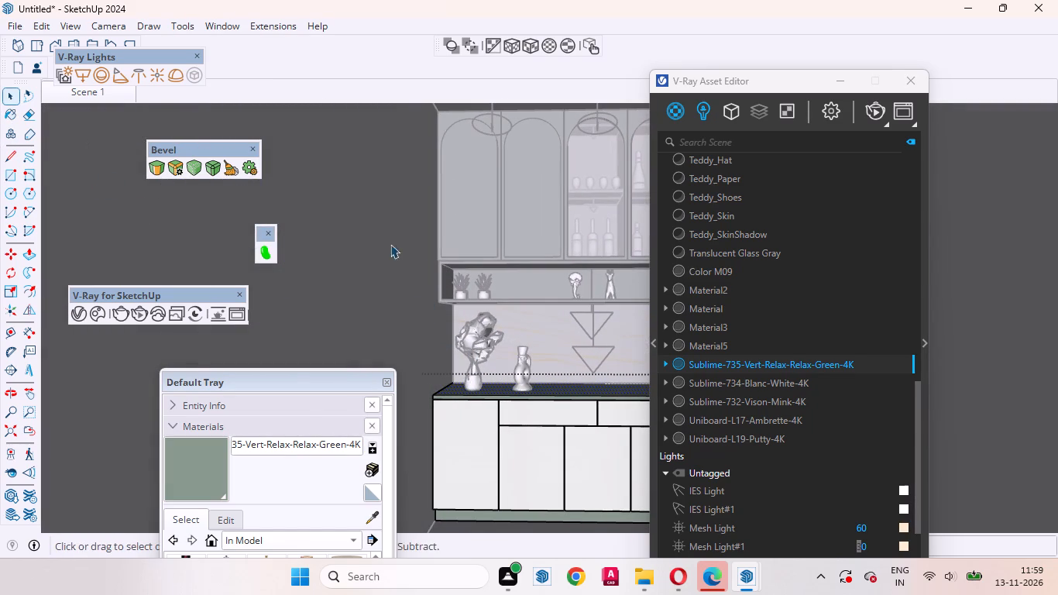
scroll(489, 278, down, 12)
triple_click(357, 328)
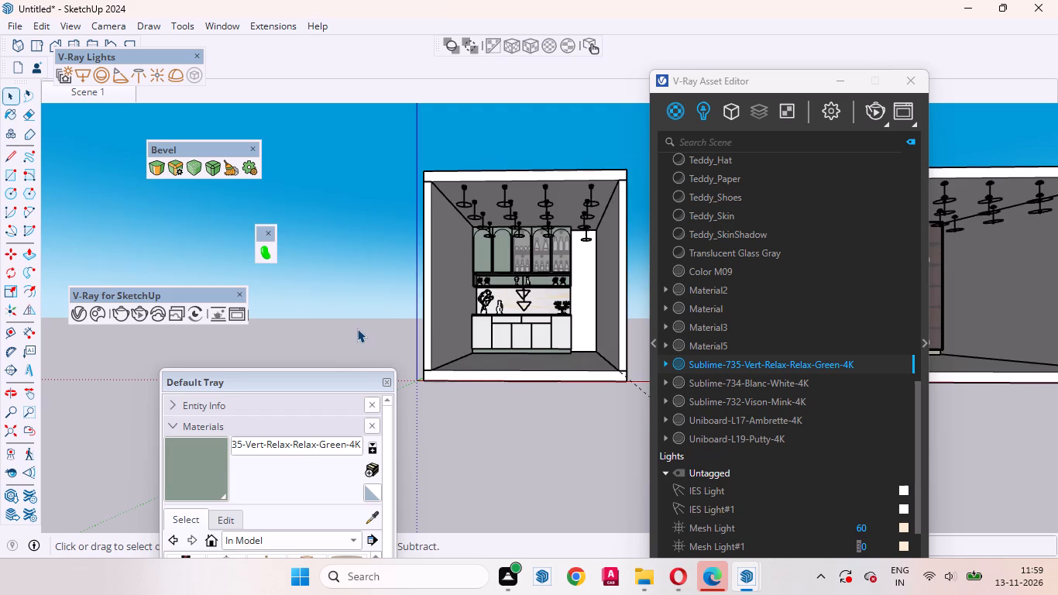
click(88, 95)
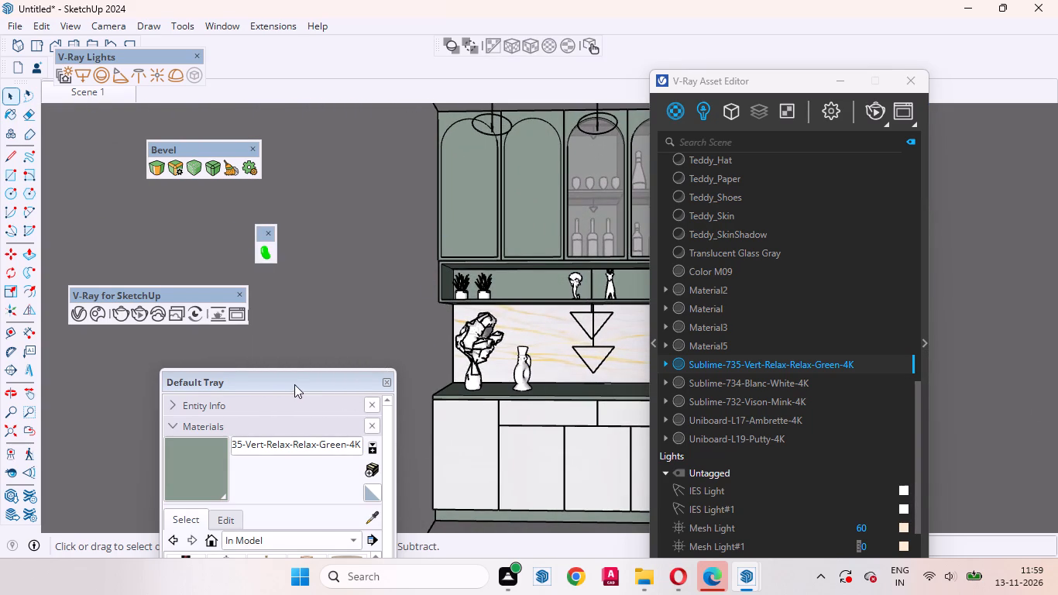
Move the Default Tray higher to reveal its material swatches and open 3D Warehouse.
drag(294, 383, 256, 304)
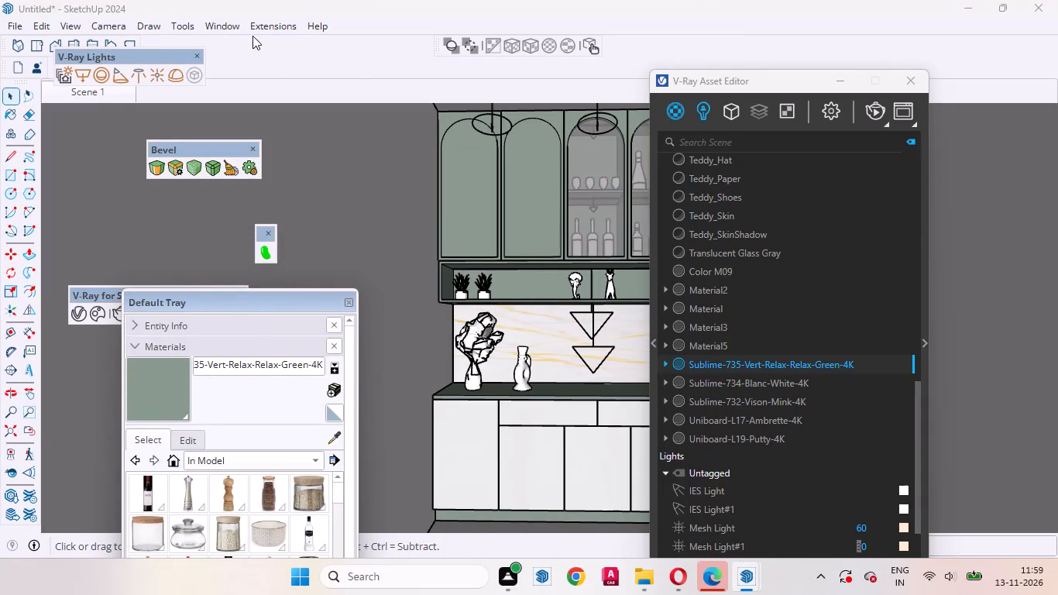
click(227, 25)
click(284, 142)
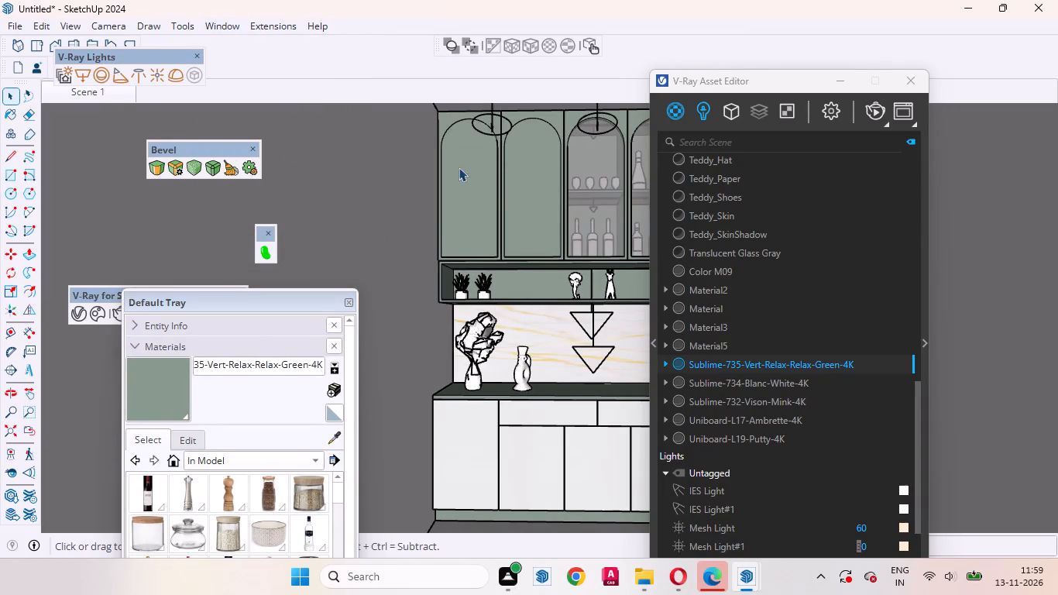
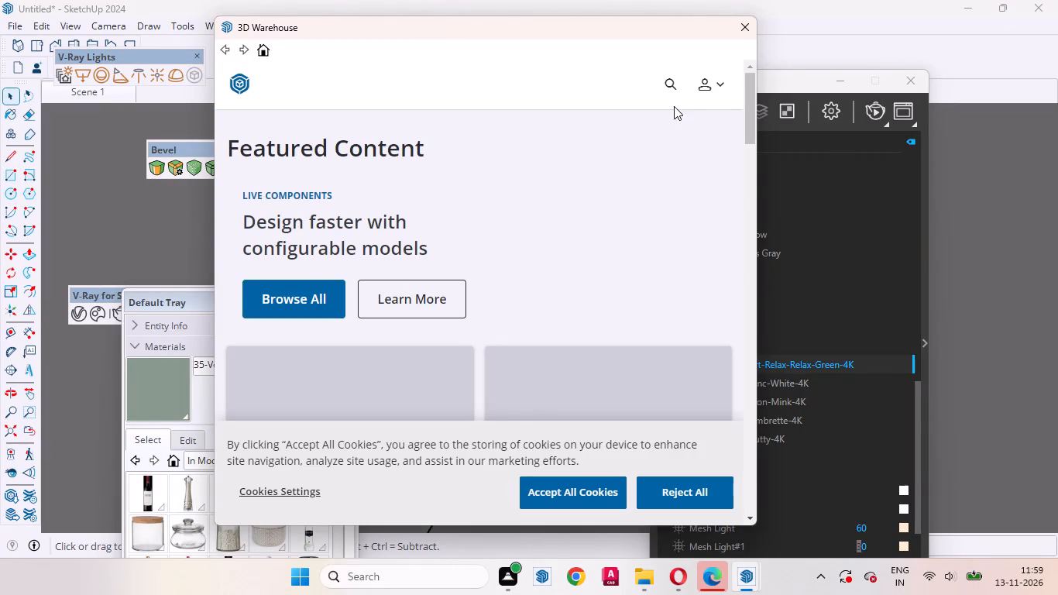
Search the 3D Warehouse for "handels".
click(671, 87)
click(372, 88)
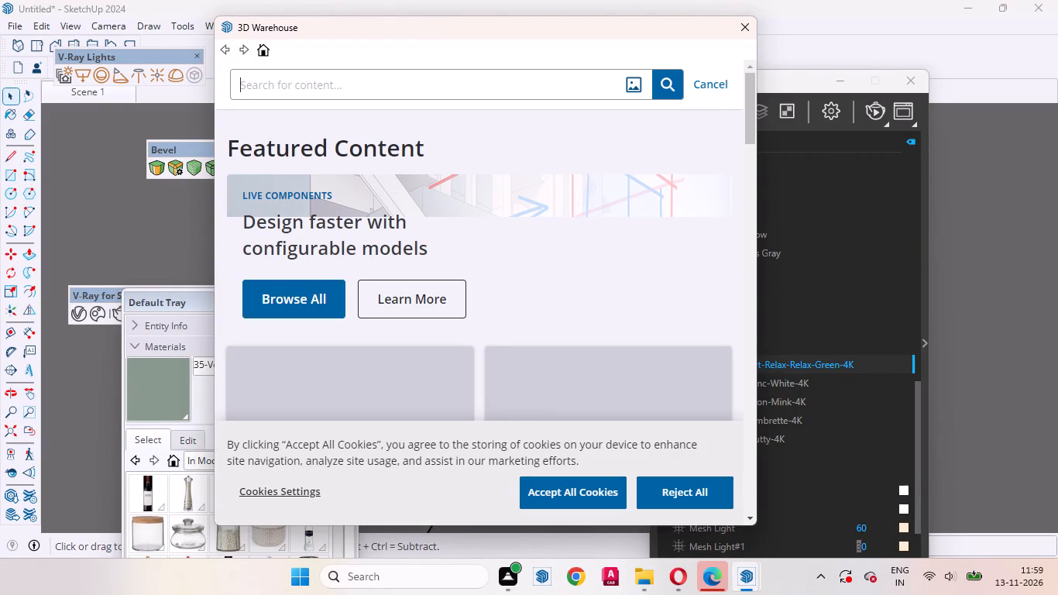
text(ha)
text(nde)
text(ls)
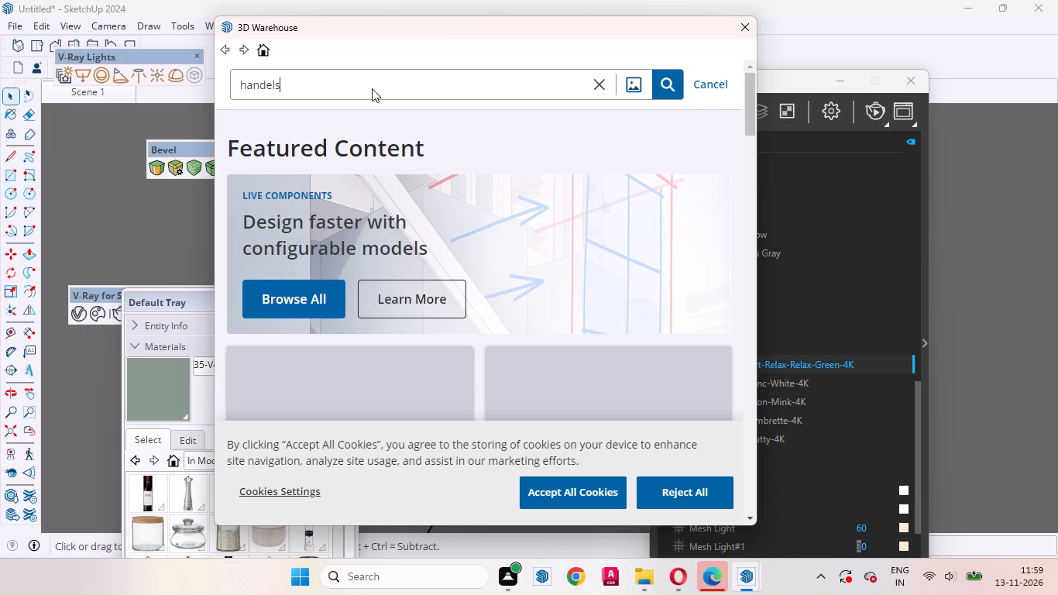
key(Return)
click(671, 85)
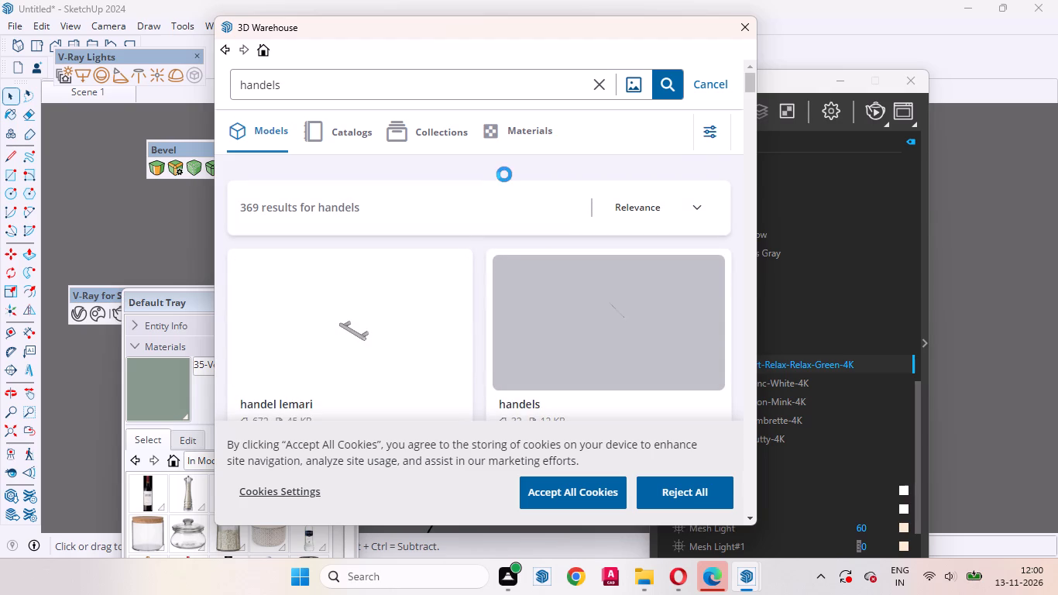
Browse the 3D Warehouse model results for "handels" to look for a suitable furniture handle.
scroll(522, 242, down, 4)
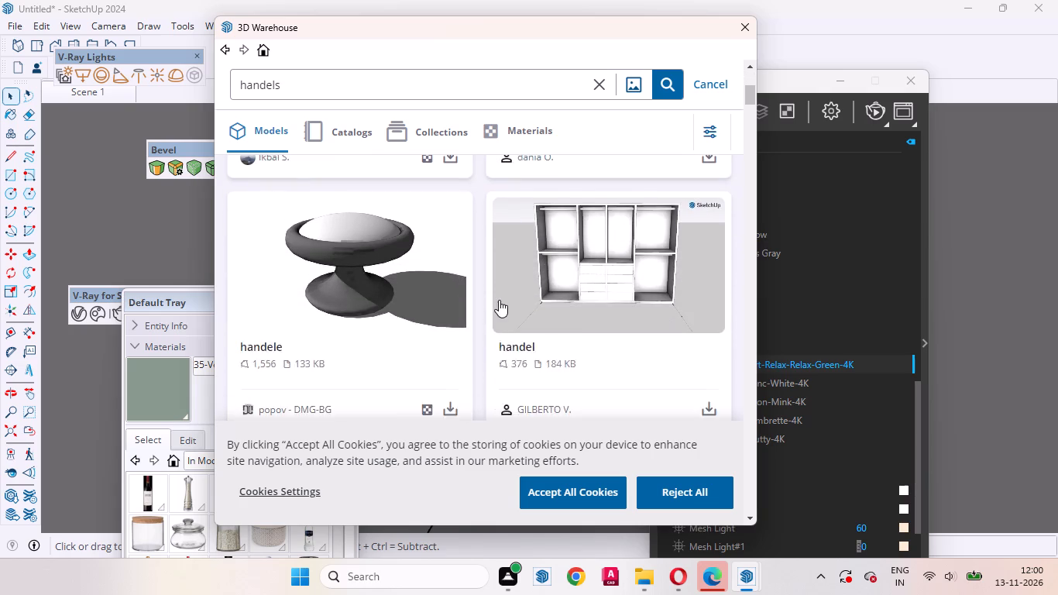
scroll(499, 300, down, 7)
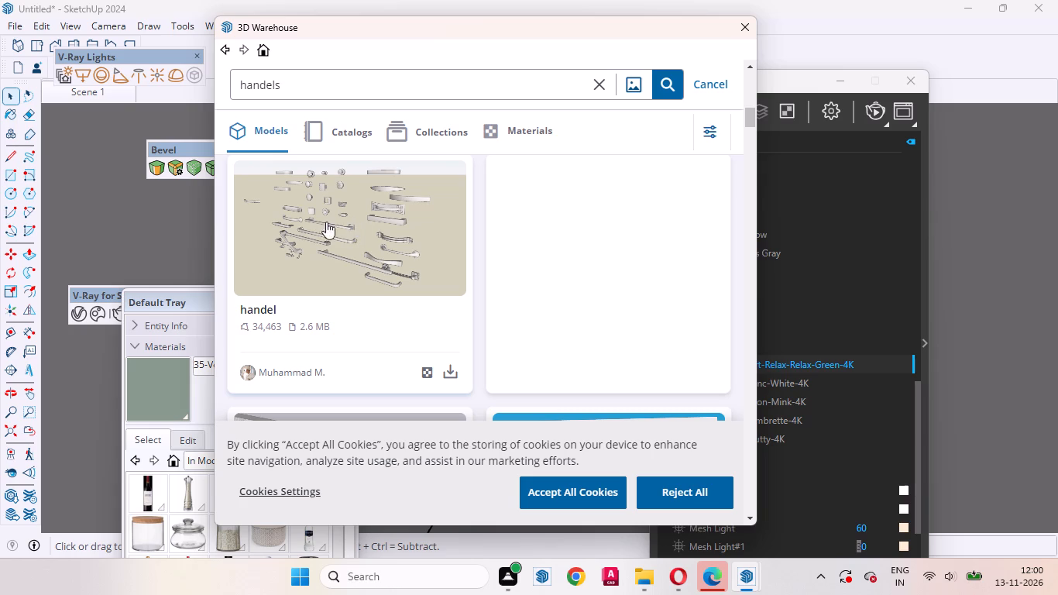
scroll(383, 230, down, 1)
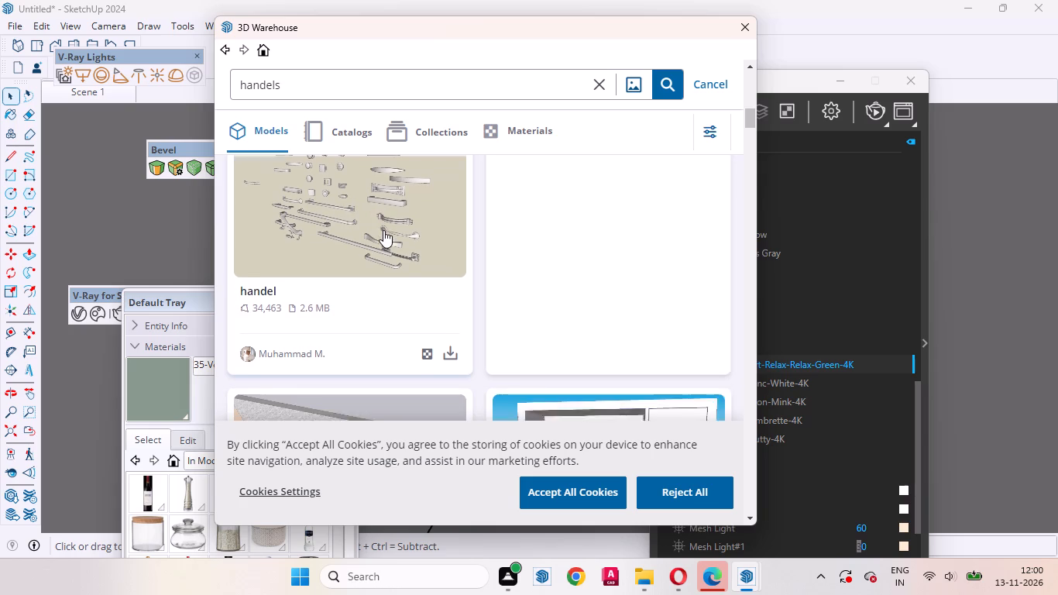
scroll(383, 230, up, 1)
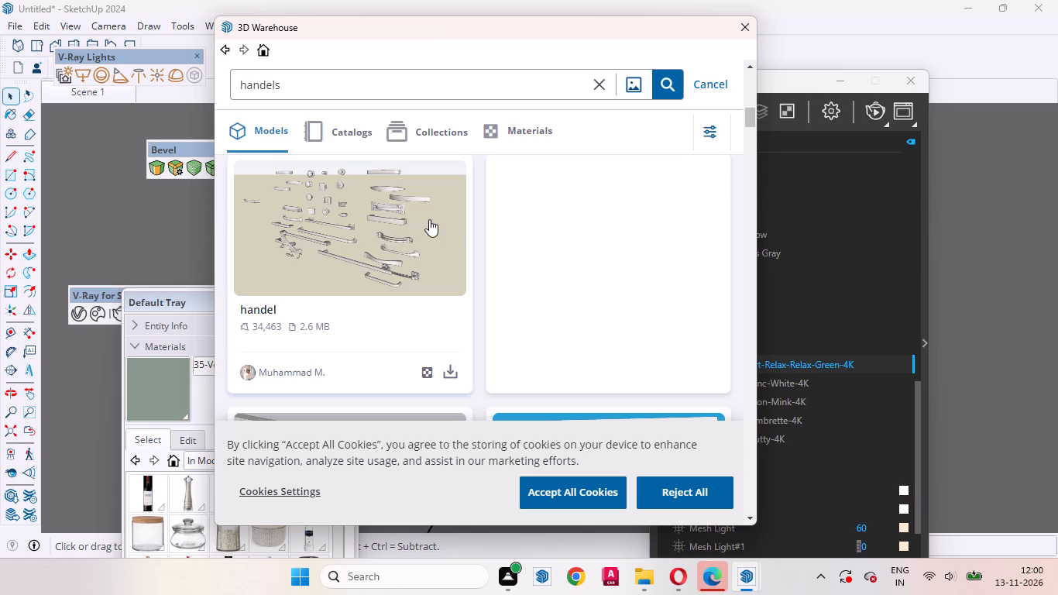
scroll(369, 228, down, 2)
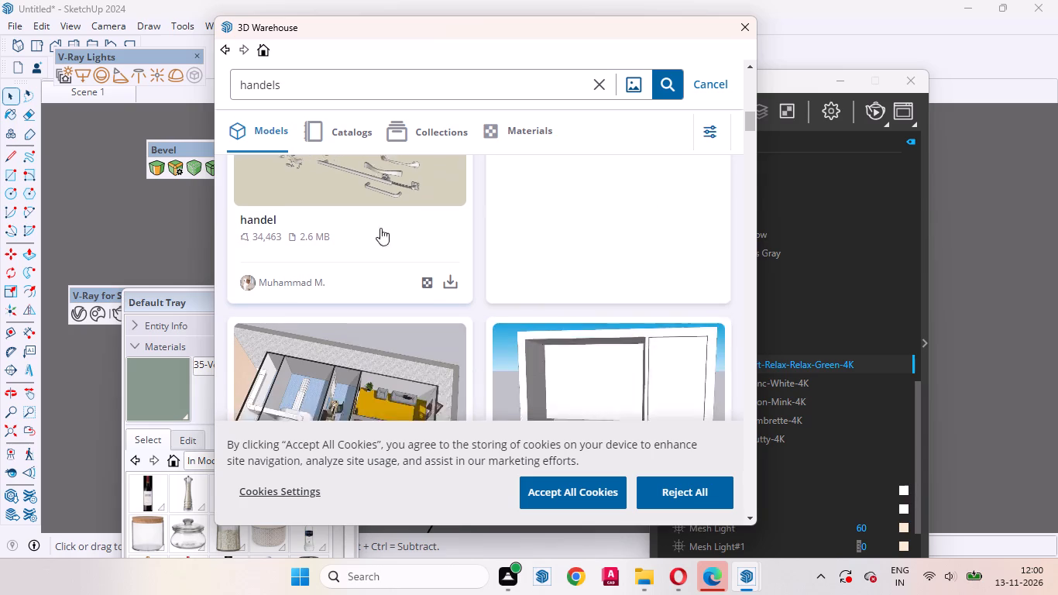
scroll(416, 233, down, 8)
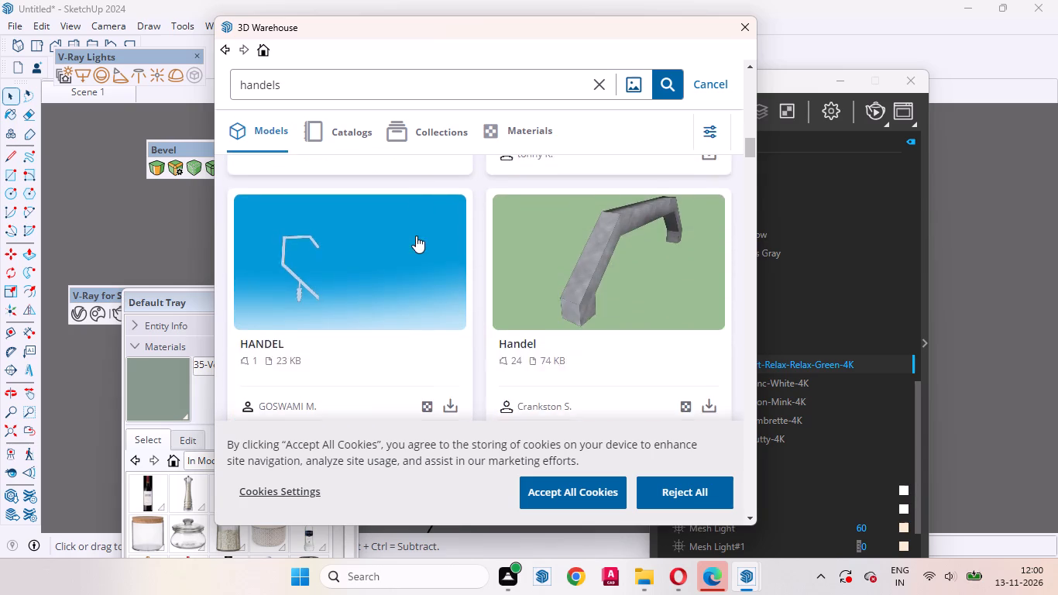
scroll(416, 236, down, 10)
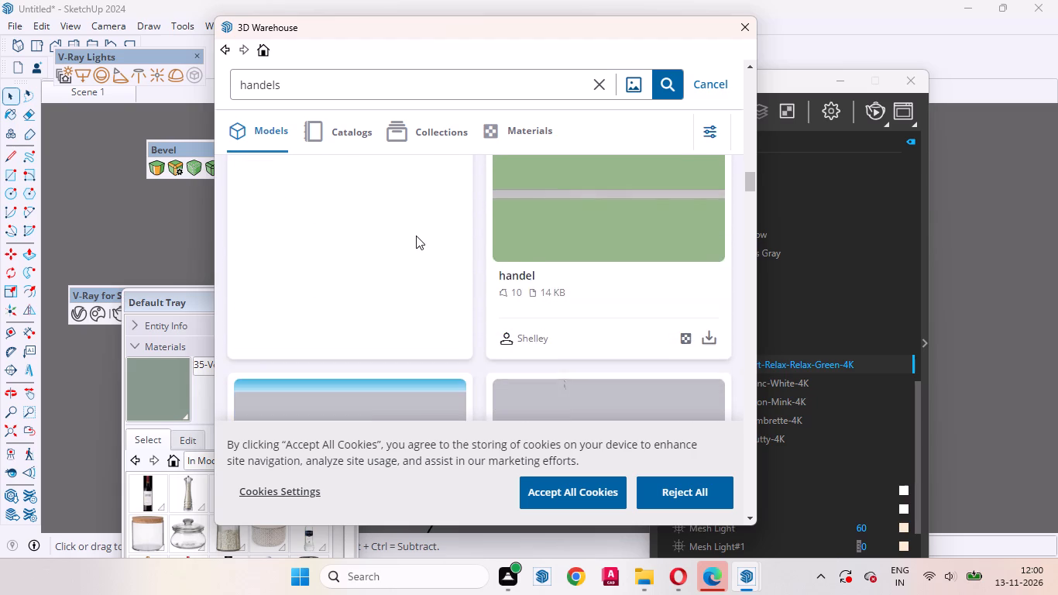
scroll(416, 236, down, 9)
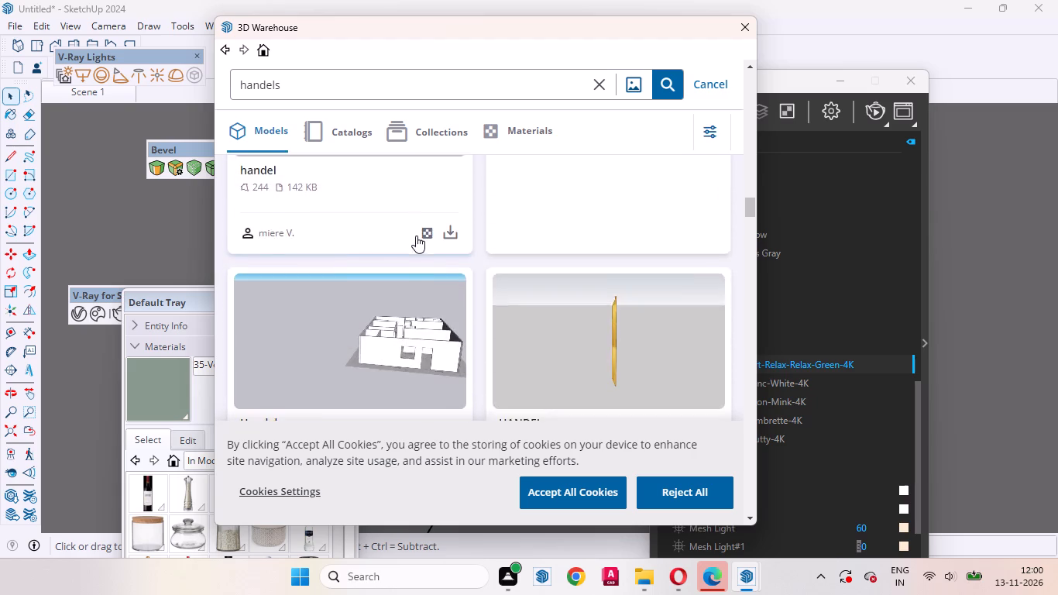
scroll(416, 236, down, 1)
scroll(414, 238, up, 4)
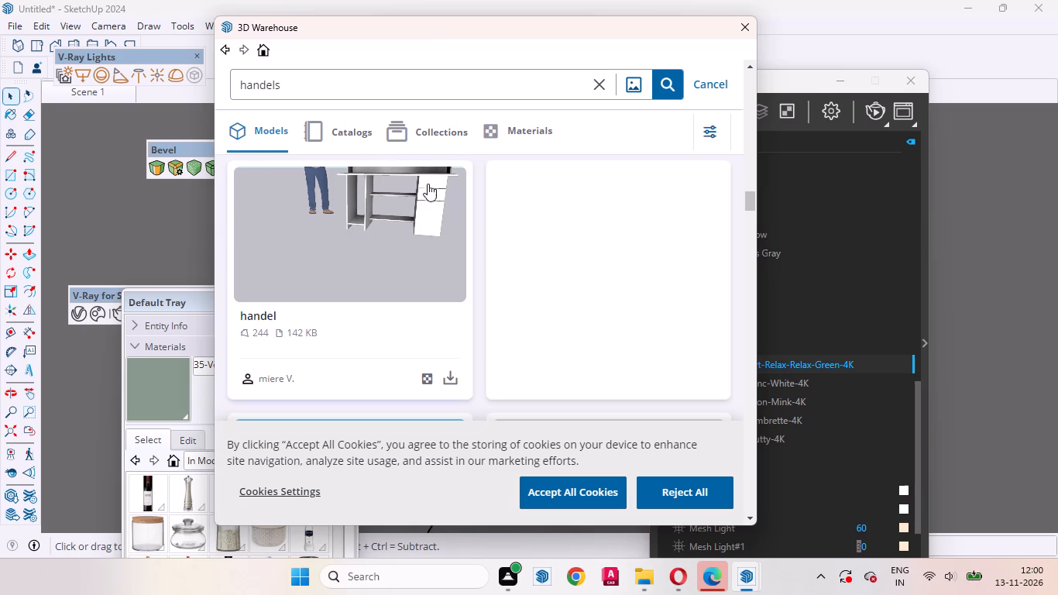
scroll(531, 222, down, 2)
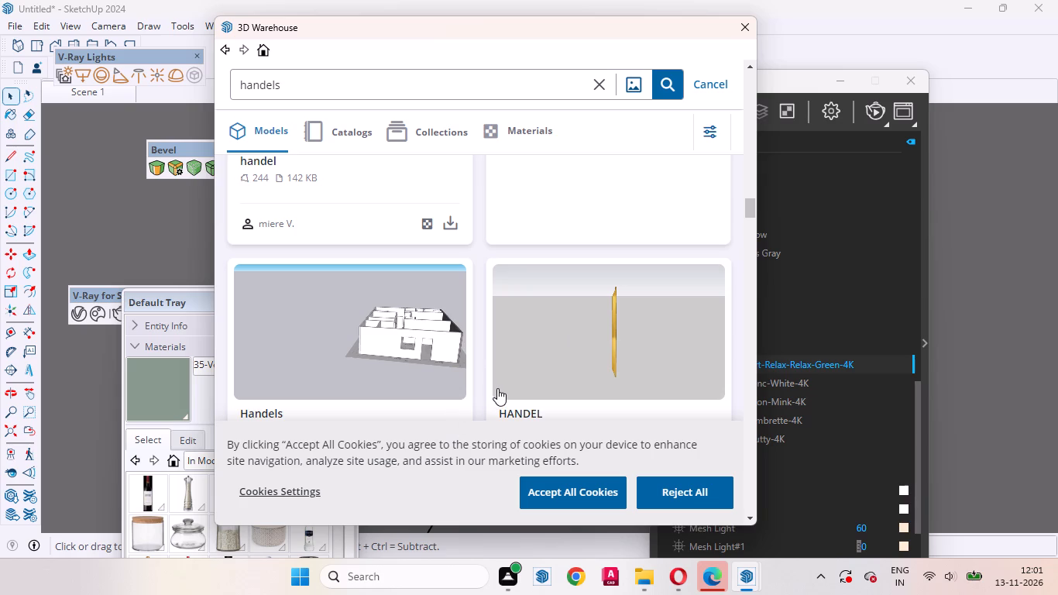
scroll(499, 350, down, 4)
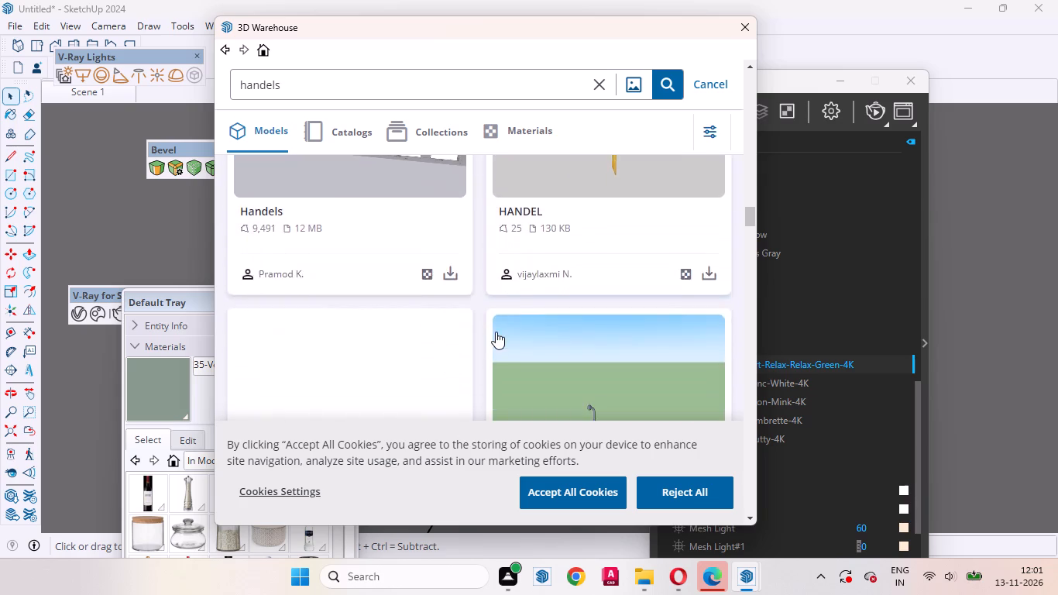
scroll(496, 332, down, 6)
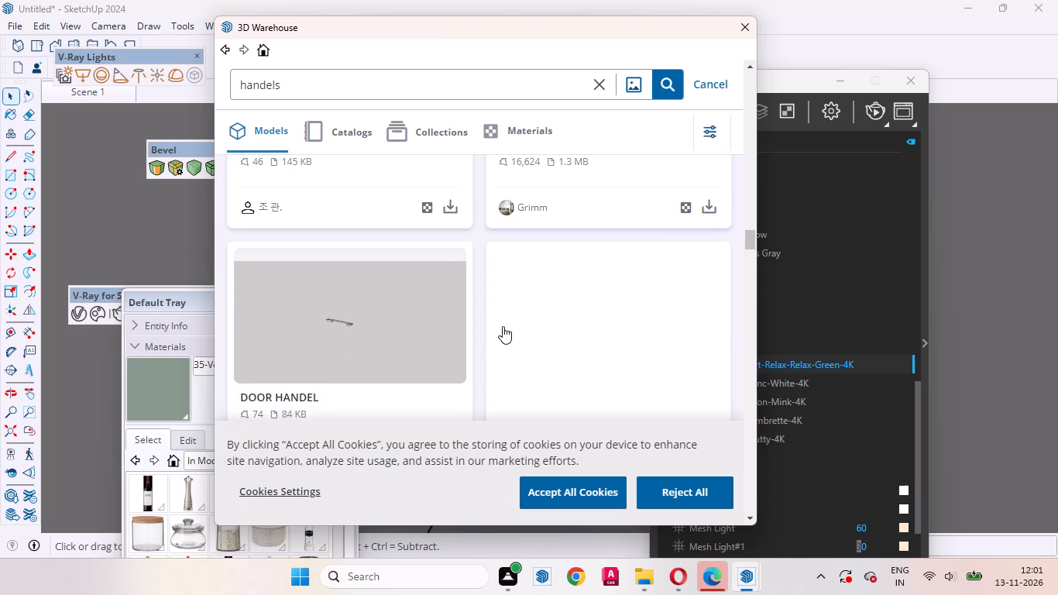
scroll(503, 326, down, 10)
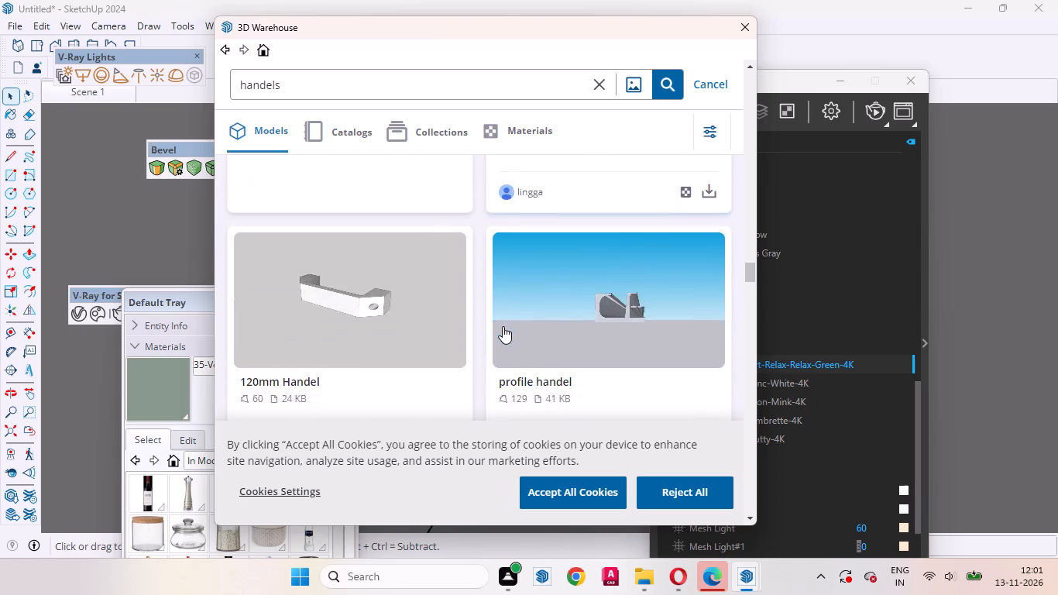
scroll(503, 326, down, 9)
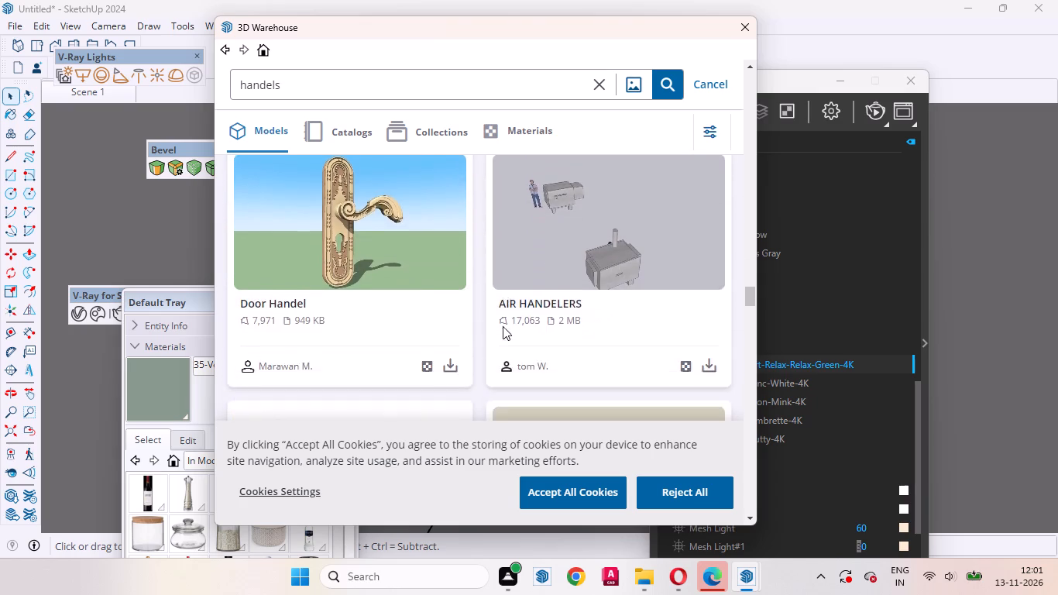
scroll(503, 326, down, 9)
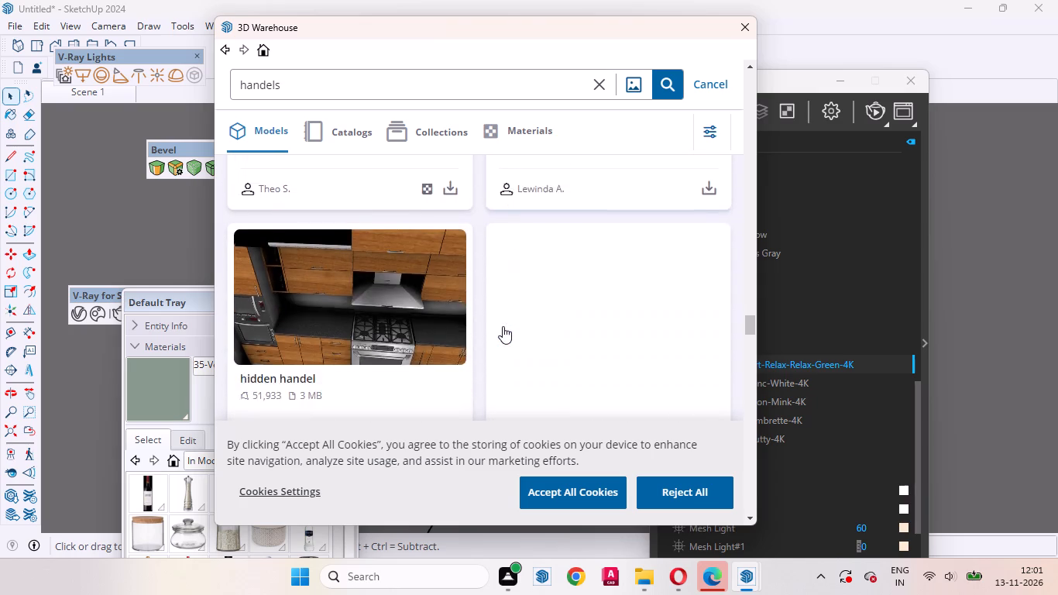
scroll(503, 326, down, 7)
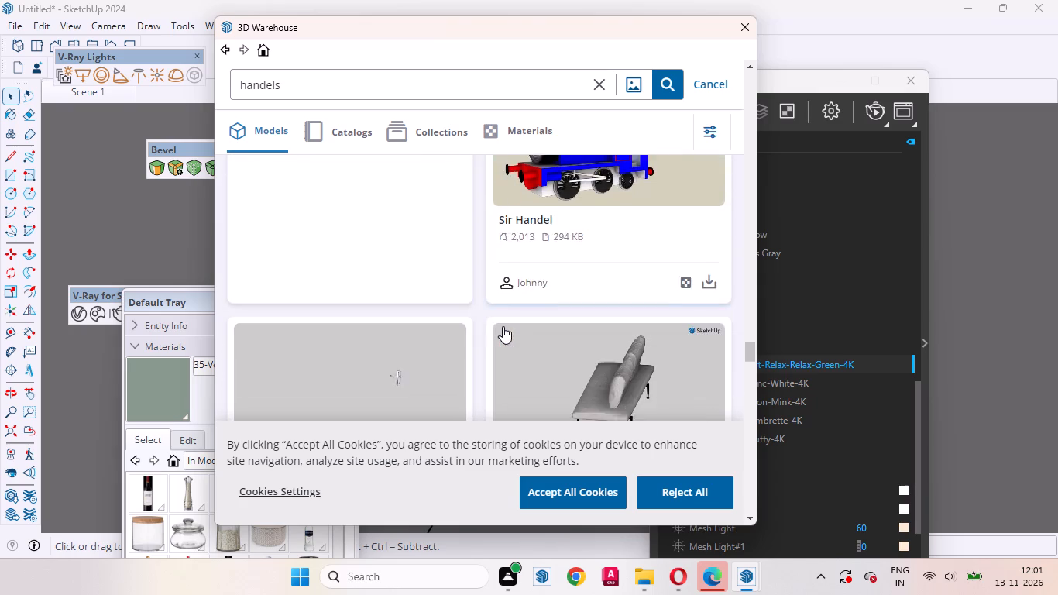
scroll(503, 326, down, 6)
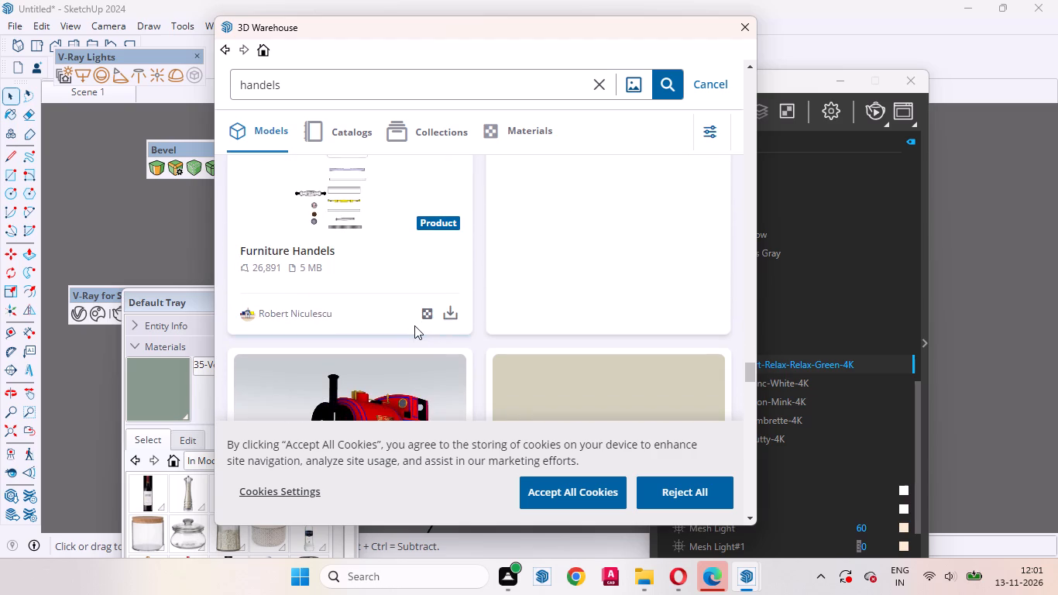
scroll(414, 325, up, 1)
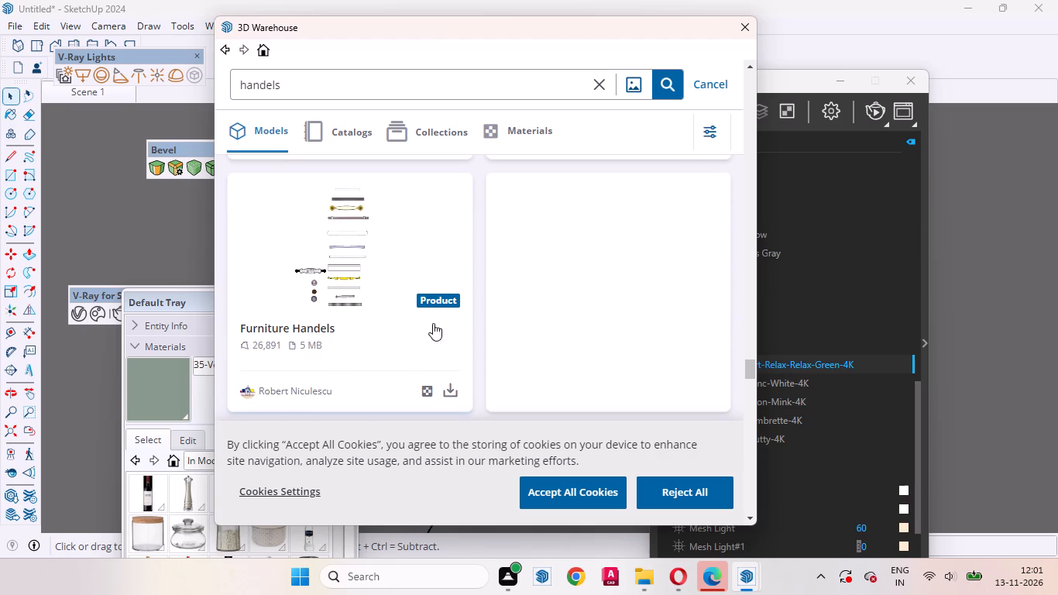
scroll(450, 325, down, 1)
scroll(452, 346, up, 1)
scroll(455, 341, down, 8)
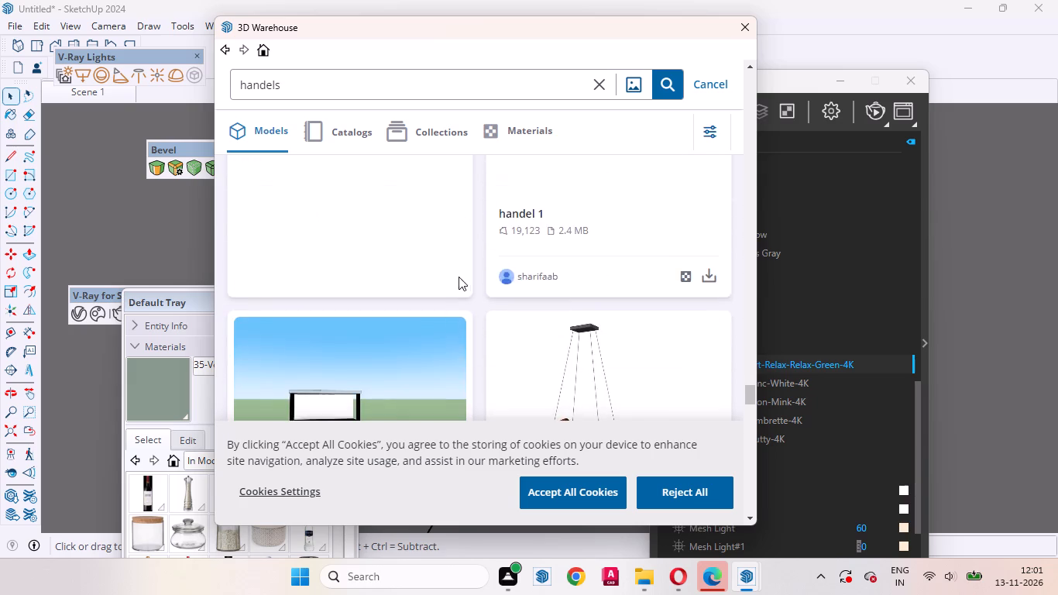
scroll(463, 283, up, 4)
scroll(513, 268, down, 1)
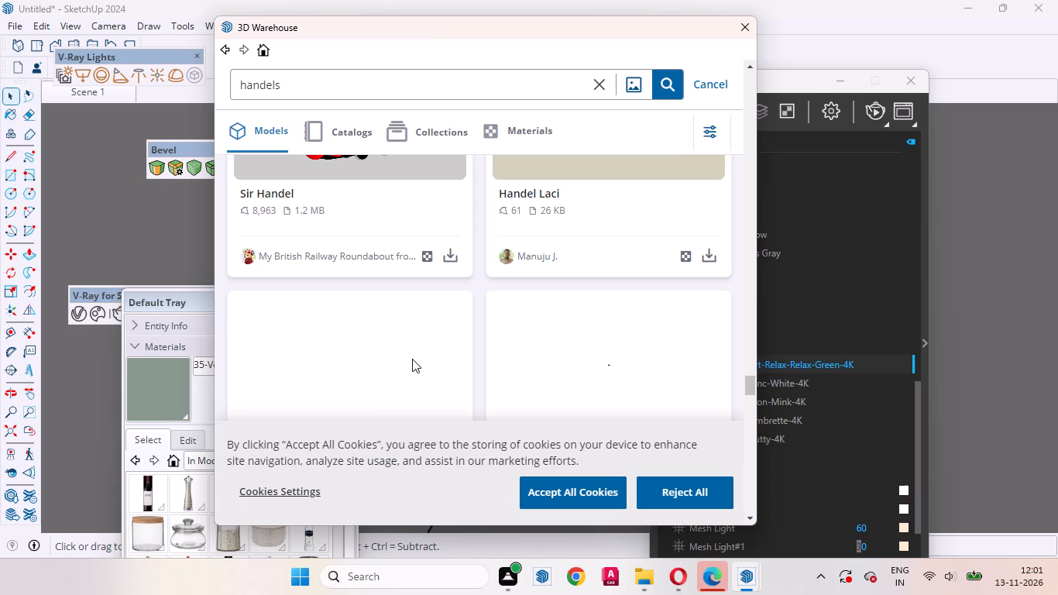
scroll(435, 356, down, 1)
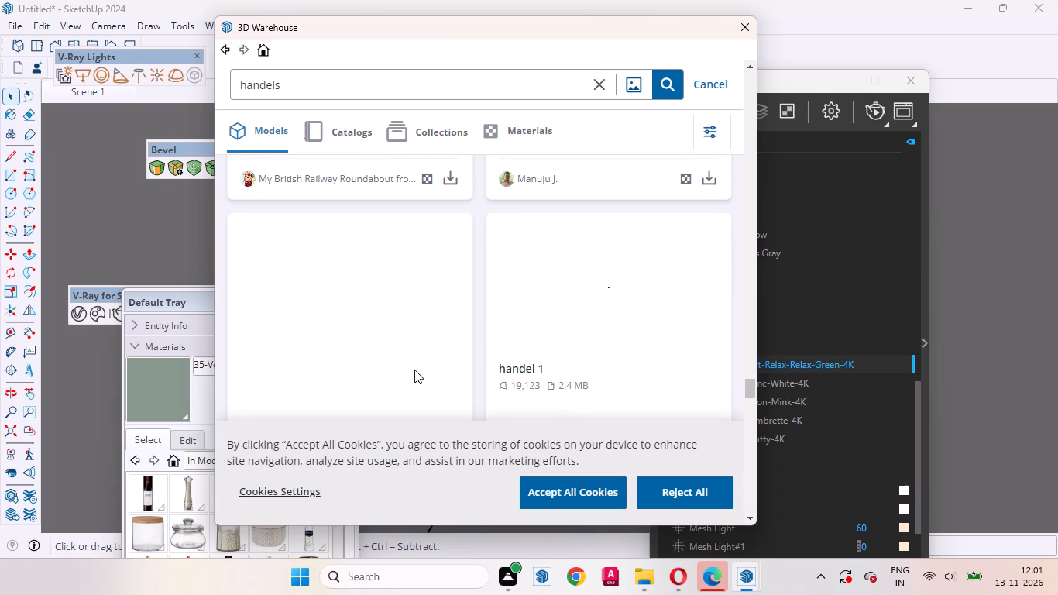
scroll(528, 230, down, 1)
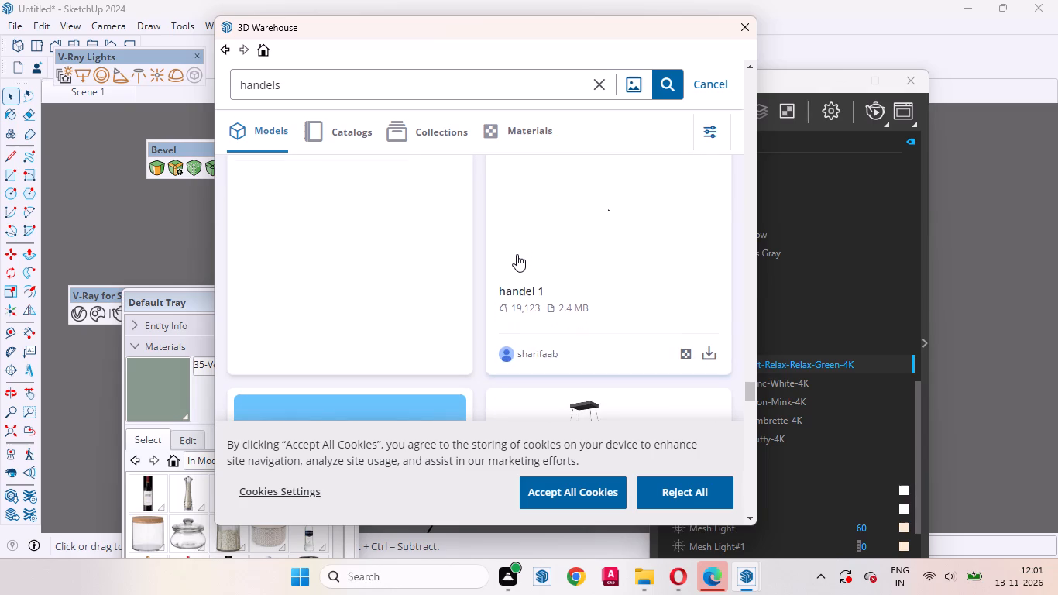
scroll(537, 246, down, 1)
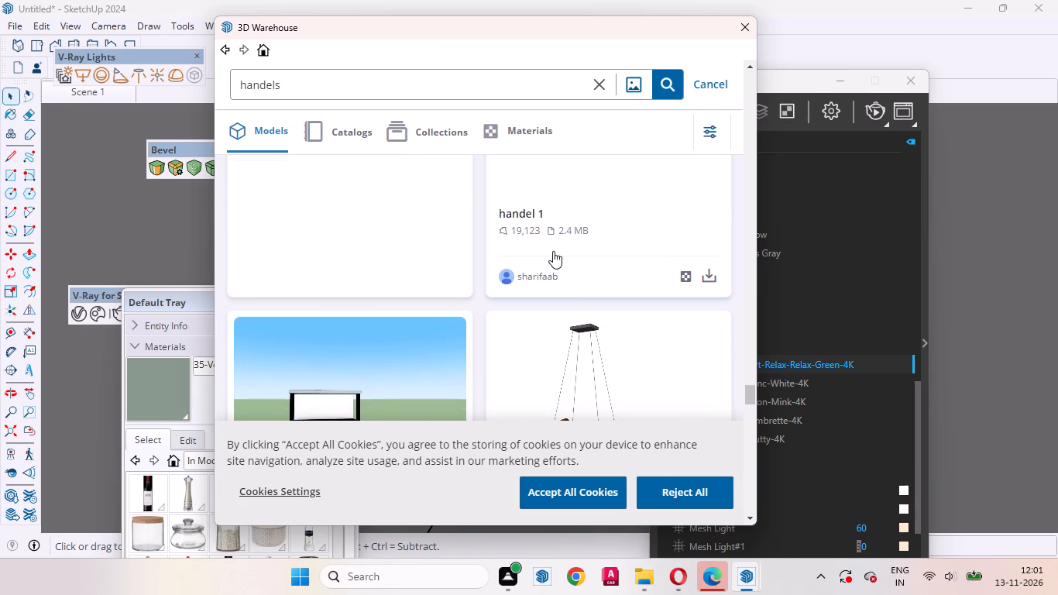
scroll(606, 259, down, 1)
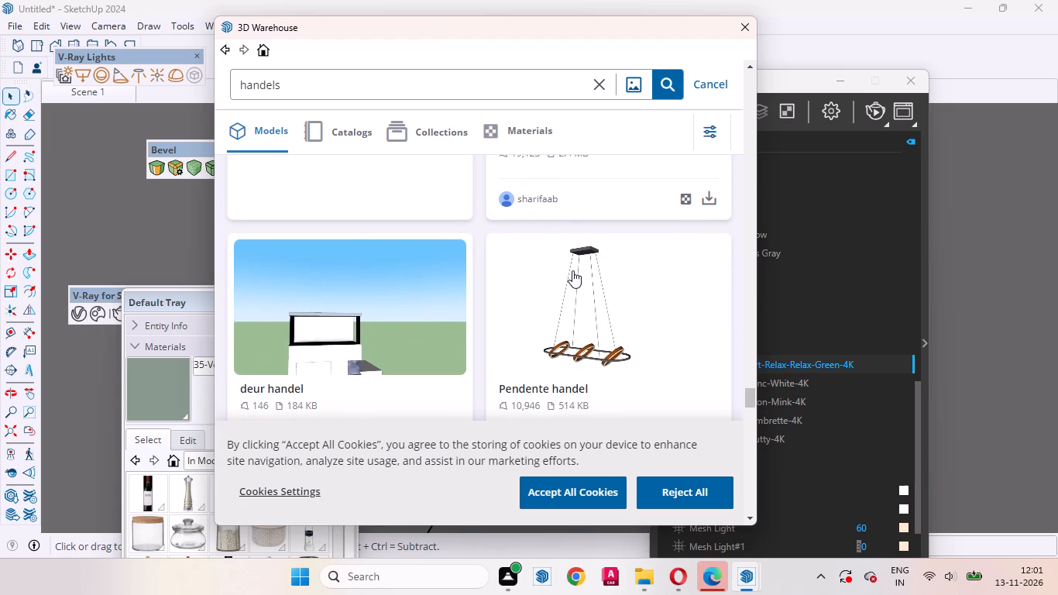
scroll(586, 257, down, 1)
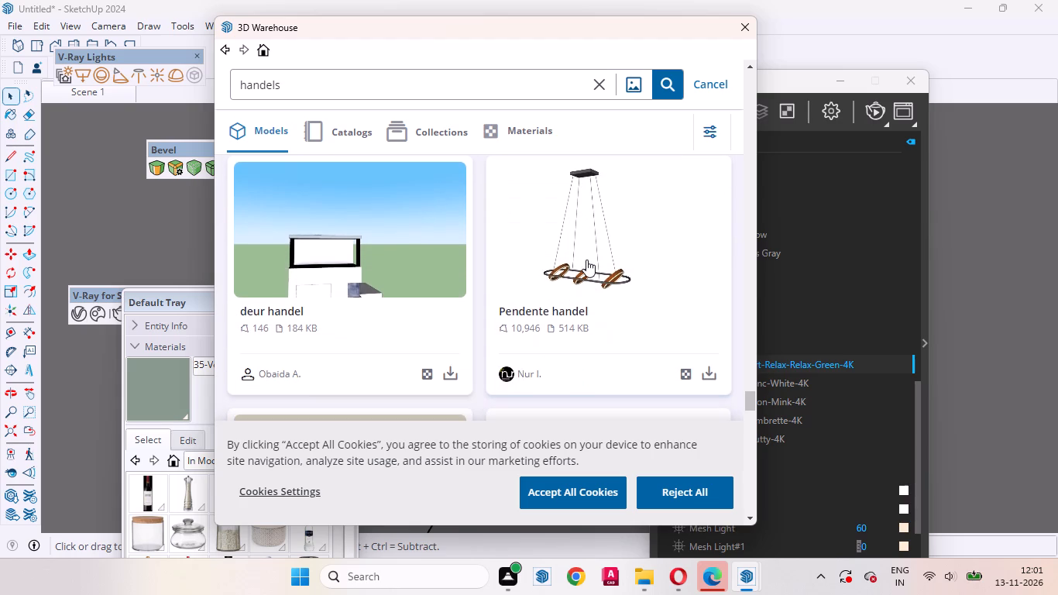
scroll(586, 260, down, 1)
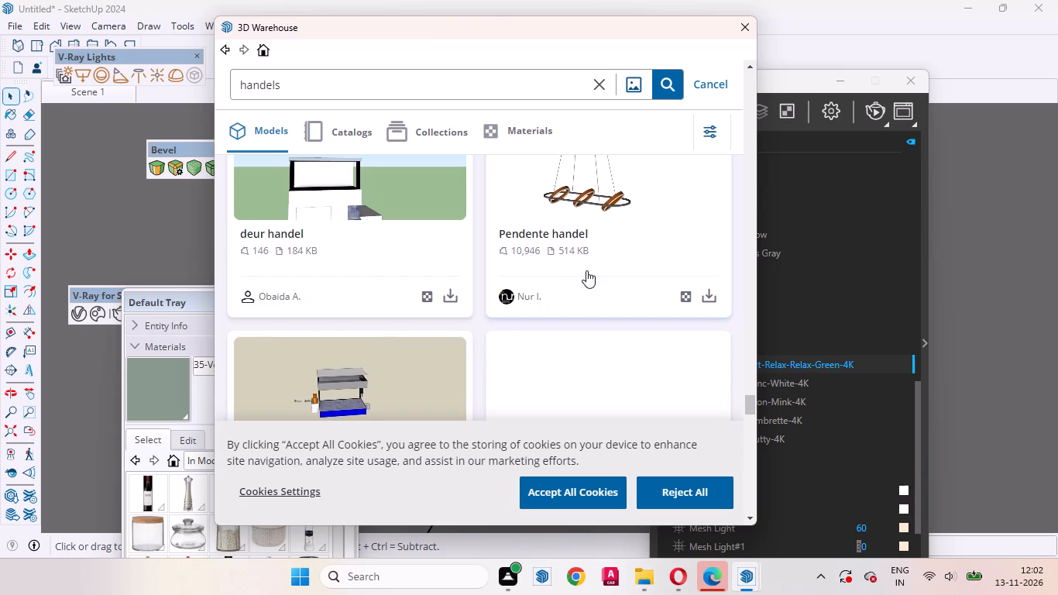
scroll(587, 270, up, 1)
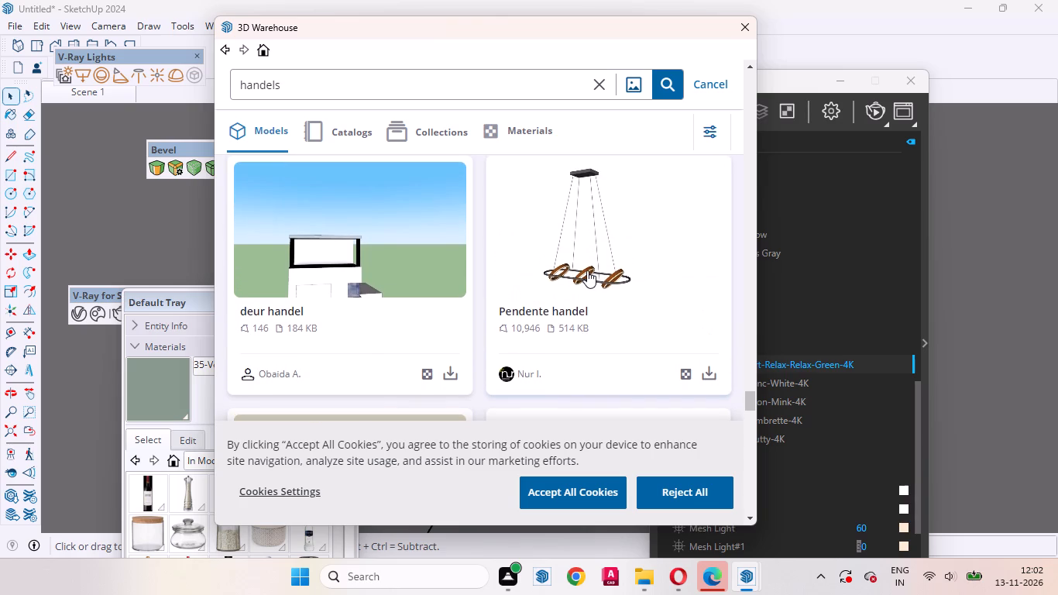
scroll(587, 270, down, 1)
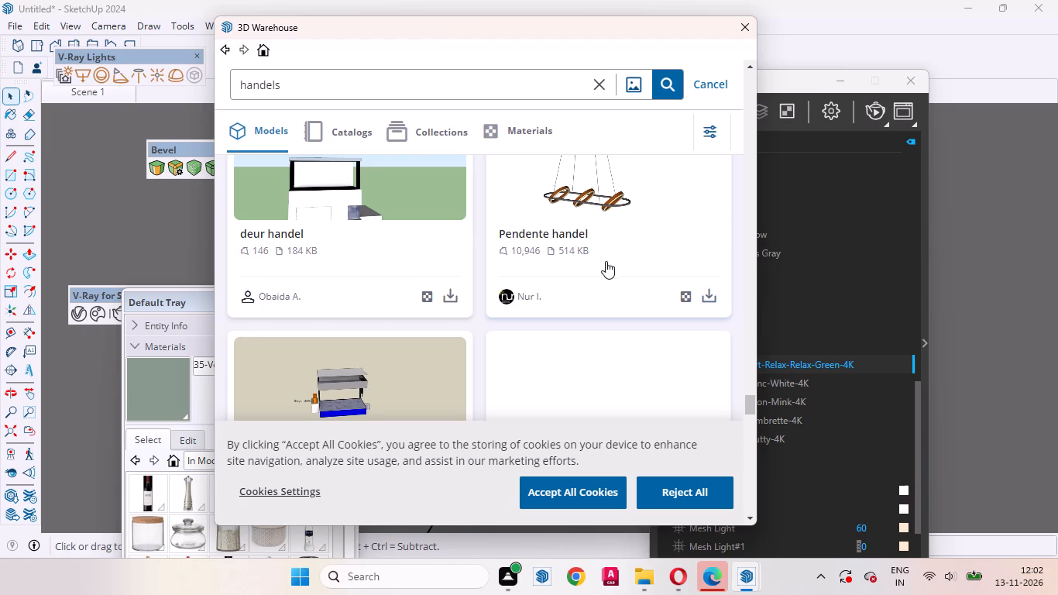
scroll(606, 261, down, 12)
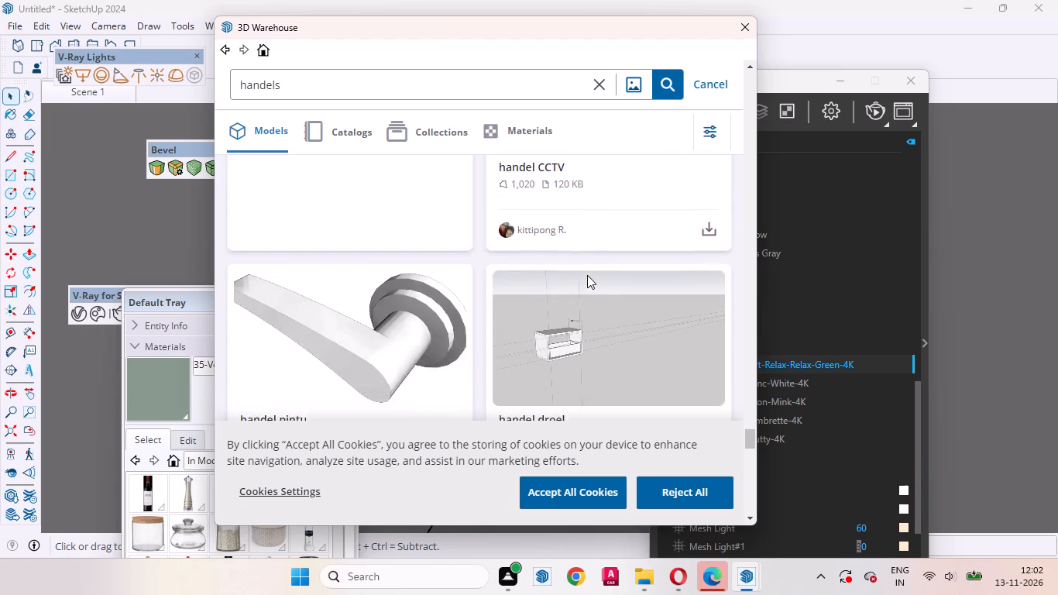
Look through the remaining model results for "handels" for a suitable furniture handle.
scroll(587, 275, down, 13)
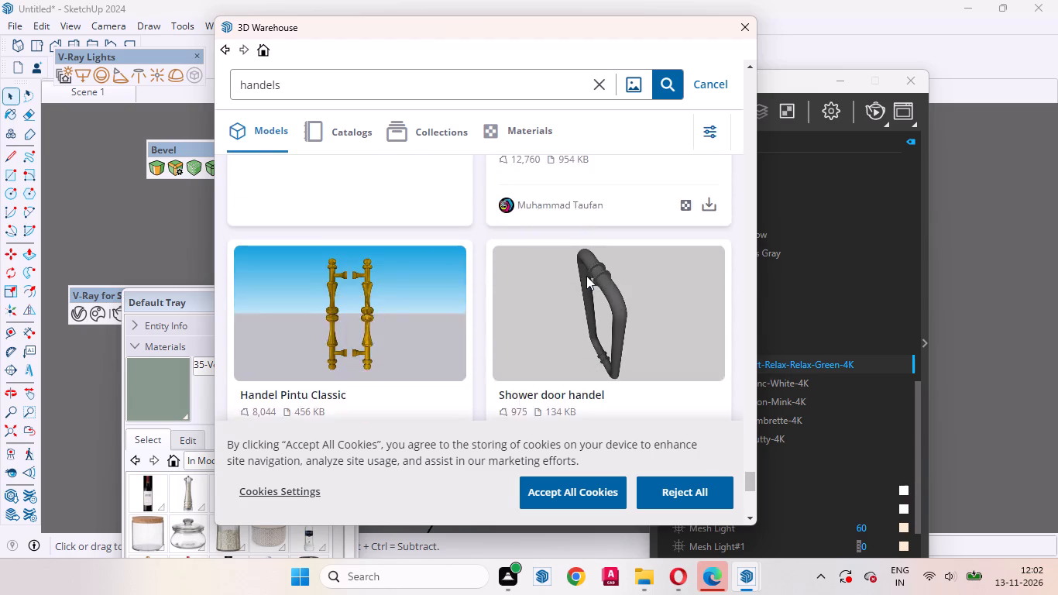
scroll(586, 276, down, 9)
scroll(586, 276, up, 1)
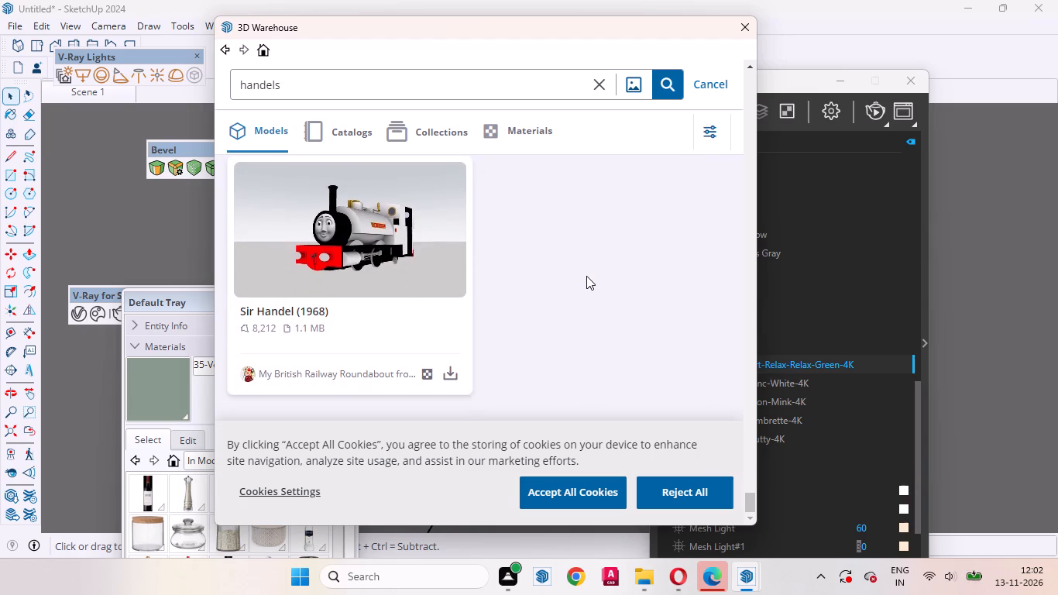
scroll(586, 276, up, 17)
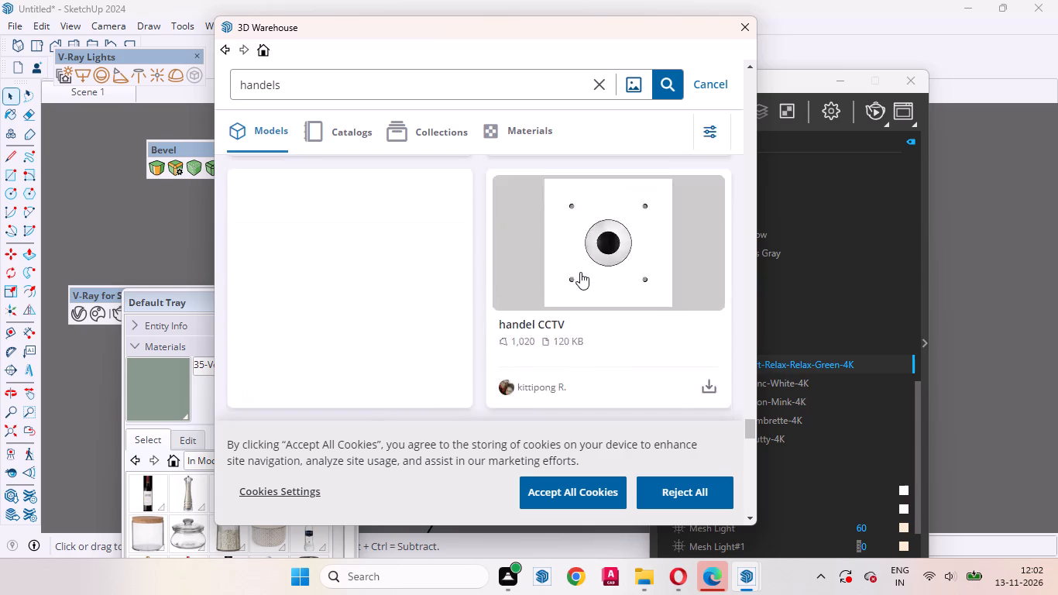
scroll(580, 272, up, 17)
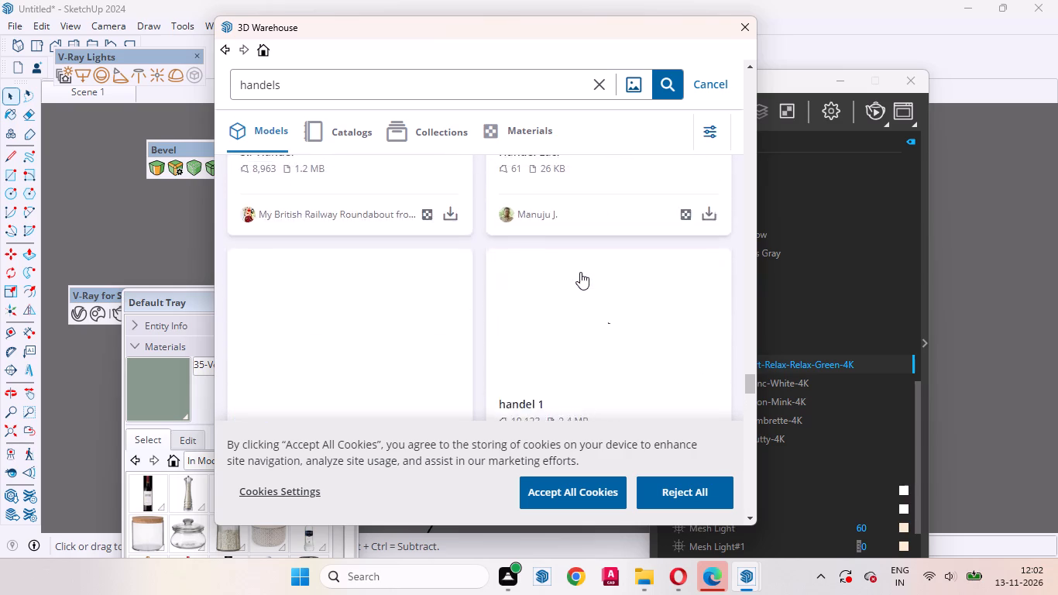
scroll(580, 272, up, 10)
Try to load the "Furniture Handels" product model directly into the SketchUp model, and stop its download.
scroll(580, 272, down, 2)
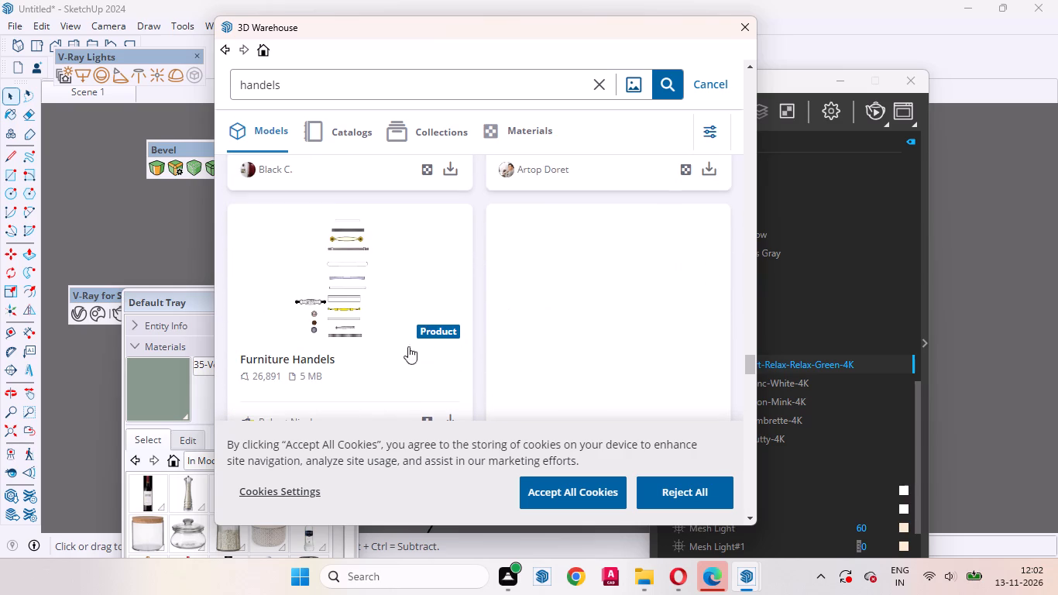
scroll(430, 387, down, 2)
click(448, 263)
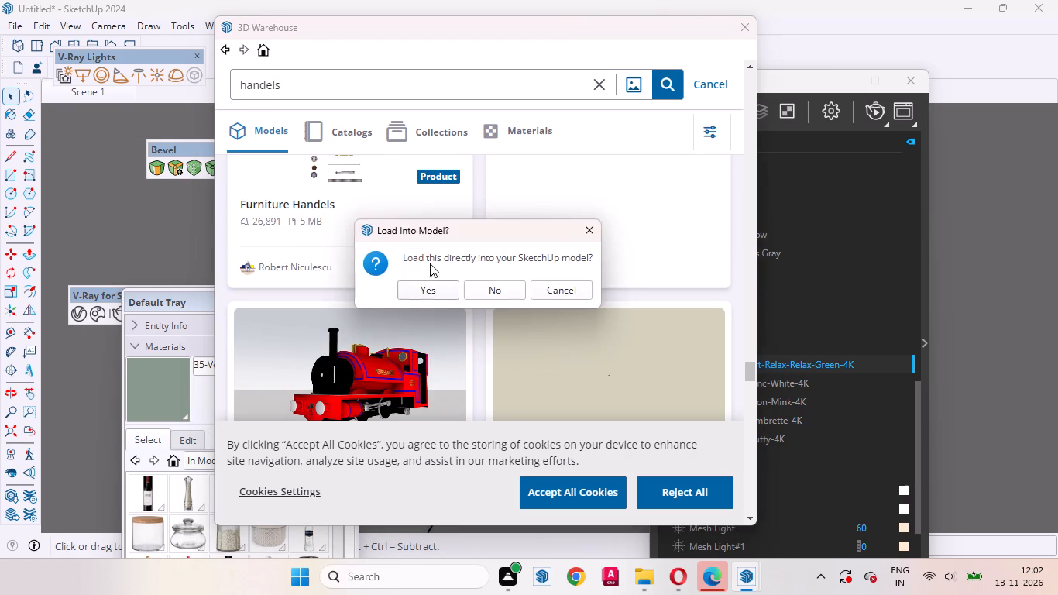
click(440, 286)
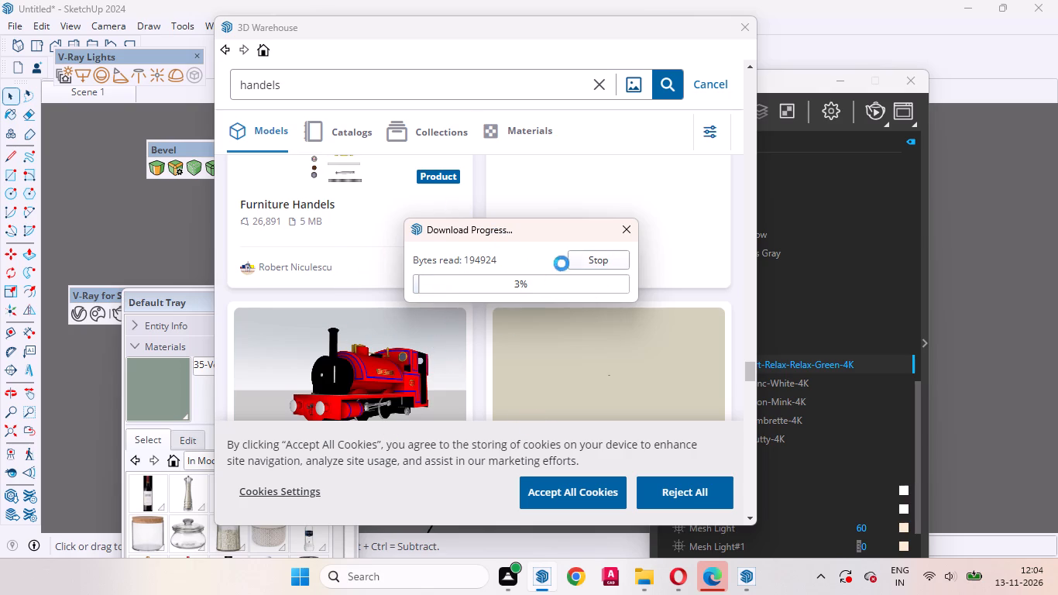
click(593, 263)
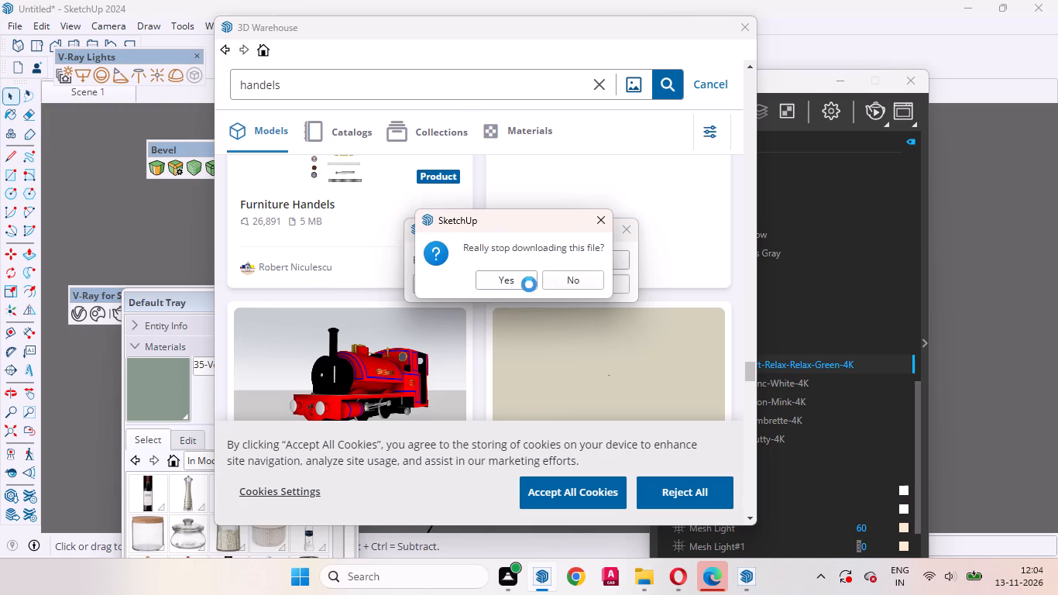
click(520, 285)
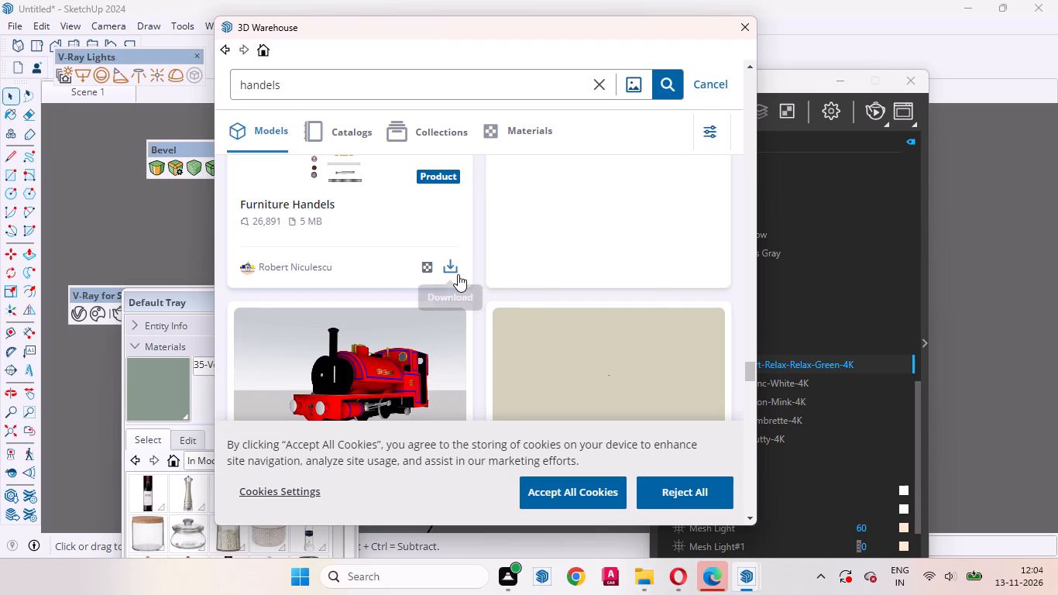
Look back through the earlier "handels" model results for an alternative handle model or collection.
scroll(458, 274, up, 7)
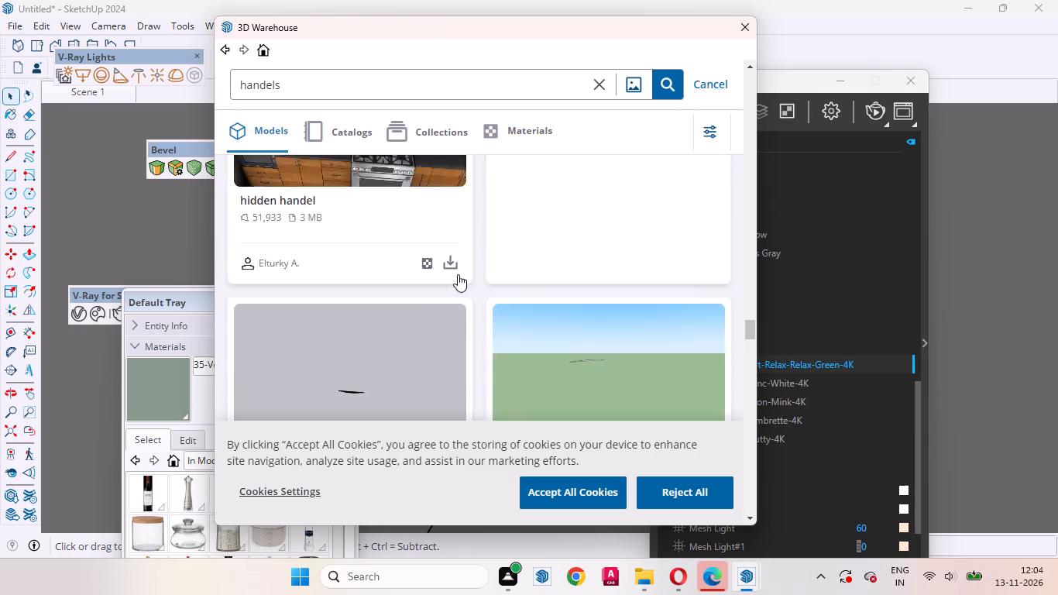
scroll(458, 274, up, 5)
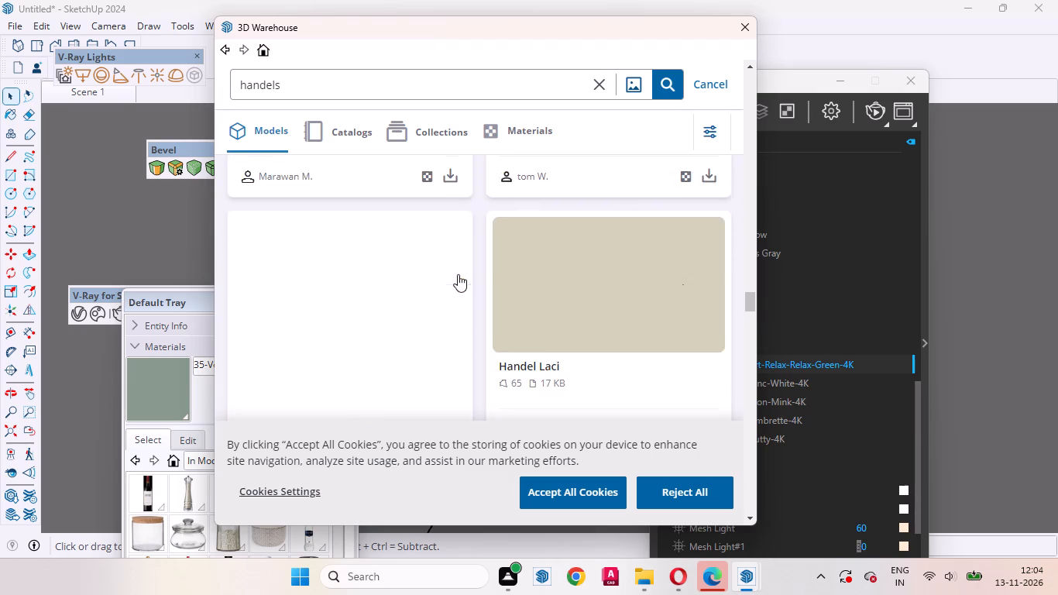
scroll(458, 274, up, 5)
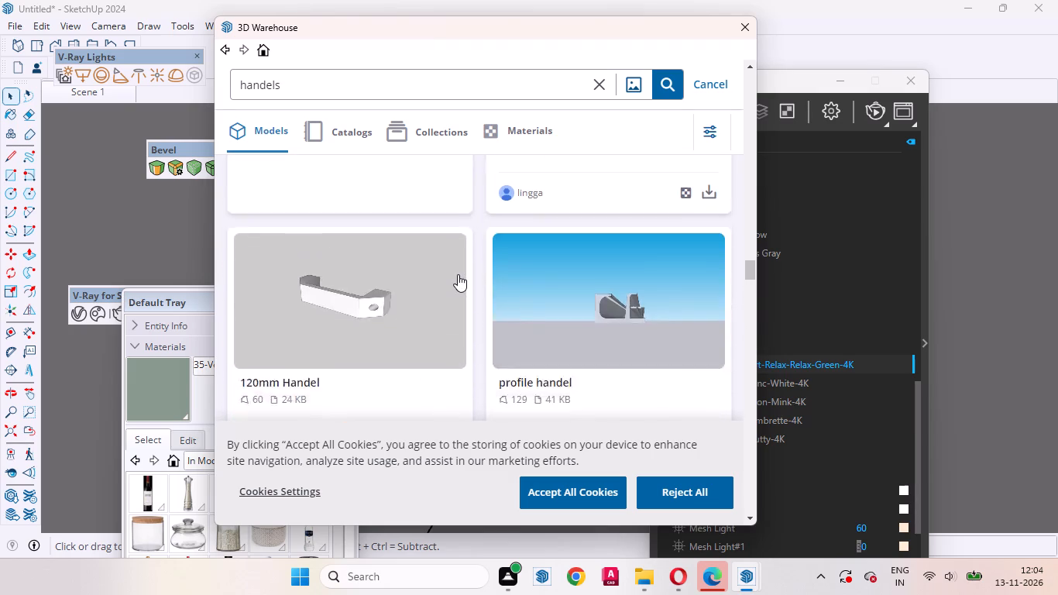
scroll(458, 274, up, 4)
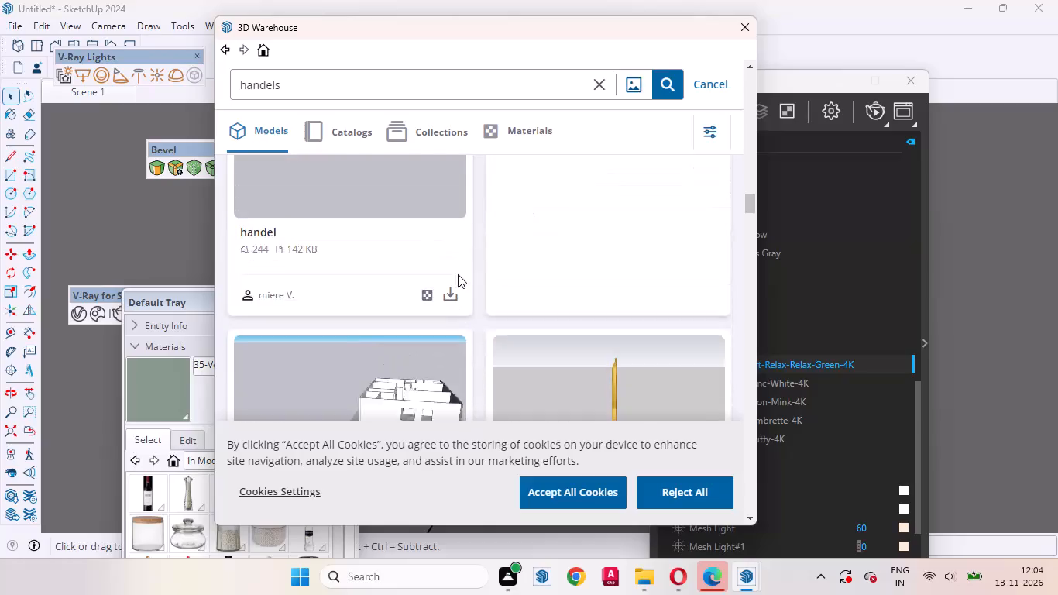
scroll(458, 274, down, 1)
scroll(458, 274, up, 3)
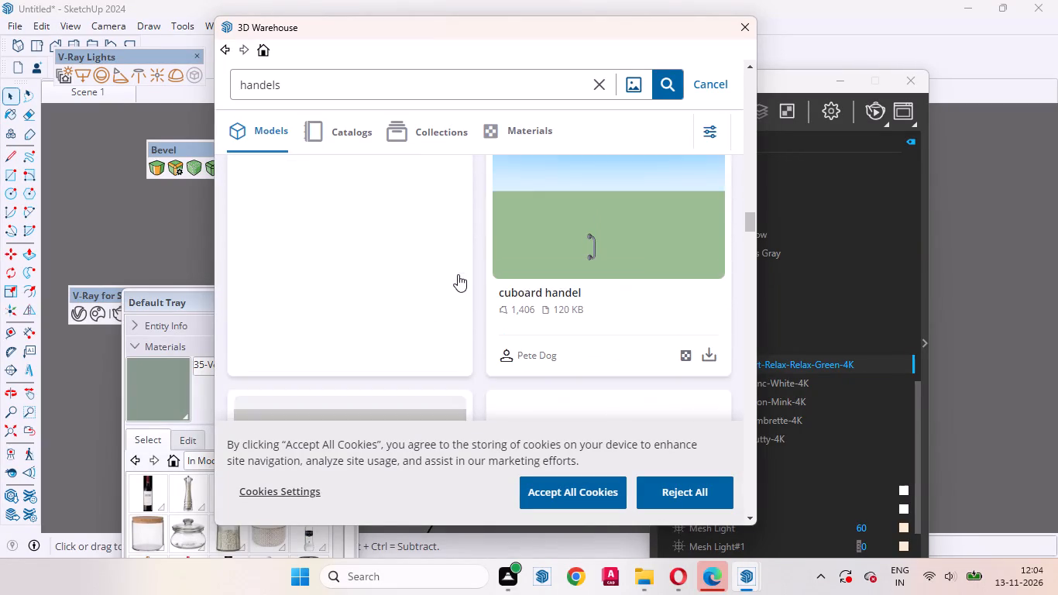
scroll(458, 274, up, 3)
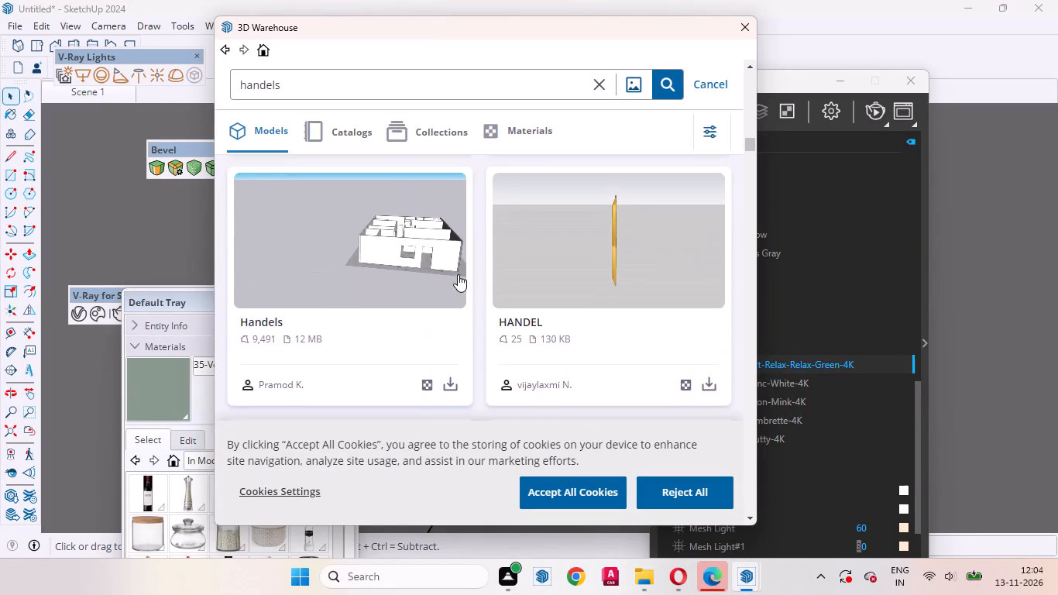
scroll(458, 274, up, 5)
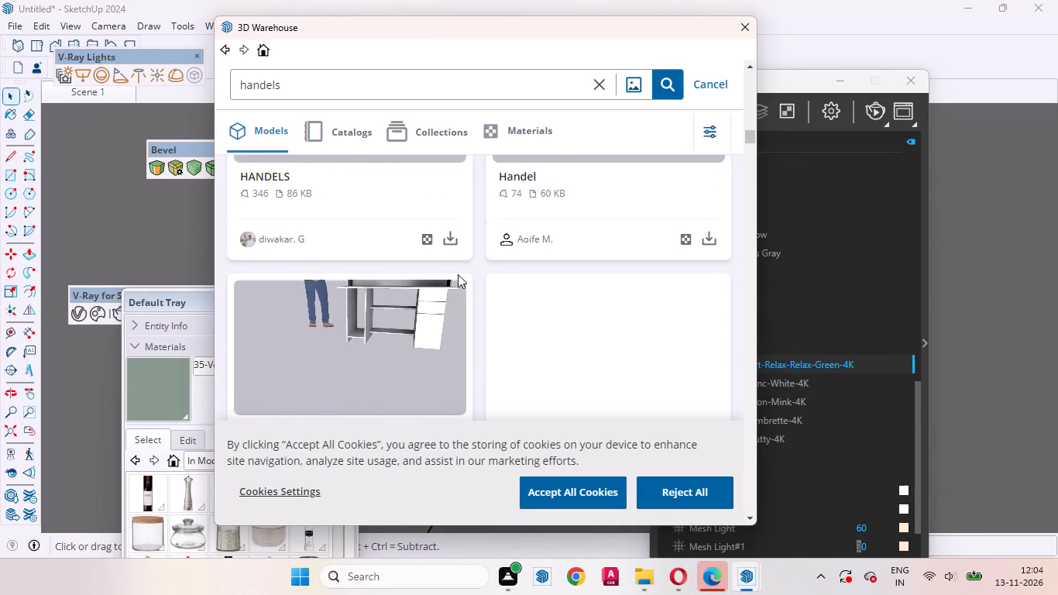
scroll(458, 274, up, 4)
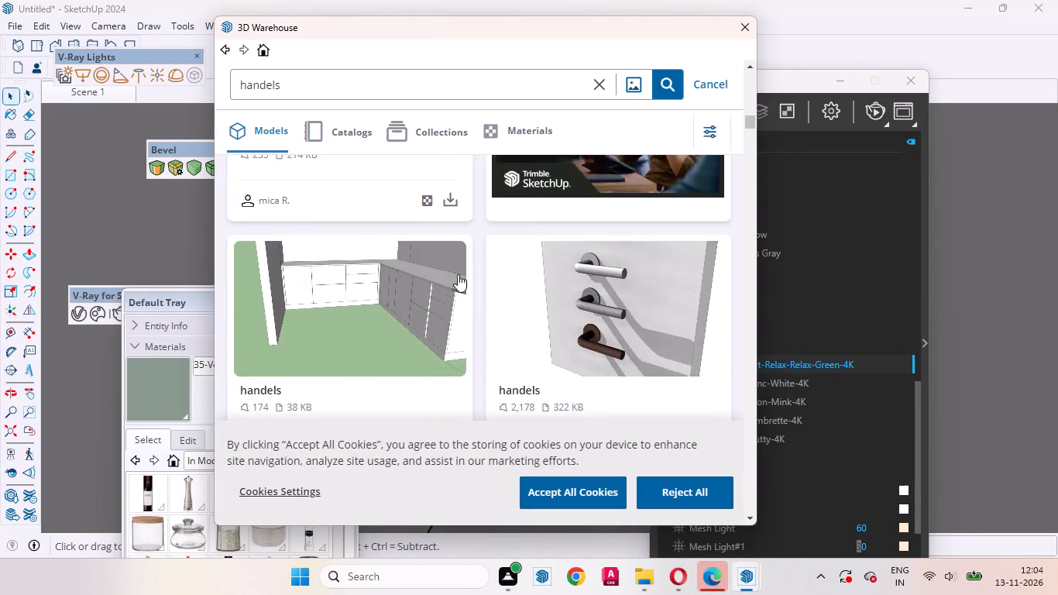
scroll(458, 274, up, 3)
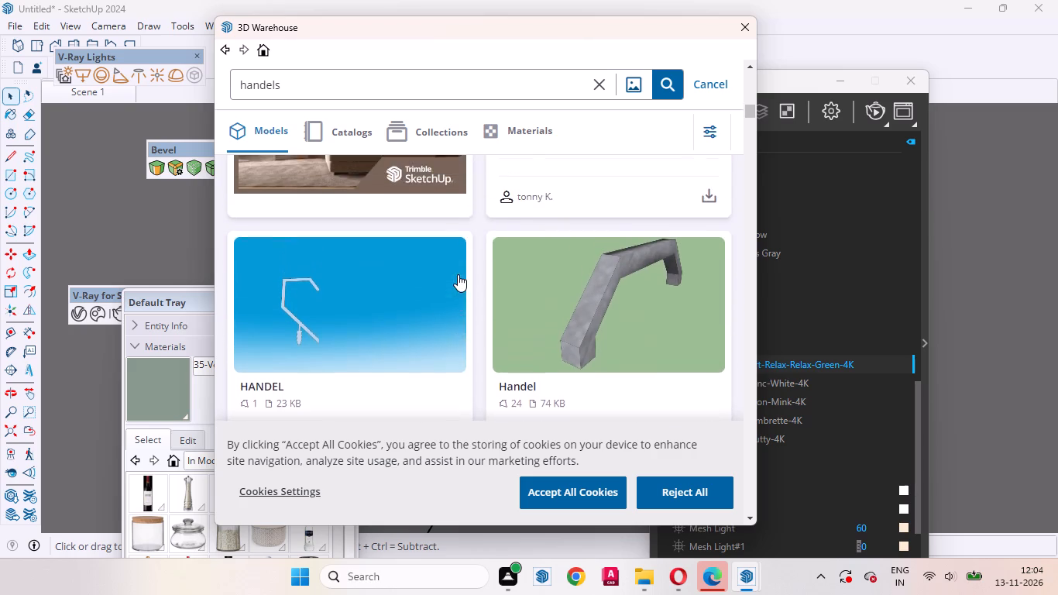
scroll(458, 274, up, 4)
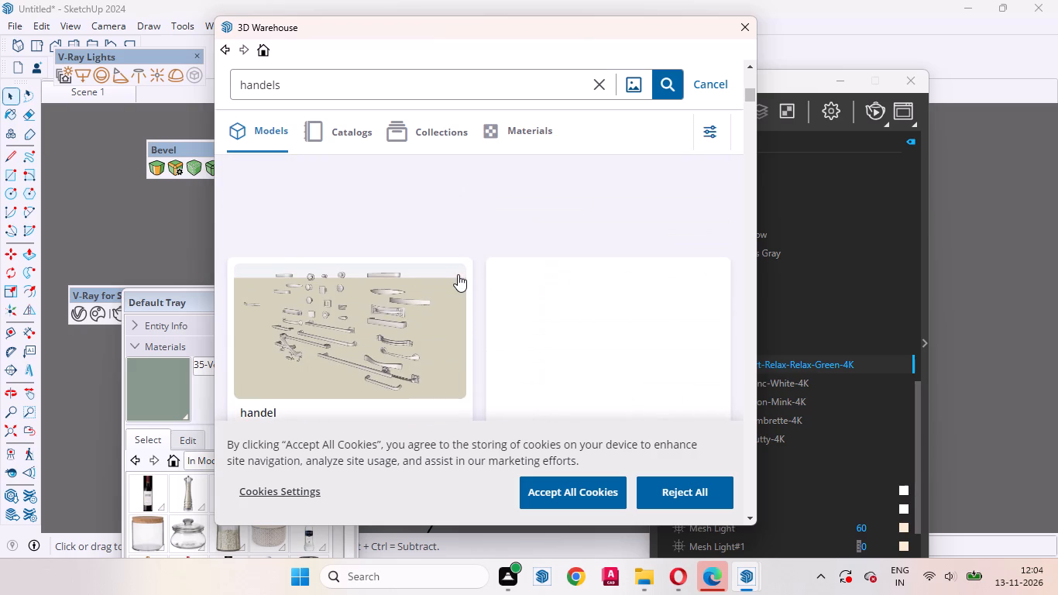
Download the 2.6 MB "handel" model showing a large assortment of handles, loading it directly into the SketchUp model.
scroll(458, 274, down, 1)
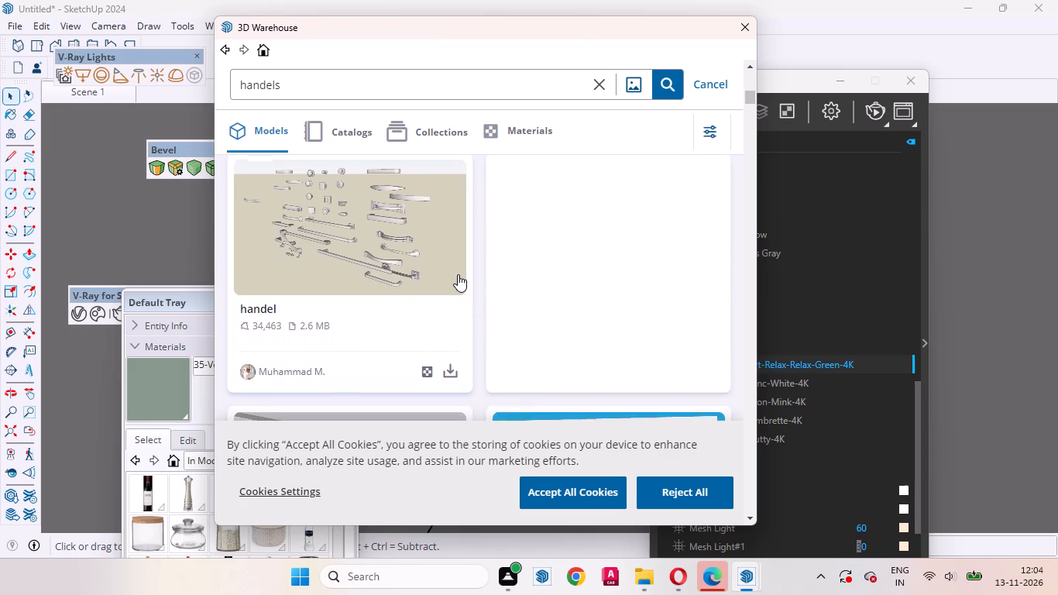
scroll(458, 274, down, 1)
click(453, 362)
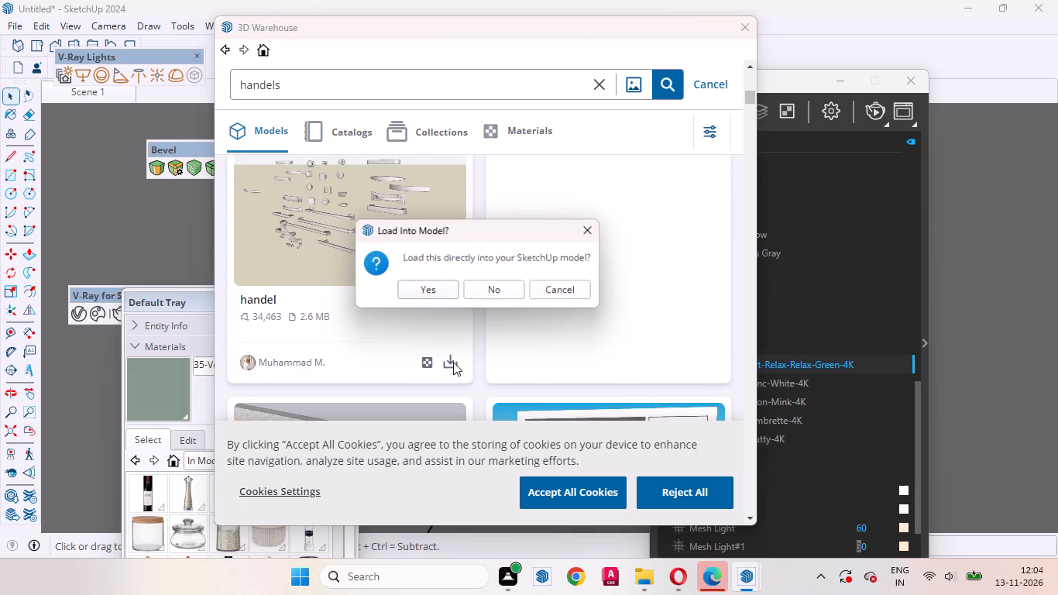
click(438, 295)
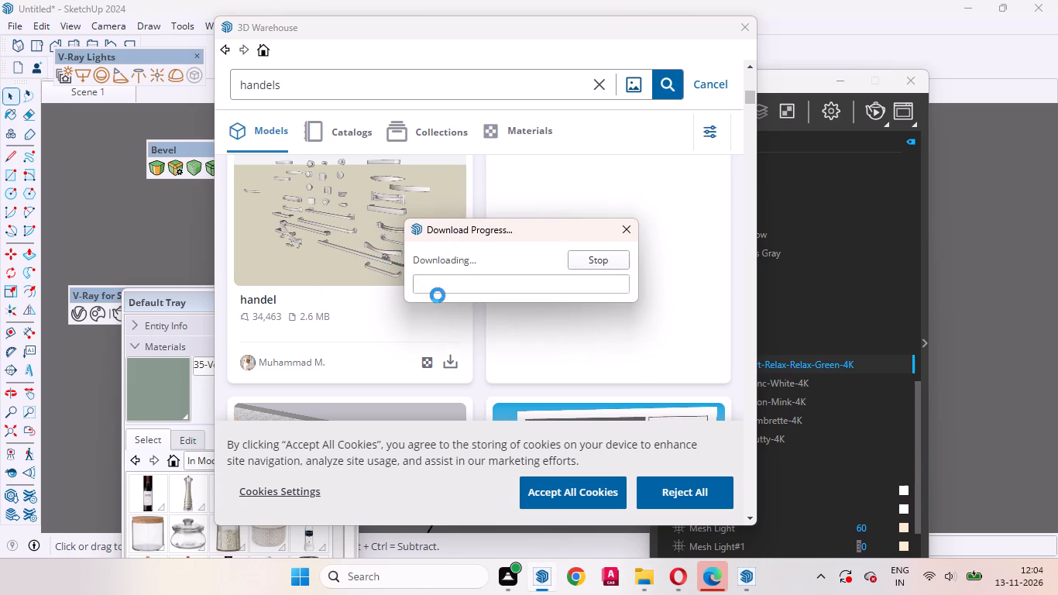
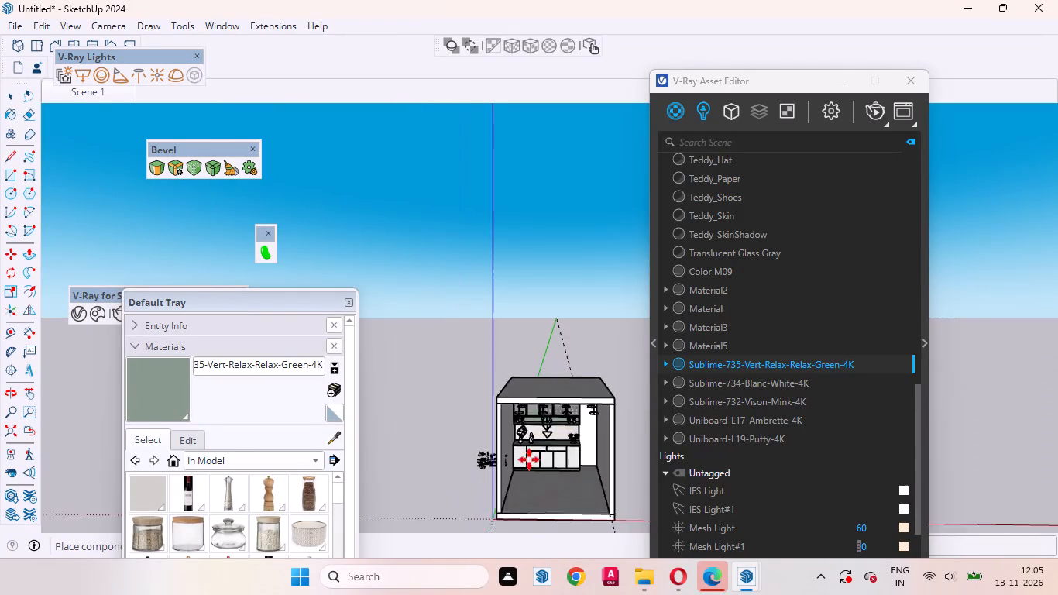
Place the downloaded handle assortment on the room floor in front of the base cabinet.
scroll(563, 463, up, 11)
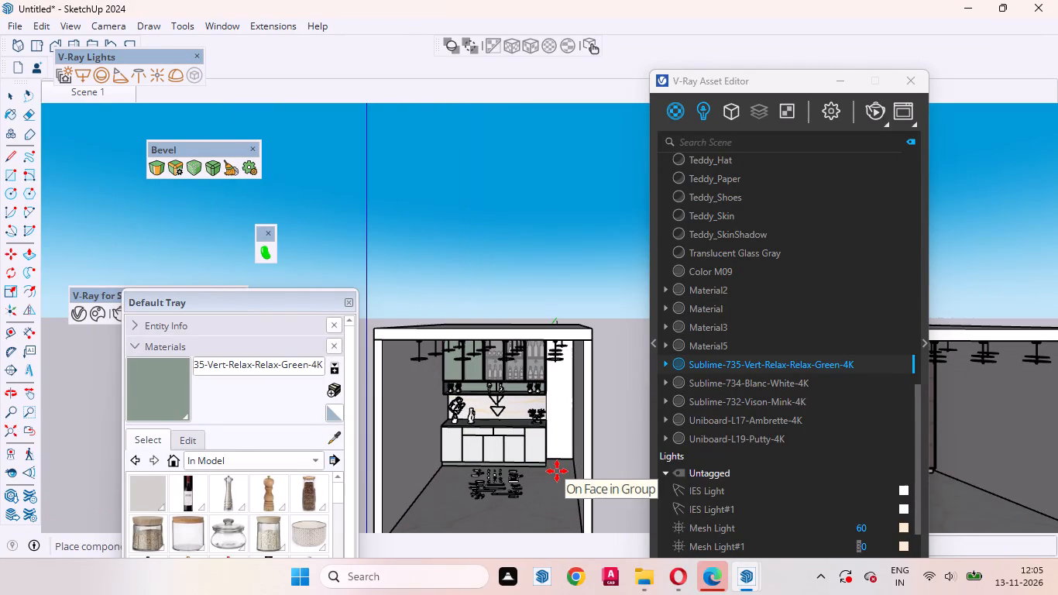
click(557, 470)
click(12, 97)
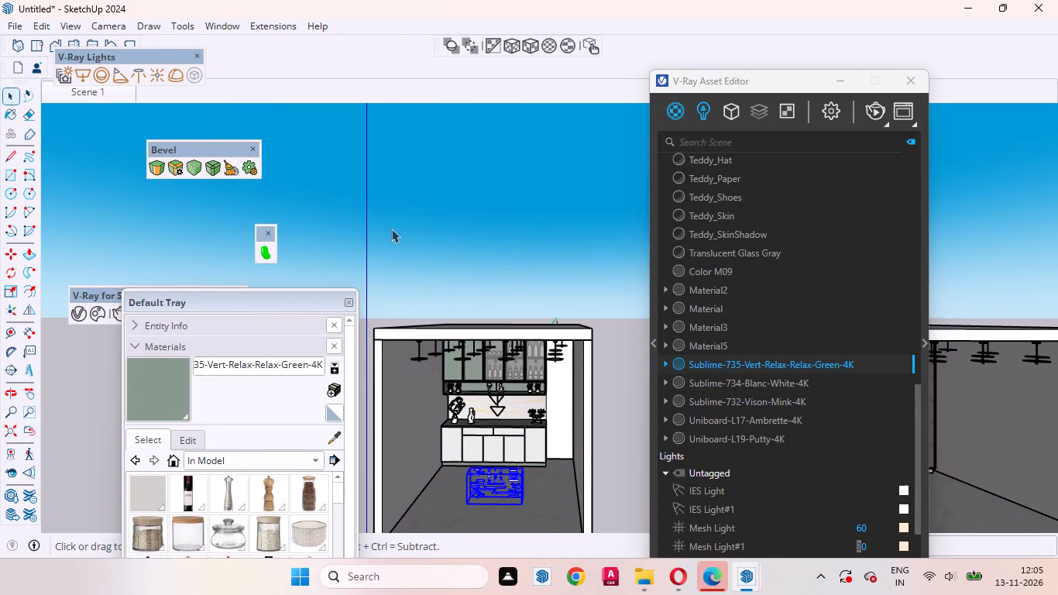
Examine the whole placed handle assortment against the cabinet fronts, and clear its selection.
scroll(529, 508, up, 8)
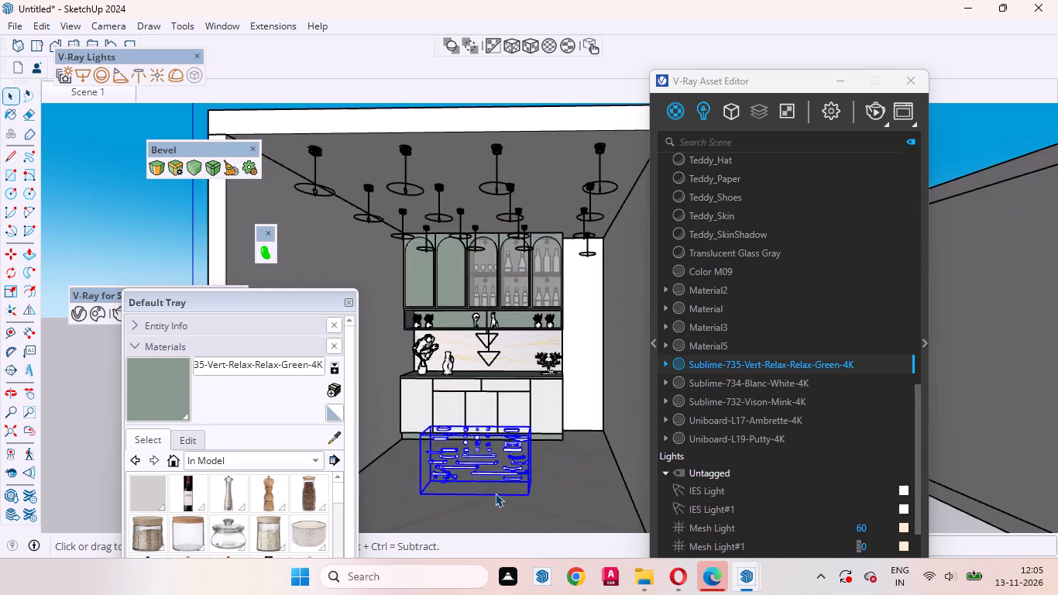
scroll(495, 493, up, 7)
scroll(625, 390, down, 4)
scroll(478, 445, up, 7)
scroll(458, 442, down, 5)
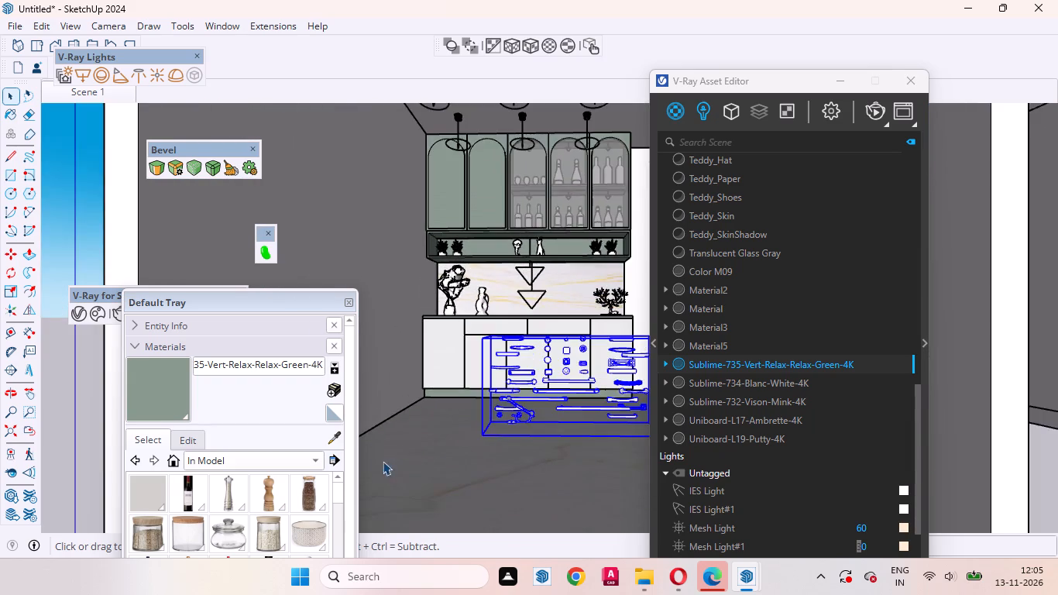
scroll(519, 436, up, 12)
scroll(533, 426, down, 6)
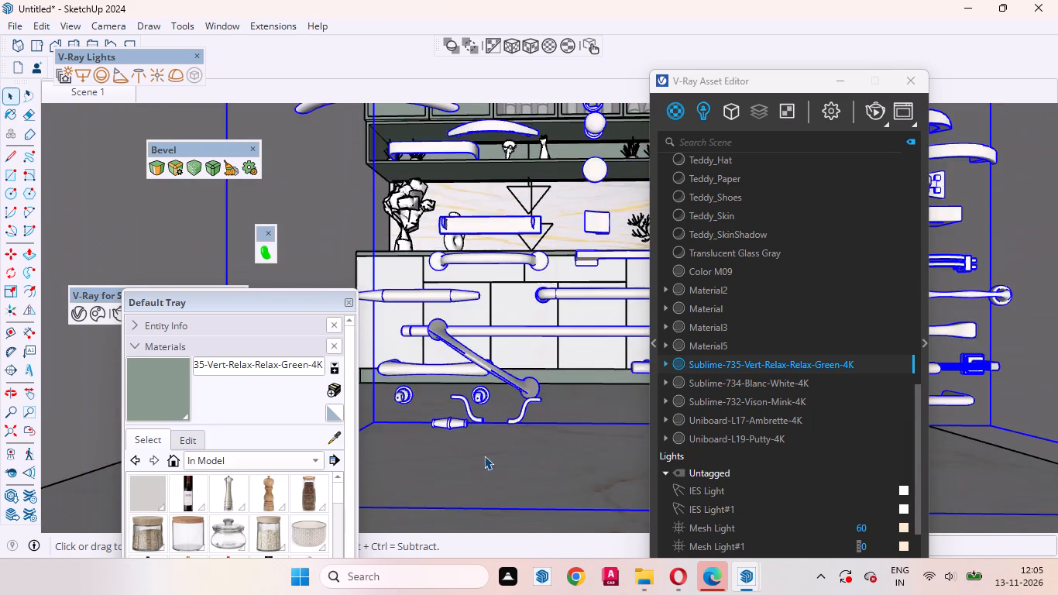
scroll(478, 456, down, 3)
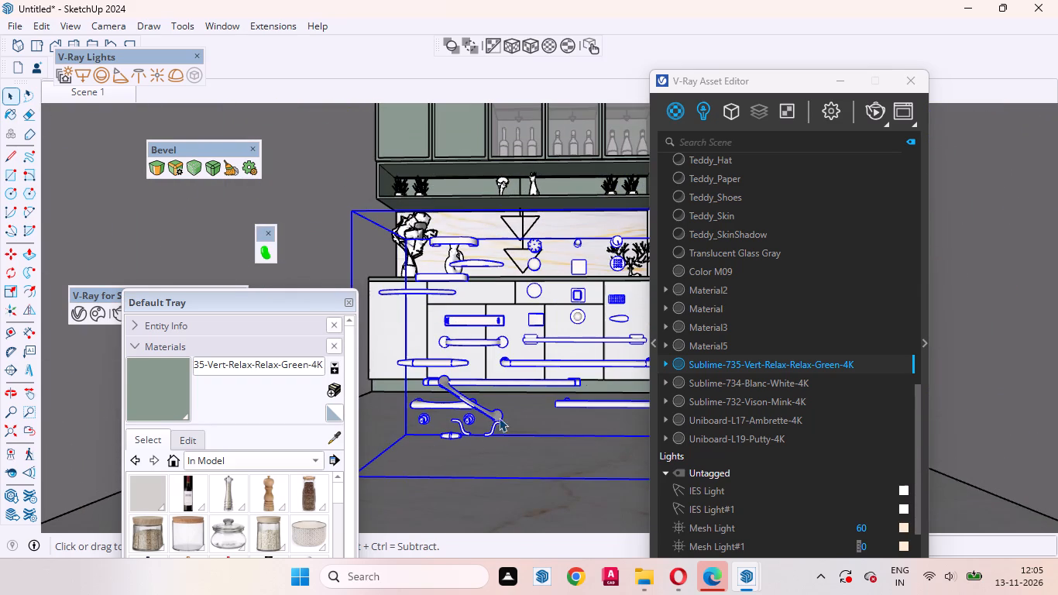
scroll(417, 385, down, 1)
scroll(575, 311, up, 2)
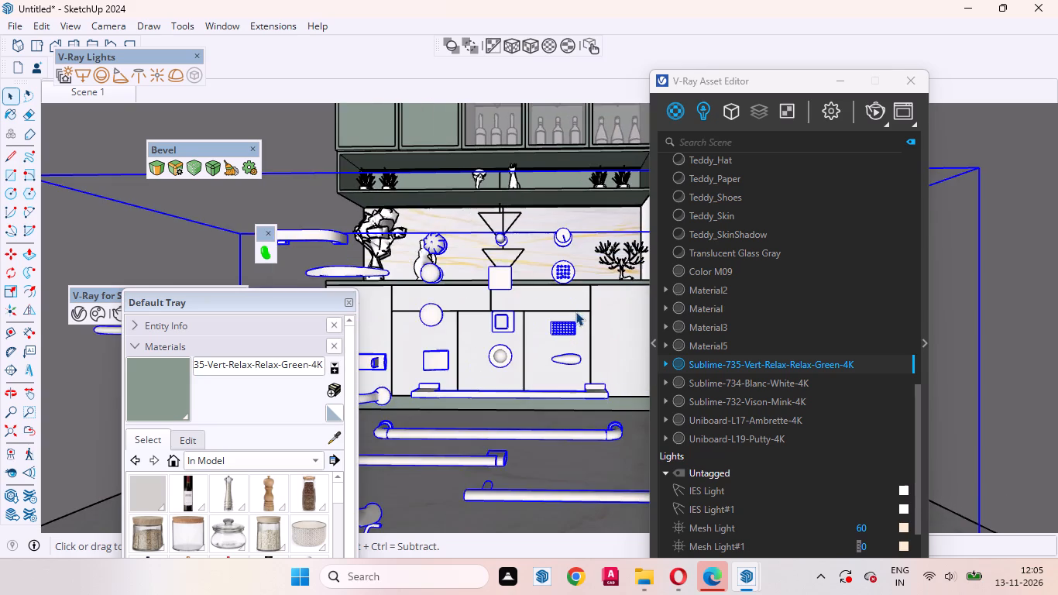
scroll(575, 322, up, 4)
scroll(583, 322, down, 2)
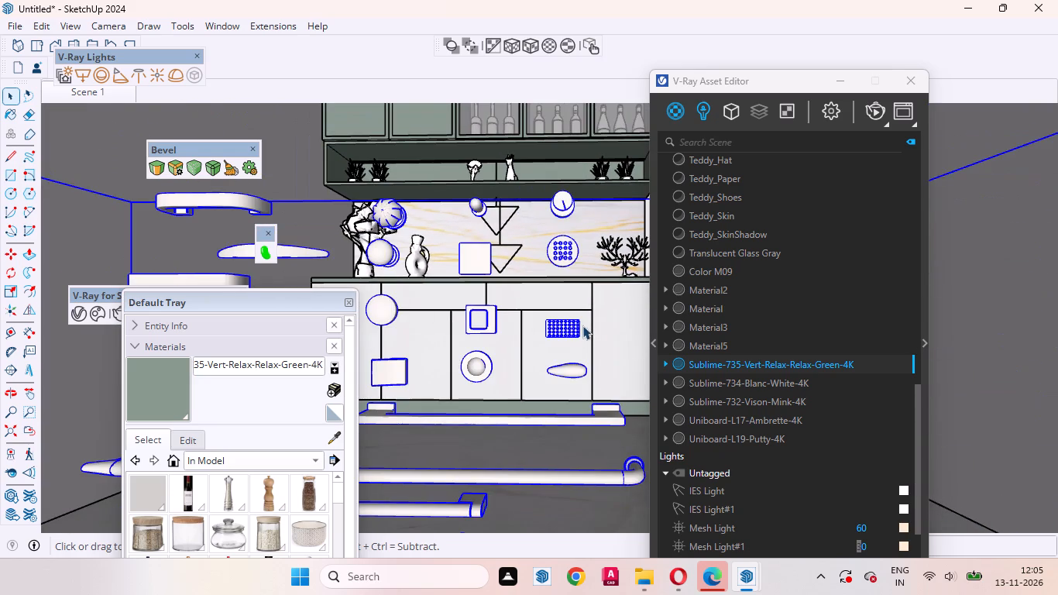
middle_drag(575, 343, 552, 368)
scroll(558, 342, down, 1)
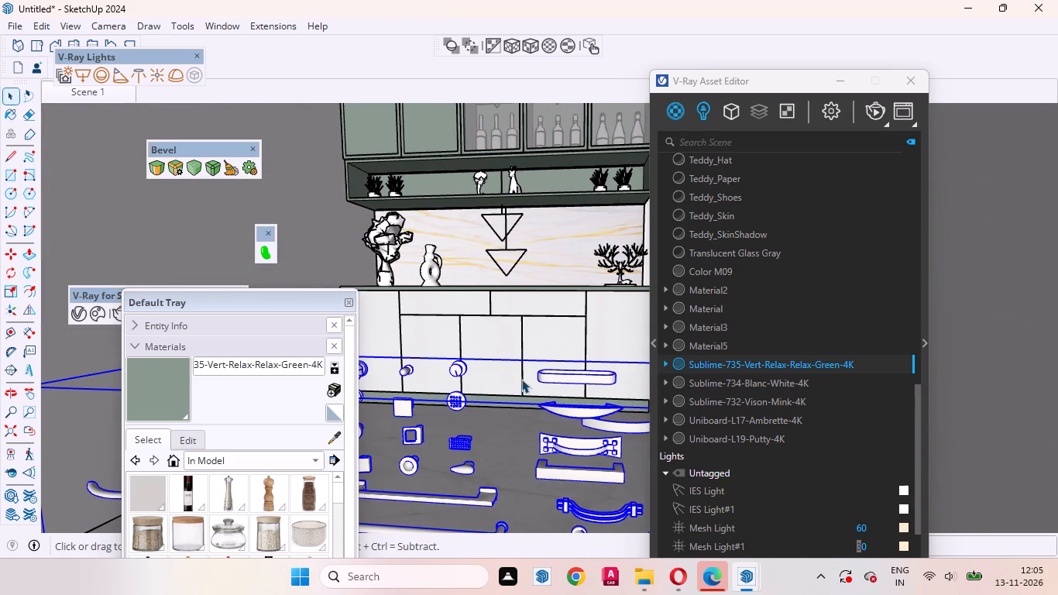
scroll(544, 356, down, 9)
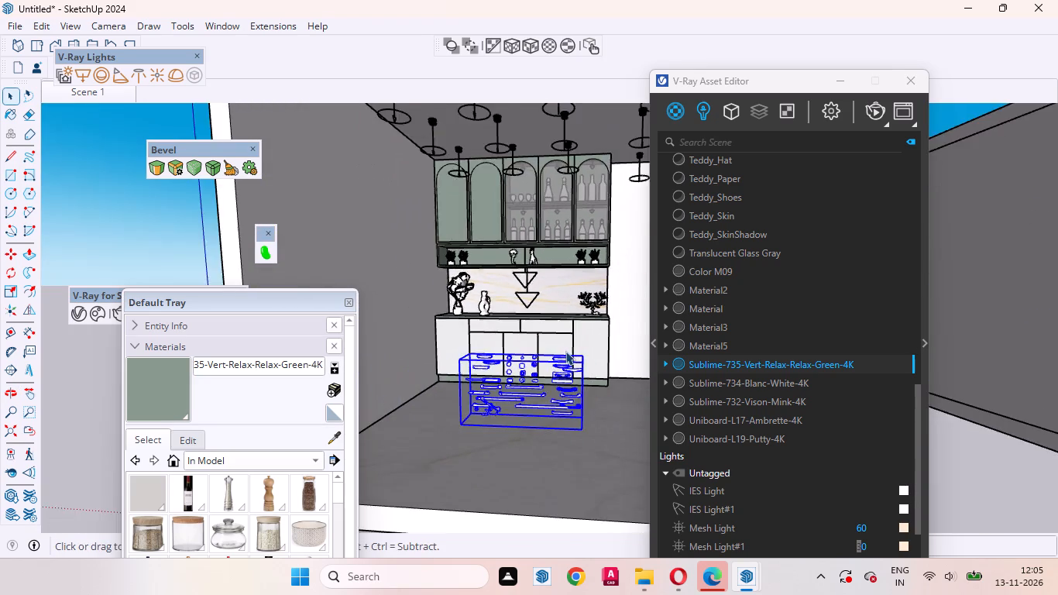
scroll(565, 351, down, 1)
click(532, 496)
Inspect the small round, square and perforated knobs in the assortment up close and from above.
scroll(536, 390, up, 10)
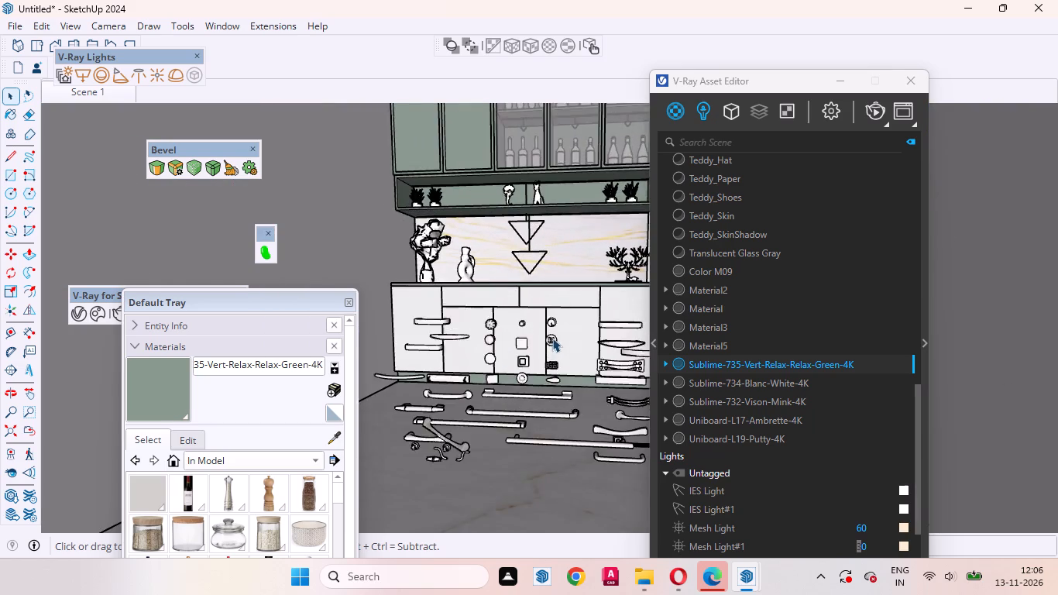
scroll(552, 338, up, 8)
scroll(551, 366, down, 3)
middle_drag(552, 387, 582, 375)
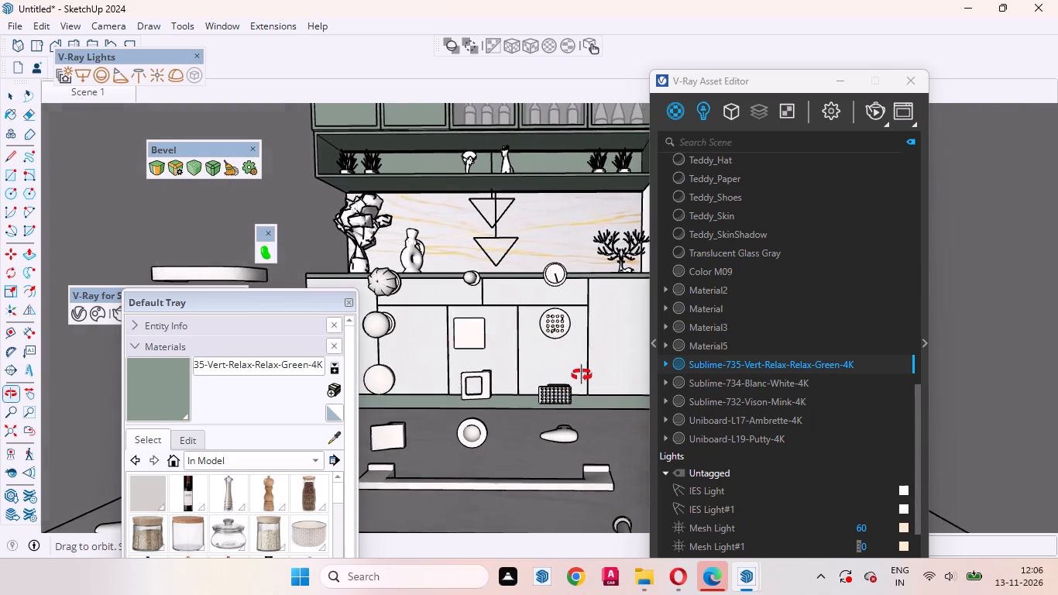
middle_drag(582, 375, 583, 374)
scroll(560, 401, up, 4)
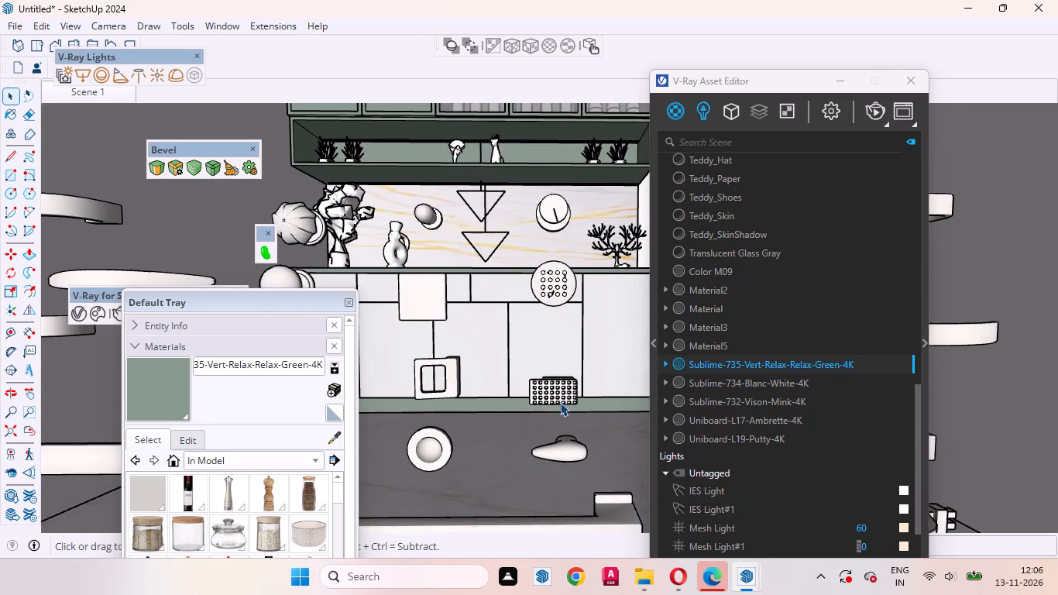
scroll(560, 402, up, 6)
middle_drag(575, 388, 541, 424)
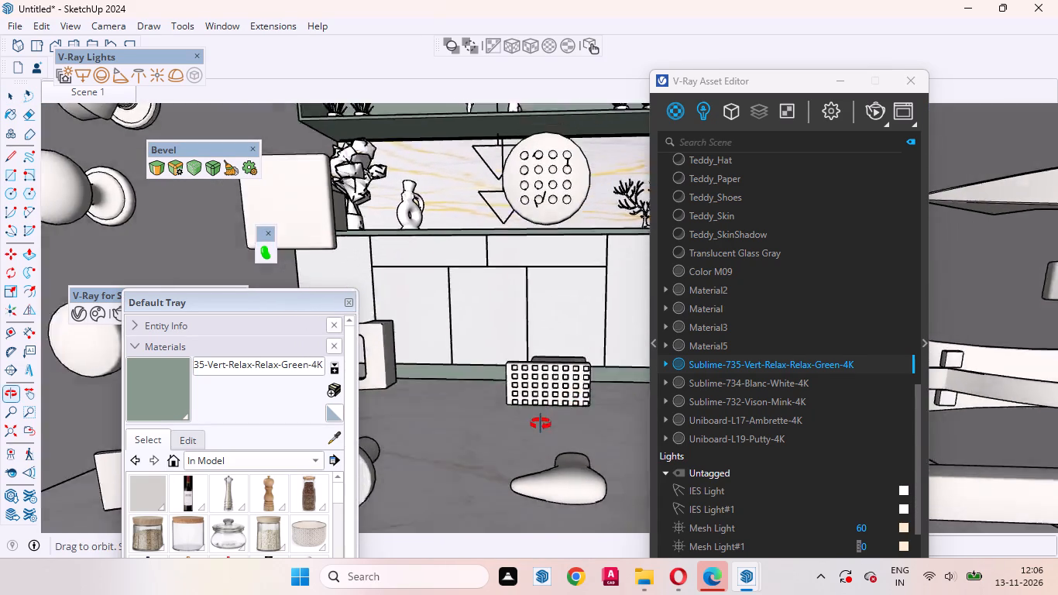
middle_drag(541, 424, 538, 555)
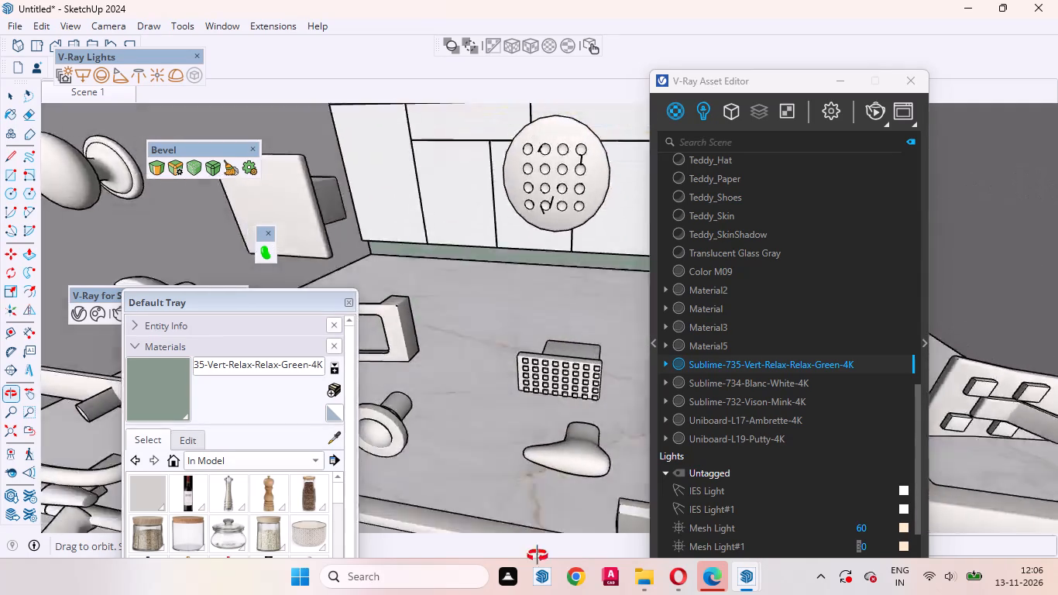
middle_drag(538, 555, 552, 480)
scroll(560, 449, down, 3)
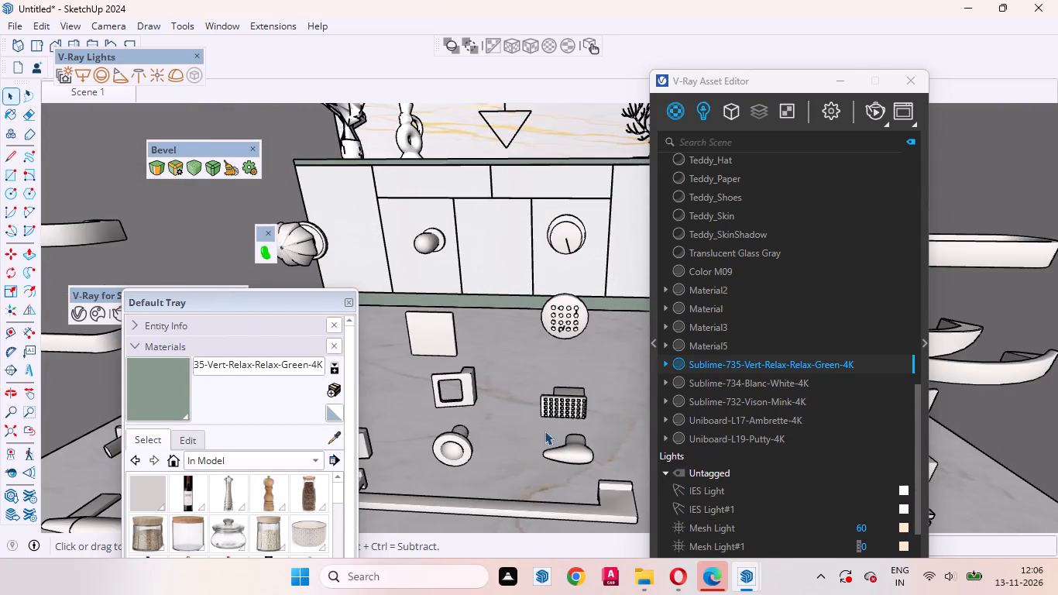
scroll(404, 377, up, 2)
scroll(410, 378, down, 2)
scroll(485, 395, down, 2)
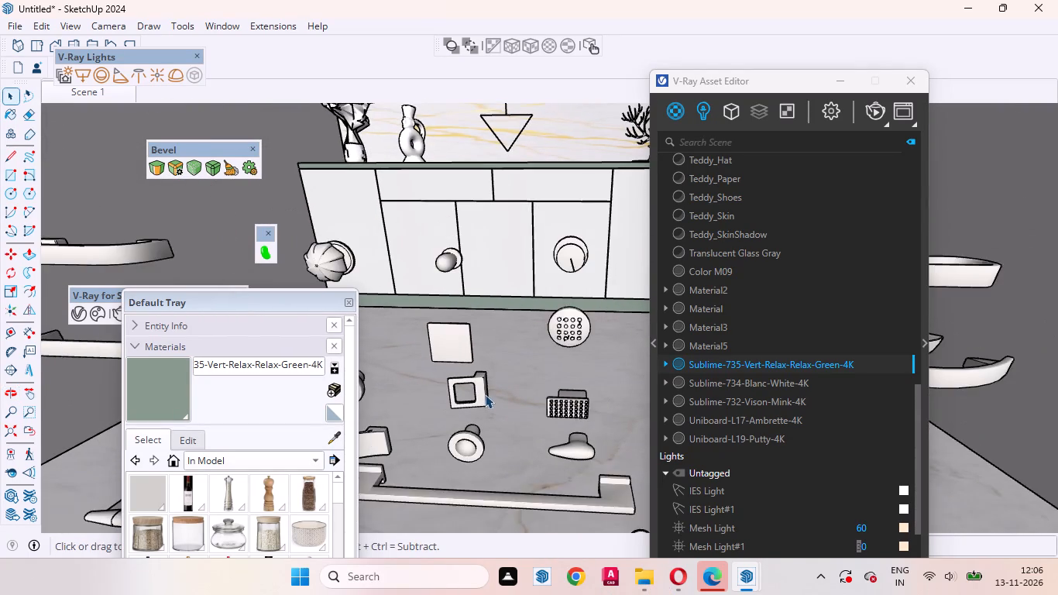
scroll(485, 394, down, 12)
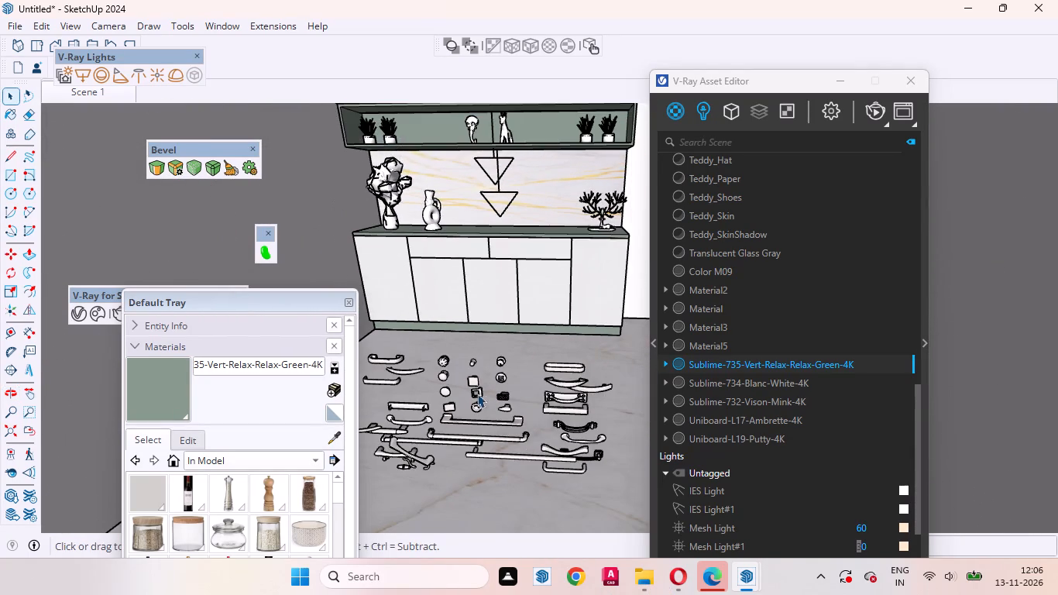
Examine the long bar handles and curved pulls around the knobs in the assortment.
scroll(583, 430, up, 7)
scroll(593, 453, down, 2)
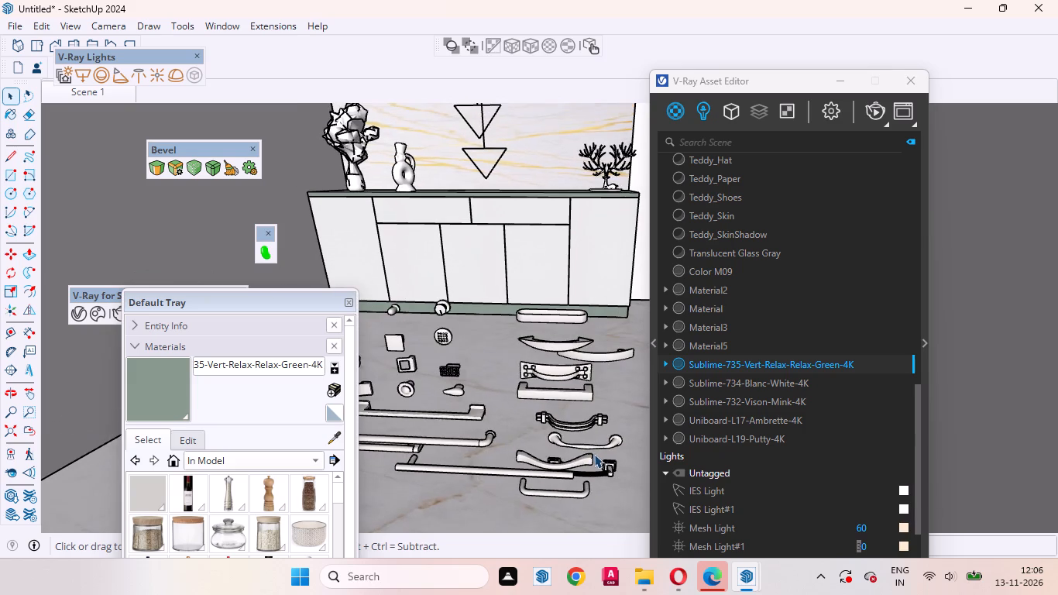
scroll(523, 421, down, 4)
scroll(364, 363, up, 7)
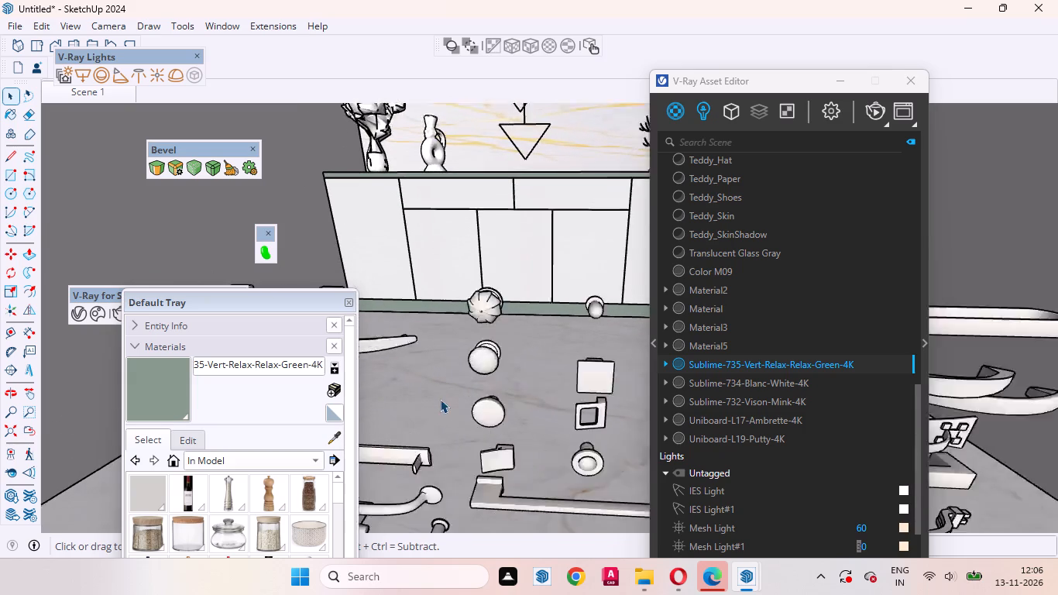
scroll(440, 399, up, 1)
scroll(441, 400, down, 1)
middle_drag(482, 439, 479, 401)
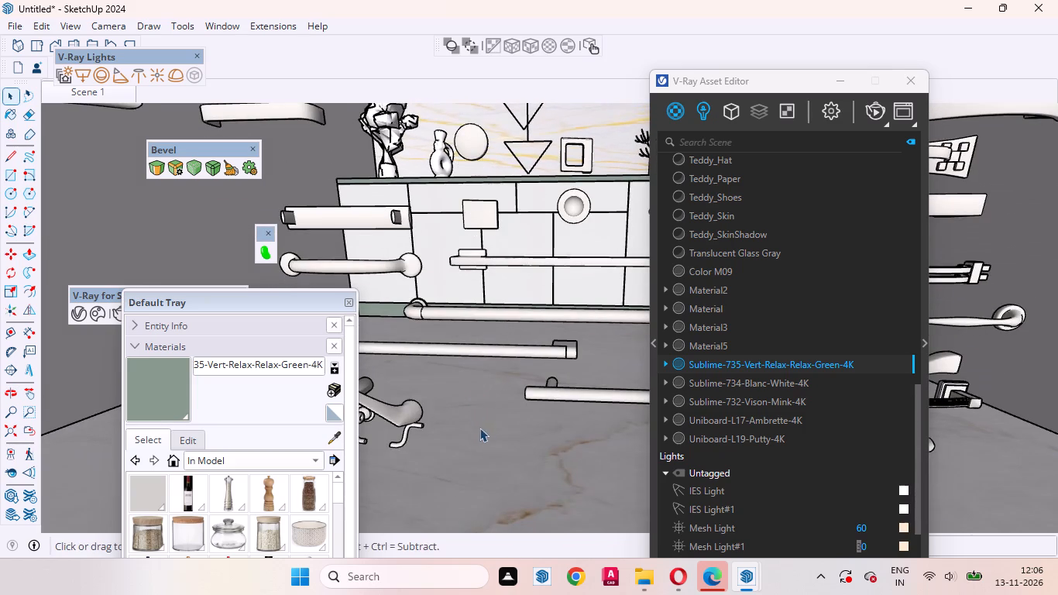
scroll(486, 442, down, 2)
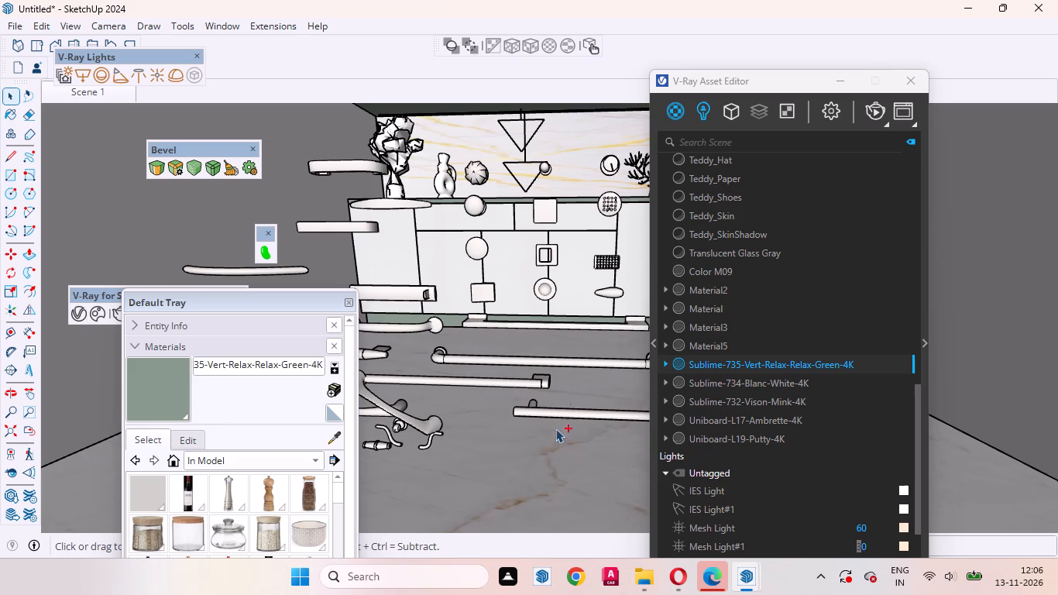
Explode the handle assortment component into its individual handles.
ctrl+click(539, 217)
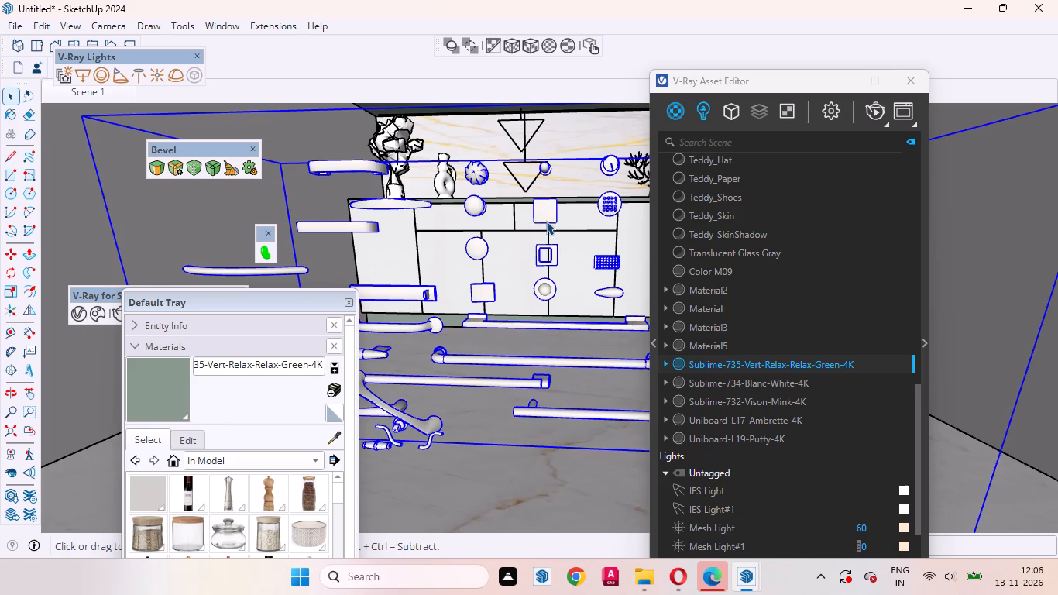
right_click(546, 221)
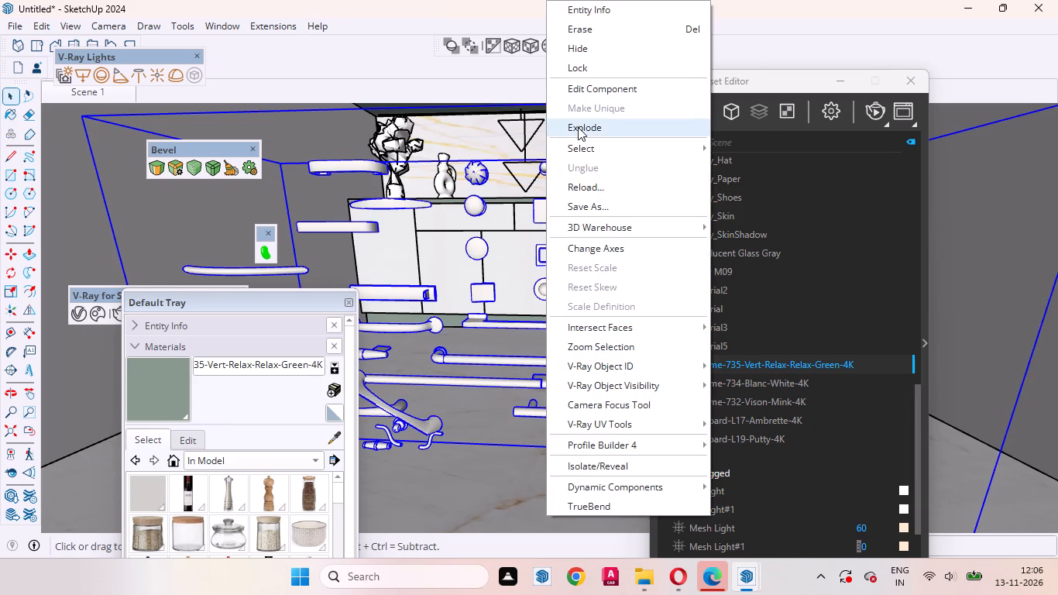
click(578, 127)
Pick out the square, framed and perforated knobs individually and compare them with the neighbouring handles.
click(547, 215)
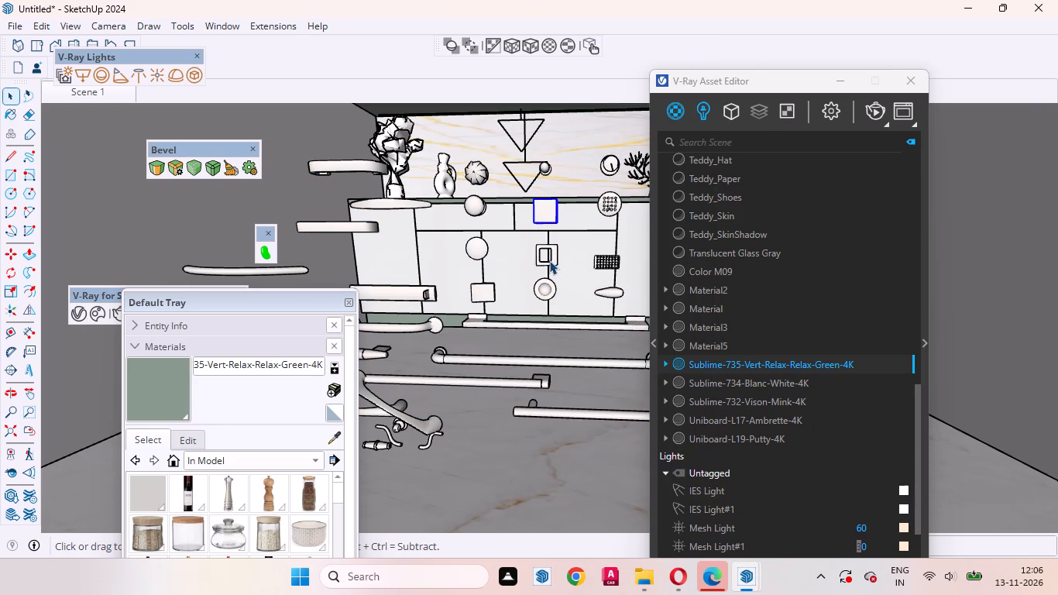
click(549, 260)
click(606, 263)
scroll(581, 302, down, 1)
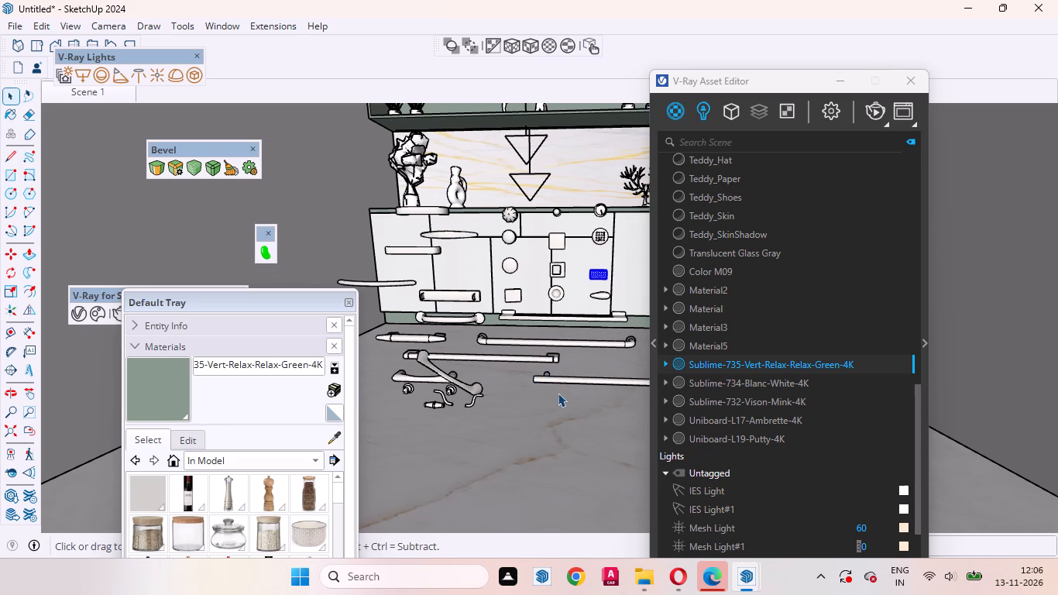
scroll(558, 393, down, 1)
scroll(566, 304, up, 3)
scroll(538, 337, down, 1)
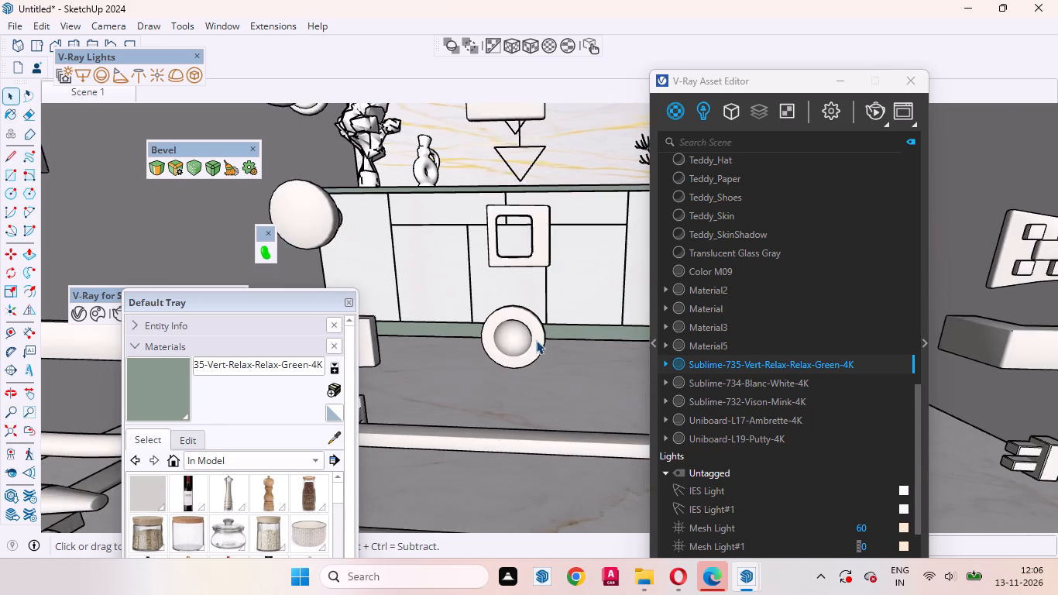
scroll(536, 340, down, 6)
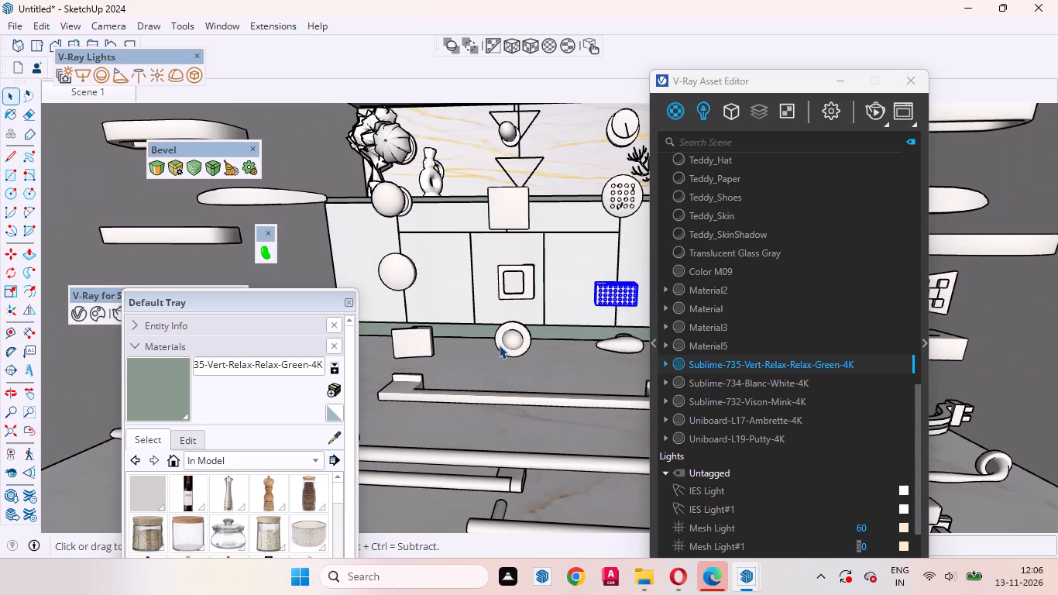
scroll(493, 346, down, 2)
scroll(548, 308, up, 3)
scroll(549, 322, down, 2)
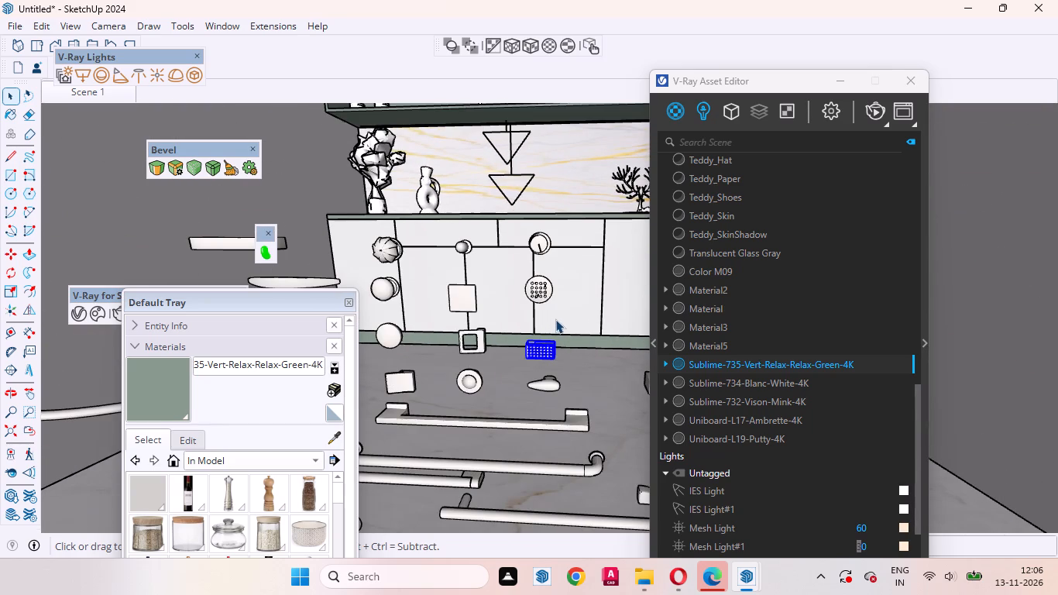
scroll(517, 333, down, 2)
middle_drag(511, 349, 536, 330)
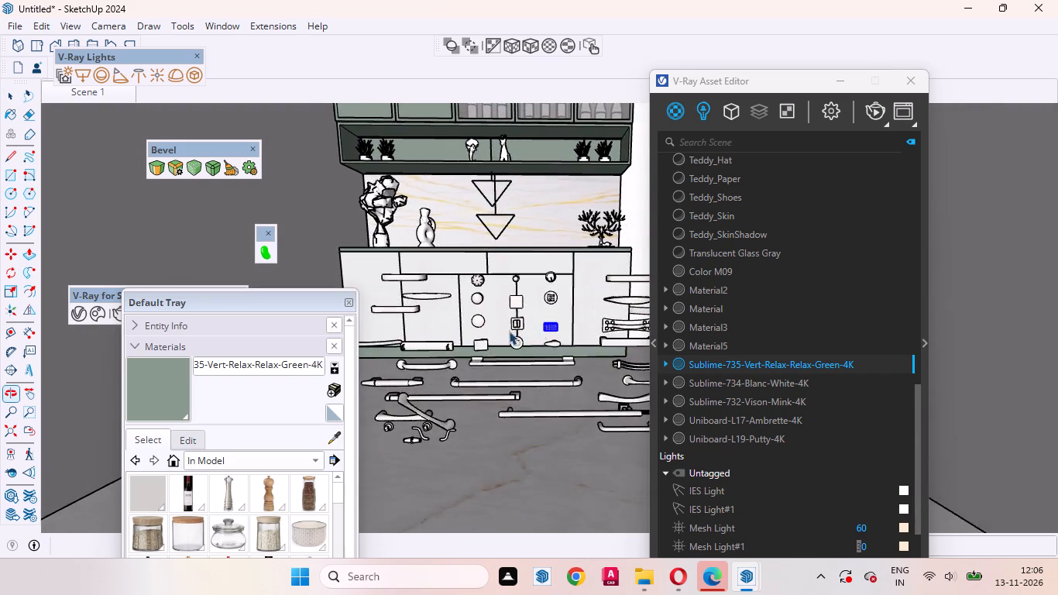
scroll(502, 332, up, 4)
scroll(557, 329, down, 1)
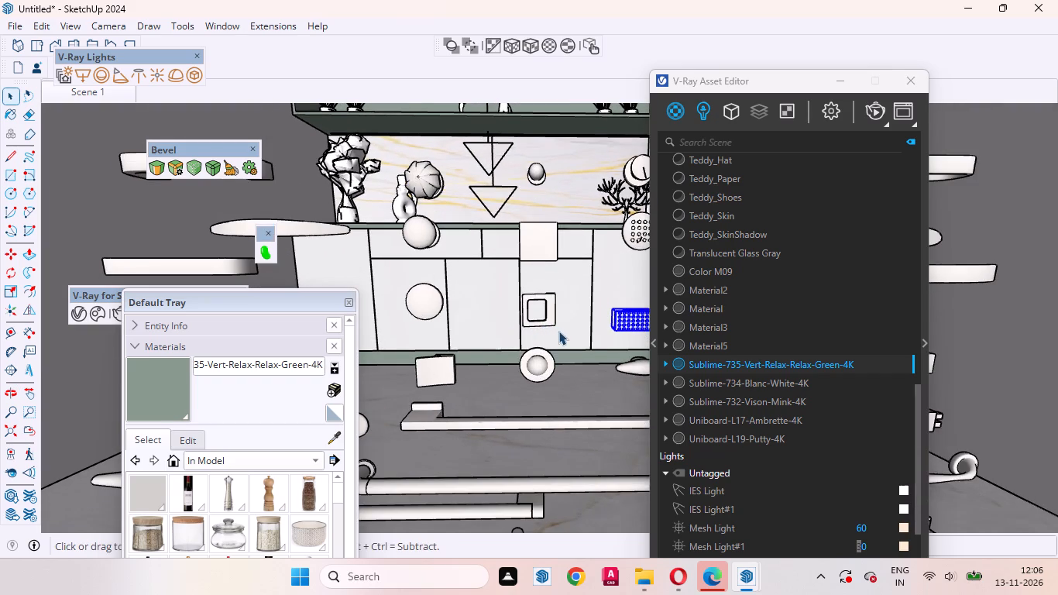
scroll(558, 331, down, 1)
scroll(551, 308, up, 3)
scroll(548, 322, down, 2)
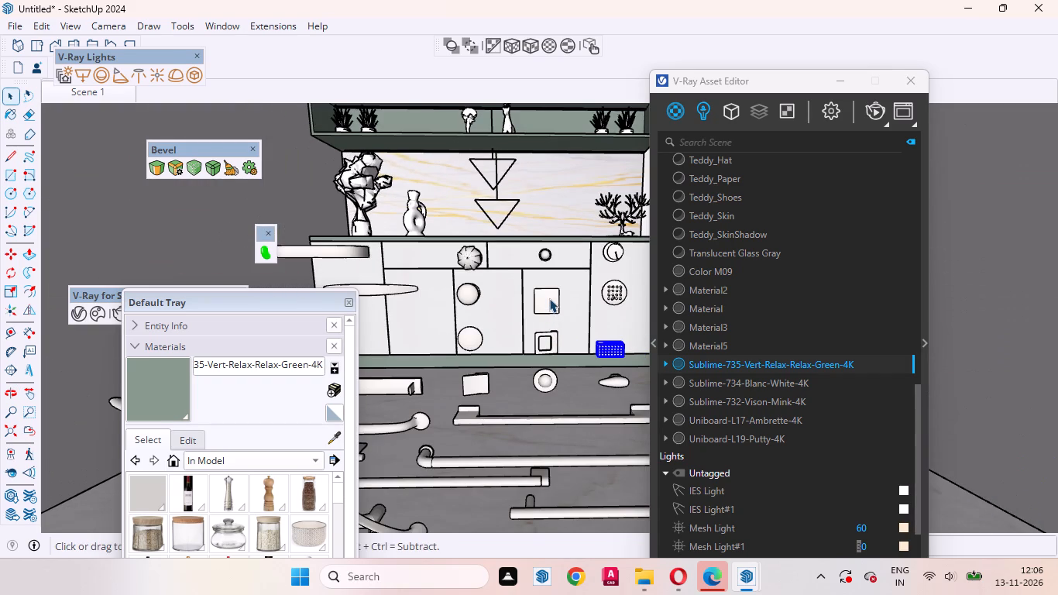
Move the square knob out of the handle assortment to a clear spot over the open floor.
click(549, 298)
middle_drag(555, 308, 261, 464)
scroll(473, 325, up, 3)
scroll(565, 270, up, 3)
scroll(563, 284, down, 2)
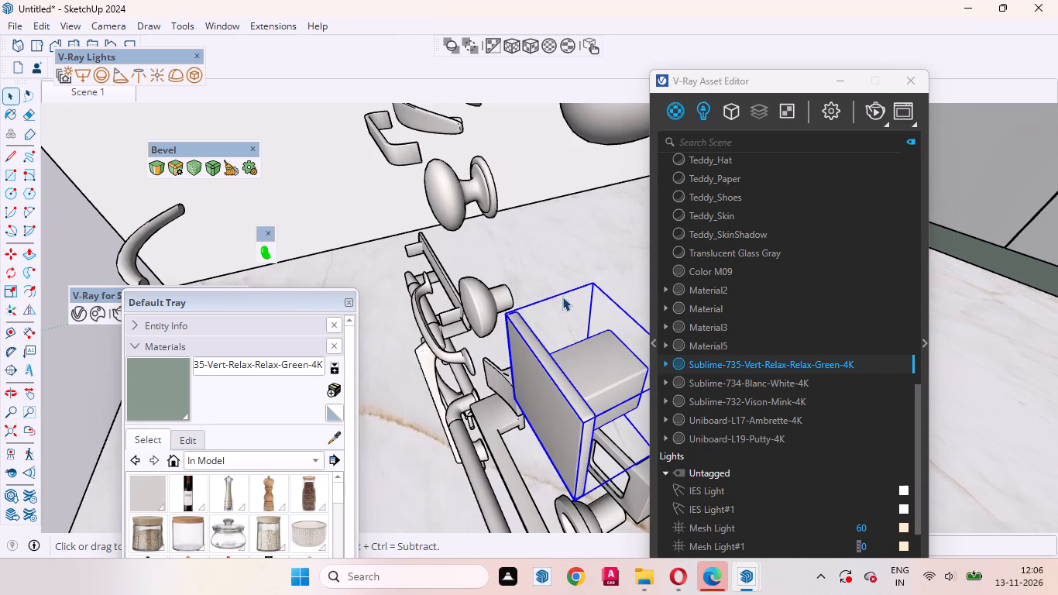
middle_drag(567, 325, 524, 330)
click(519, 330)
key(m)
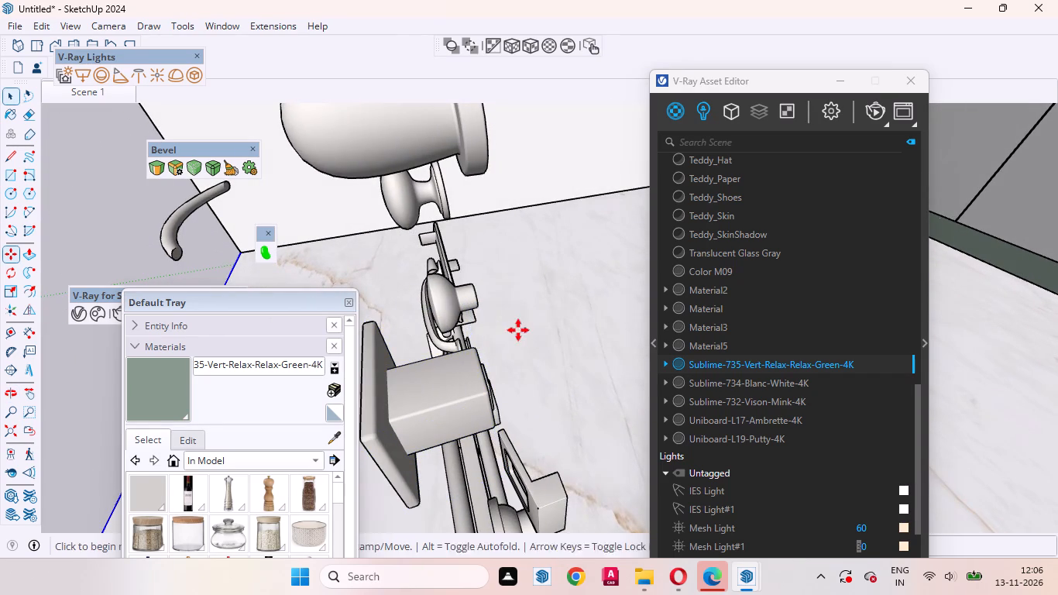
key(space)
click(448, 394)
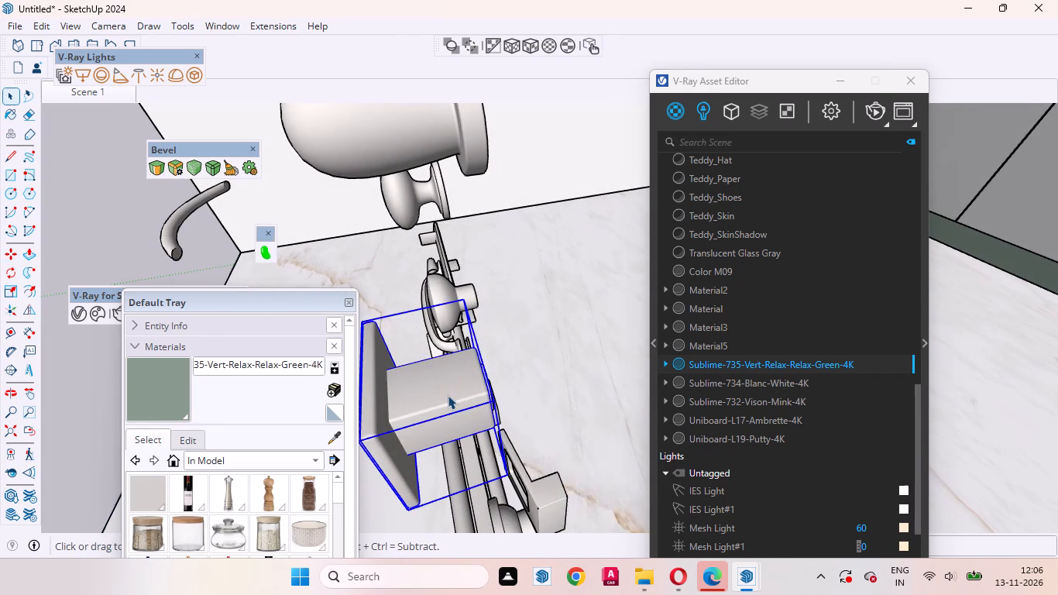
key(m)
click(493, 401)
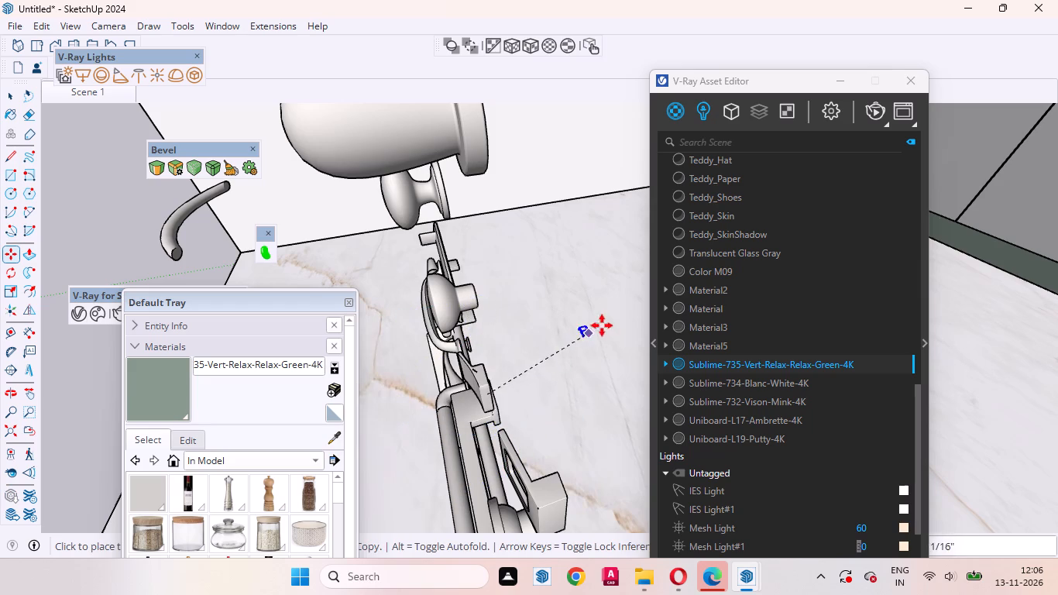
scroll(573, 340, down, 14)
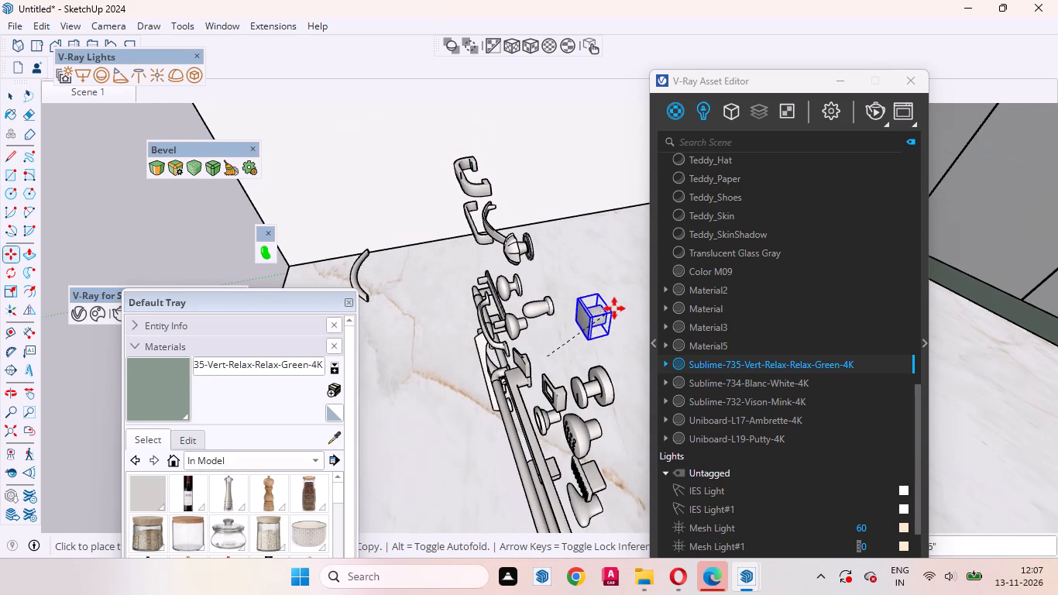
scroll(586, 356, down, 4)
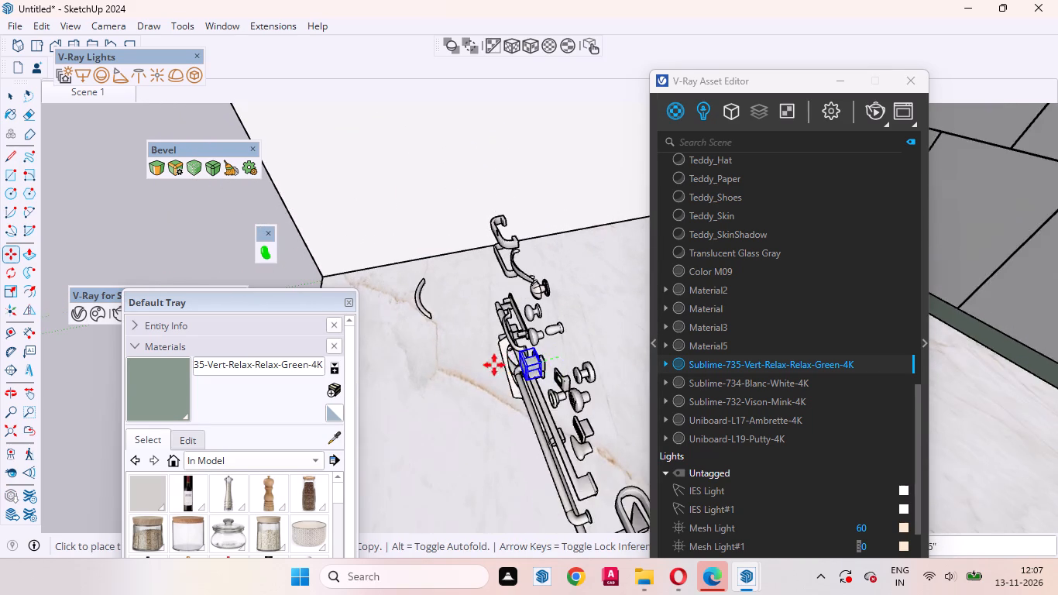
scroll(494, 365, down, 9)
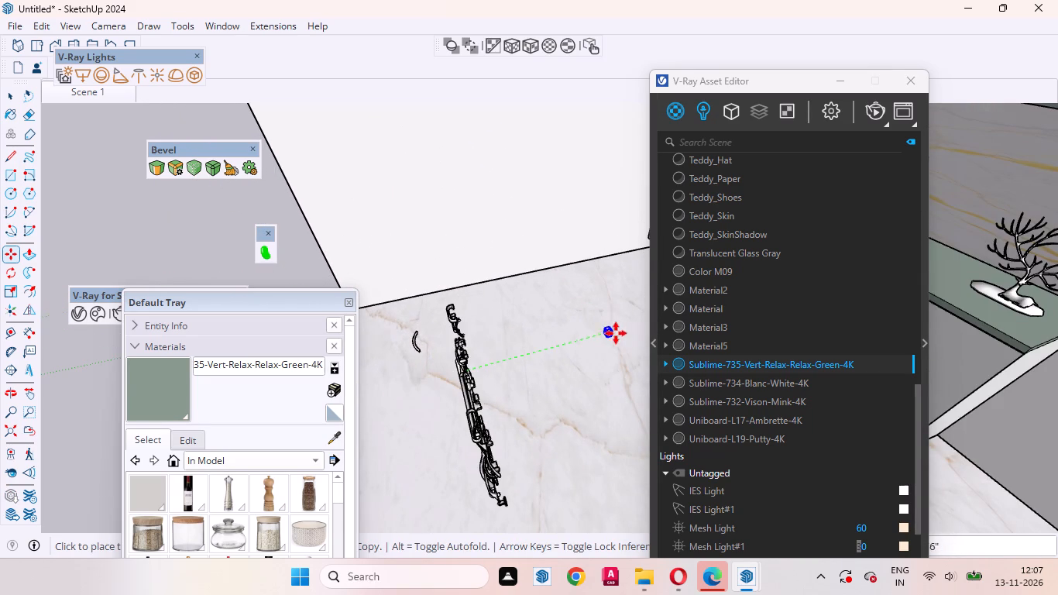
click(623, 334)
key(space)
Reposition the Default Tray so that it no longer covers the handle assortment.
middle_drag(513, 417, 702, 305)
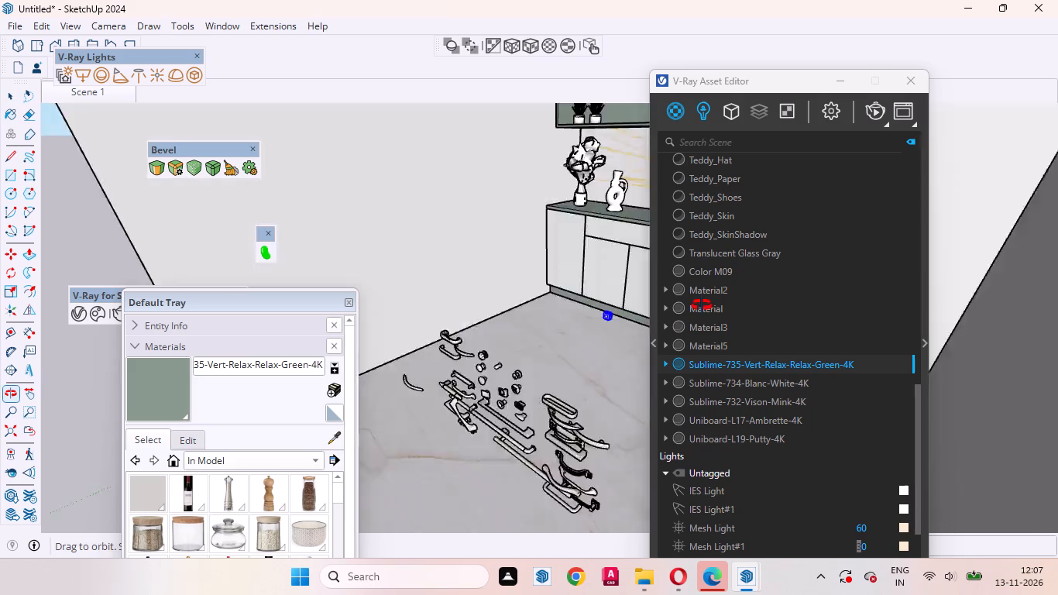
middle_drag(702, 305, 752, 259)
scroll(577, 372, down, 8)
middle_drag(634, 342, 445, 499)
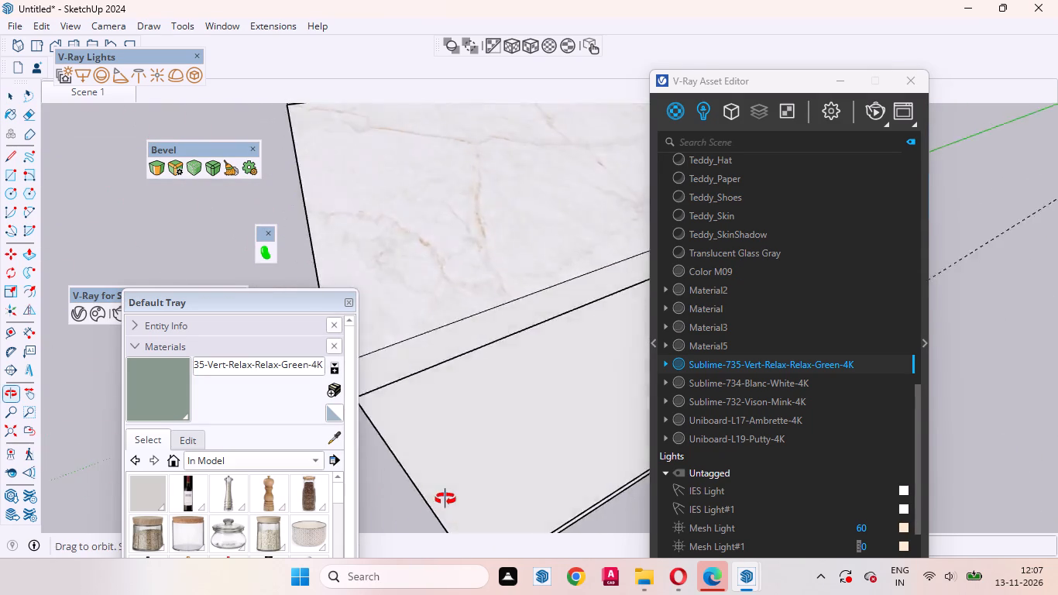
middle_drag(445, 499, 481, 466)
scroll(278, 365, up, 11)
middle_drag(538, 352, 307, 342)
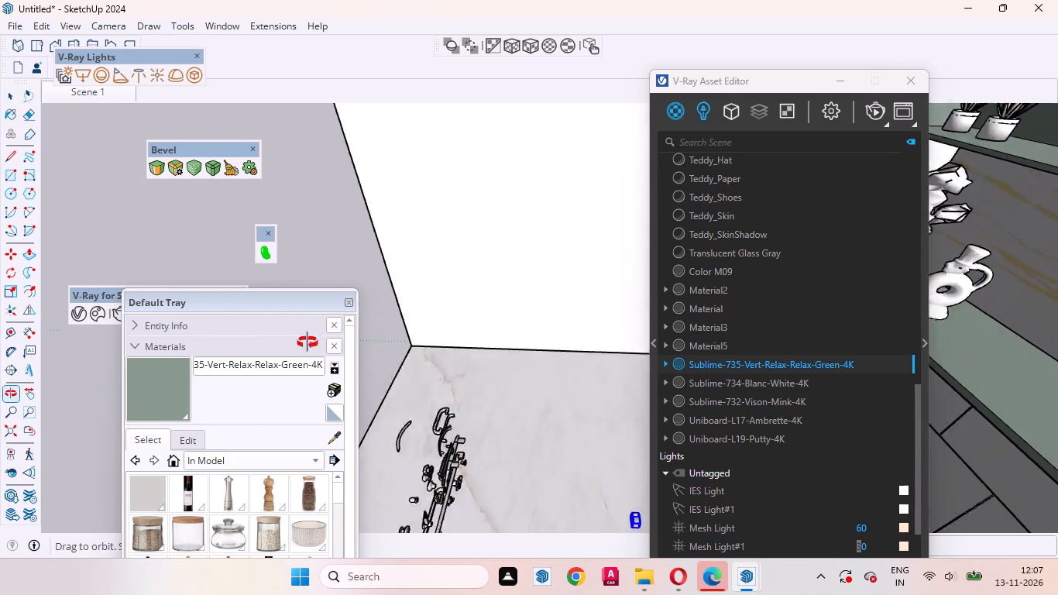
middle_drag(307, 342, 250, 351)
scroll(432, 154, down, 4)
middle_drag(447, 340, 393, 343)
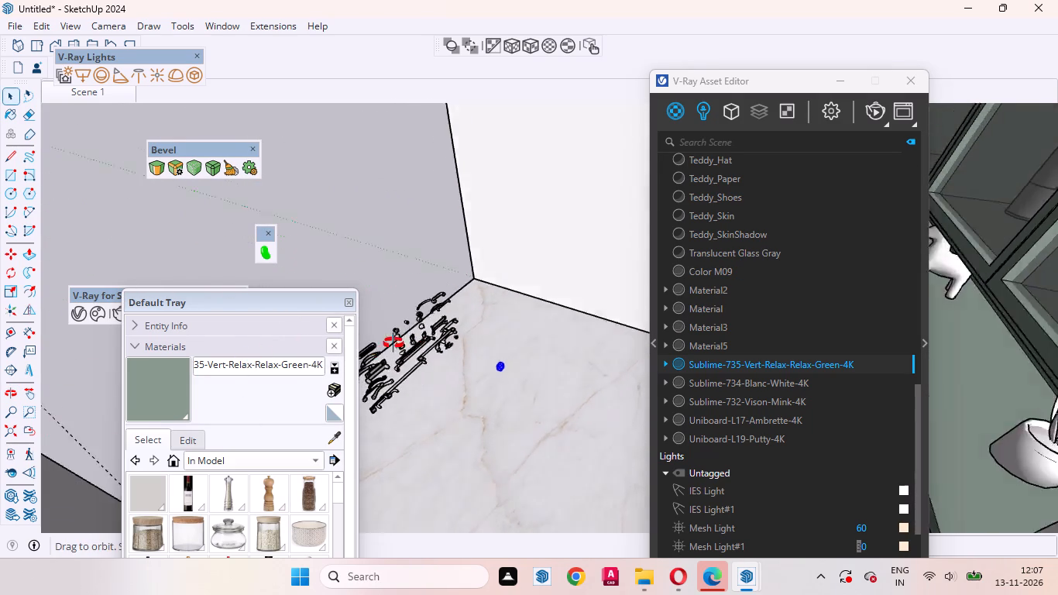
middle_drag(393, 343, 393, 346)
scroll(444, 324, up, 4)
middle_drag(473, 346, 419, 322)
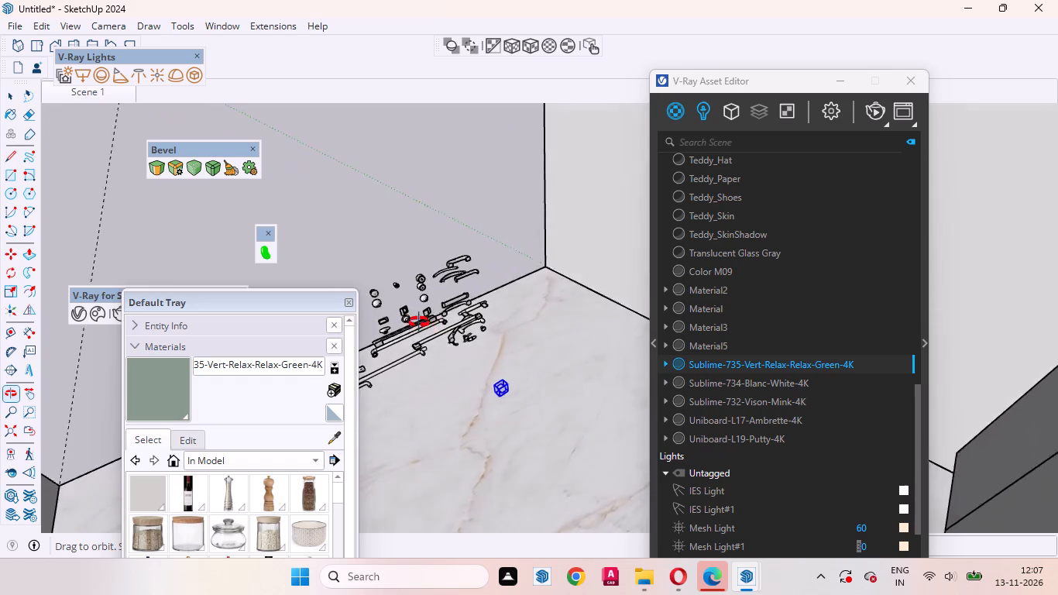
middle_drag(419, 322, 290, 215)
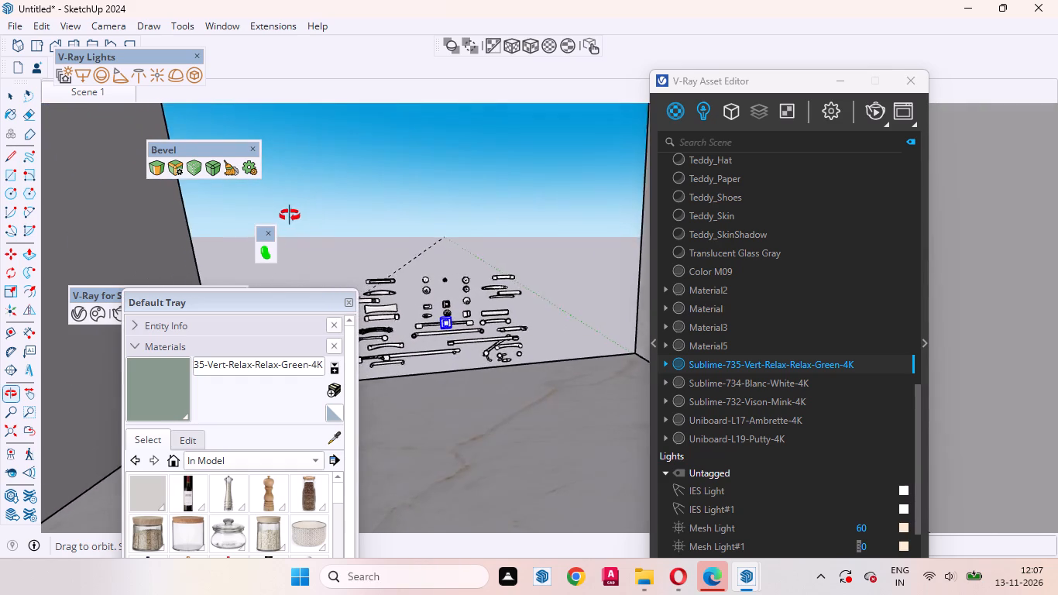
middle_drag(290, 215, 278, 218)
drag(280, 299, 180, 411)
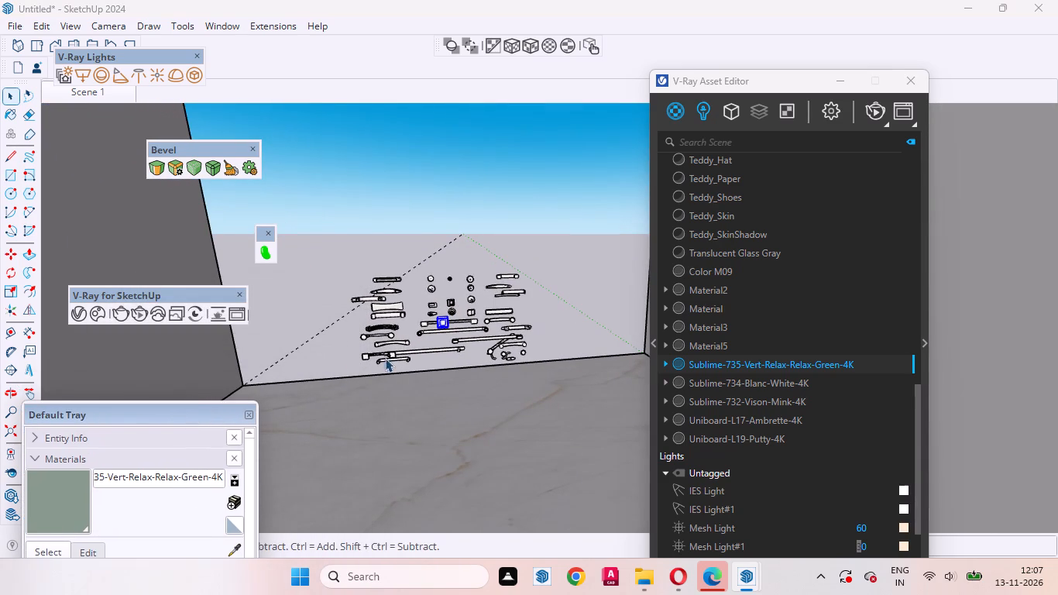
Move the square knob sideways, well clear of all the other handles in the assortment.
drag(555, 375, 332, 229)
click(477, 196)
middle_drag(502, 344, 491, 311)
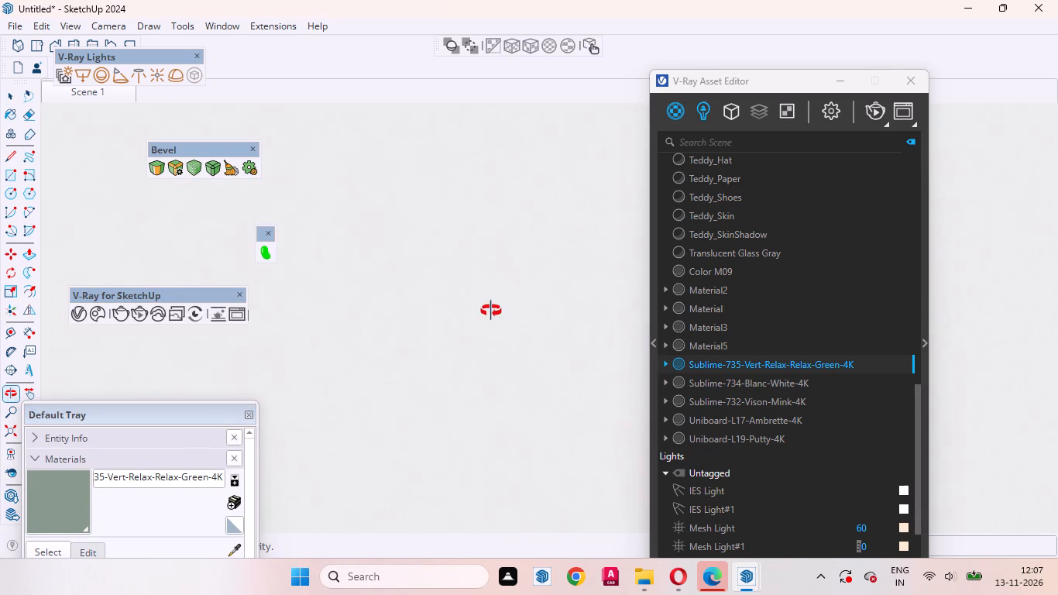
middle_drag(491, 311, 519, 334)
scroll(483, 342, up, 2)
click(448, 304)
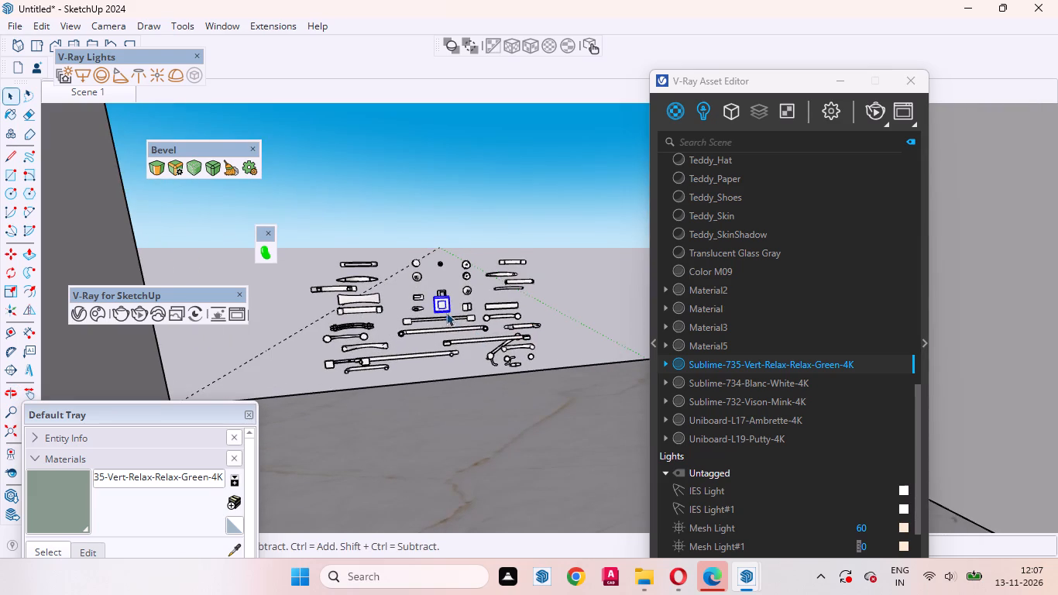
key(m)
click(500, 443)
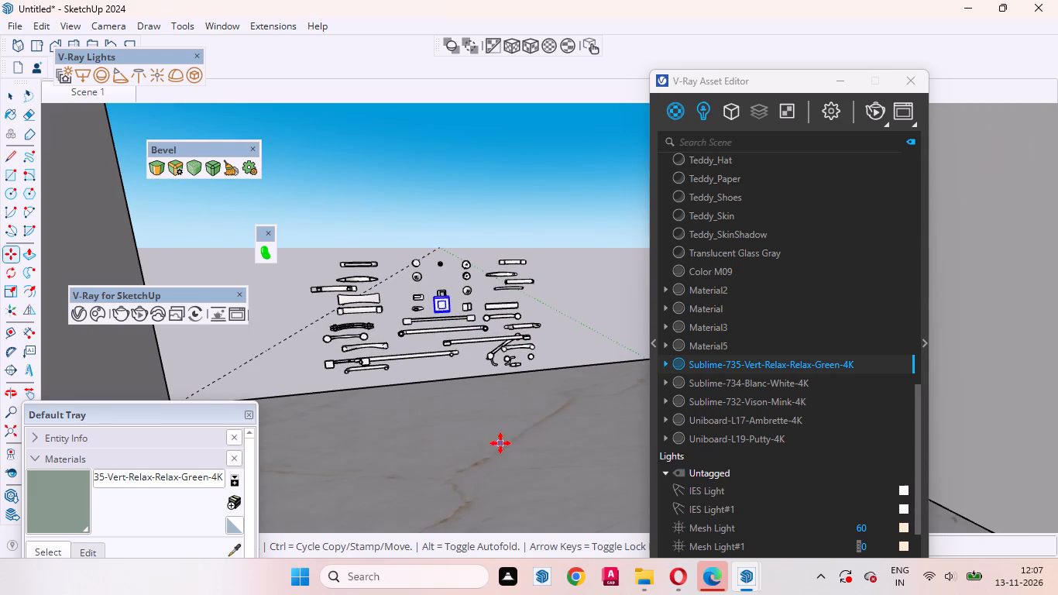
click(359, 461)
key(space)
Delete all the remaining handles of the assortment, keeping only the separated square knob.
middle_drag(572, 373, 558, 353)
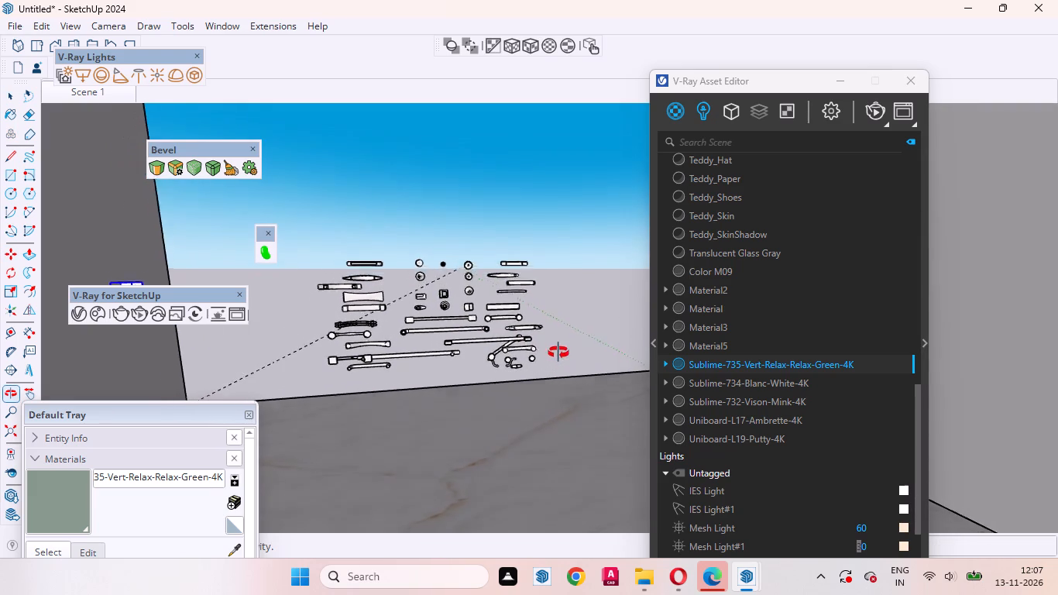
middle_drag(558, 353, 558, 347)
click(575, 331)
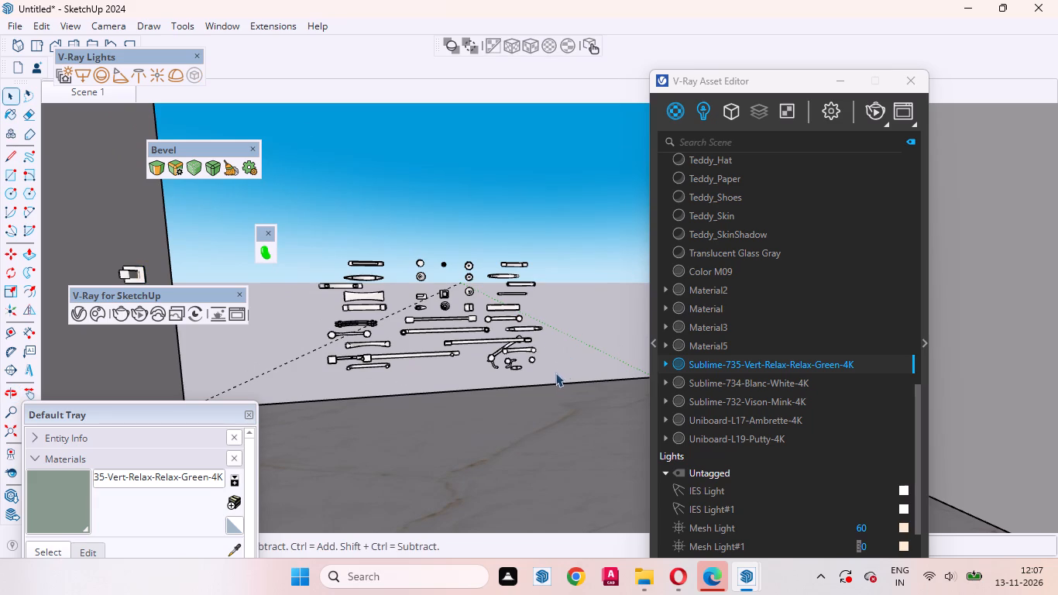
drag(554, 375, 314, 253)
drag(314, 253, 314, 244)
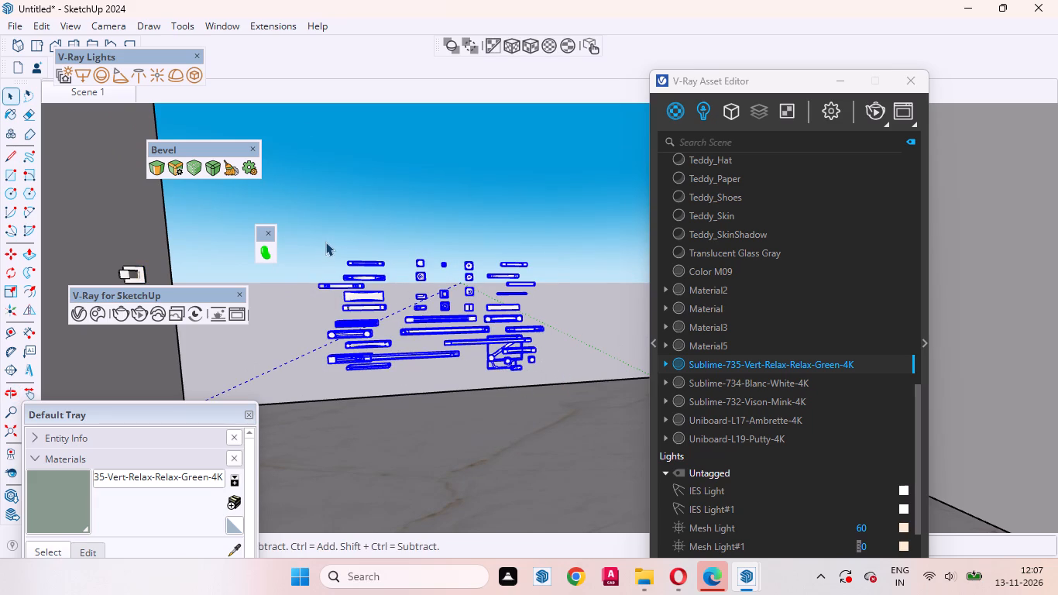
key(Delete)
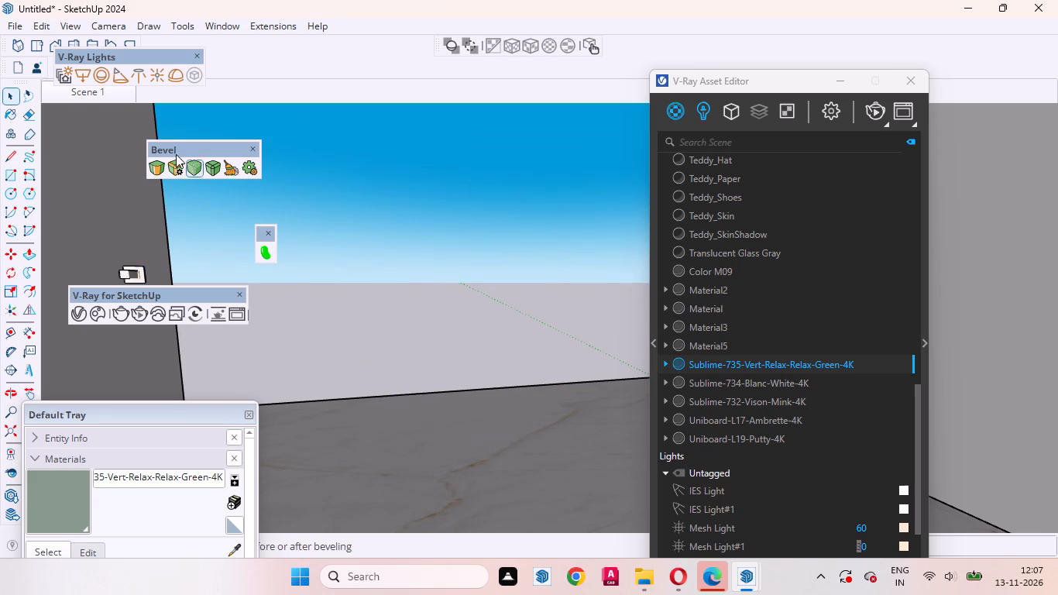
Move the square knob to the base cabinet, onto the lower inner part of its leftmost door front, using the Scene 1 view.
click(127, 273)
key(m)
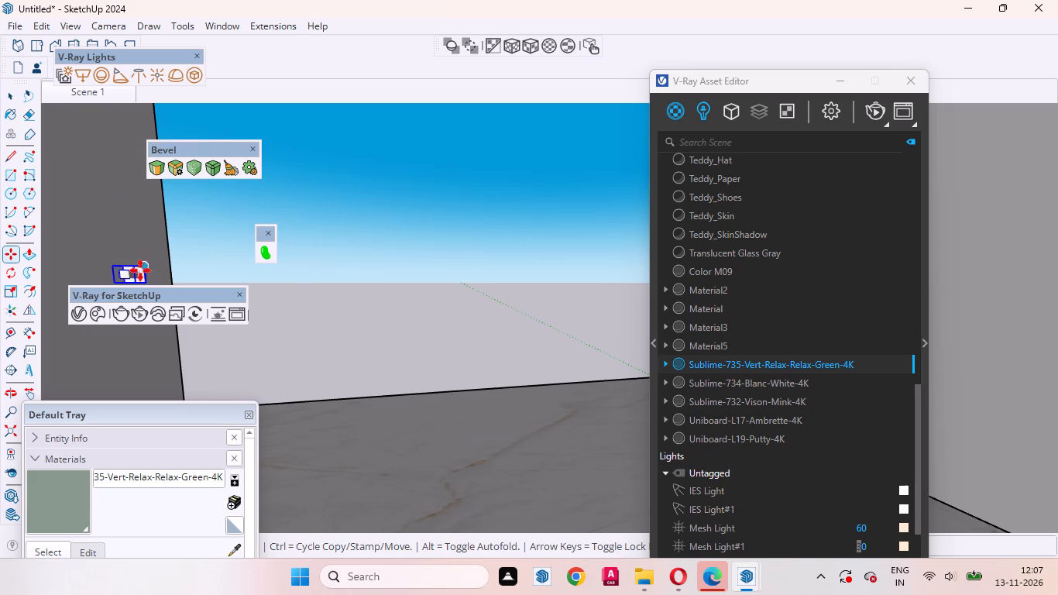
click(140, 270)
click(106, 94)
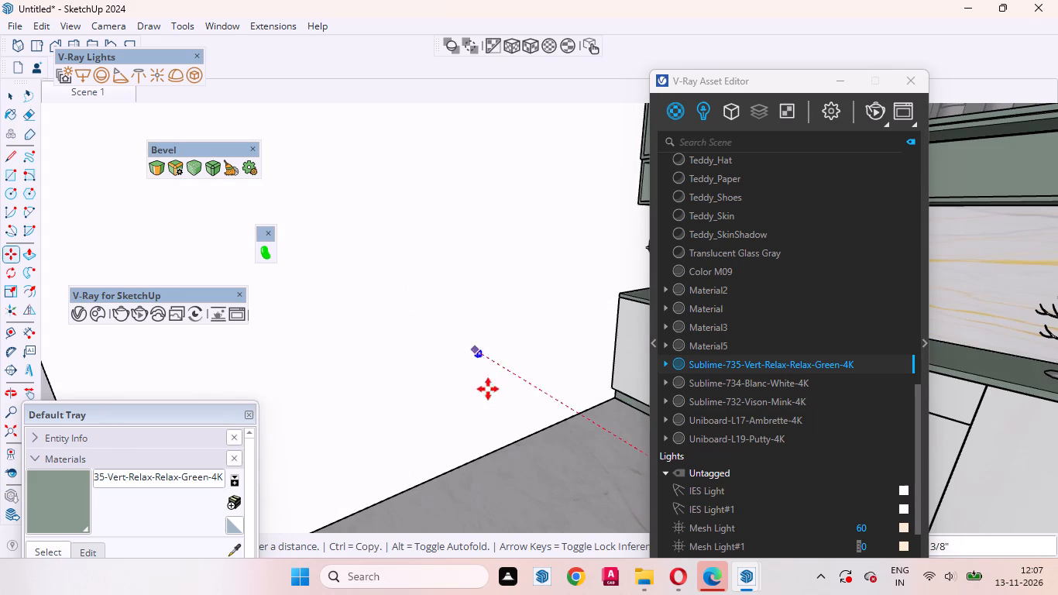
scroll(542, 425, up, 9)
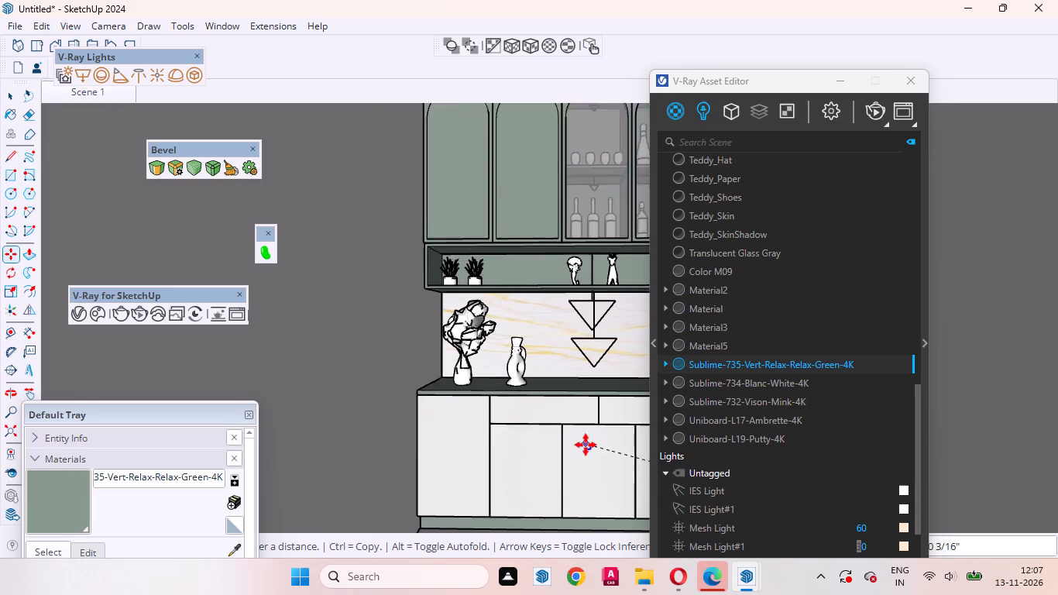
scroll(586, 445, up, 9)
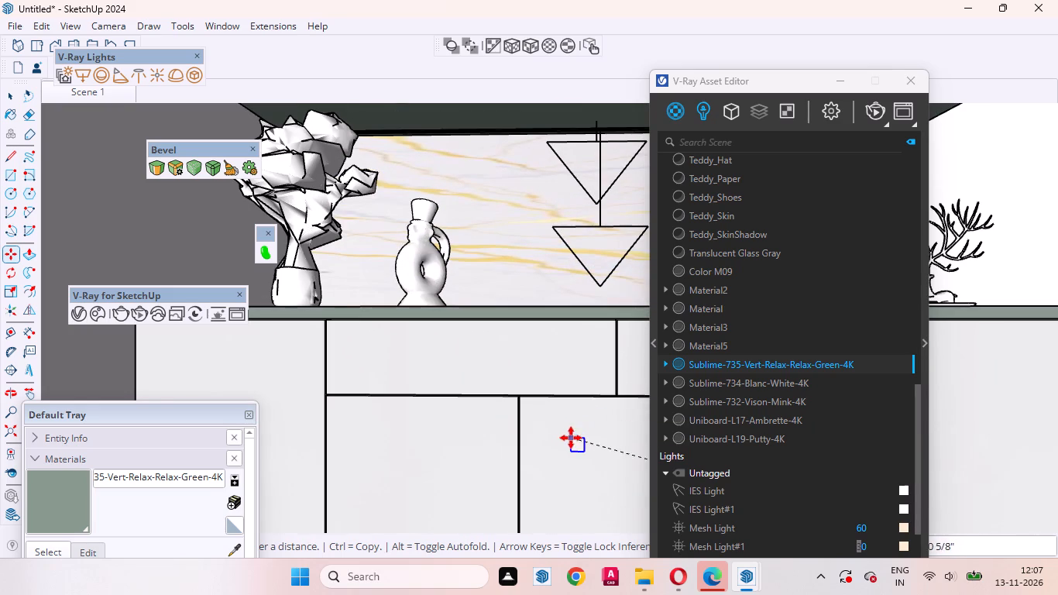
middle_drag(554, 452, 309, 543)
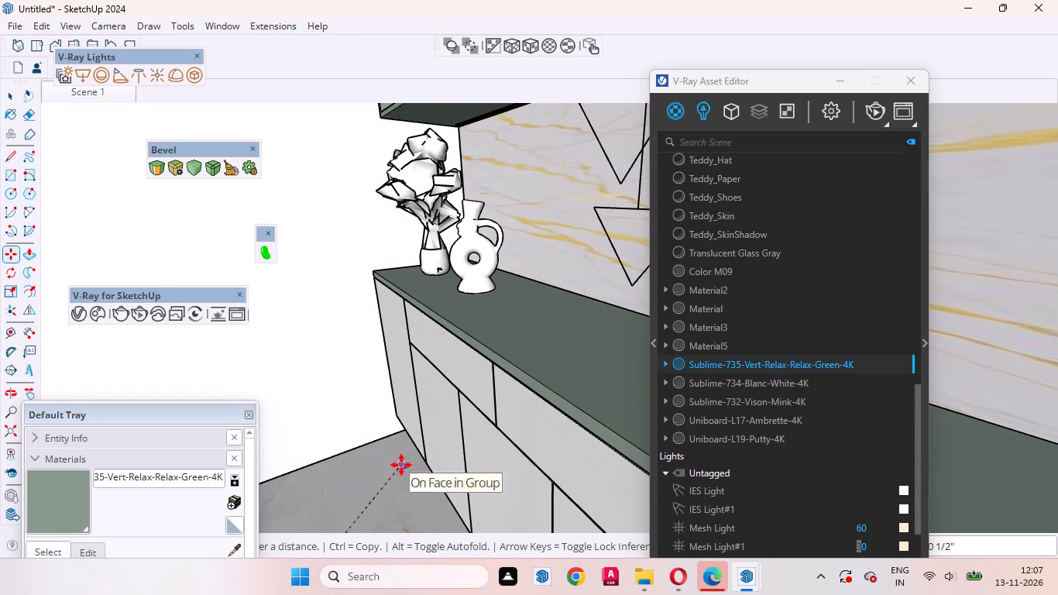
click(401, 465)
scroll(415, 463, up, 11)
click(384, 469)
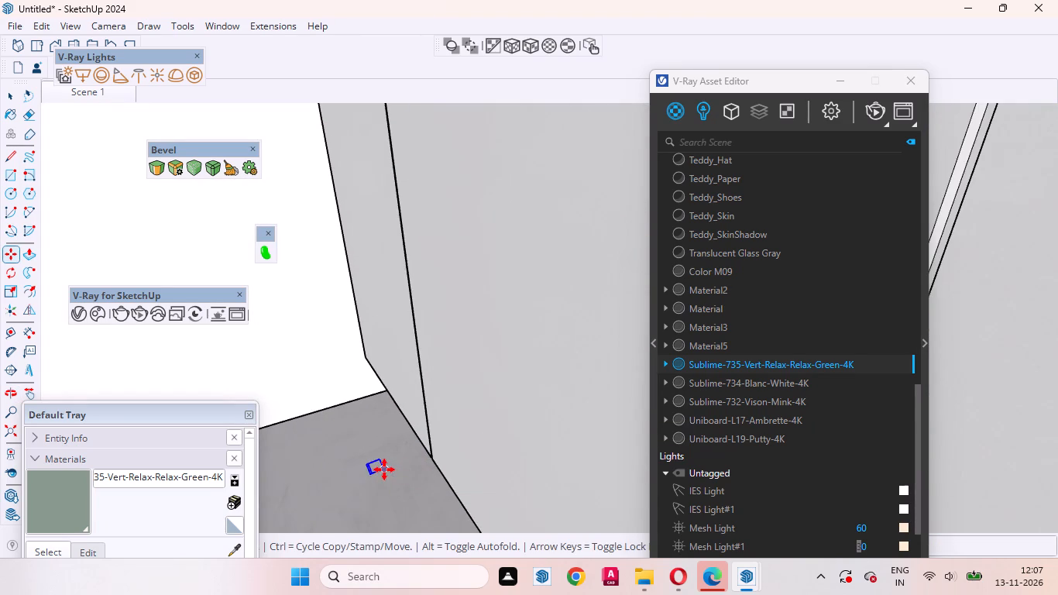
click(413, 374)
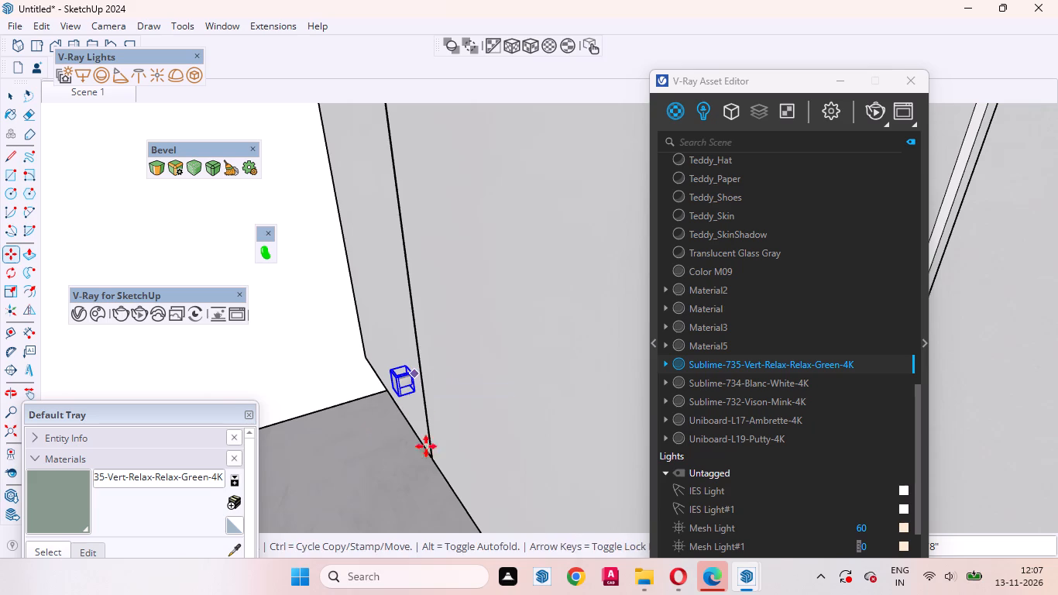
key(space)
Minimise the V-Ray Asset Editor so that it no longer covers the base cabinet fronts.
middle_drag(454, 337, 659, 294)
scroll(572, 310, down, 2)
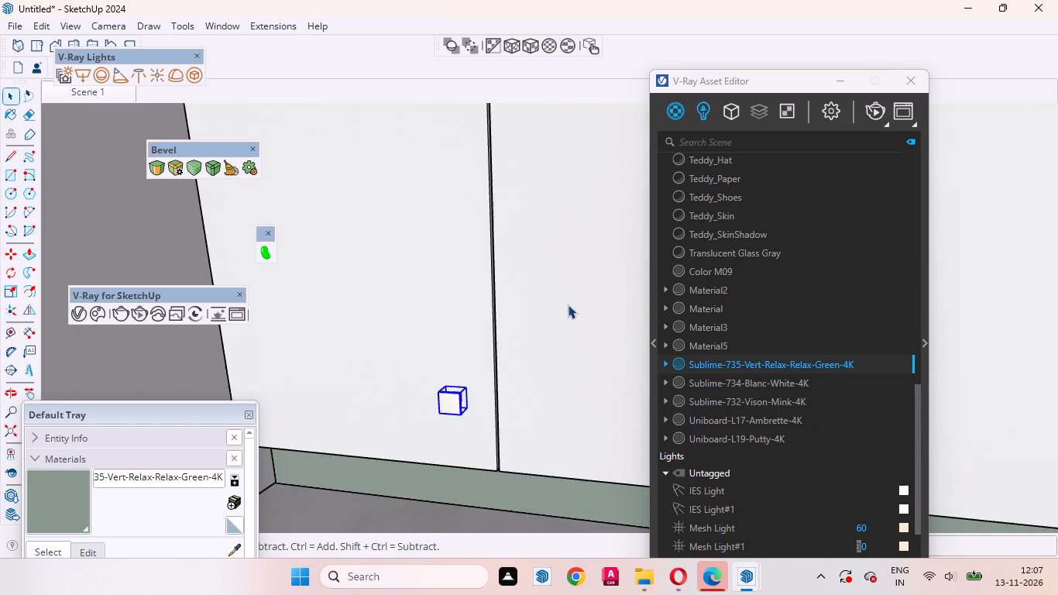
scroll(568, 304, down, 13)
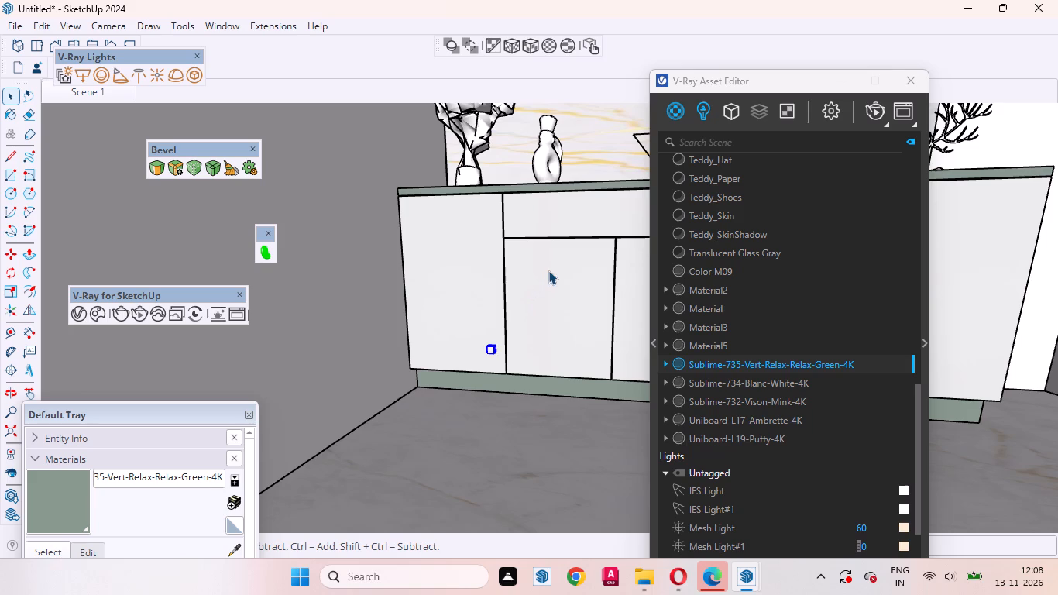
scroll(547, 261, down, 3)
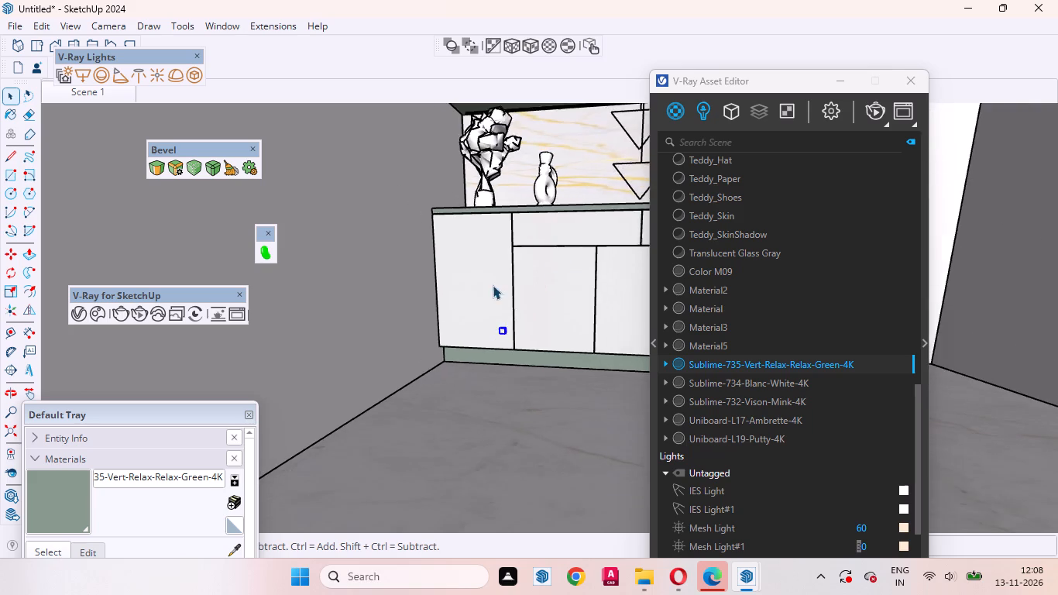
scroll(493, 285, down, 3)
scroll(569, 233, up, 2)
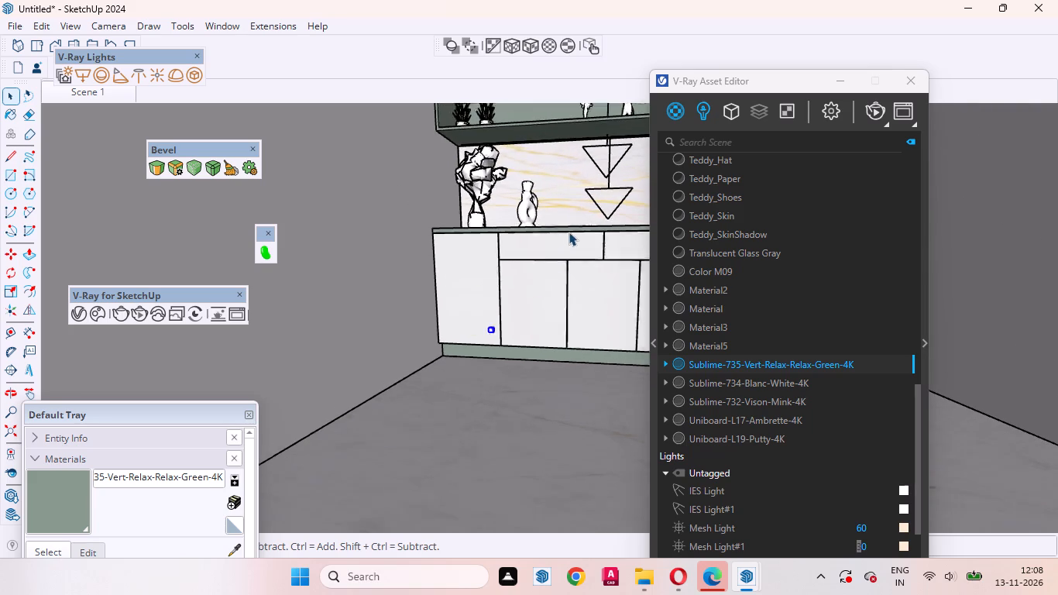
scroll(569, 232, up, 1)
middle_drag(580, 260, 586, 249)
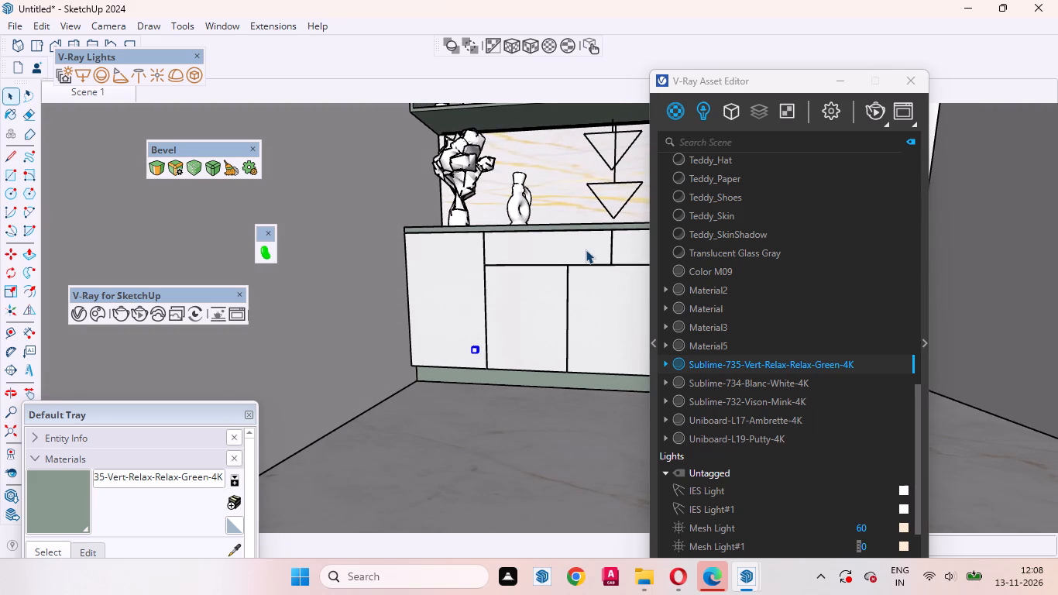
key(t)
scroll(509, 238, up, 14)
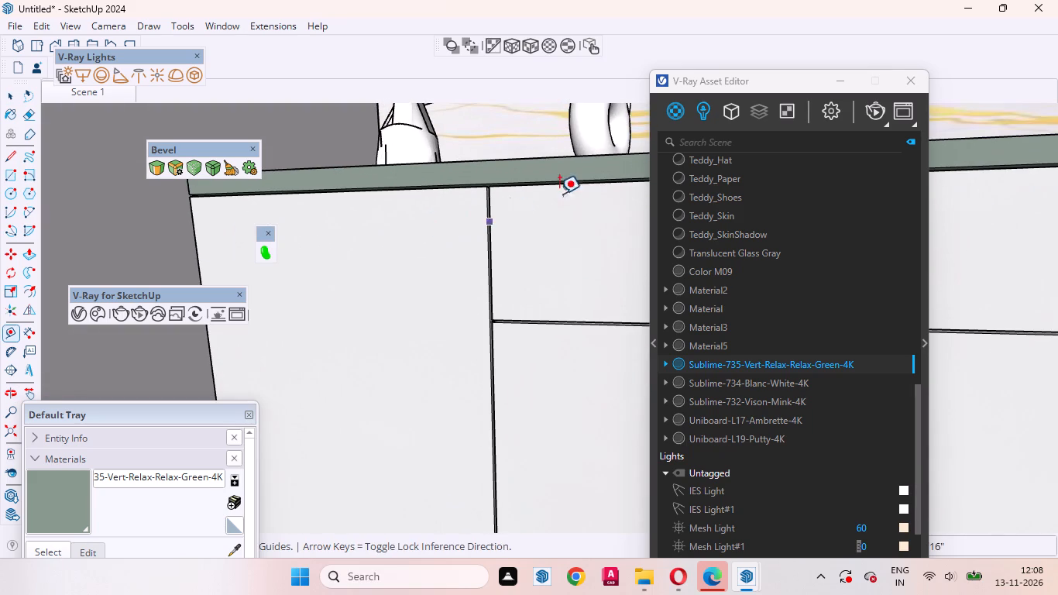
click(793, 84)
click(848, 81)
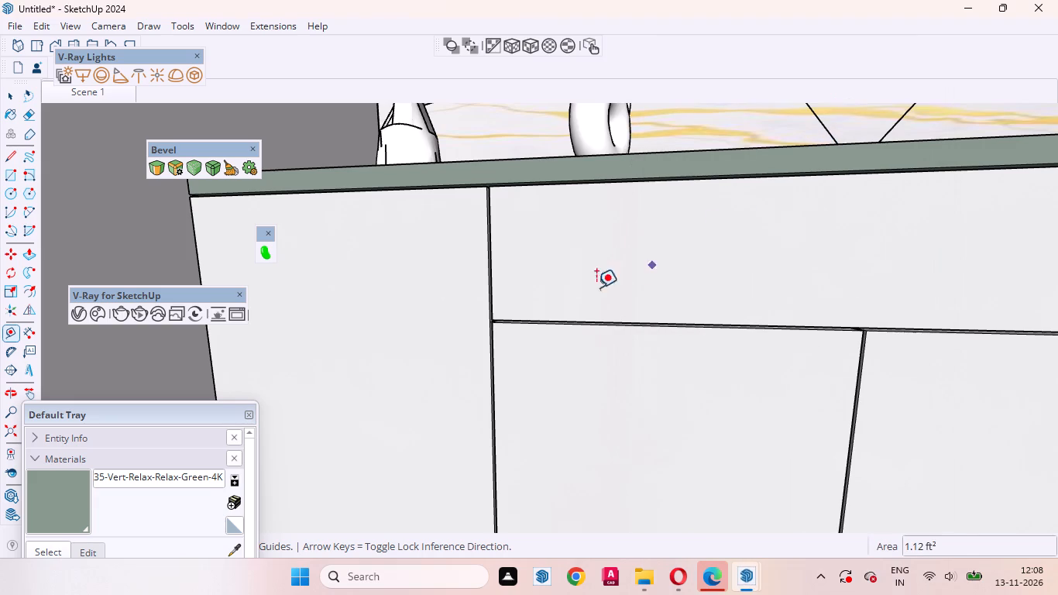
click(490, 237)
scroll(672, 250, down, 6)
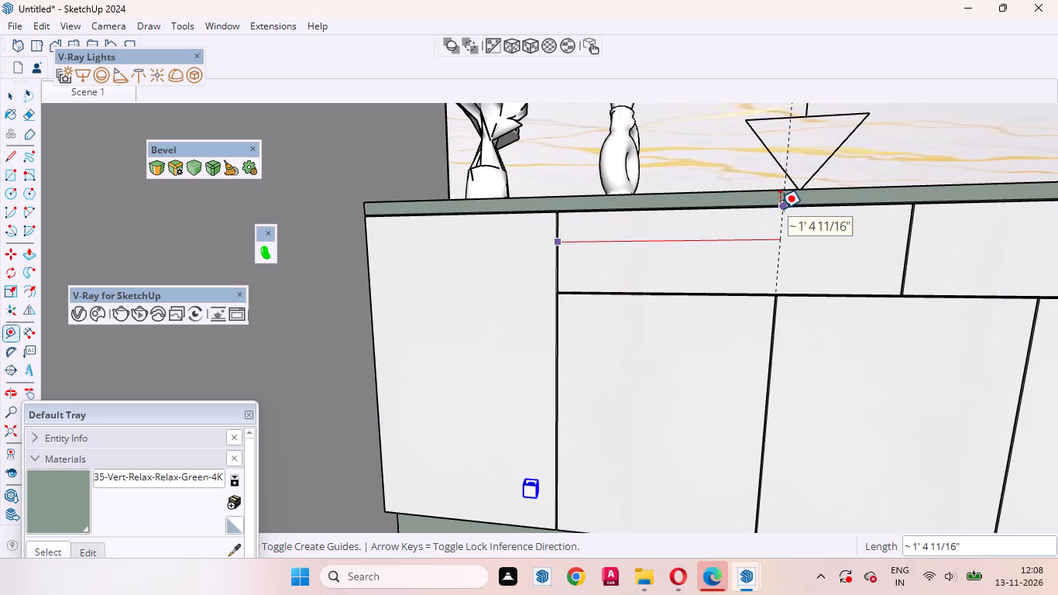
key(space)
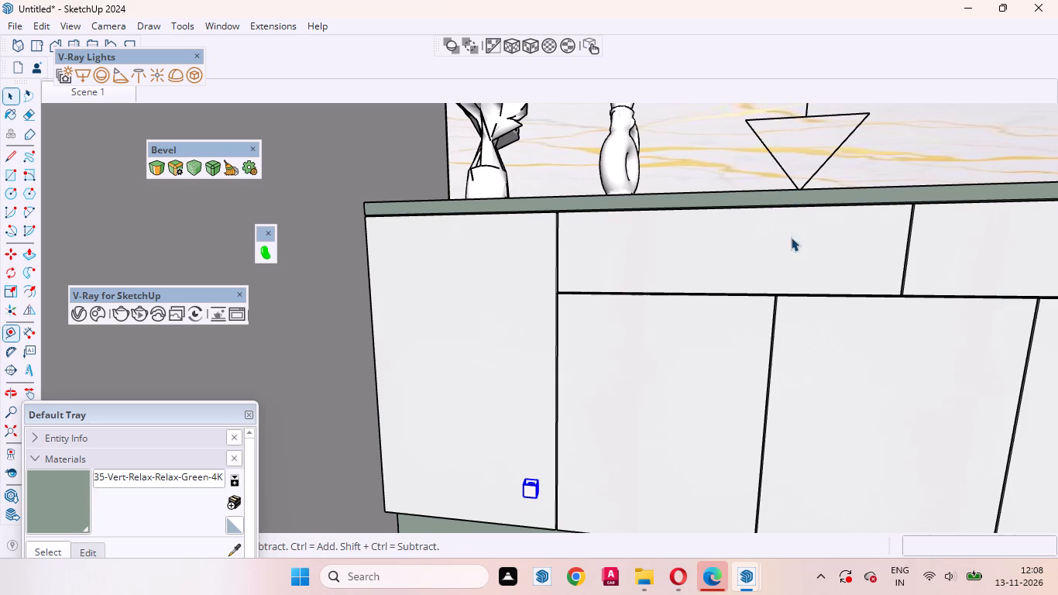
Open the base cabinet group for editing and select the drawer front next to the leftmost door.
click(788, 255)
middle_drag(856, 242, 816, 242)
double_click(809, 242)
click(767, 256)
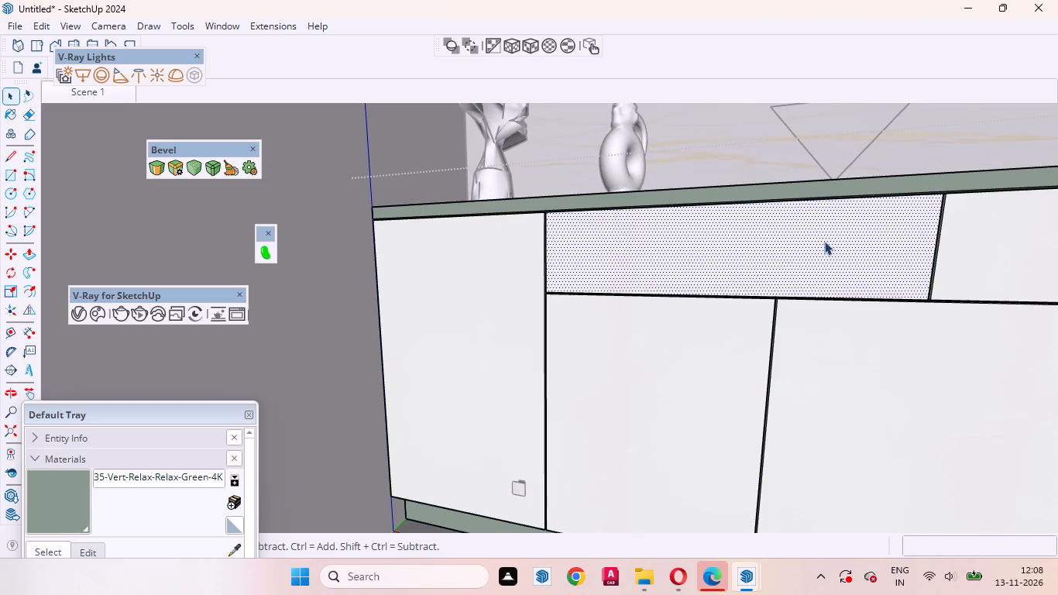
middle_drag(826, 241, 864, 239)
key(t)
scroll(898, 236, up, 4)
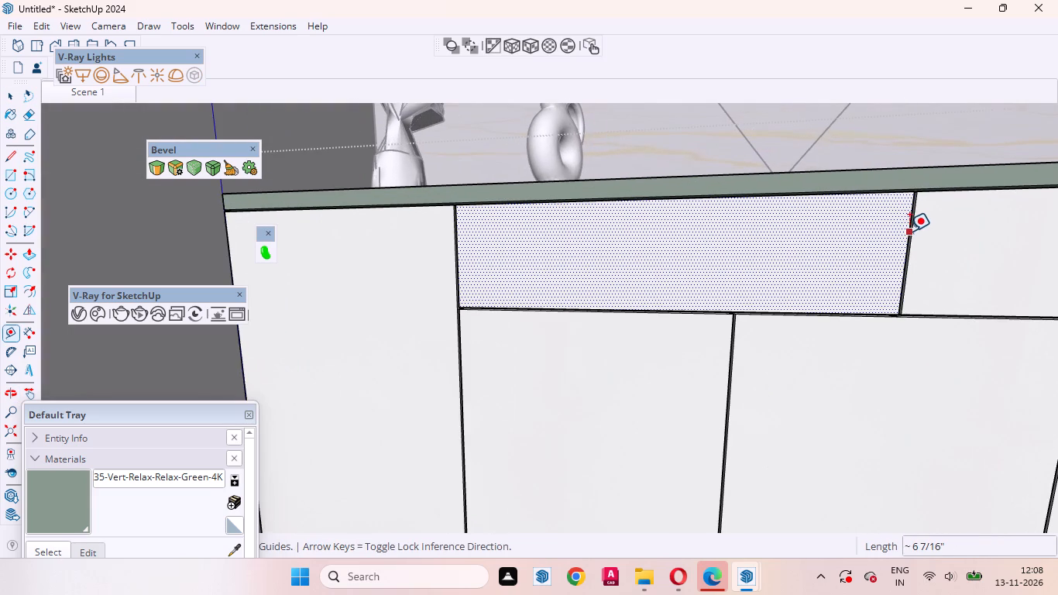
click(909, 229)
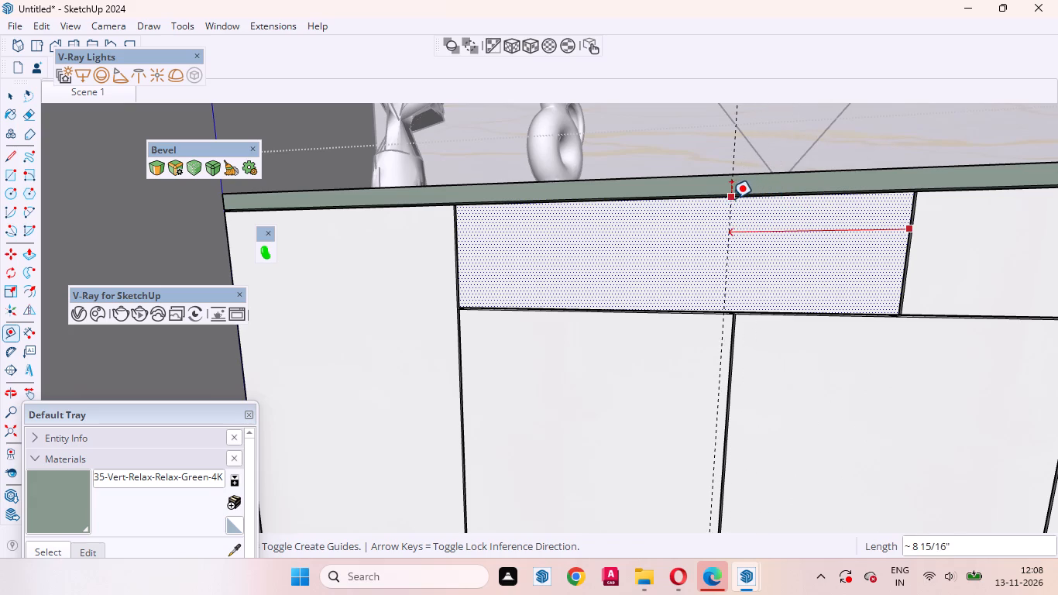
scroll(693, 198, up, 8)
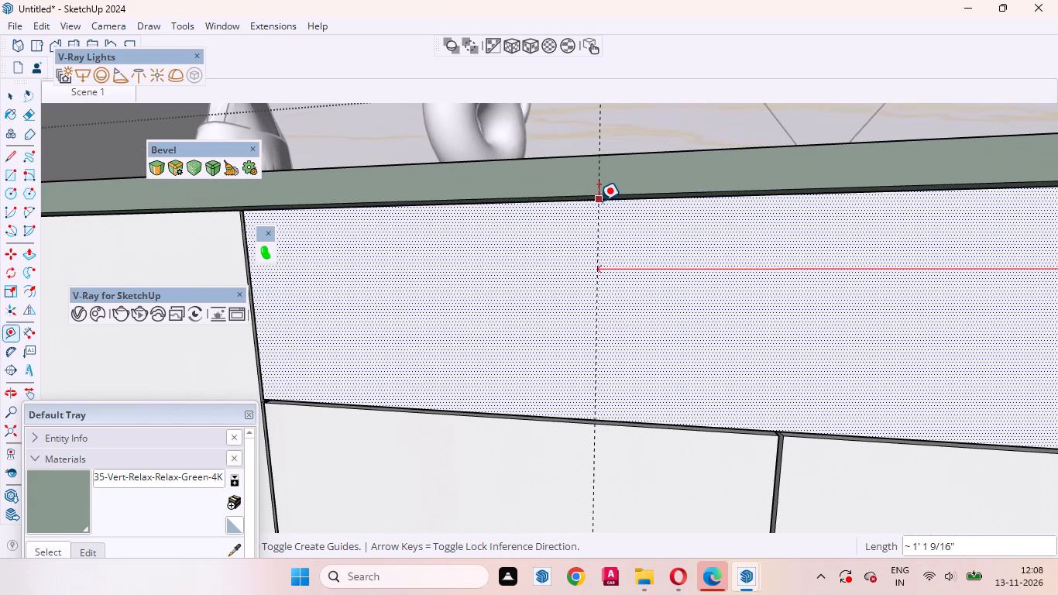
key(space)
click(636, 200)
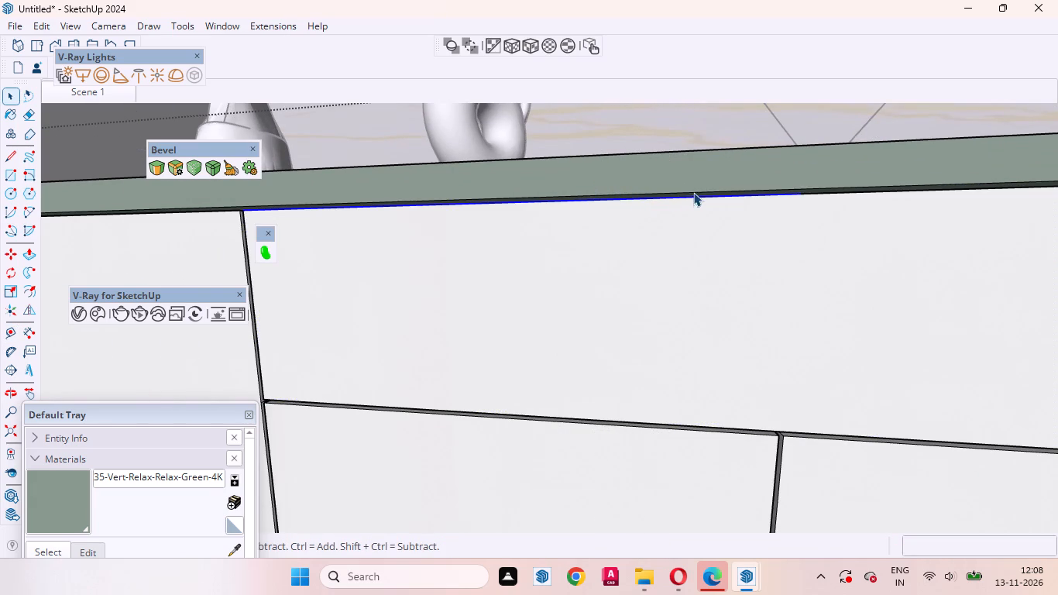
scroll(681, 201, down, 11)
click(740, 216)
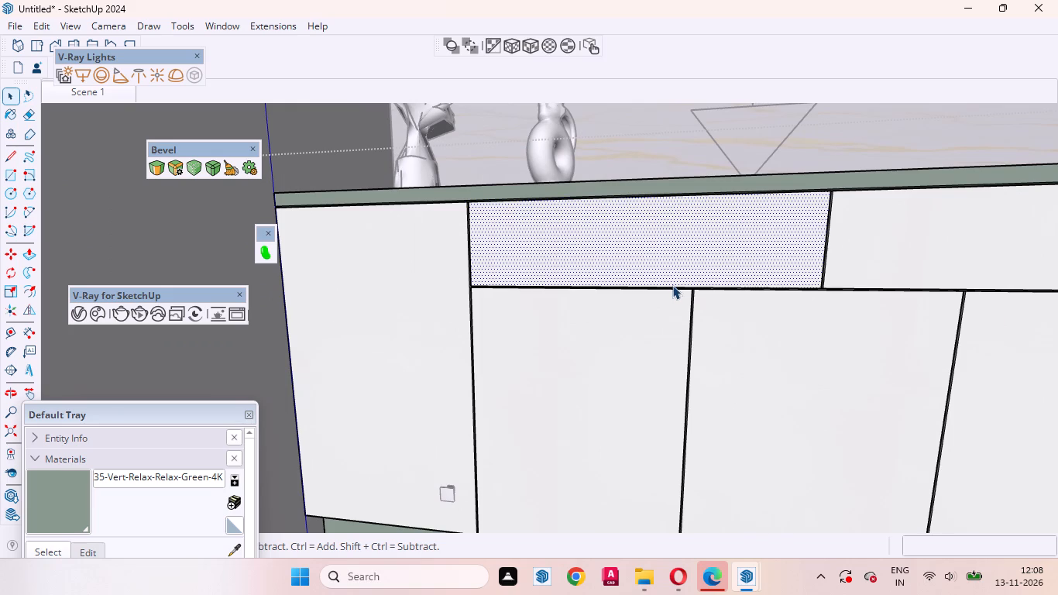
Select all the segments of the drawer front's split bottom edge and weld them into one edge.
click(672, 287)
scroll(707, 285, up, 9)
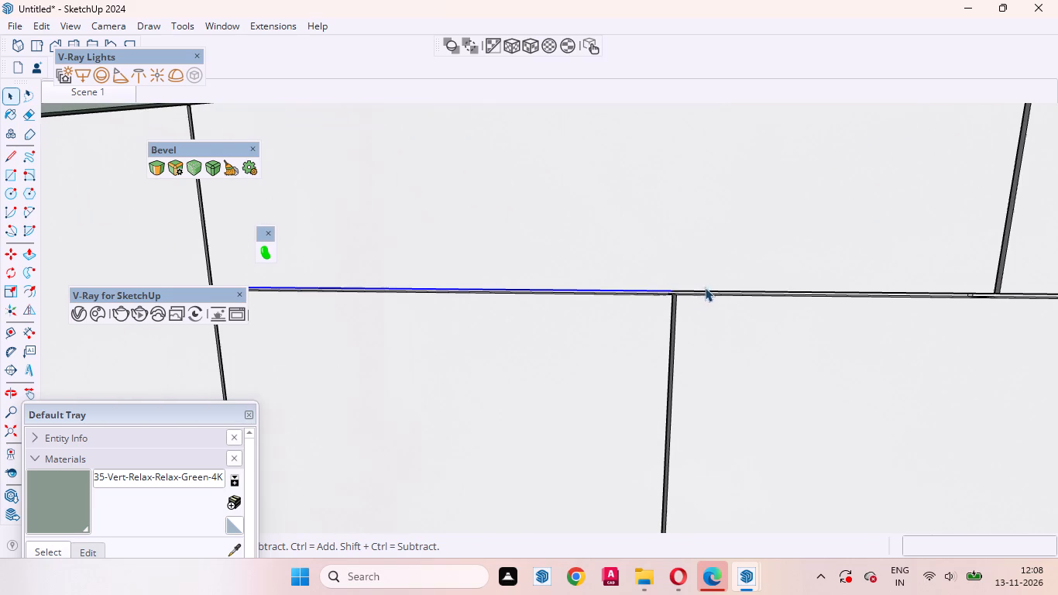
ctrl+click(685, 291)
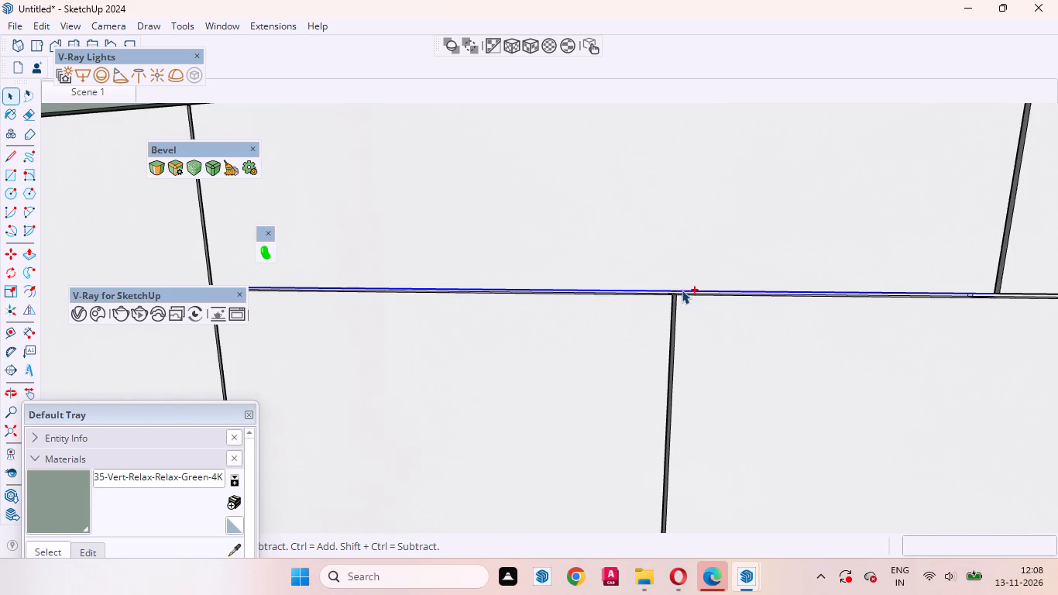
ctrl+scroll(682, 290, up, 3)
scroll(681, 294, down, 7)
scroll(694, 296, up, 9)
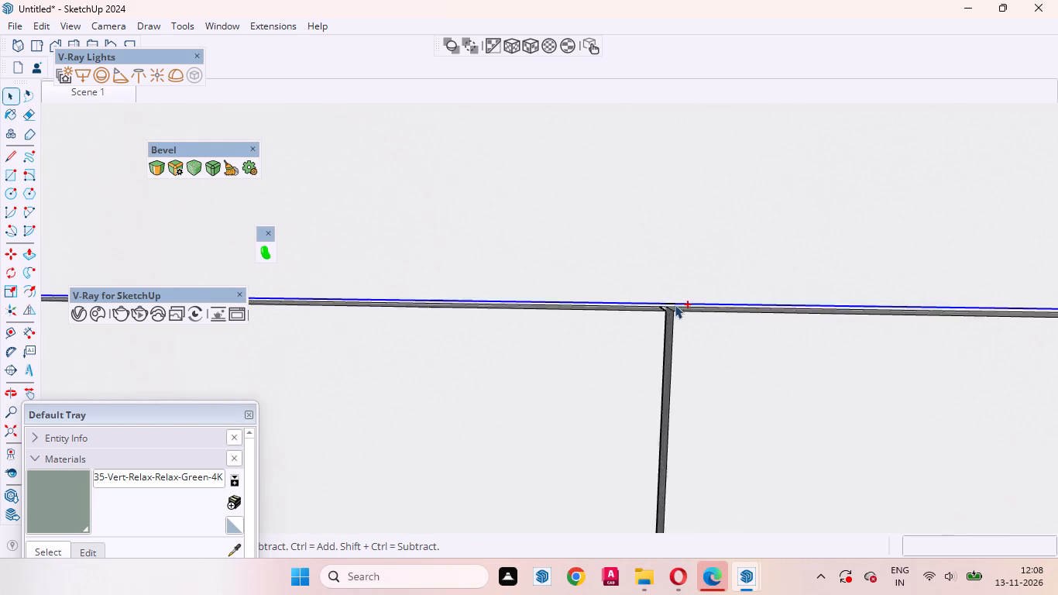
scroll(675, 304, up, 8)
ctrl+click(667, 303)
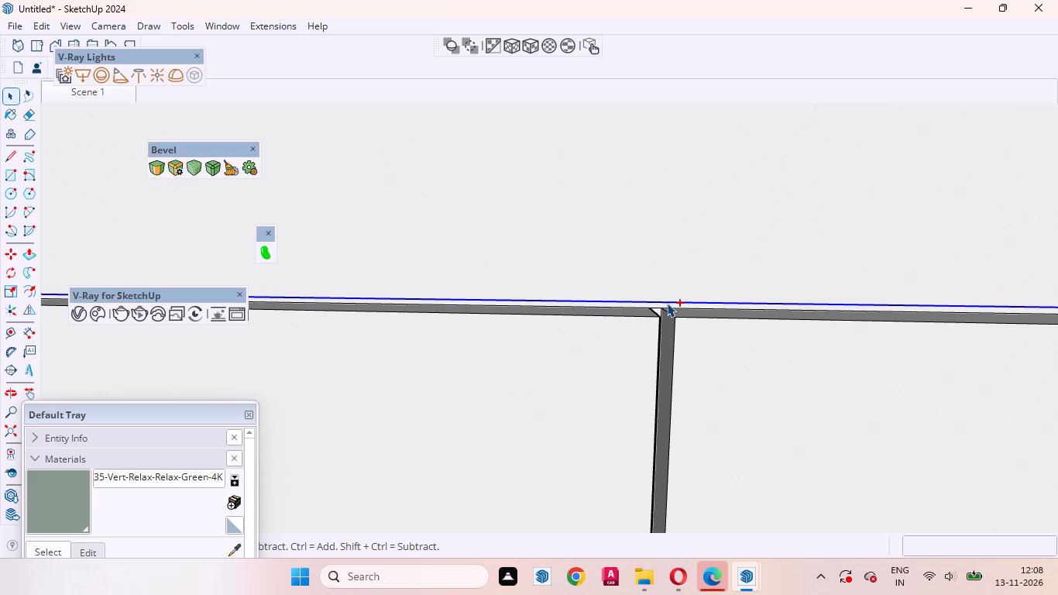
ctrl+right_click(667, 303)
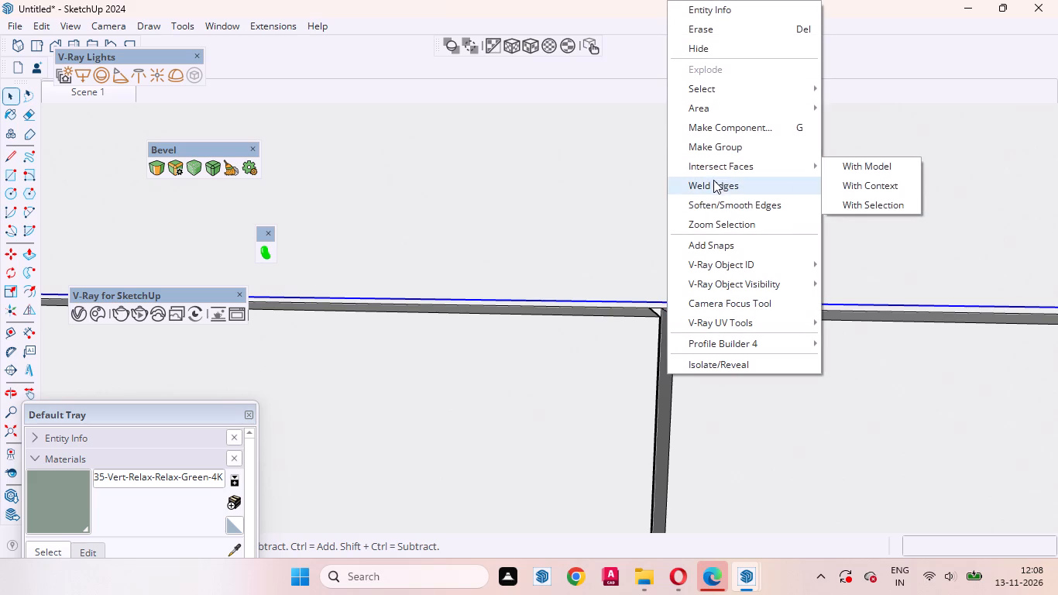
click(713, 181)
scroll(715, 279, down, 7)
scroll(678, 328, up, 1)
scroll(677, 329, down, 11)
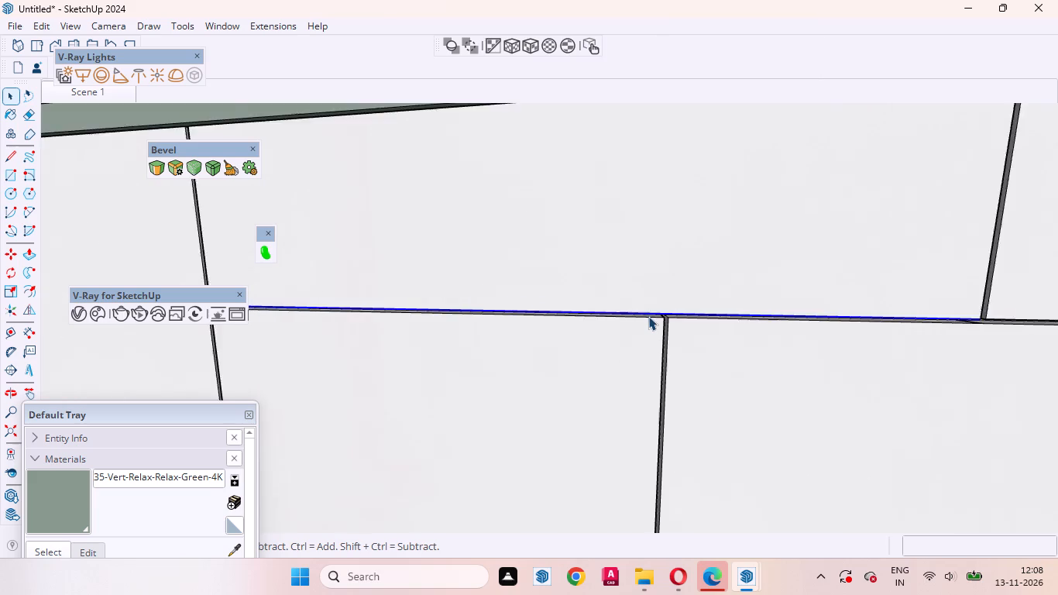
scroll(648, 316, down, 2)
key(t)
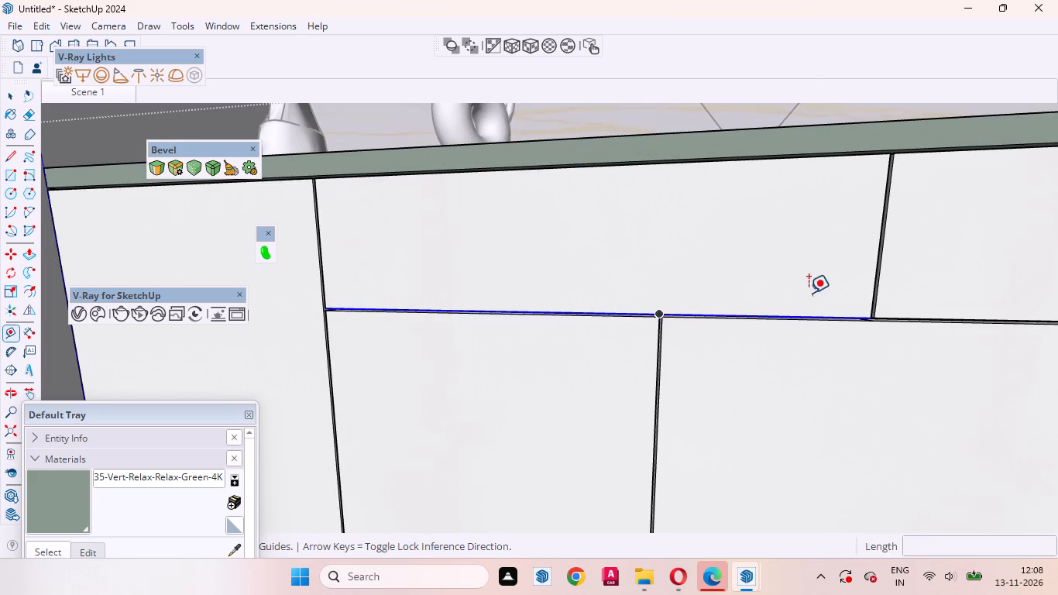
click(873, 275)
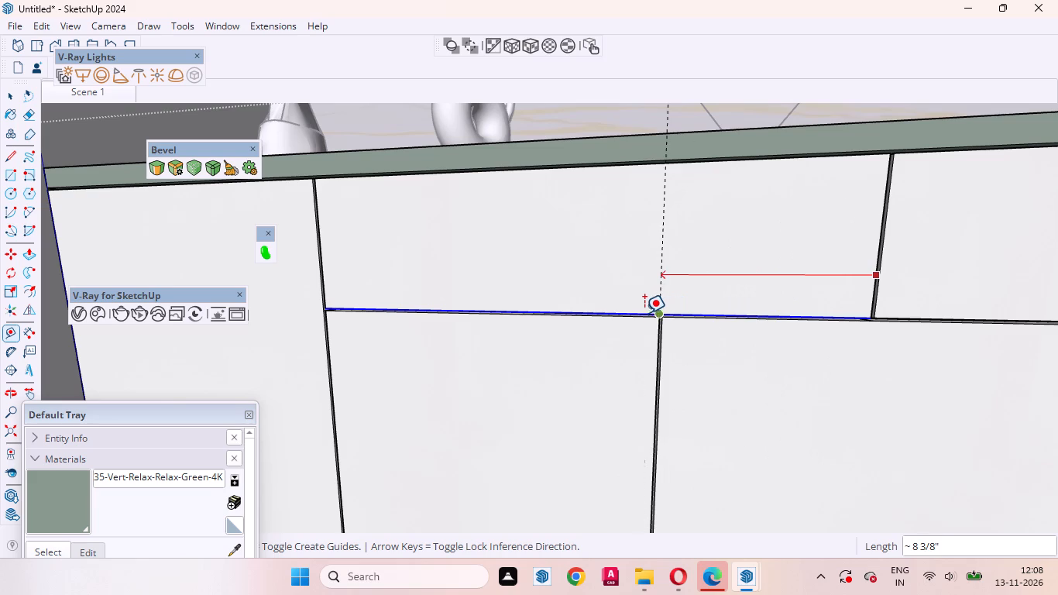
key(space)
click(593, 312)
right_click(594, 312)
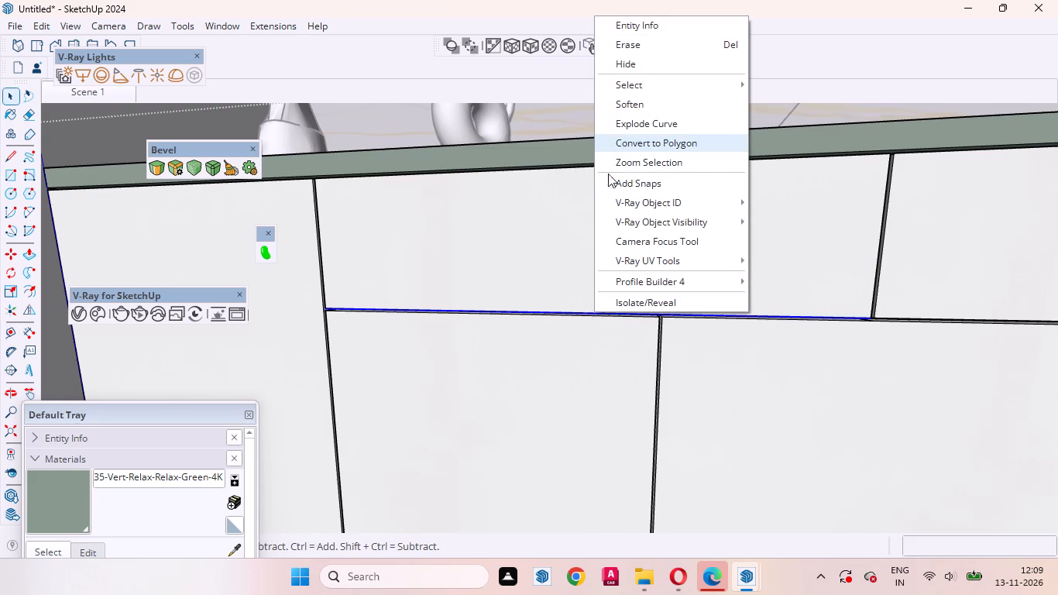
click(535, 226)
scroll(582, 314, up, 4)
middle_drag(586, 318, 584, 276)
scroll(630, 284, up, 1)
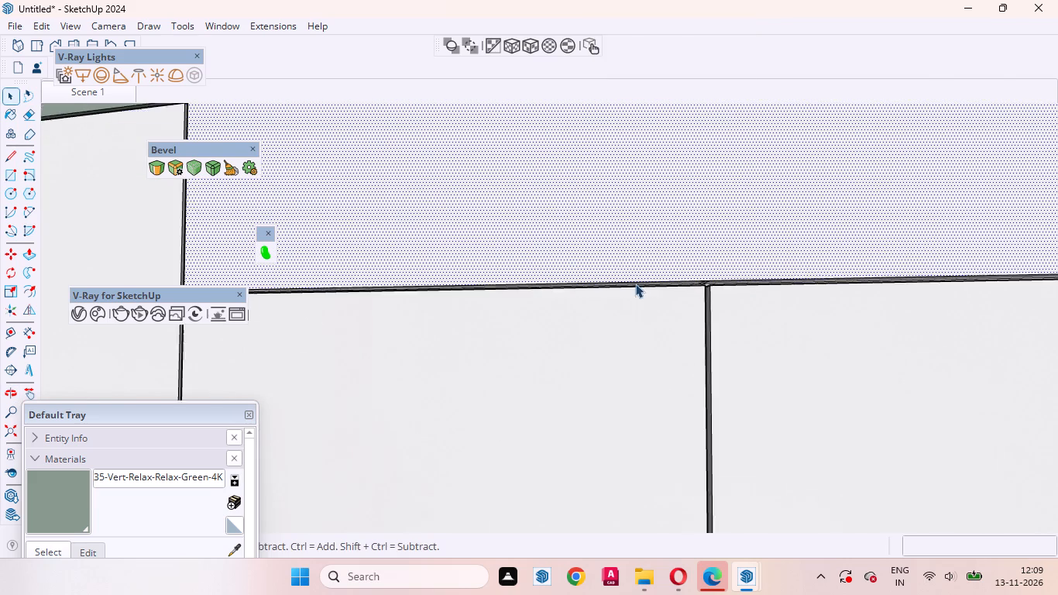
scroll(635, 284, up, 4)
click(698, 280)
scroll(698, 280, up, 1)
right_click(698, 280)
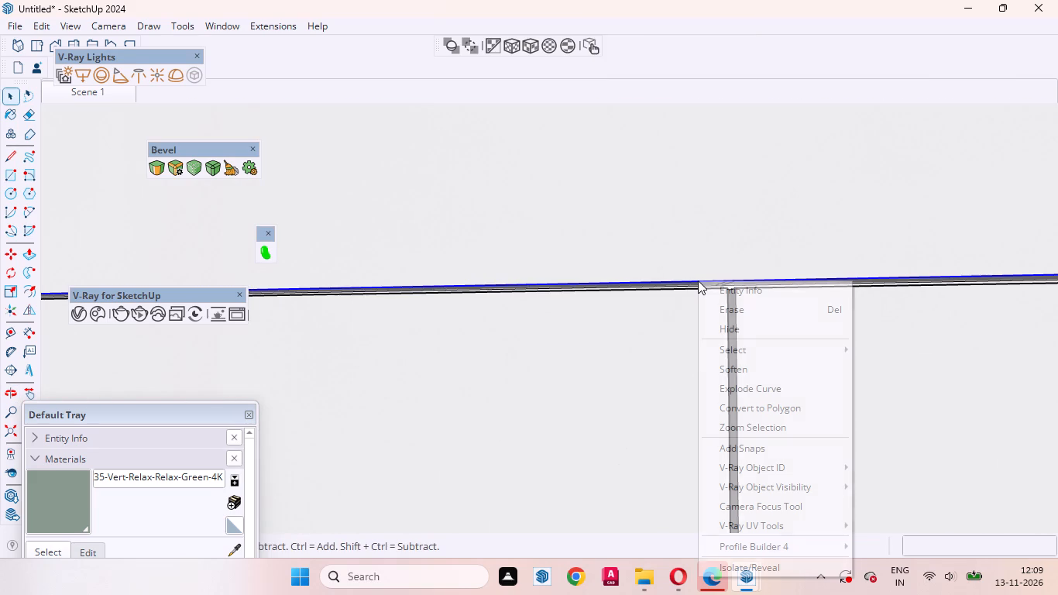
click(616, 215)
Erase the two stray lines crossing the underside of the drawer front, above the gap between the doors.
scroll(755, 350, down, 8)
scroll(728, 357, up, 14)
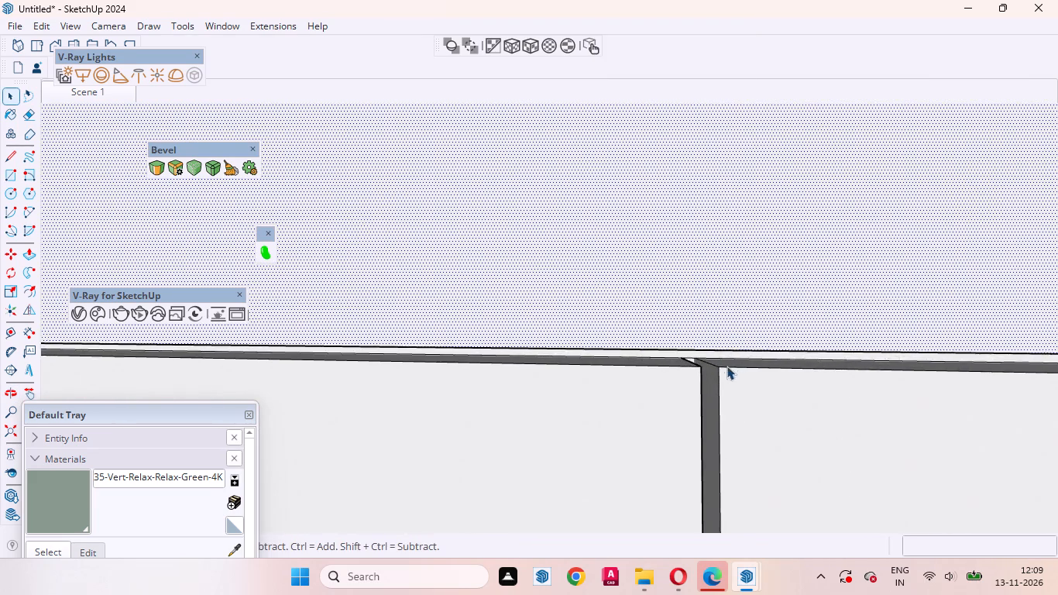
scroll(727, 366, up, 6)
middle_drag(706, 366, 693, 281)
scroll(692, 357, up, 11)
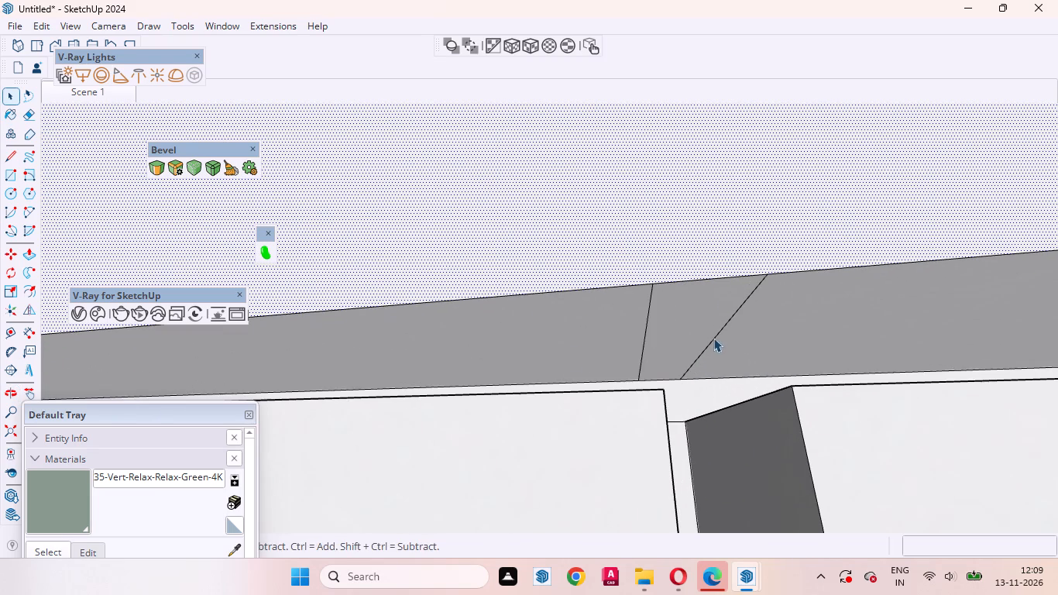
click(28, 113)
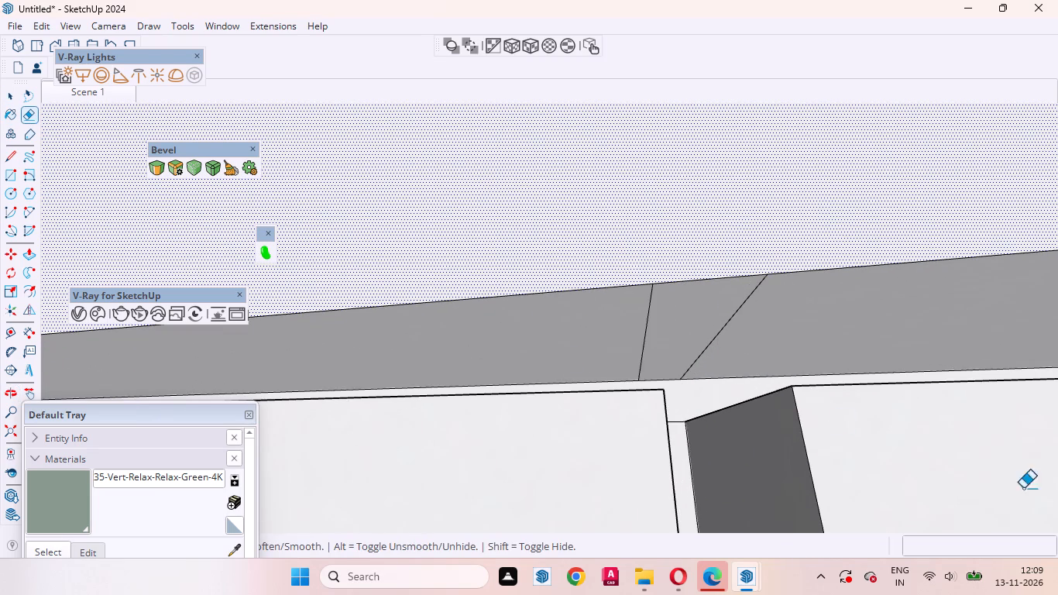
scroll(807, 388, up, 4)
drag(537, 315, 889, 338)
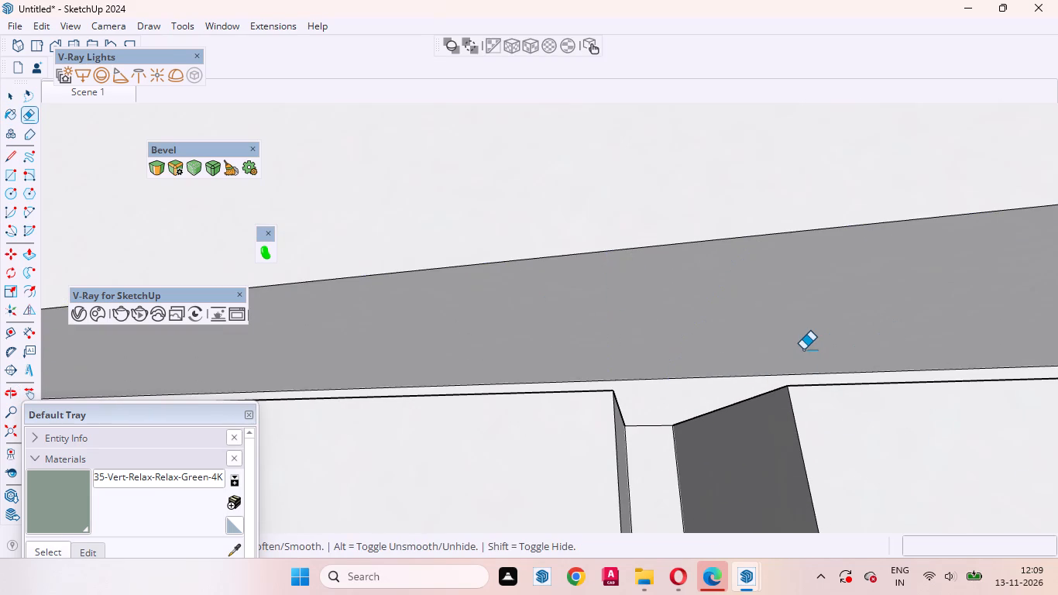
key(space)
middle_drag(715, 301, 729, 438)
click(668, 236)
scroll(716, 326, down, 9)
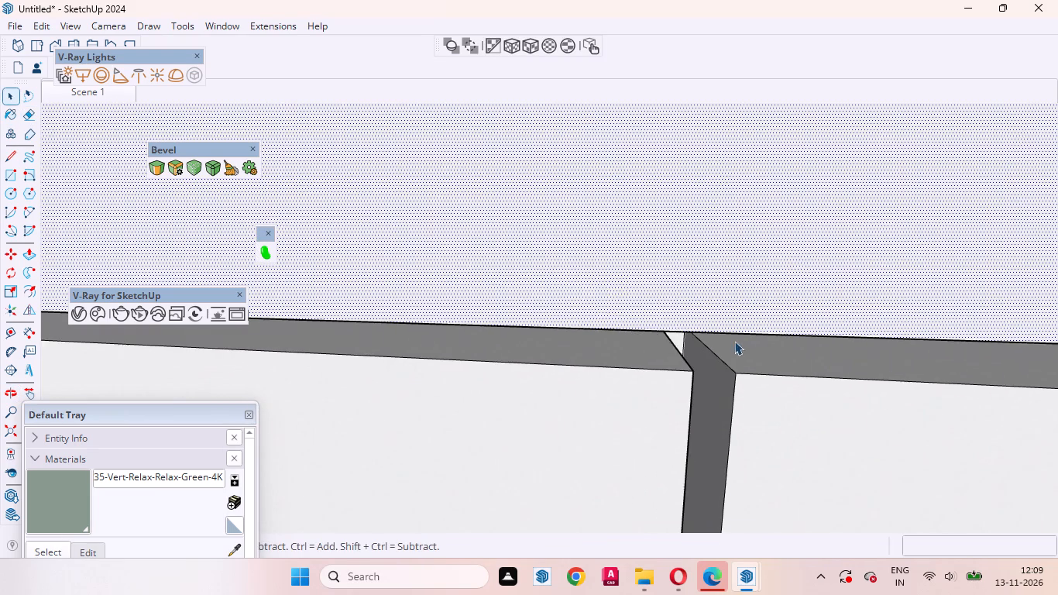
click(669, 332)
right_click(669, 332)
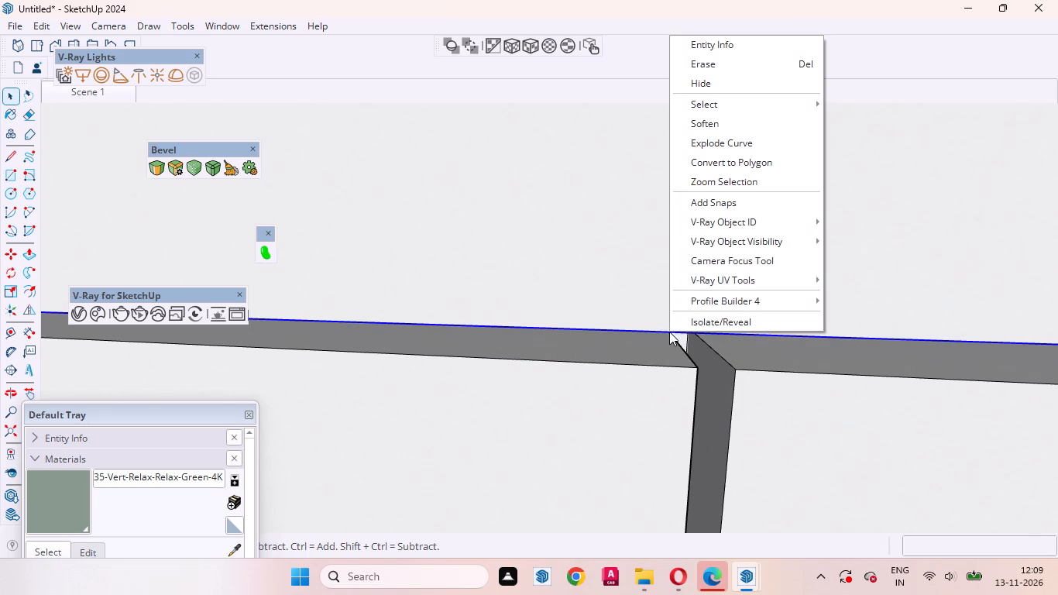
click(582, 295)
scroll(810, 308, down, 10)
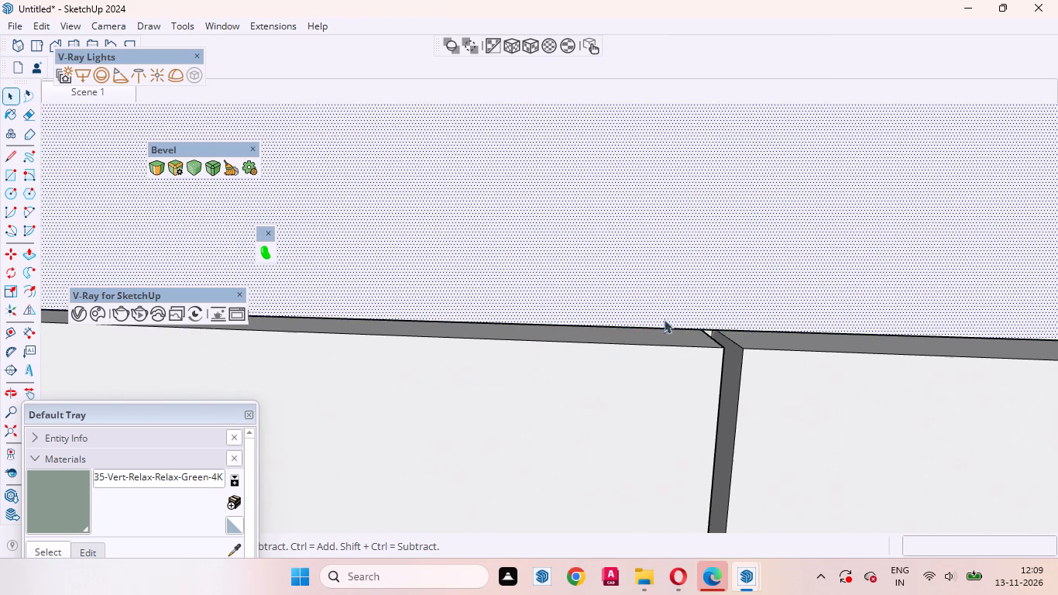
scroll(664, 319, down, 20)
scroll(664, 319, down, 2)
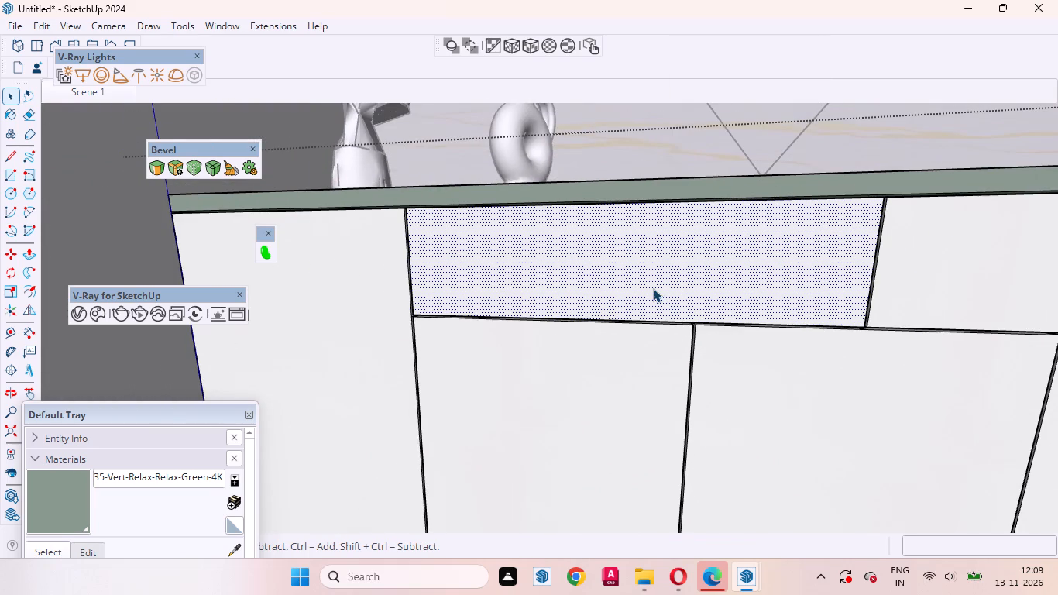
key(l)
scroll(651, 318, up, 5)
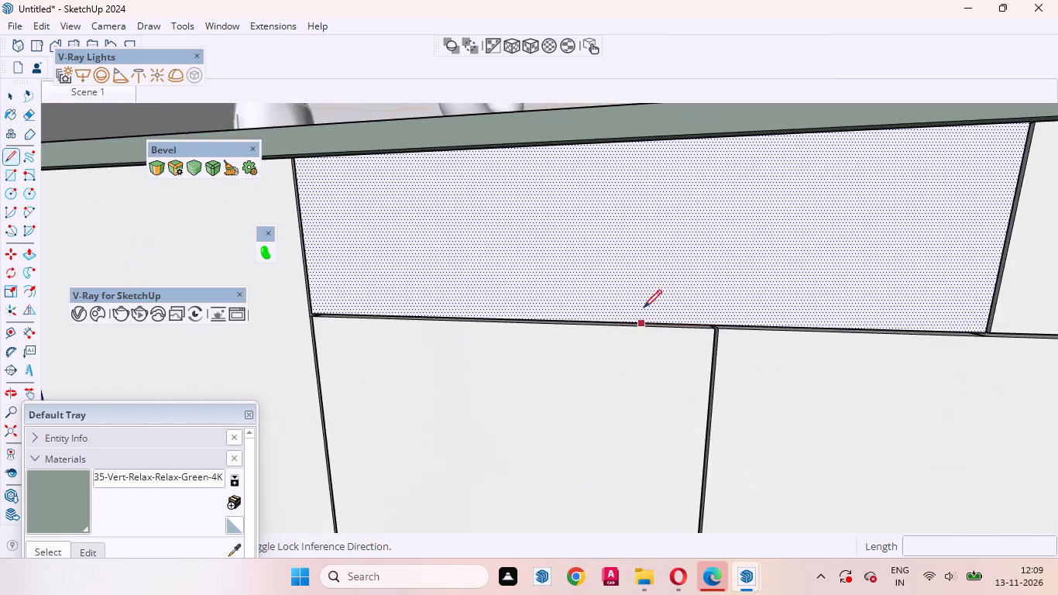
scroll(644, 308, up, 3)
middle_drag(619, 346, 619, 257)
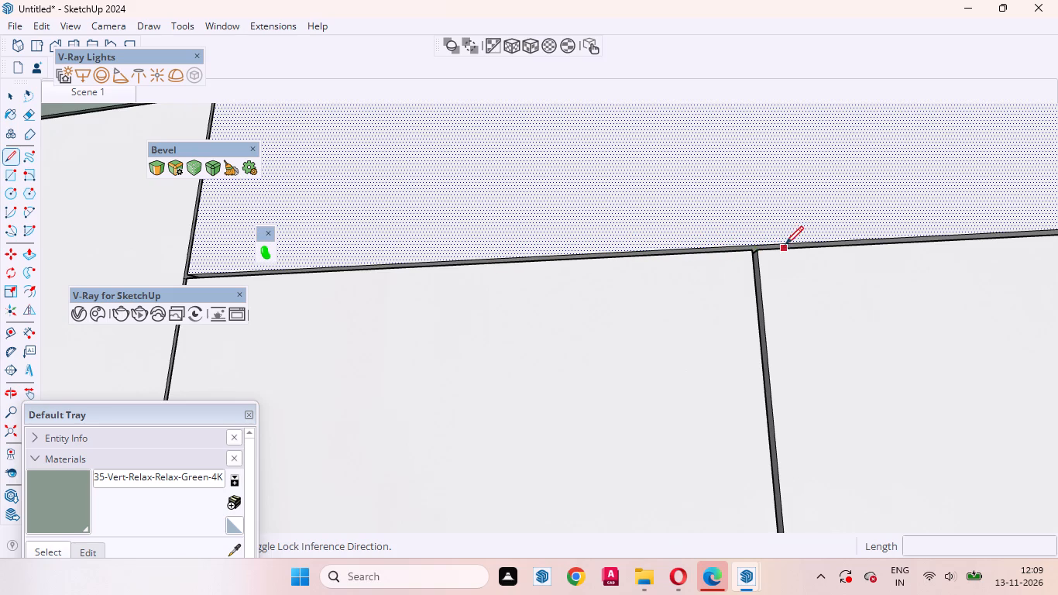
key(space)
Select the second drawer front and place a vertical guide about 1' 4 7/8" from its left edge.
middle_drag(701, 267, 697, 363)
scroll(684, 317, down, 1)
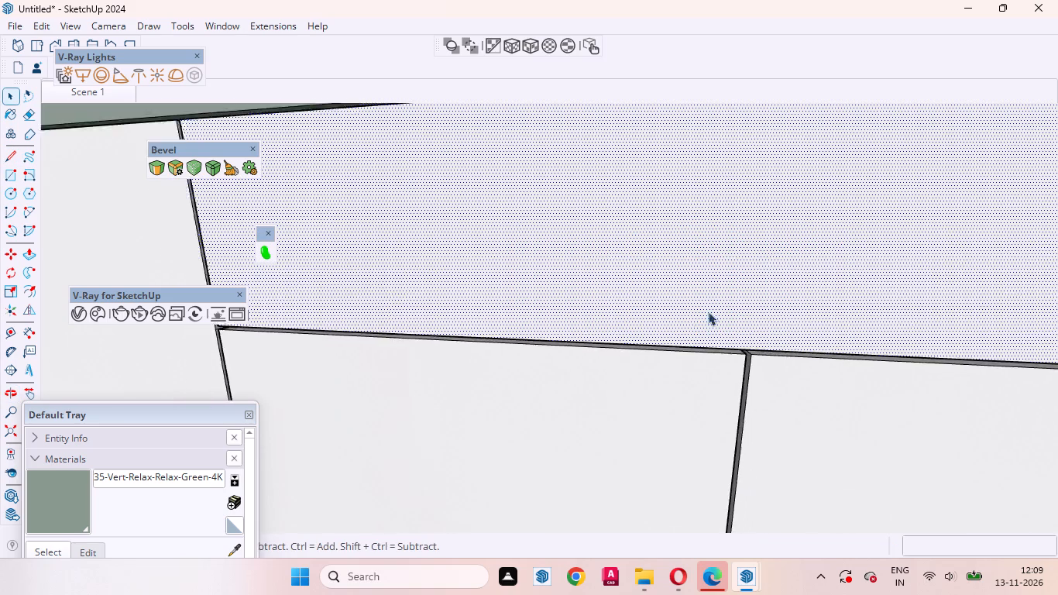
scroll(708, 311, down, 20)
scroll(708, 311, down, 11)
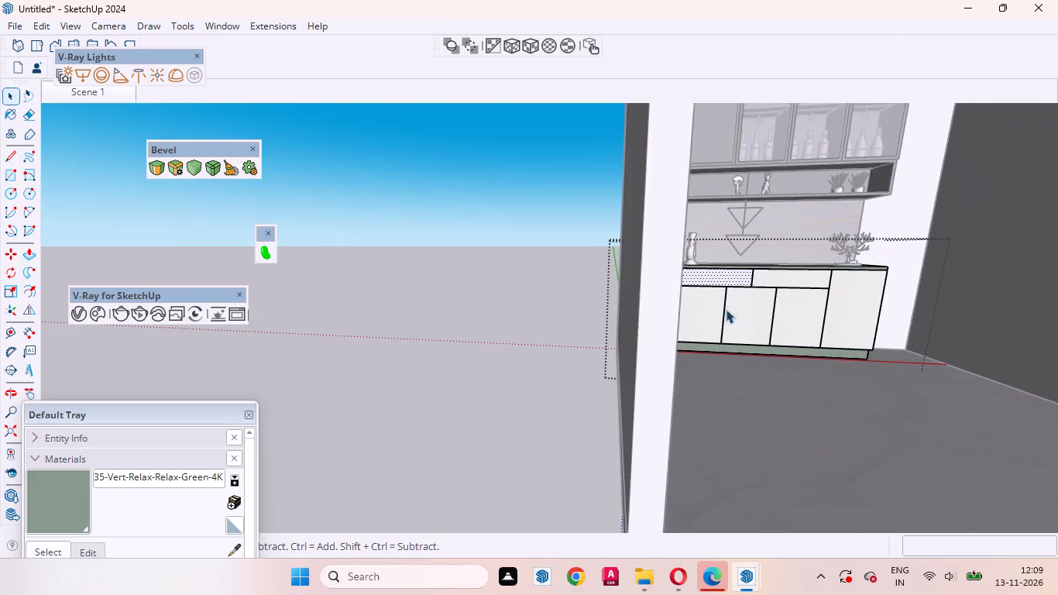
middle_drag(726, 309, 703, 294)
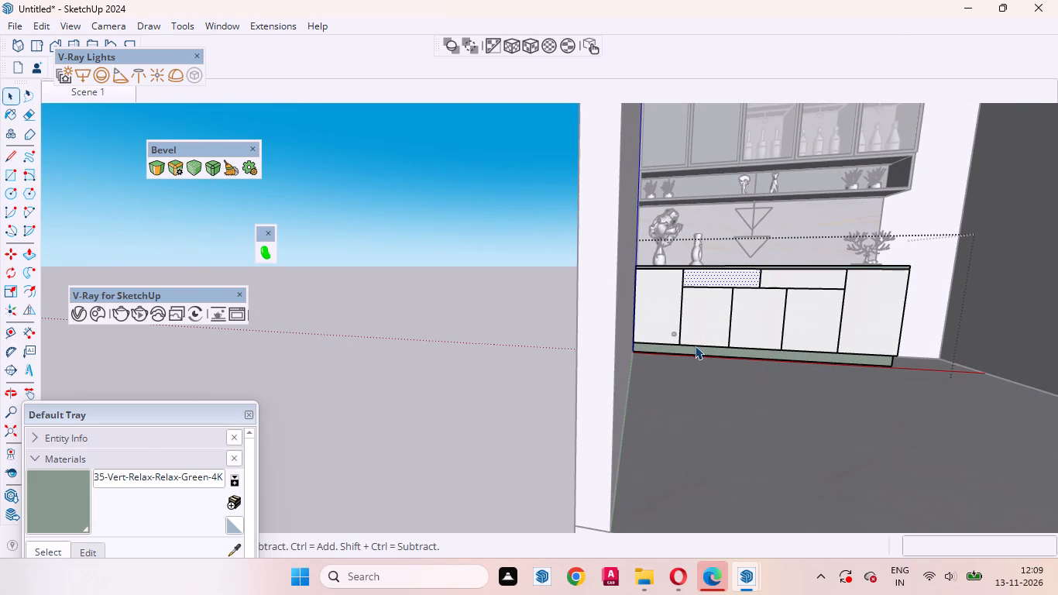
scroll(809, 340, up, 2)
click(768, 311)
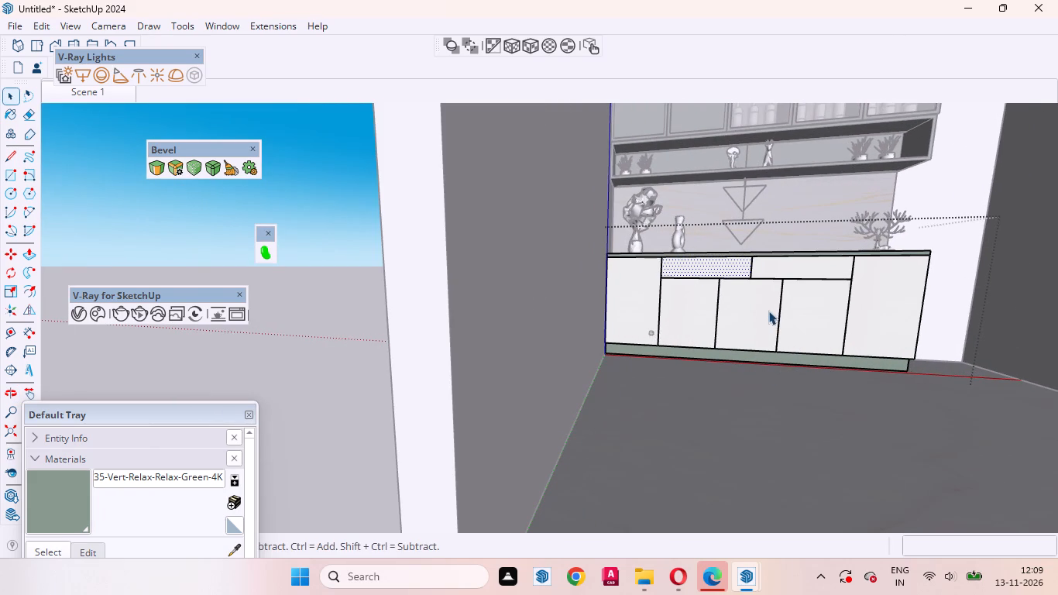
click(820, 318)
scroll(775, 270, up, 7)
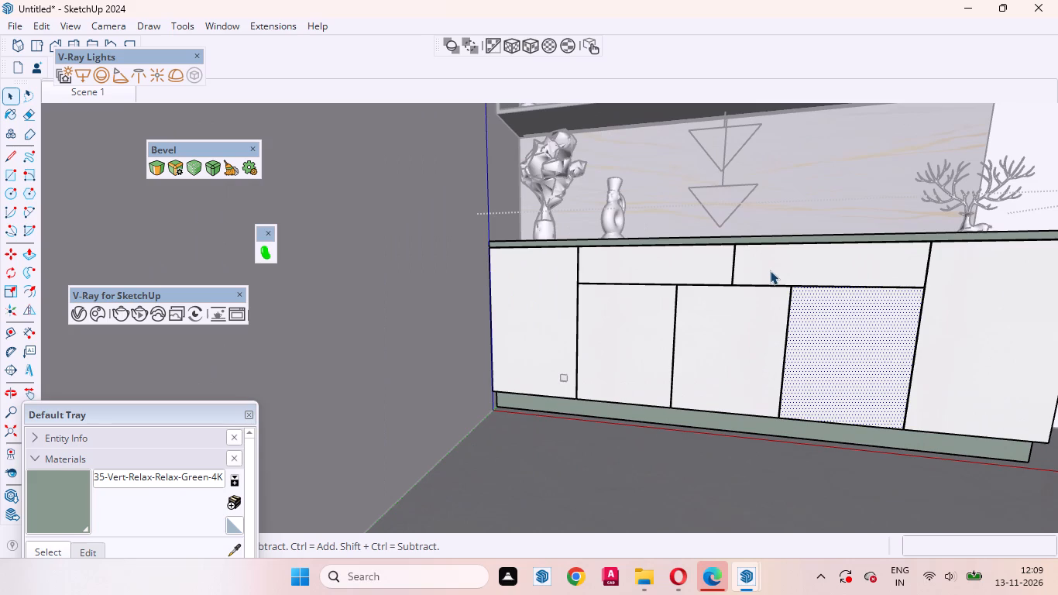
click(770, 264)
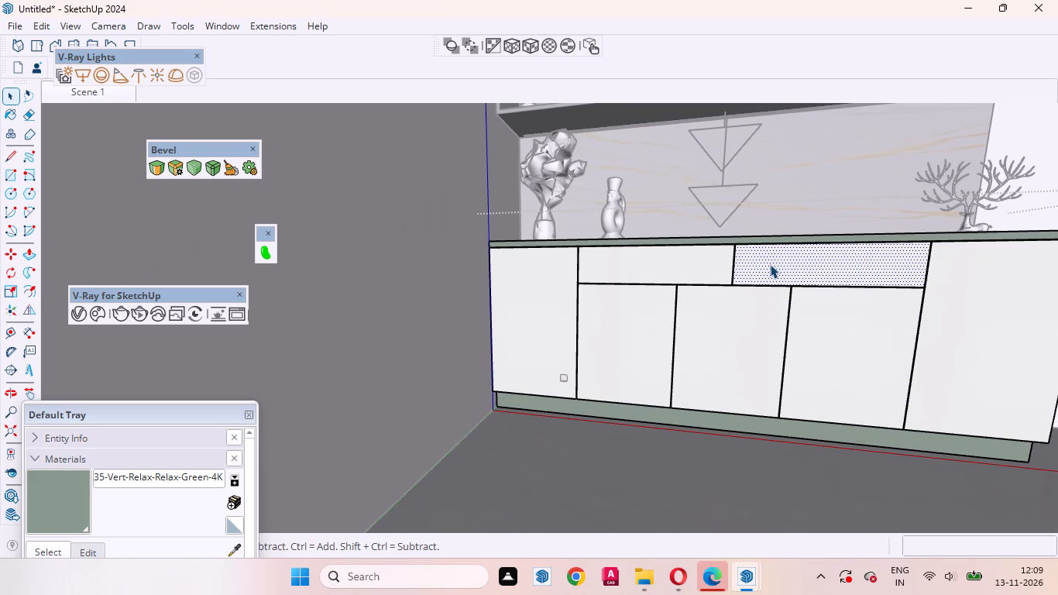
key(t)
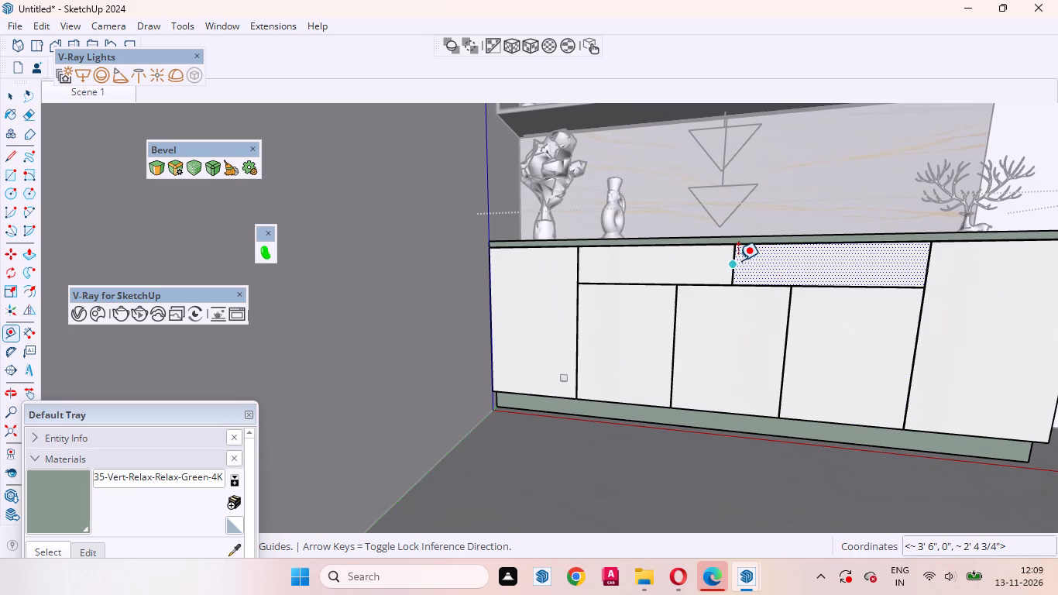
click(734, 260)
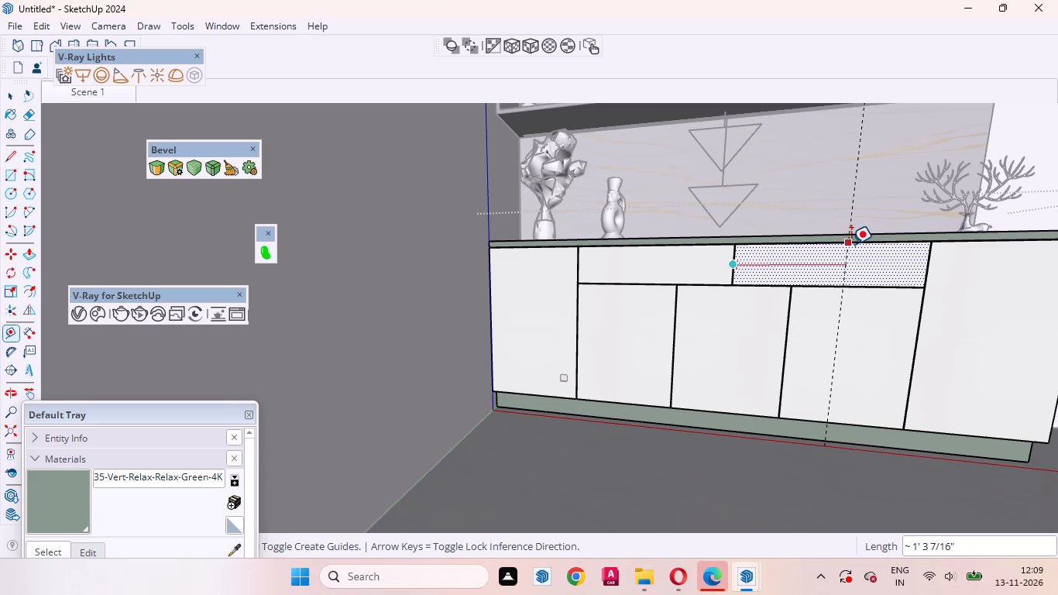
scroll(829, 246, up, 12)
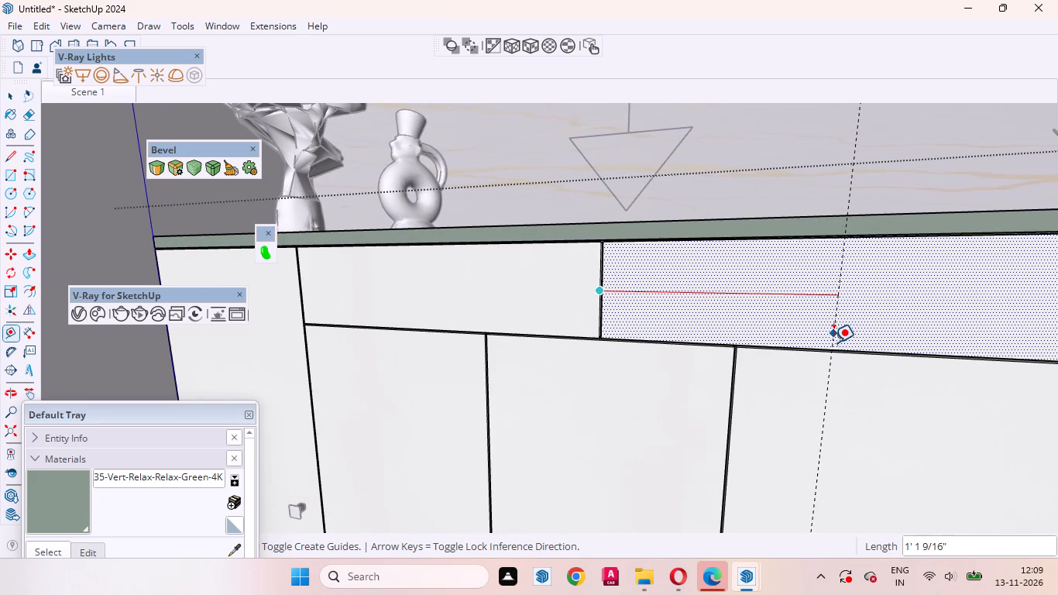
click(901, 352)
Select both segments of the second drawer front's split top edge and weld them into one edge.
scroll(900, 351, up, 4)
middle_drag(905, 353, 788, 260)
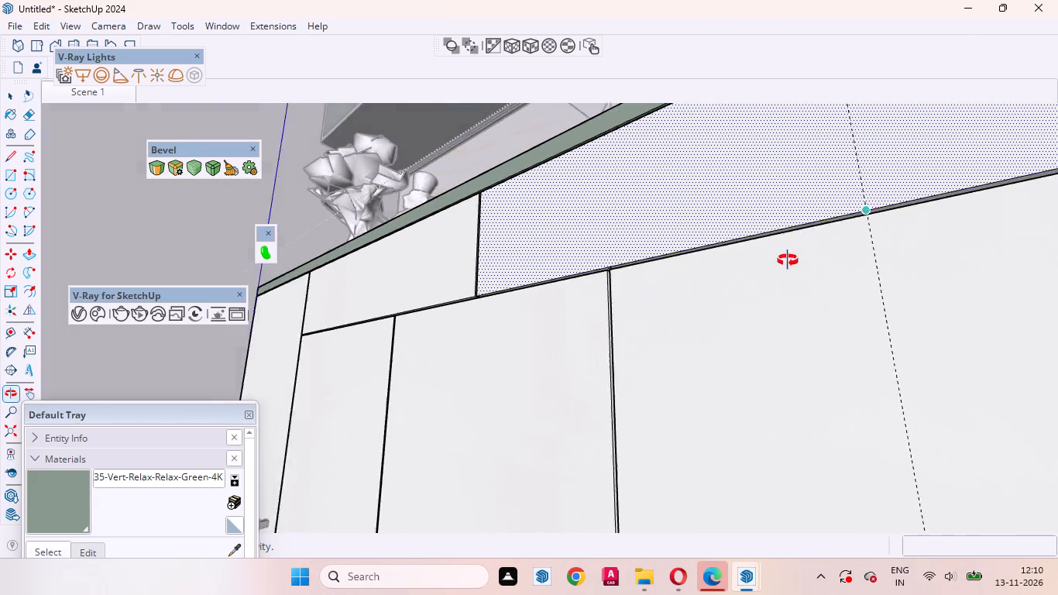
middle_drag(788, 260, 867, 318)
scroll(836, 303, down, 7)
scroll(766, 315, up, 1)
scroll(764, 294, down, 8)
middle_drag(762, 315, 841, 322)
key(space)
click(767, 292)
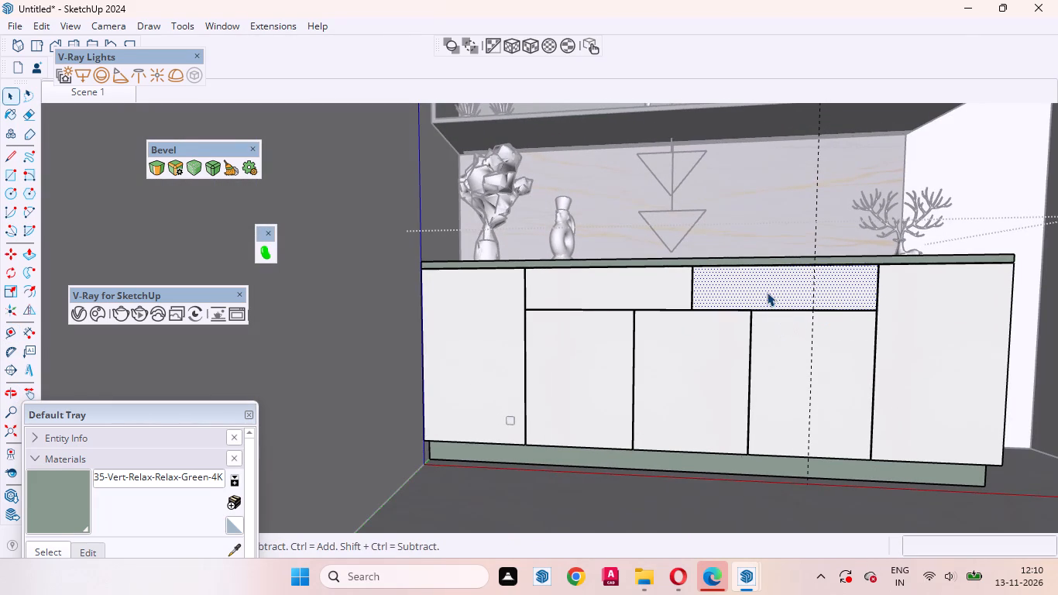
scroll(757, 297, up, 6)
click(757, 256)
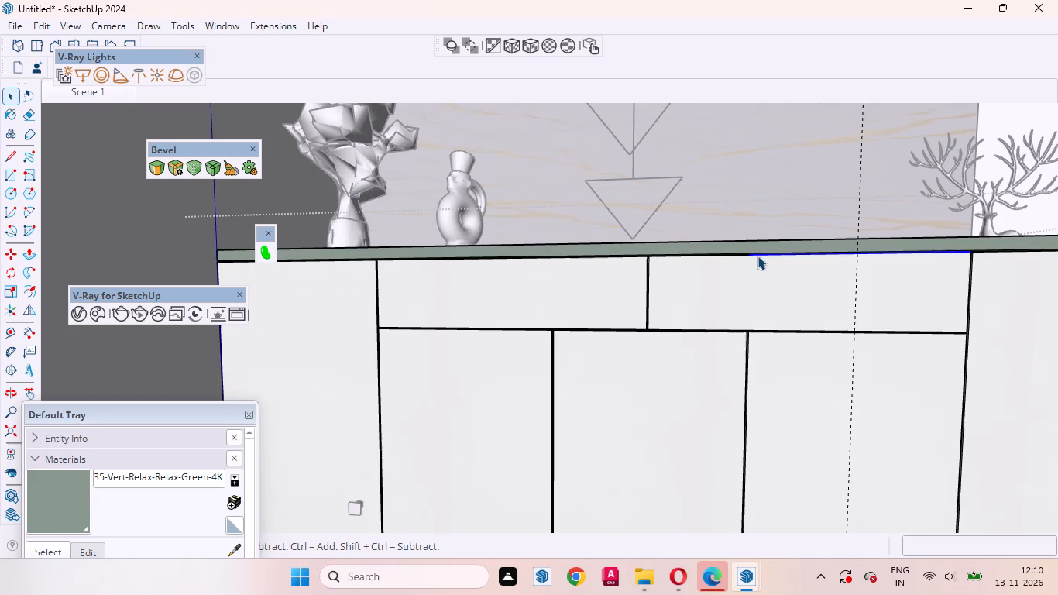
scroll(732, 256, up, 17)
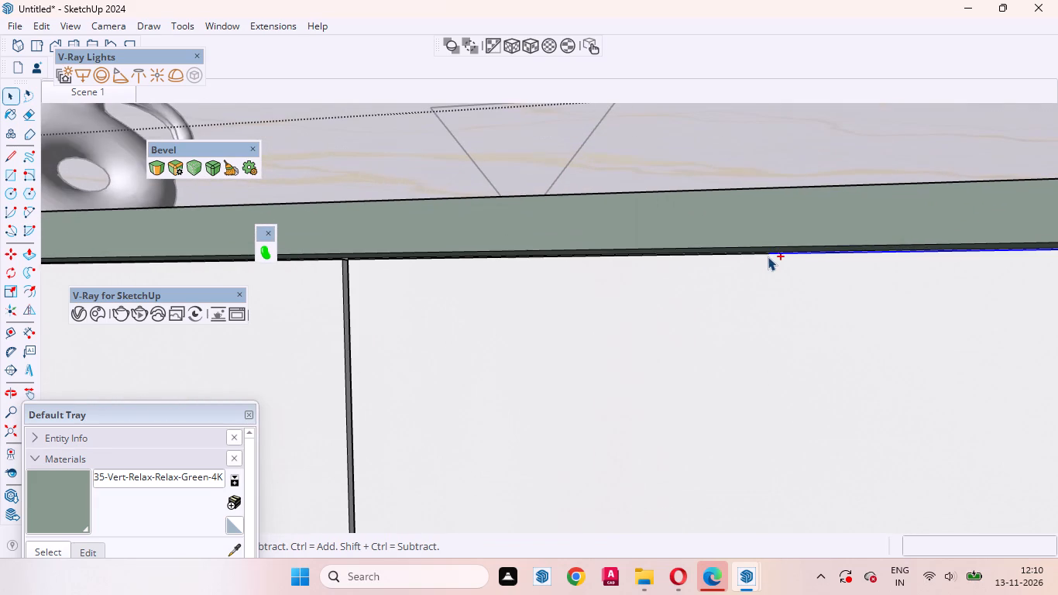
ctrl+click(761, 254)
ctrl+right_click(761, 254)
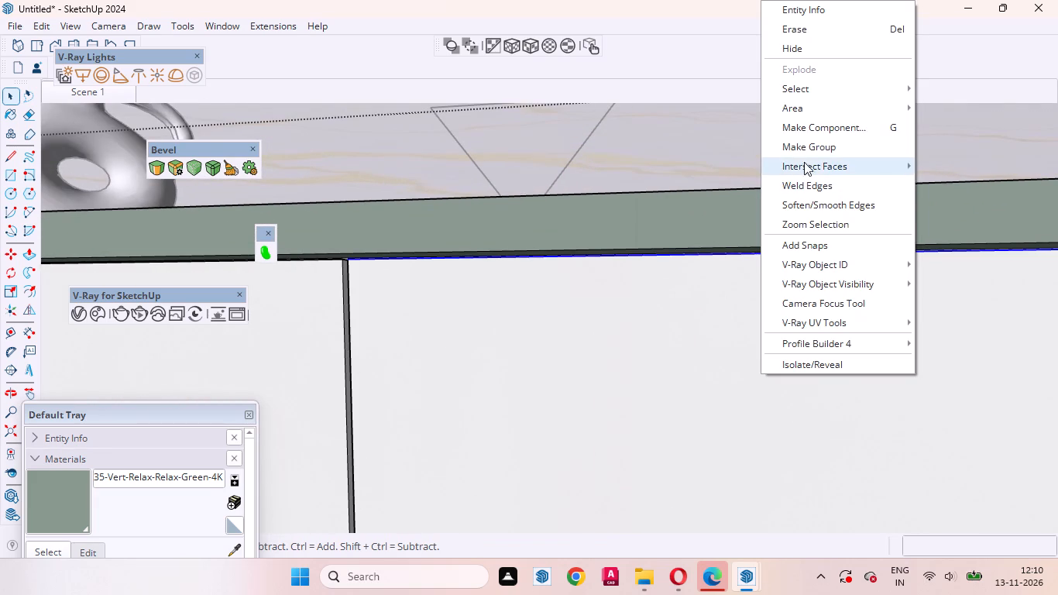
click(802, 184)
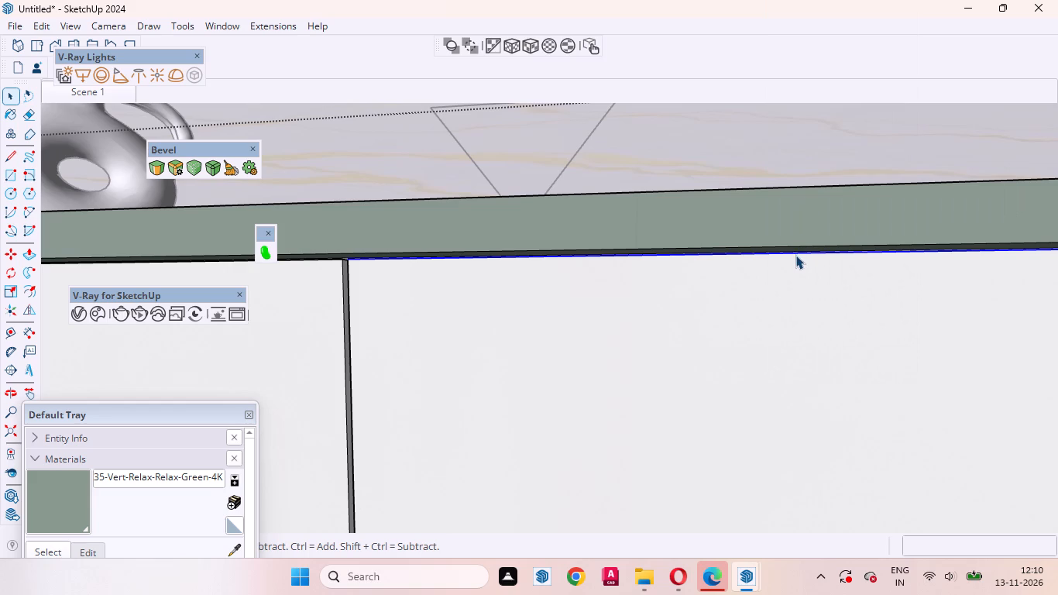
right_click(795, 255)
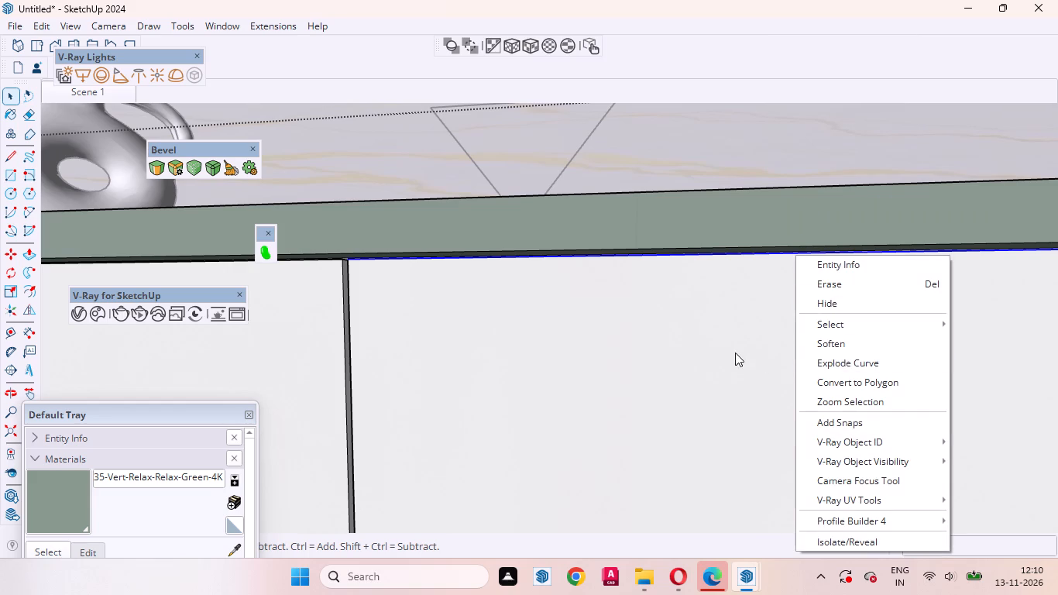
click(735, 353)
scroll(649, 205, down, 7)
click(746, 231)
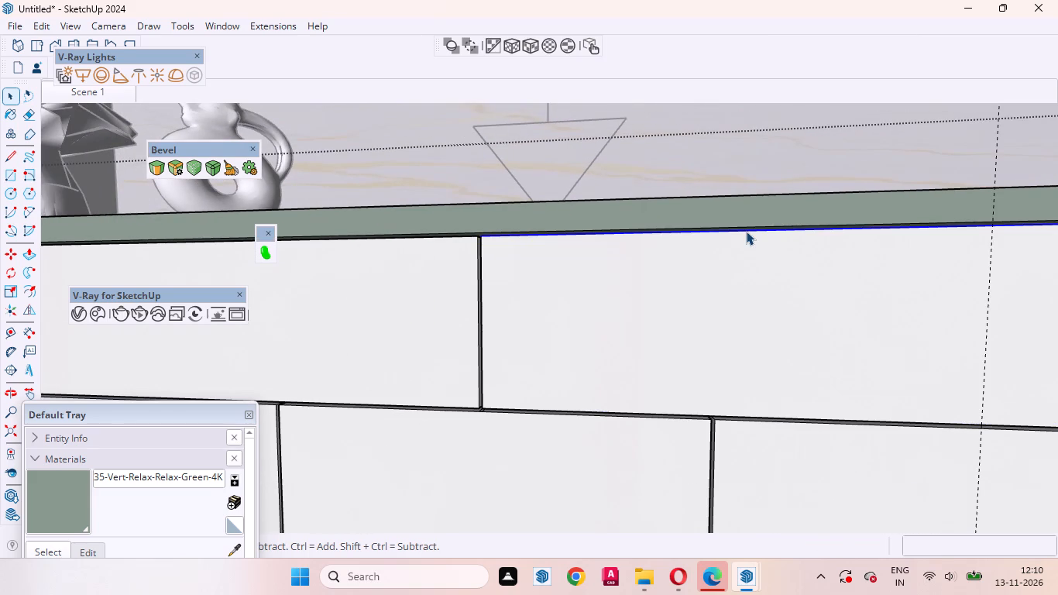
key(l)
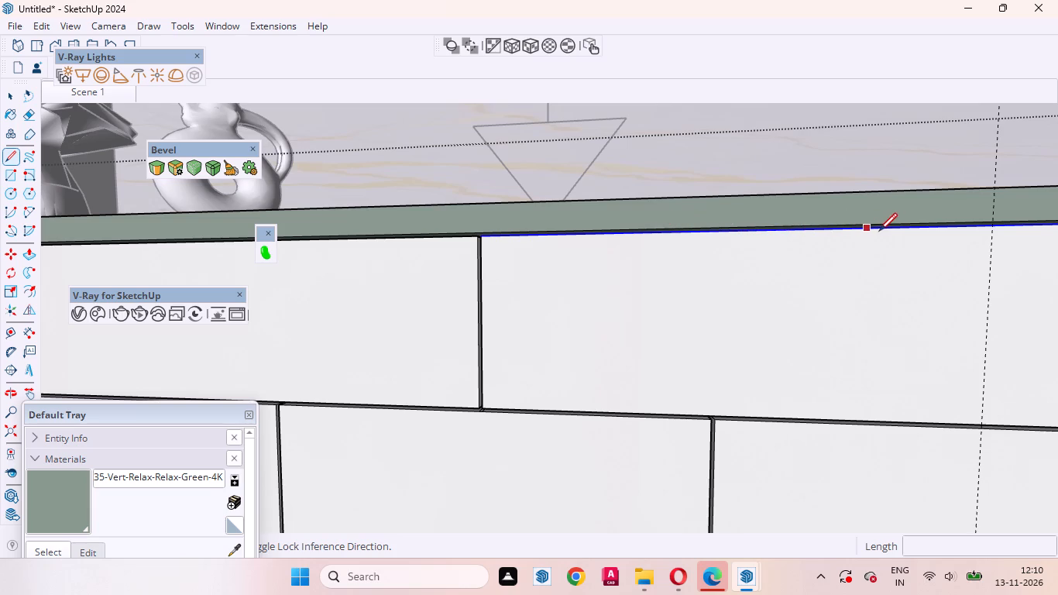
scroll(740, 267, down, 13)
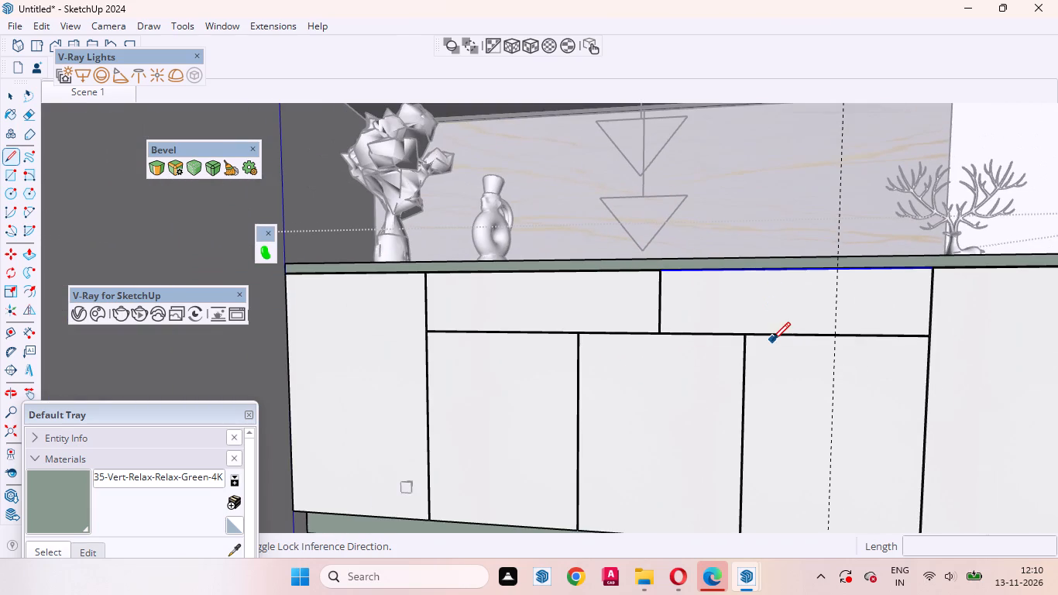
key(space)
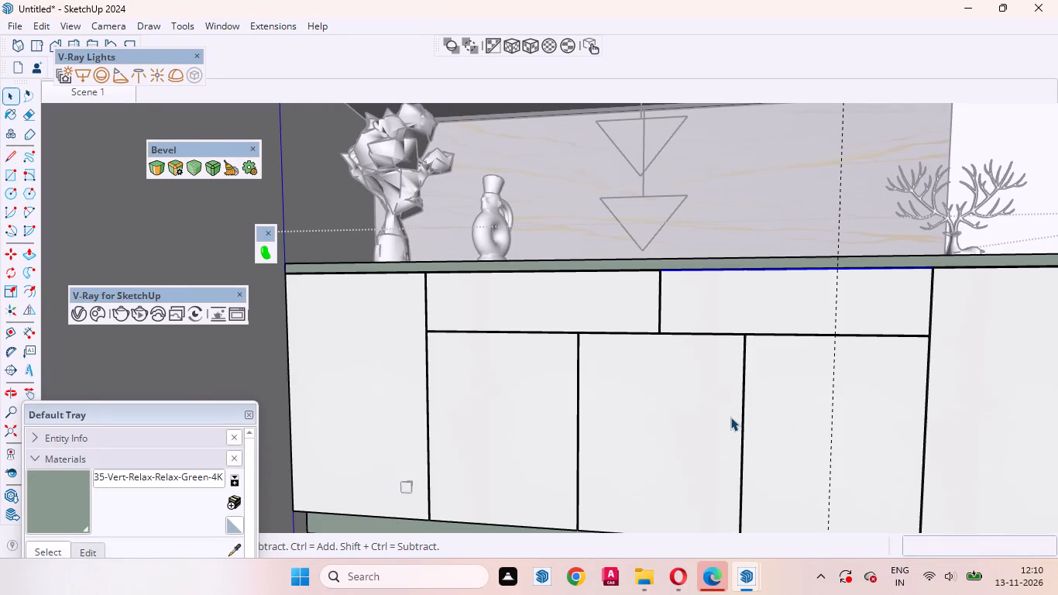
Dimension the second drawer front's width between its two bottom corners, placing the dimension just above the bottom edge.
key(d)
scroll(677, 305, up, 4)
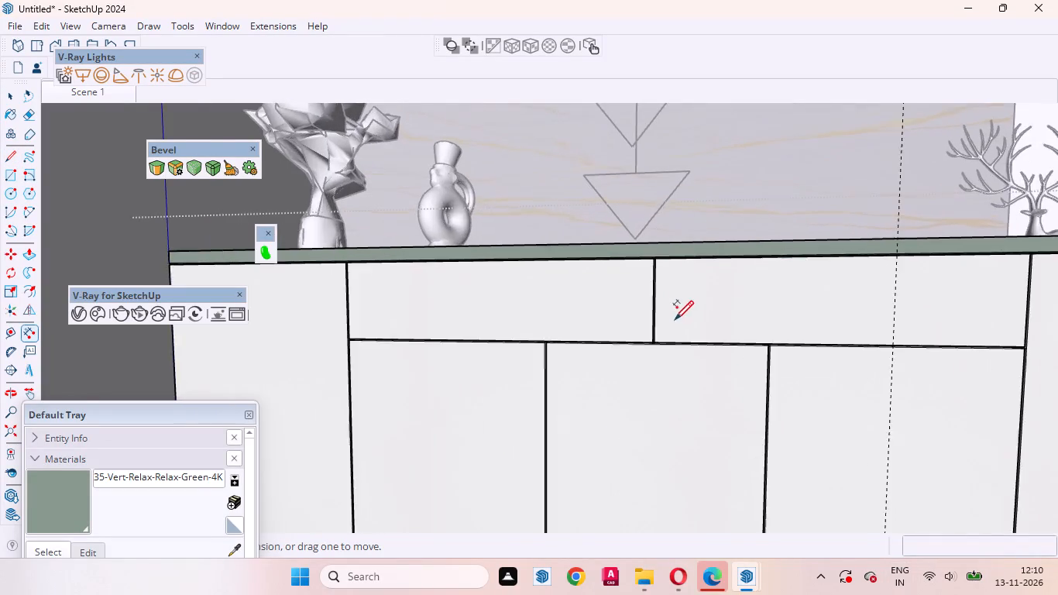
scroll(675, 318, up, 12)
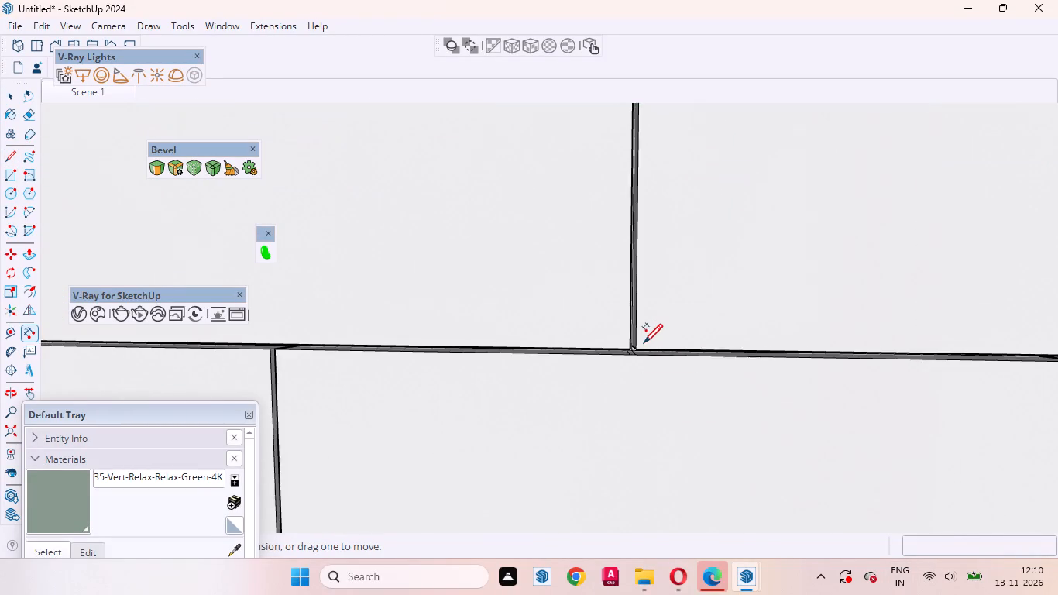
scroll(644, 342, up, 9)
click(624, 356)
scroll(610, 349, down, 2)
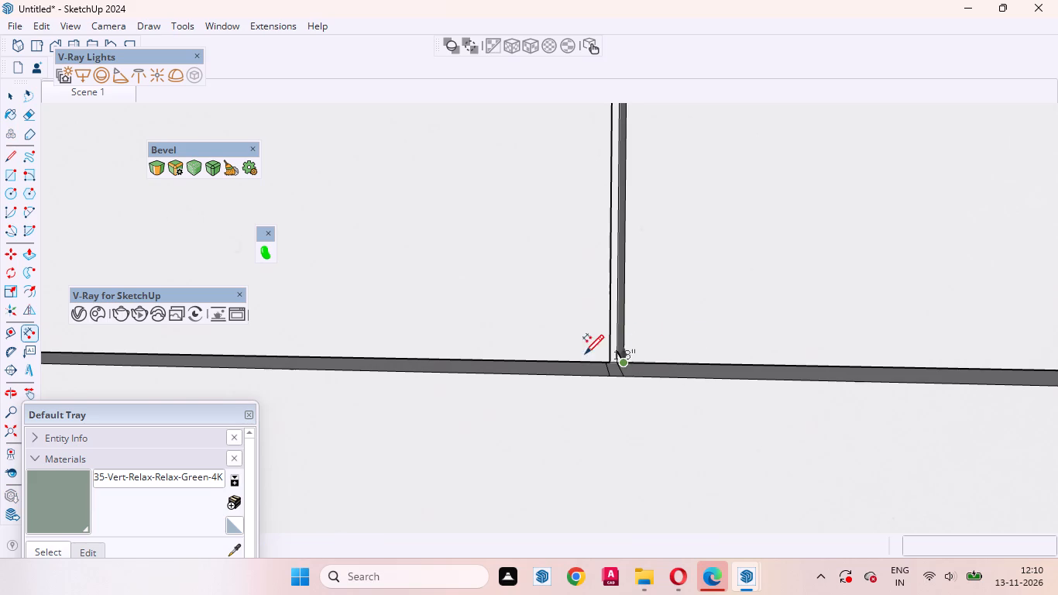
scroll(585, 353, down, 20)
scroll(585, 353, down, 2)
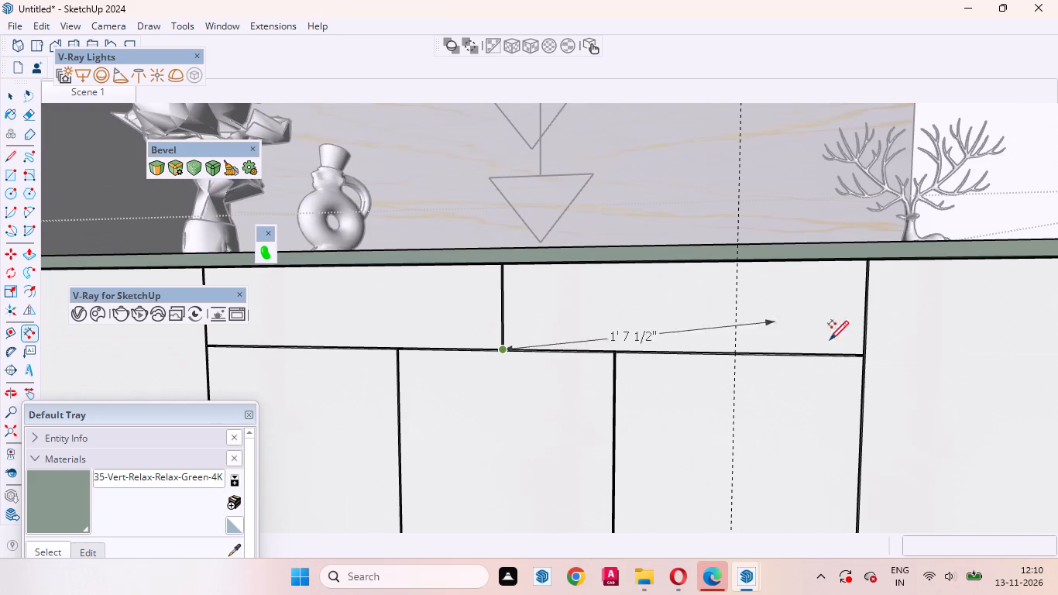
scroll(876, 353, up, 15)
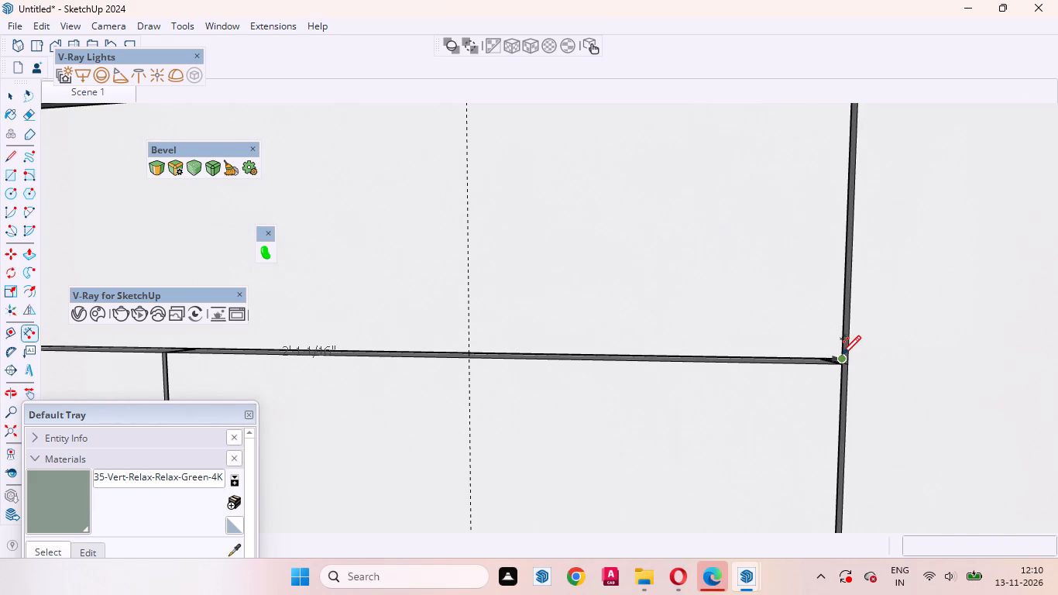
click(842, 353)
click(842, 301)
scroll(908, 348, down, 2)
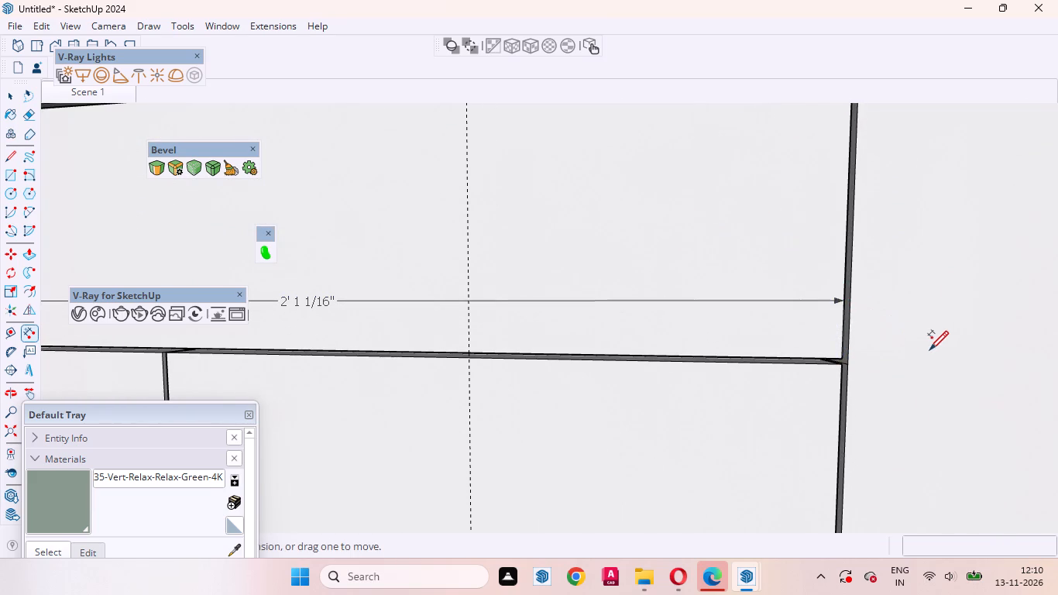
scroll(929, 349, down, 10)
key(space)
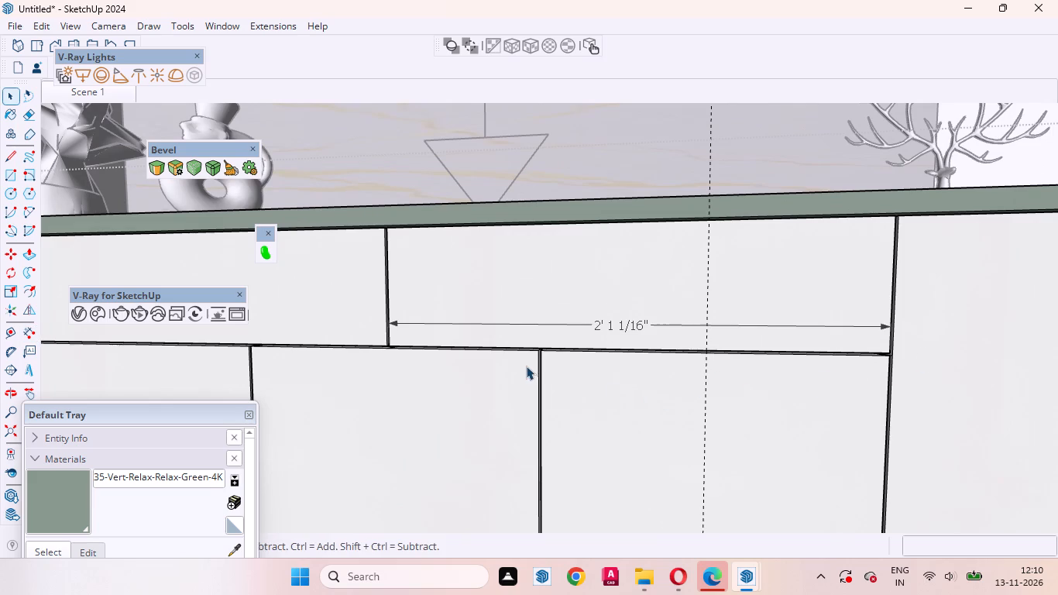
Place a vertical guide 1' 0.5" from the left edge of the second drawer front.
middle_drag(526, 366, 543, 365)
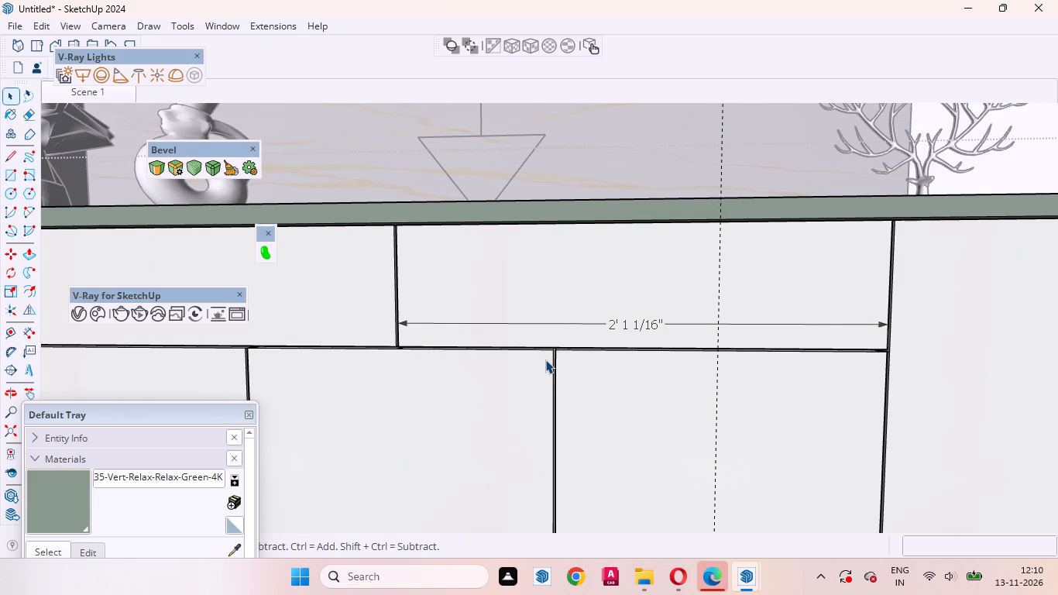
key(t)
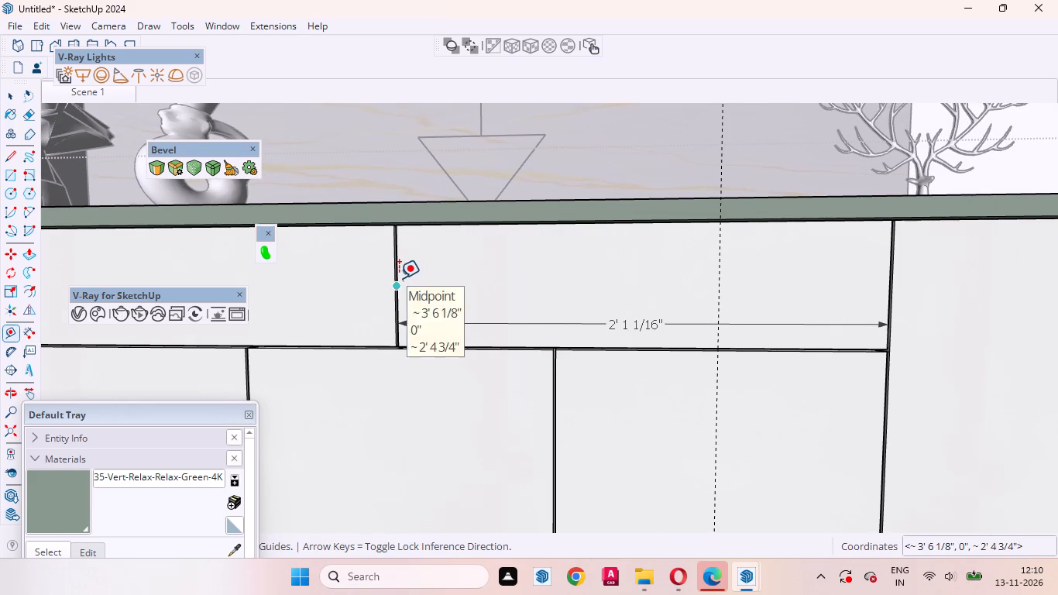
scroll(397, 265, up, 5)
click(398, 266)
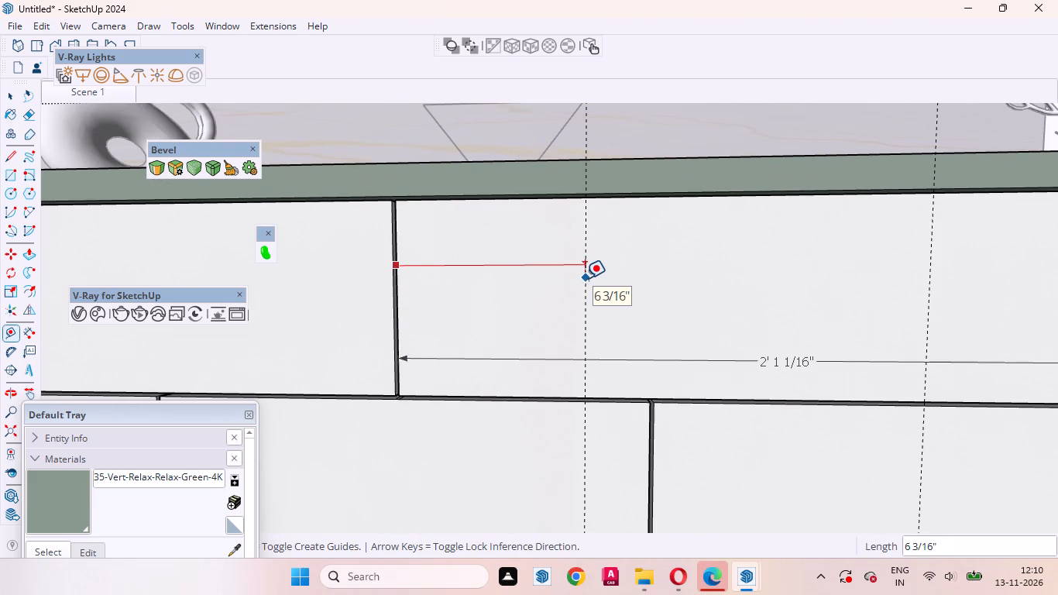
text(1')
key(0)
key(period)
key(5)
key(Return)
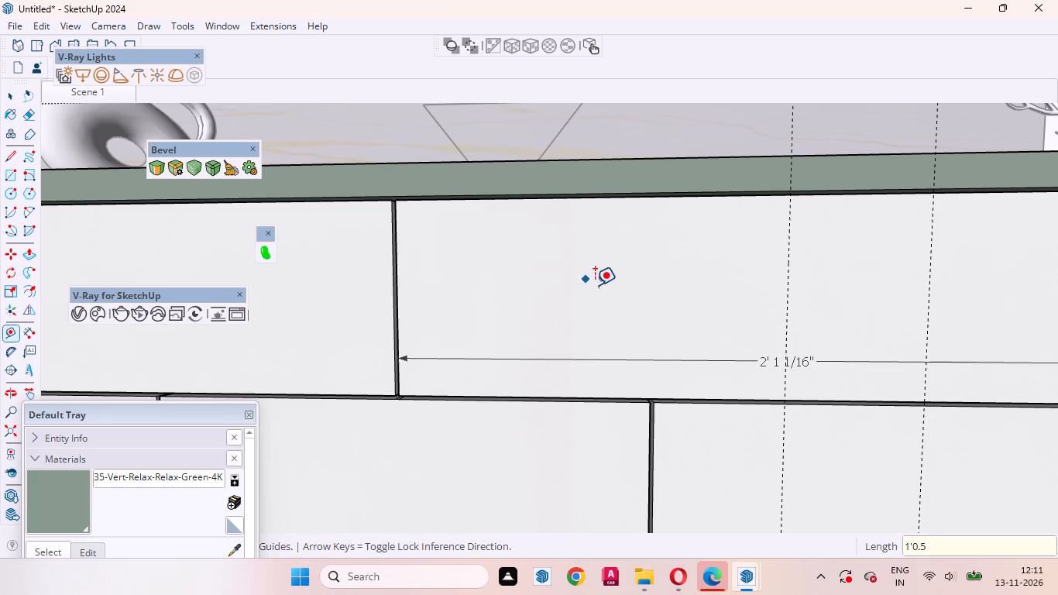
key(space)
scroll(633, 344, down, 12)
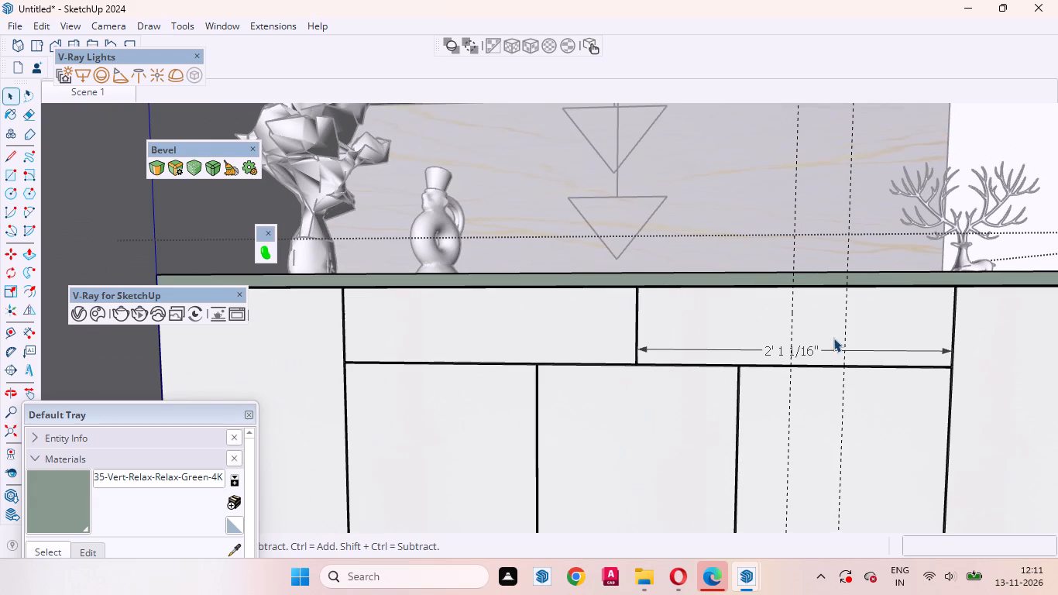
Place a vertical guide on the first drawer front, 1' 0.5" in from its right edge.
key(t)
scroll(606, 333, up, 4)
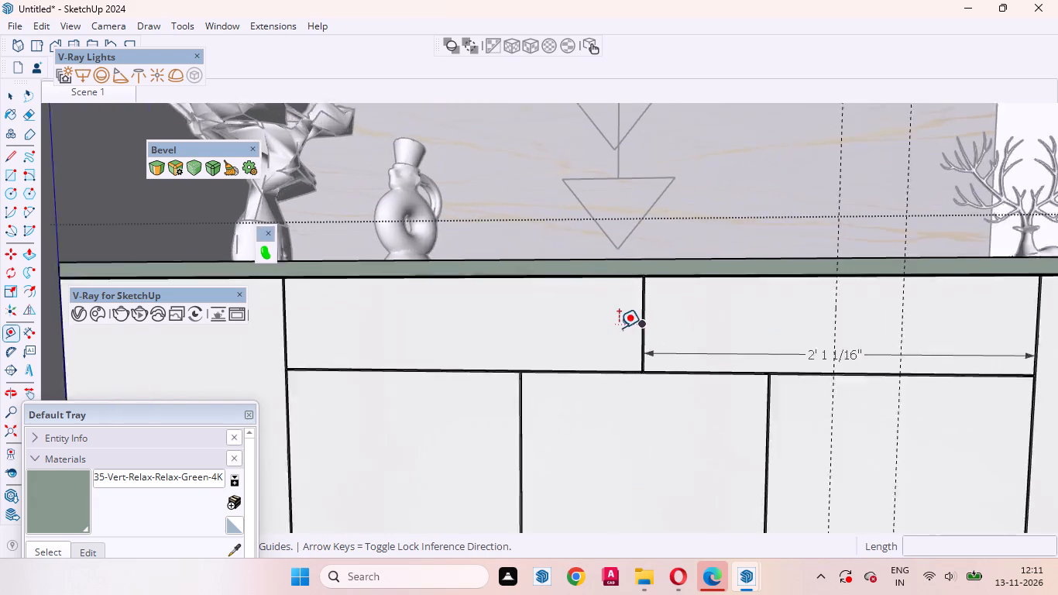
click(646, 296)
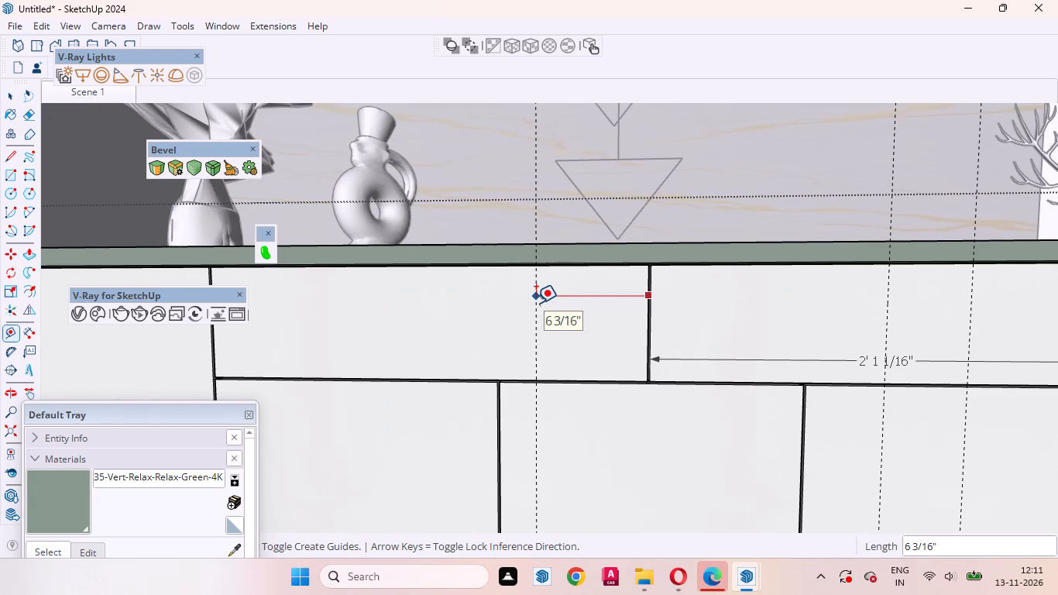
text(1')
text(0.)
key(5)
key(Return)
key(space)
scroll(543, 339, down, 7)
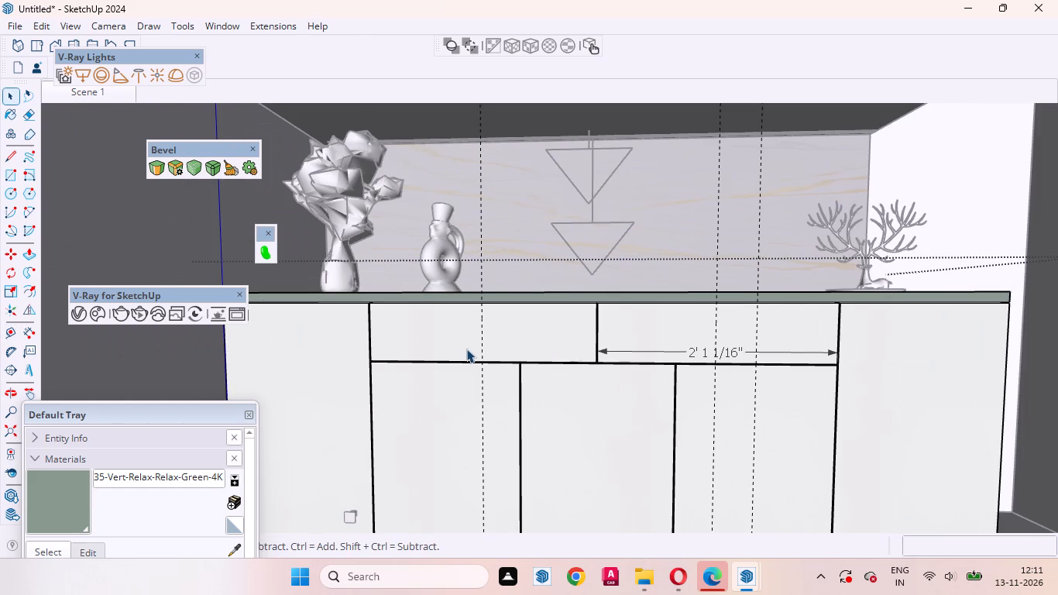
Place a horizontal guide through the drawer fronts' mid-height, about 3 1/4" above the first drawer front's bottom edge.
key(t)
scroll(389, 314, up, 8)
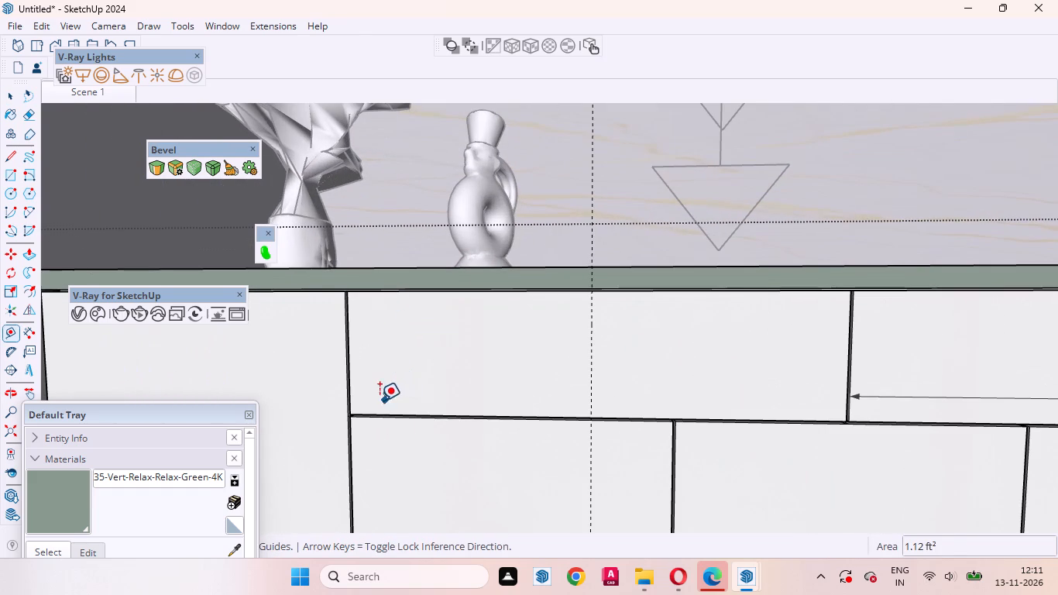
click(372, 411)
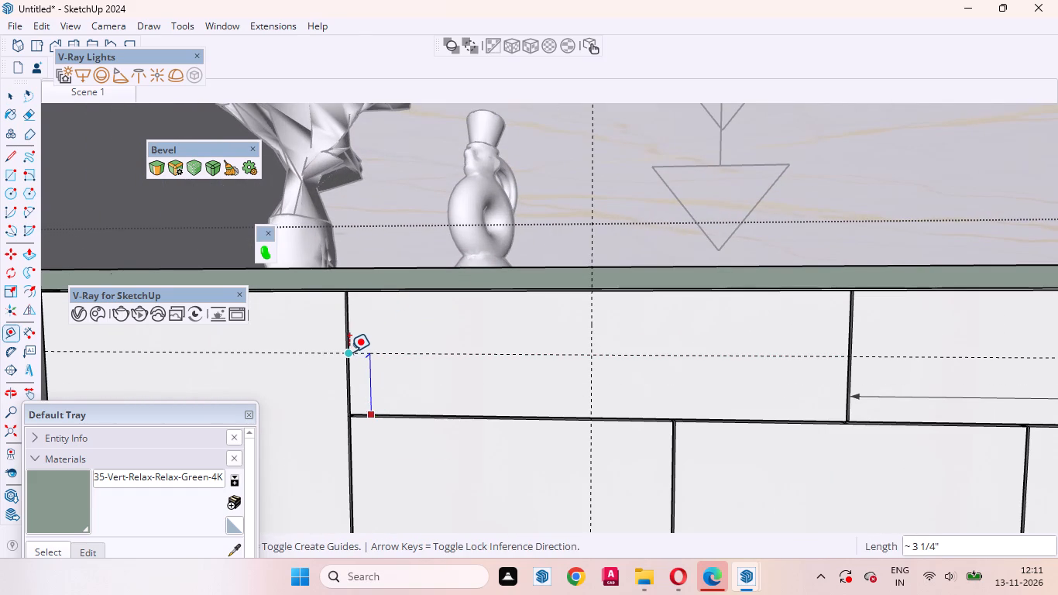
click(349, 352)
scroll(455, 429, down, 9)
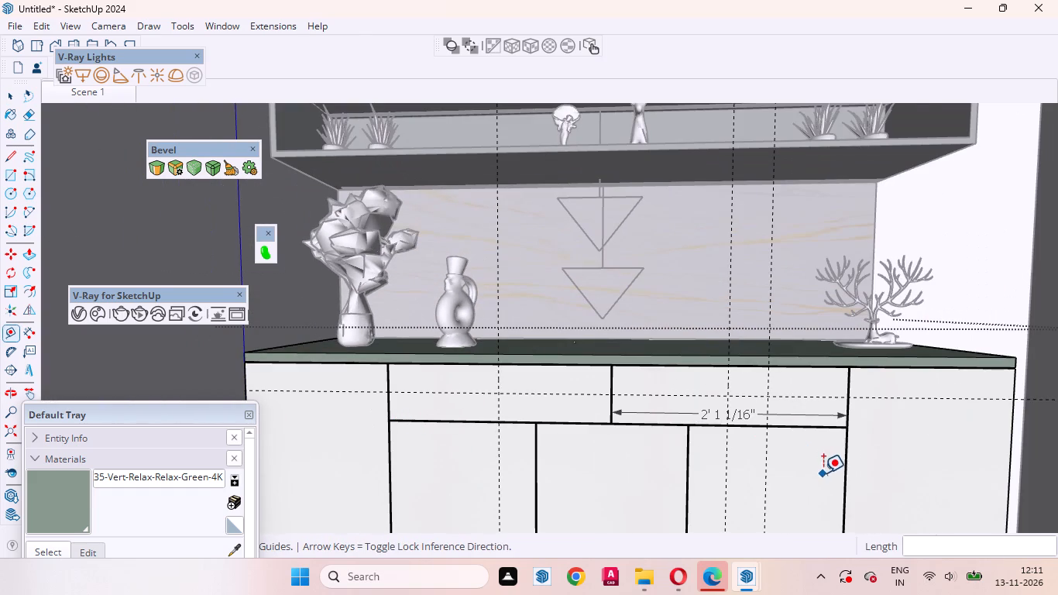
Erase the misplaced vertical guide to the right of the second drawer front's new centre guide.
key(space)
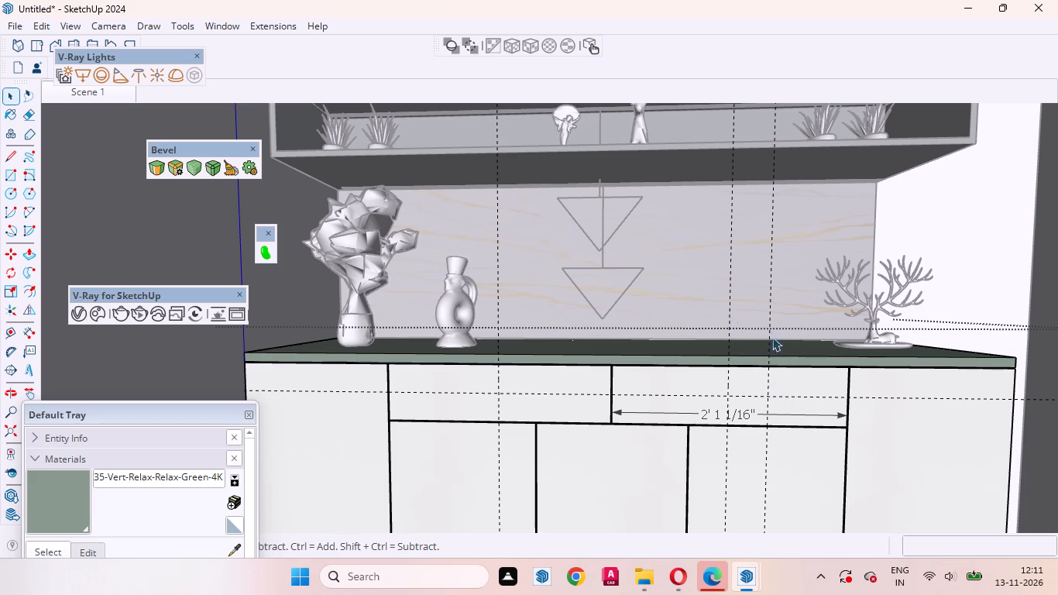
click(771, 285)
right_click(771, 285)
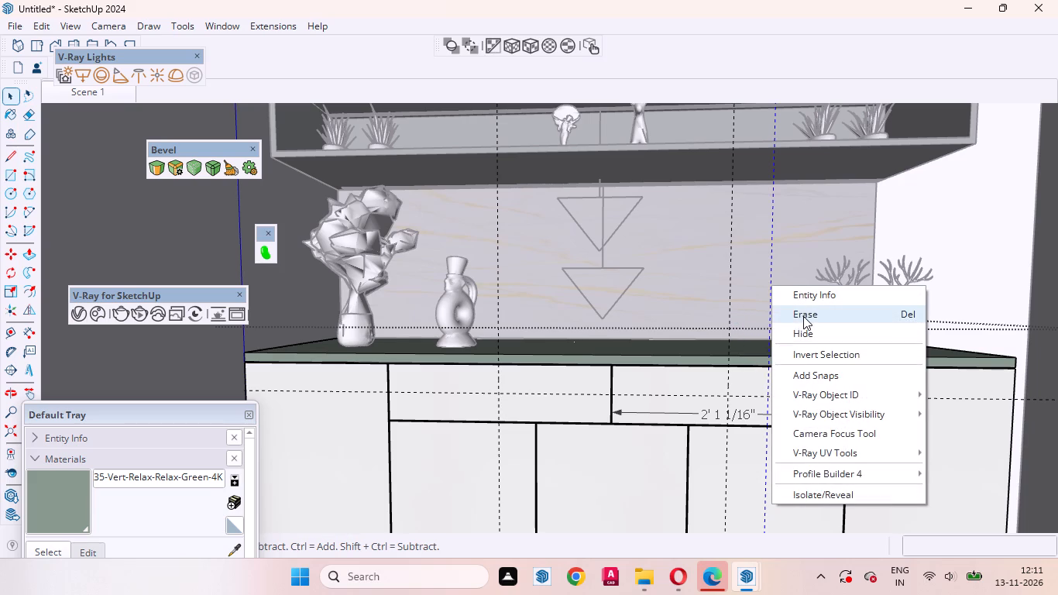
click(806, 318)
scroll(888, 333, down, 5)
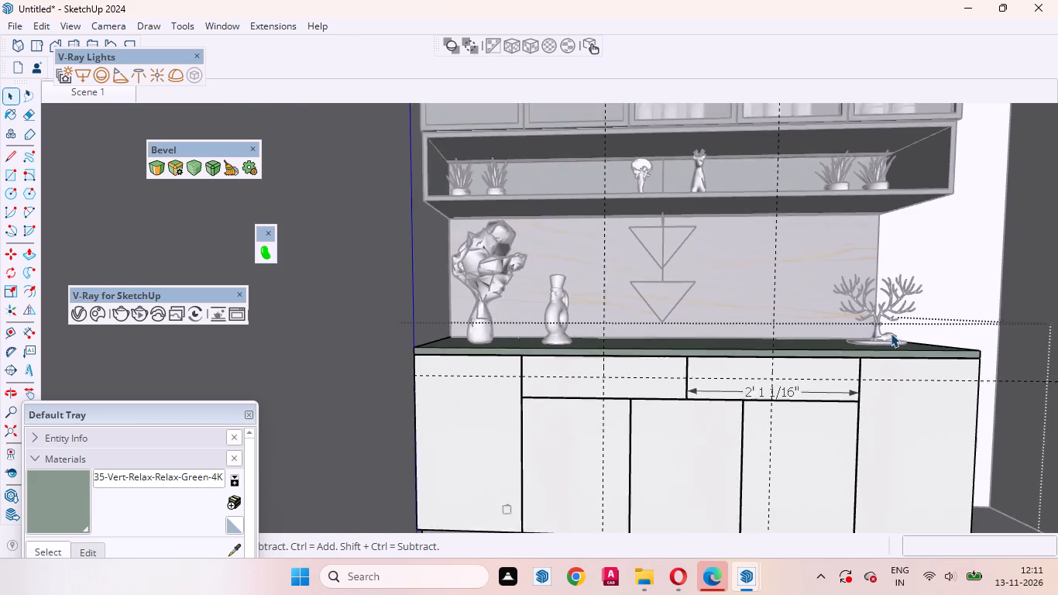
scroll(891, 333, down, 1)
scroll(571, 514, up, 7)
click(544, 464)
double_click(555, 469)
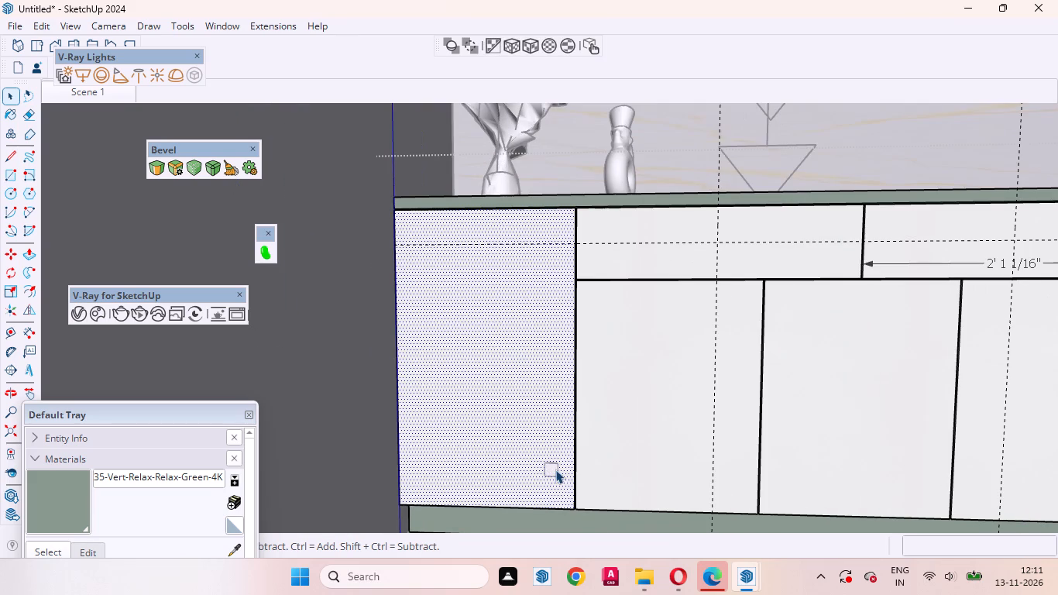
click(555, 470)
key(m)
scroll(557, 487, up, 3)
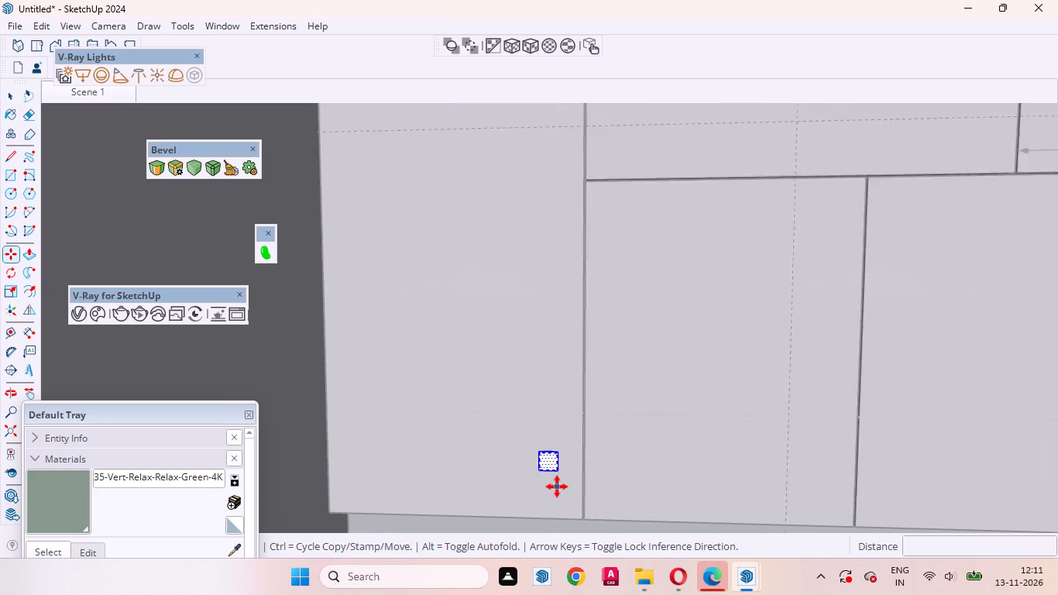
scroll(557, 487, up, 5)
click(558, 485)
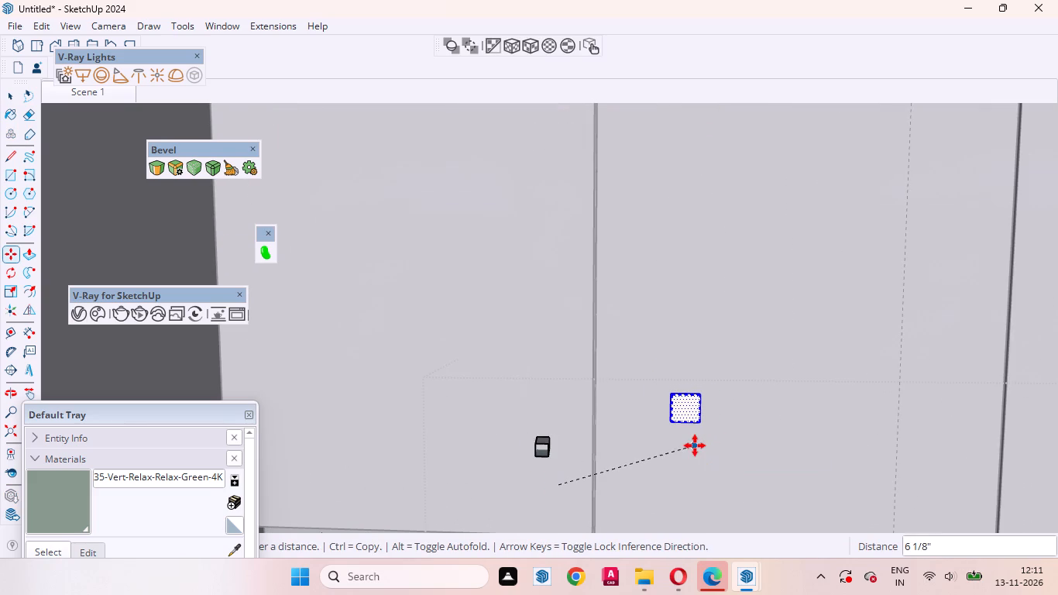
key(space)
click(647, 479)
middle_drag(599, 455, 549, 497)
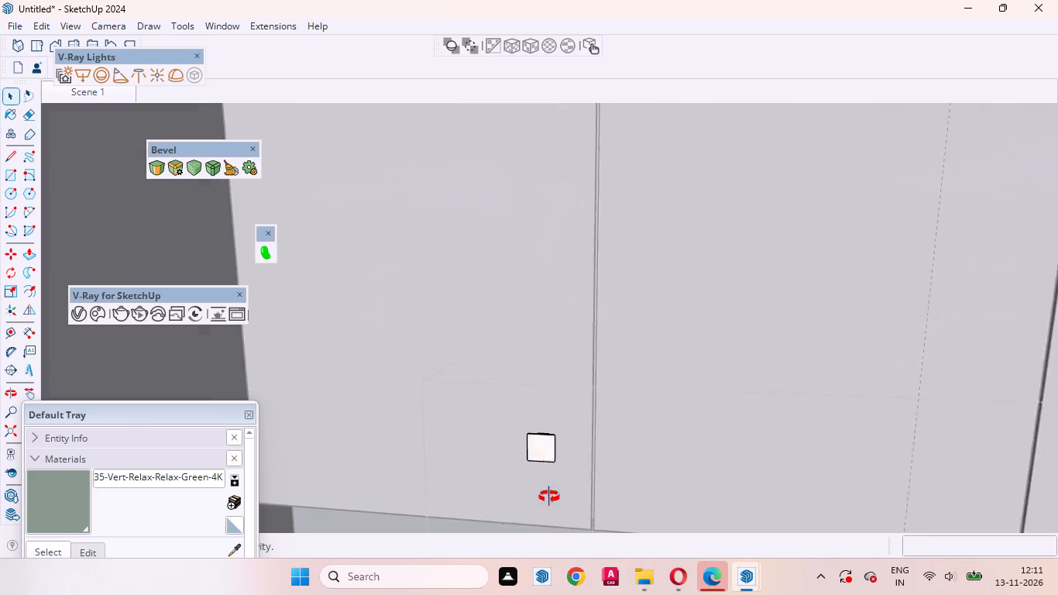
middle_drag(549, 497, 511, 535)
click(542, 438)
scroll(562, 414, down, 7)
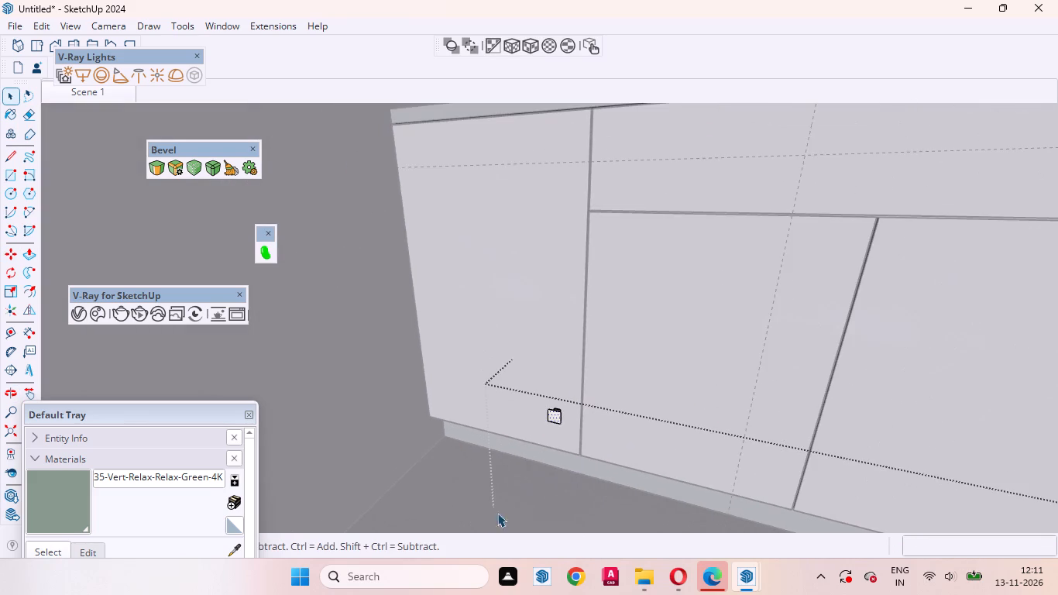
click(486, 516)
Move the whole square knob by its top back midpoint to the guide intersection on the first drawer front.
click(553, 420)
scroll(555, 411, up, 7)
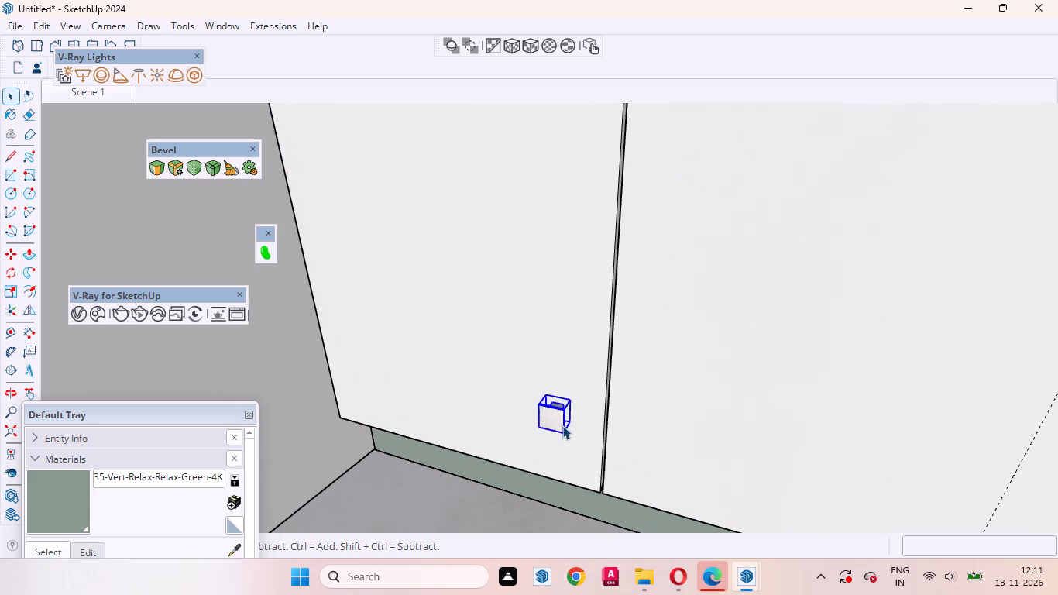
key(m)
scroll(579, 414, up, 9)
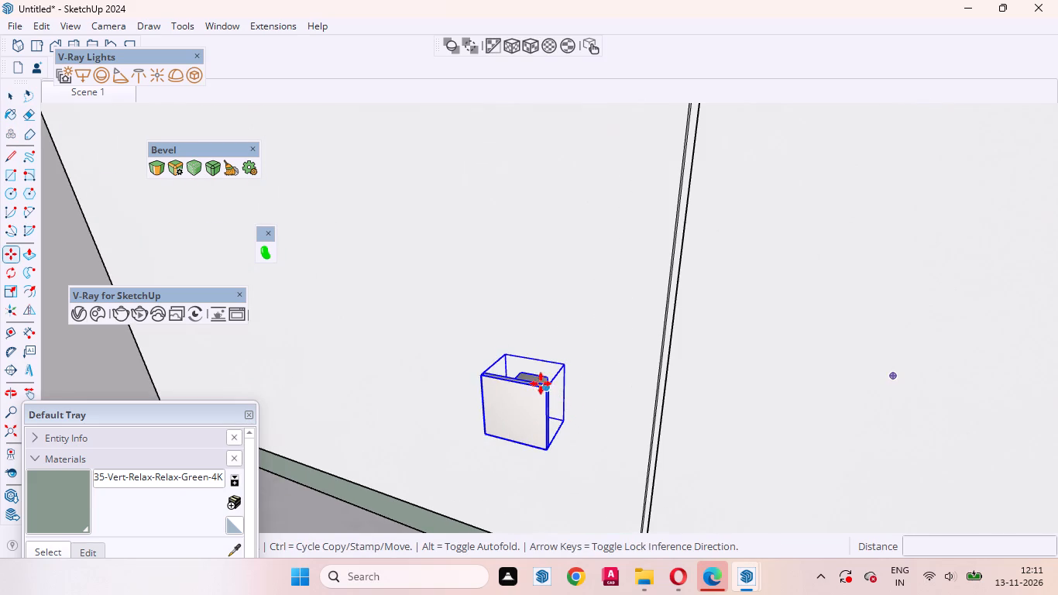
click(534, 358)
scroll(689, 346, down, 5)
scroll(684, 359, up, 1)
scroll(684, 359, down, 4)
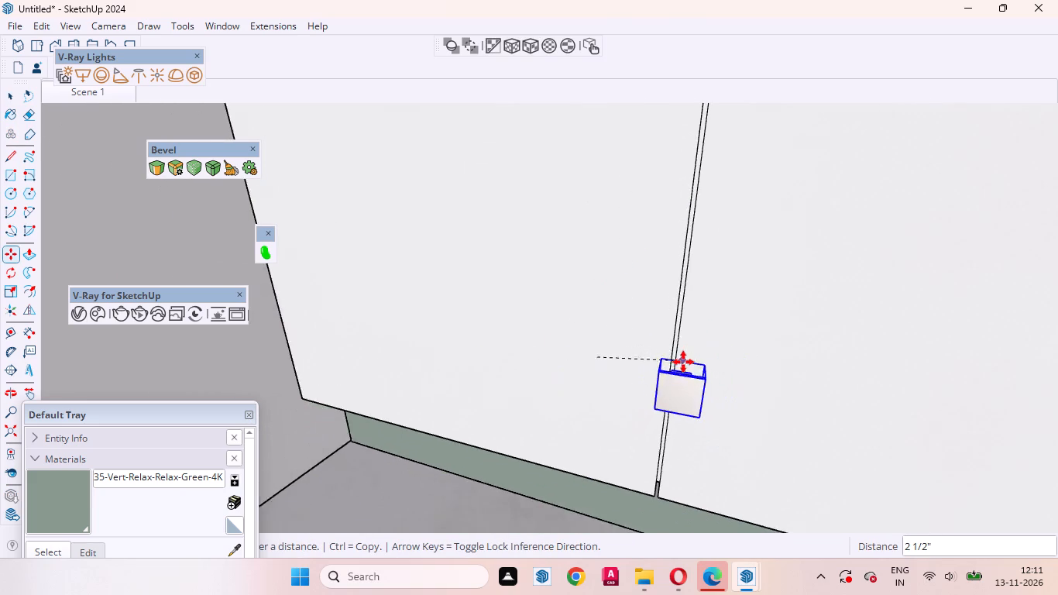
scroll(683, 362, down, 16)
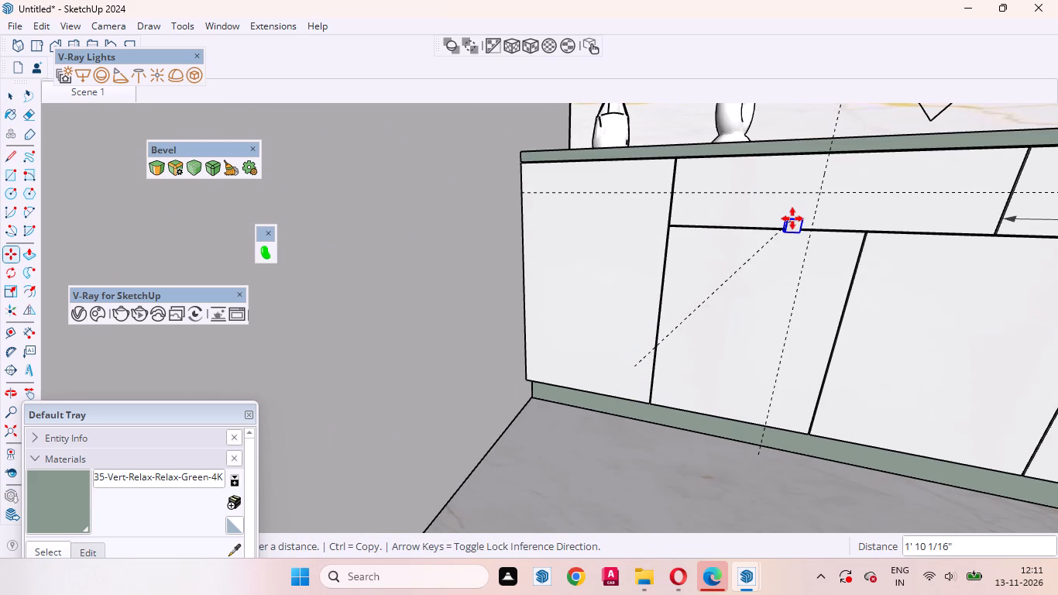
scroll(816, 204, up, 14)
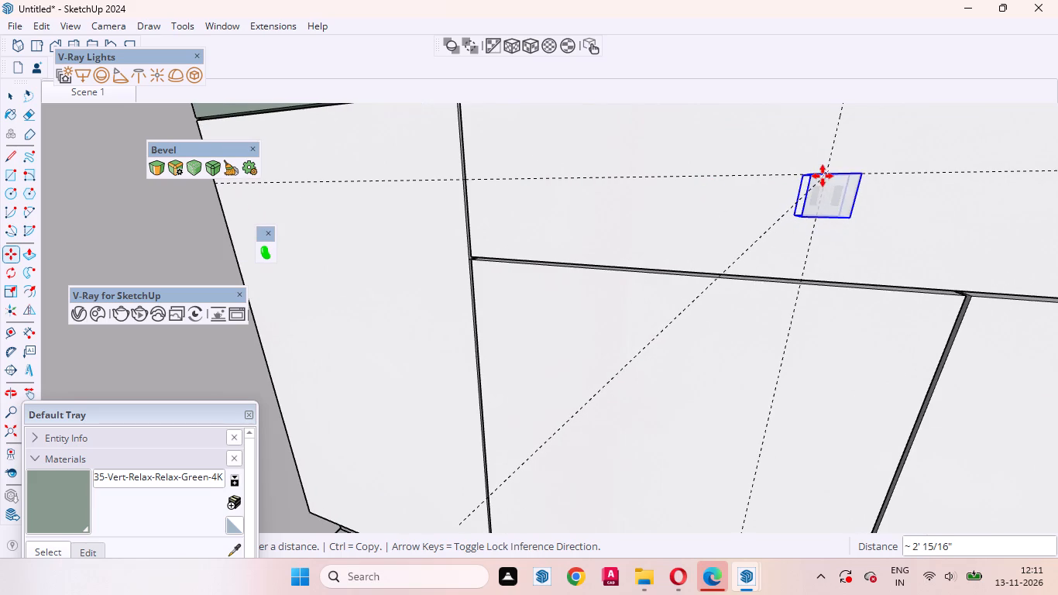
click(827, 171)
key(space)
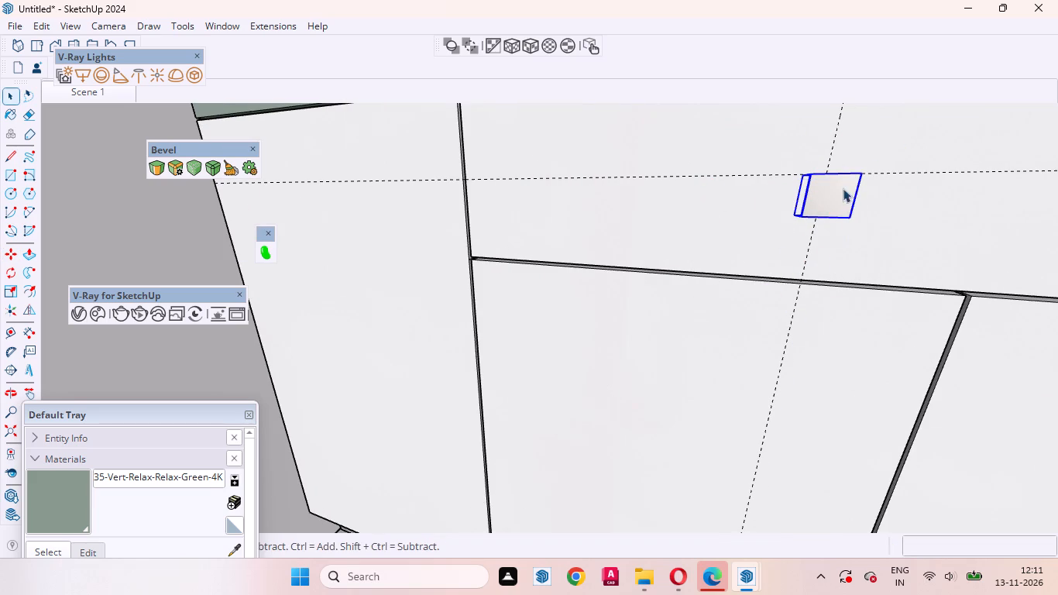
Raise the knob about 3/8" along the vertical guide to centre it on the horizontal guide.
middle_drag(850, 157, 709, 257)
scroll(795, 214, down, 9)
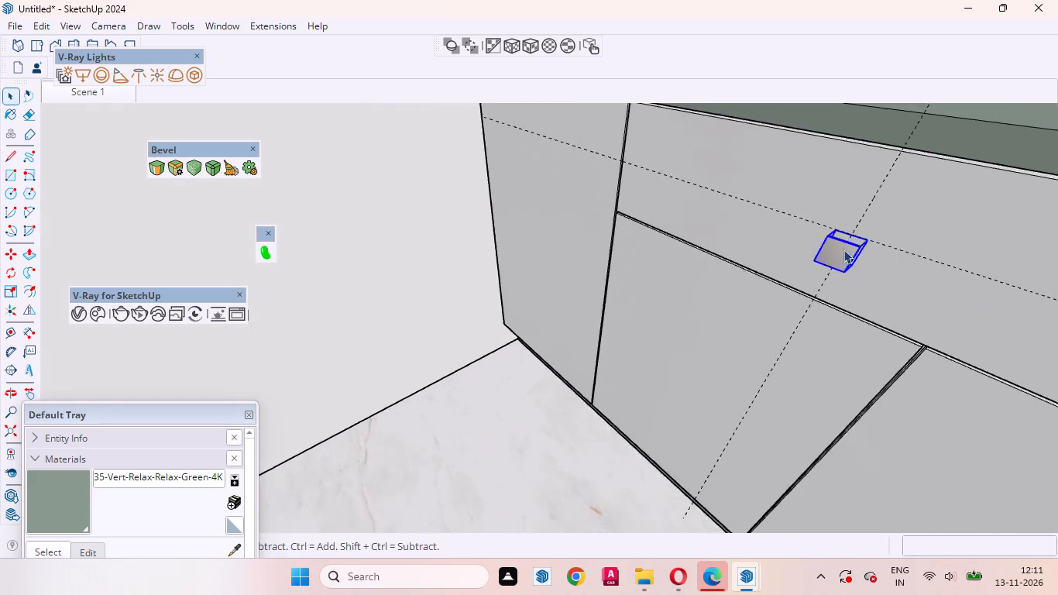
scroll(843, 249, down, 3)
scroll(860, 240, up, 10)
middle_drag(843, 251, 957, 165)
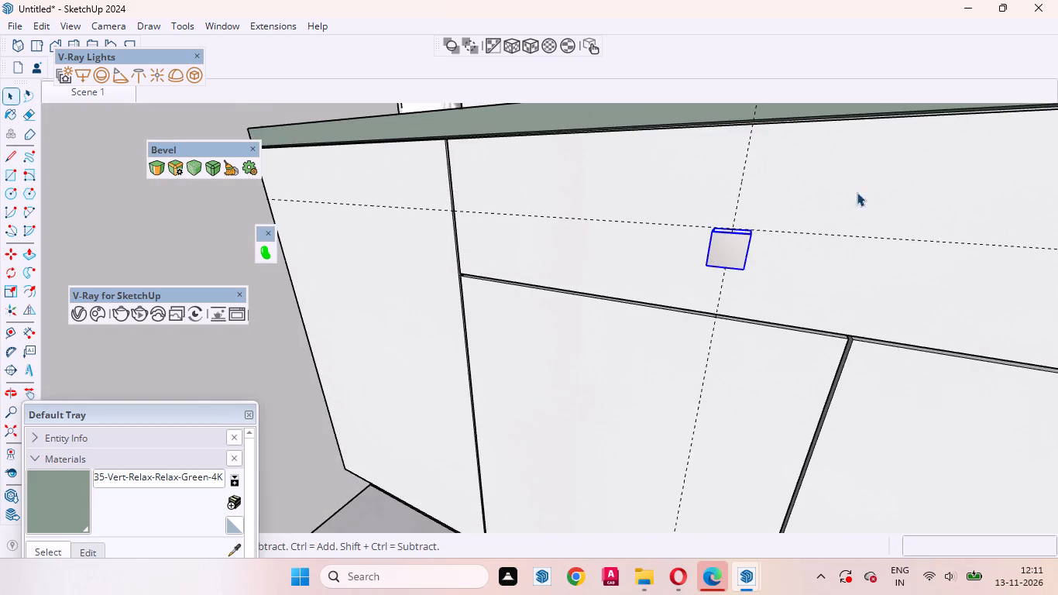
scroll(804, 227, up, 16)
middle_drag(688, 245, 682, 306)
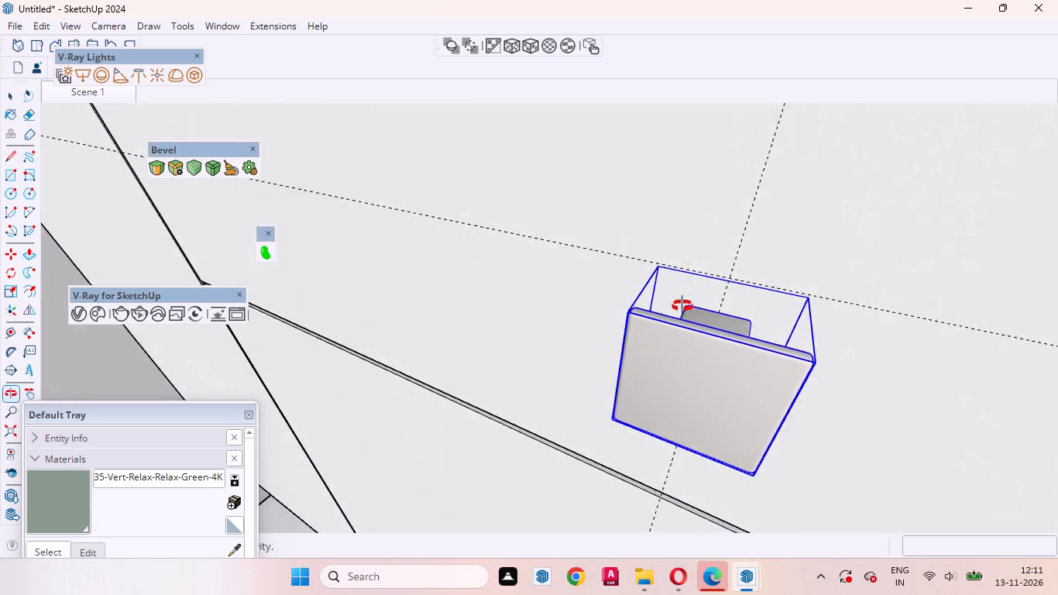
middle_drag(682, 306, 682, 314)
key(m)
scroll(731, 296, up, 5)
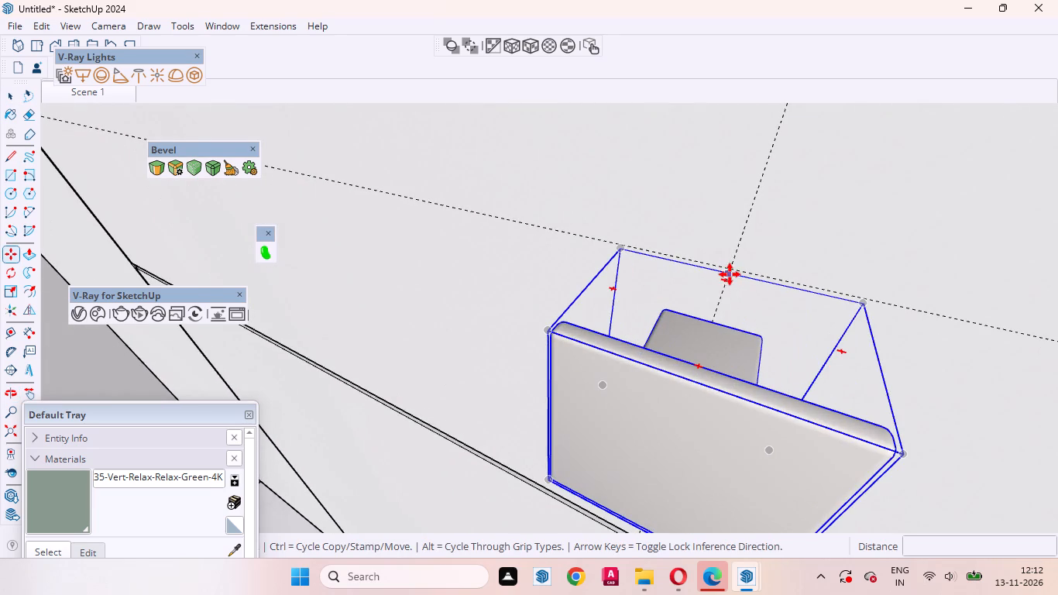
click(727, 274)
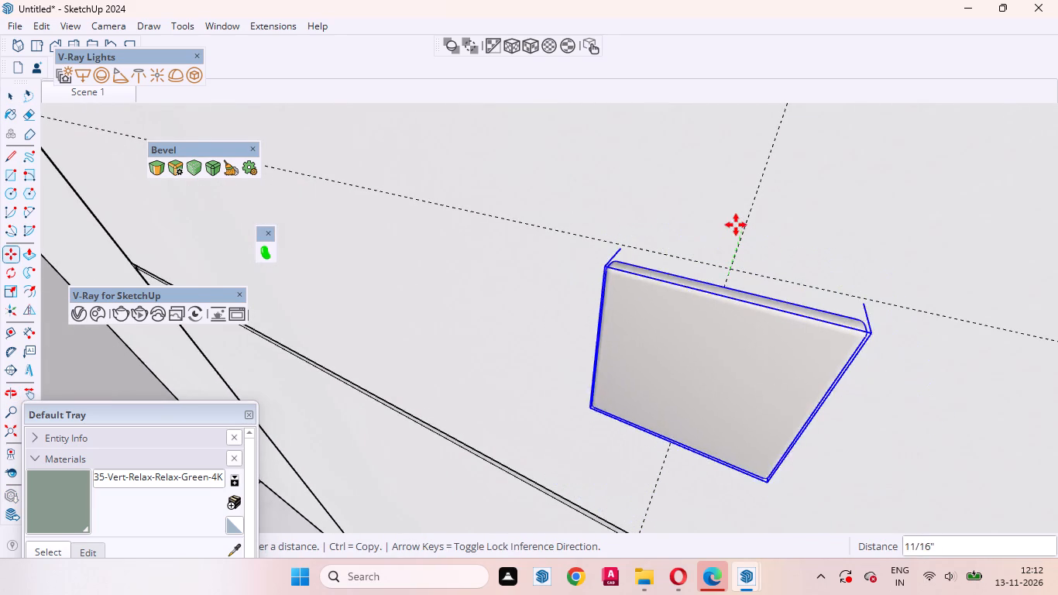
click(754, 191)
key(space)
Return to the saved Scene 1 view of the whole cabinet.
scroll(702, 259, down, 11)
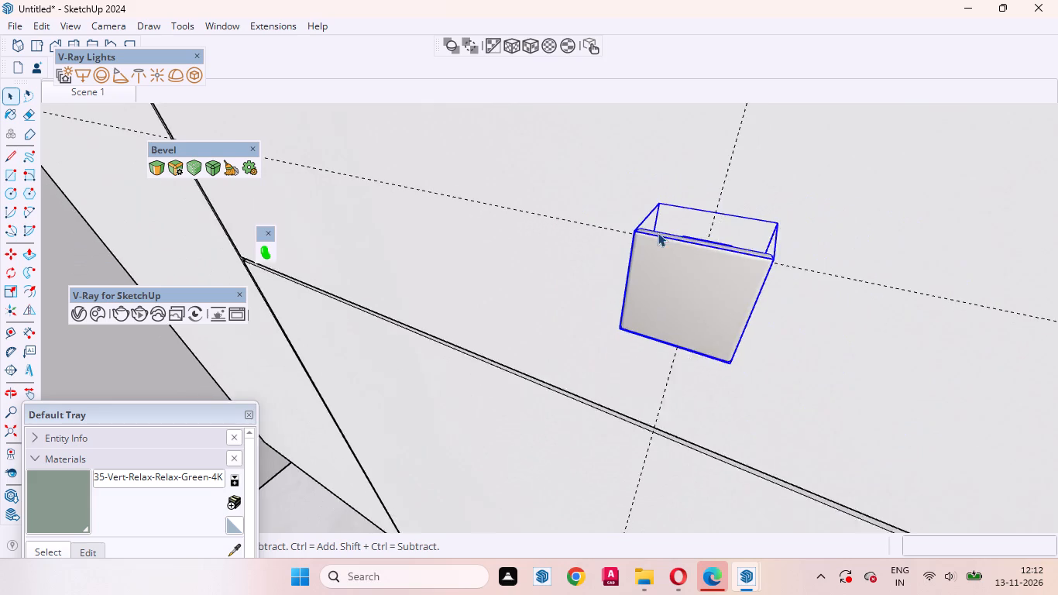
scroll(658, 232, down, 3)
click(65, 88)
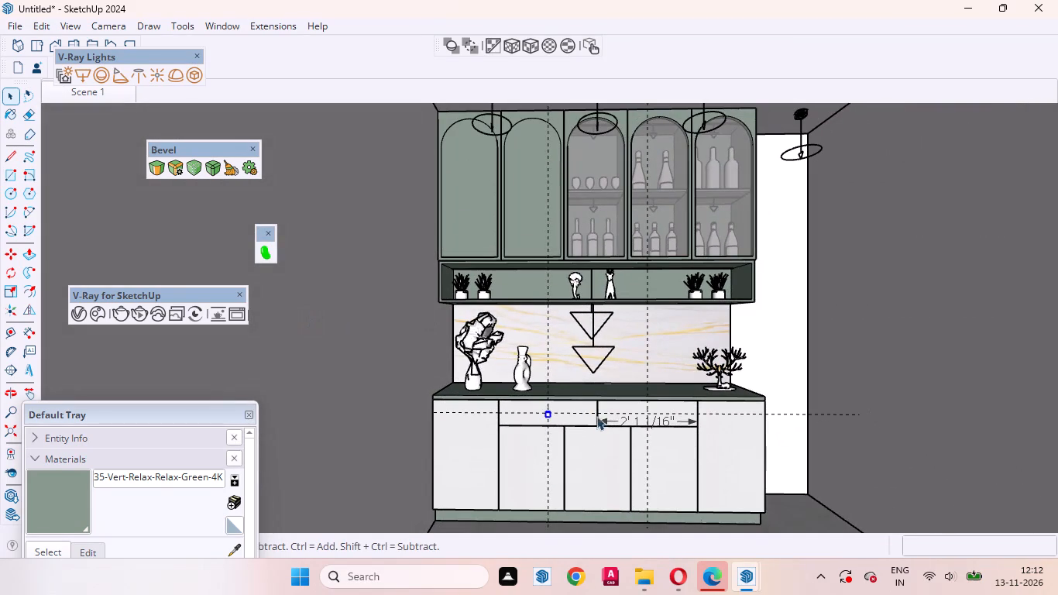
Erase the width dimension below the second drawer front, inside the base cabinet group.
click(664, 422)
double_click(664, 422)
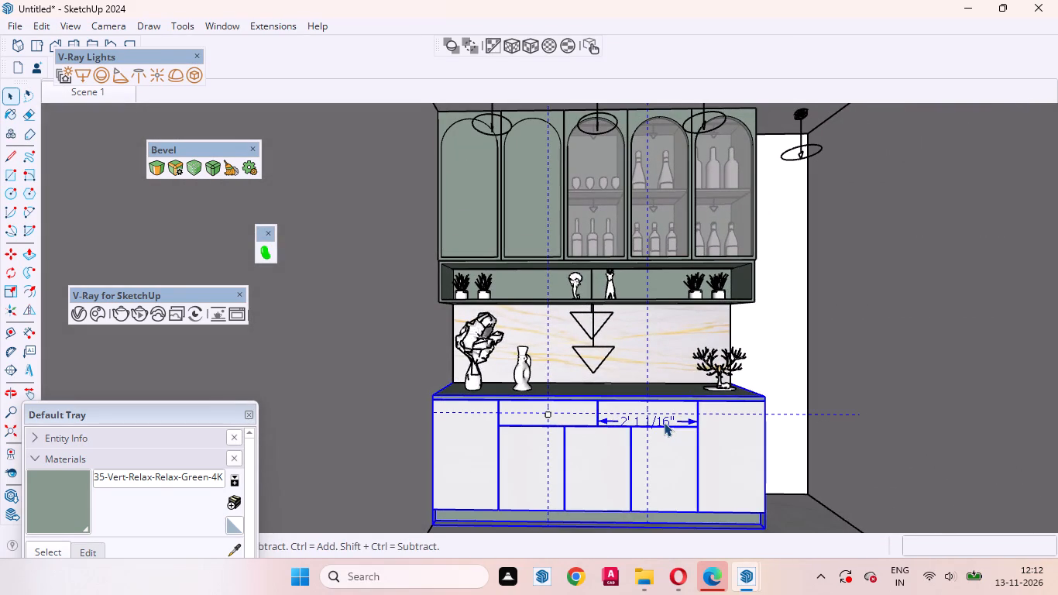
click(665, 421)
right_click(665, 421)
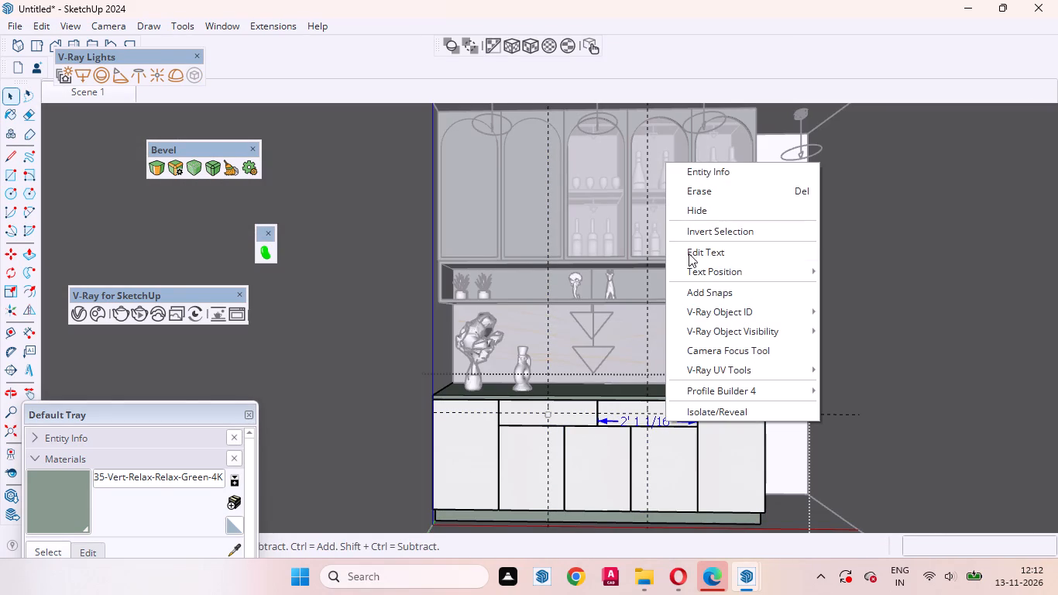
click(700, 195)
scroll(650, 355, down, 11)
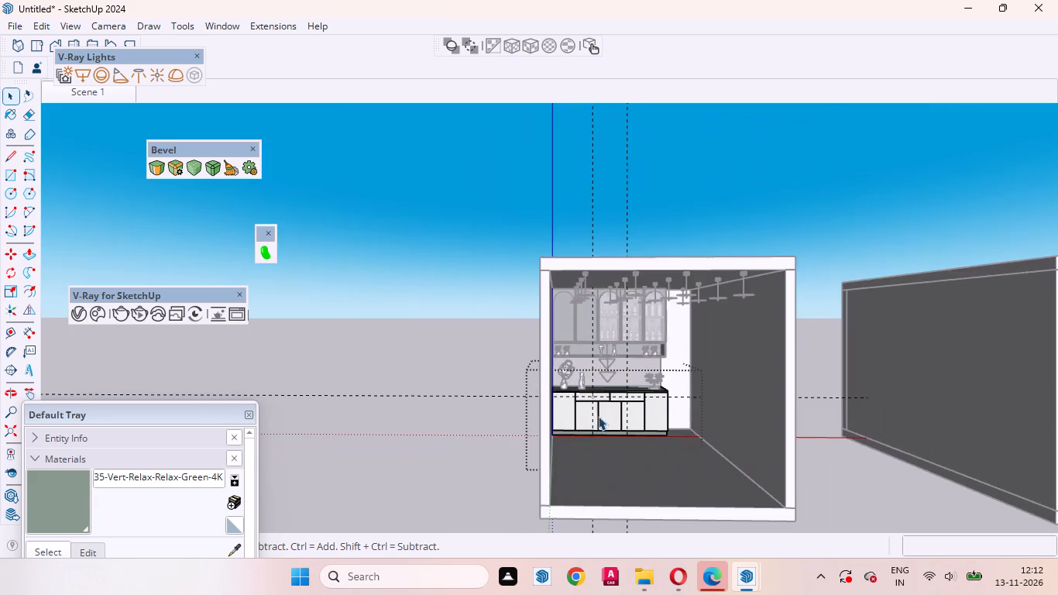
click(404, 445)
Copy the first drawer's square knob about 2' 1 1/8" across to the second drawer front's vertical centre guide.
scroll(551, 387, up, 18)
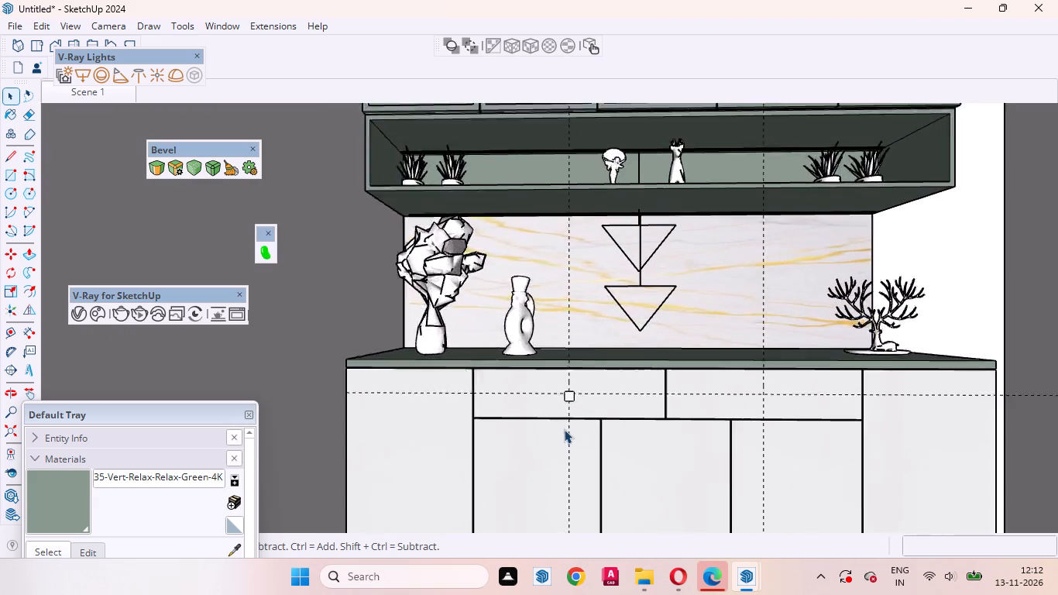
scroll(564, 429, up, 1)
click(573, 391)
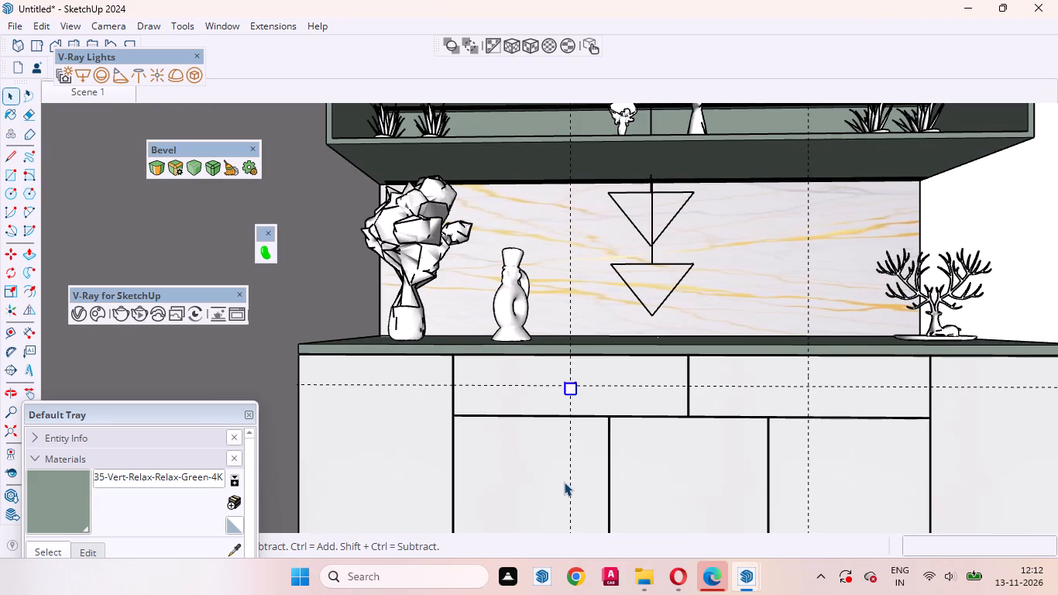
key(m)
scroll(590, 476, up, 2)
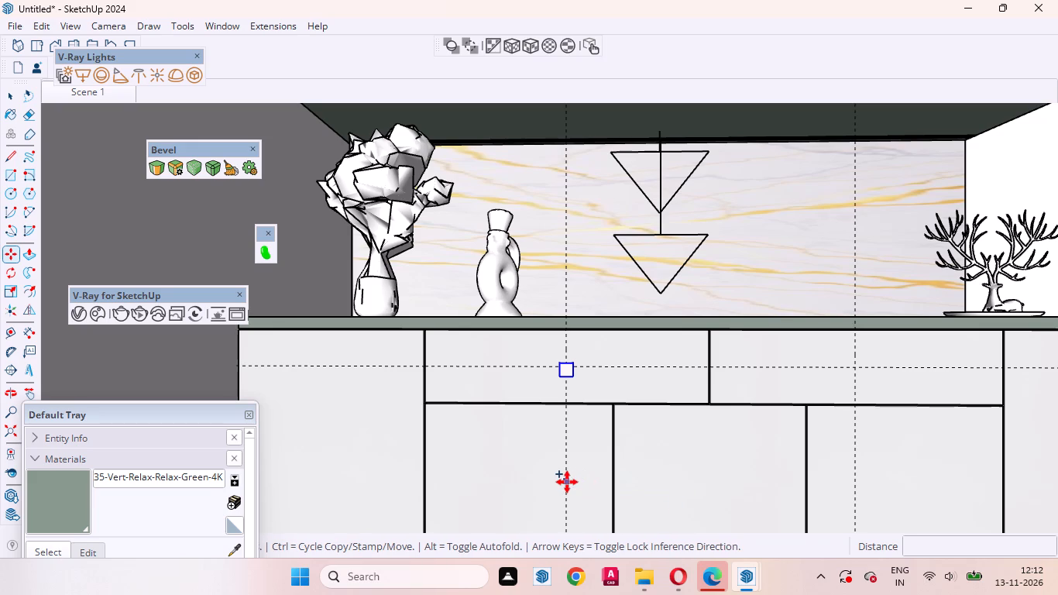
click(567, 482)
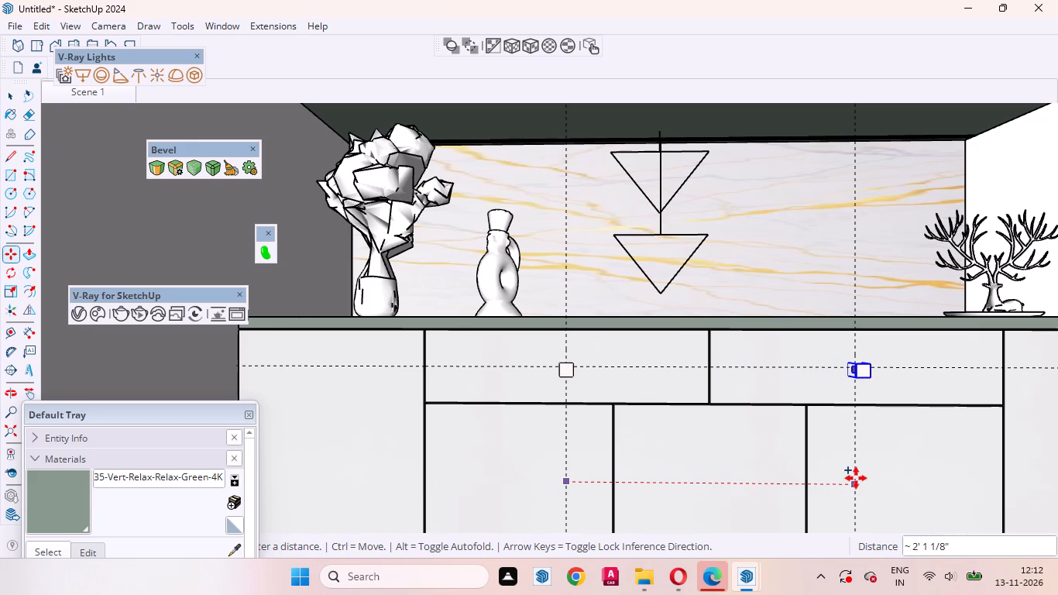
click(856, 478)
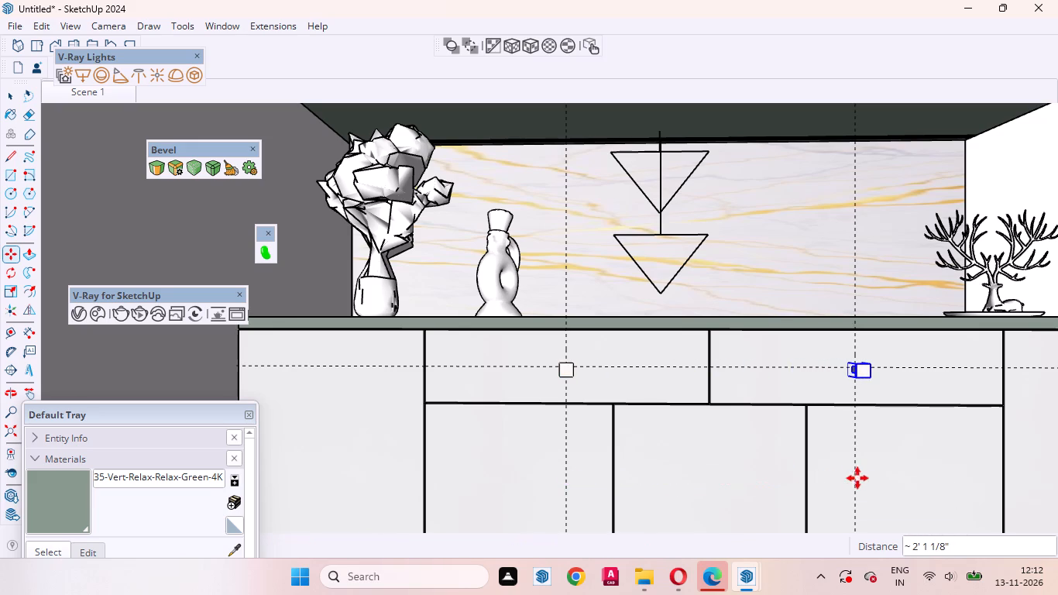
key(space)
Raise both drawer knobs together by 3/16" to centre them on the horizontal guide.
click(847, 437)
scroll(856, 355, up, 6)
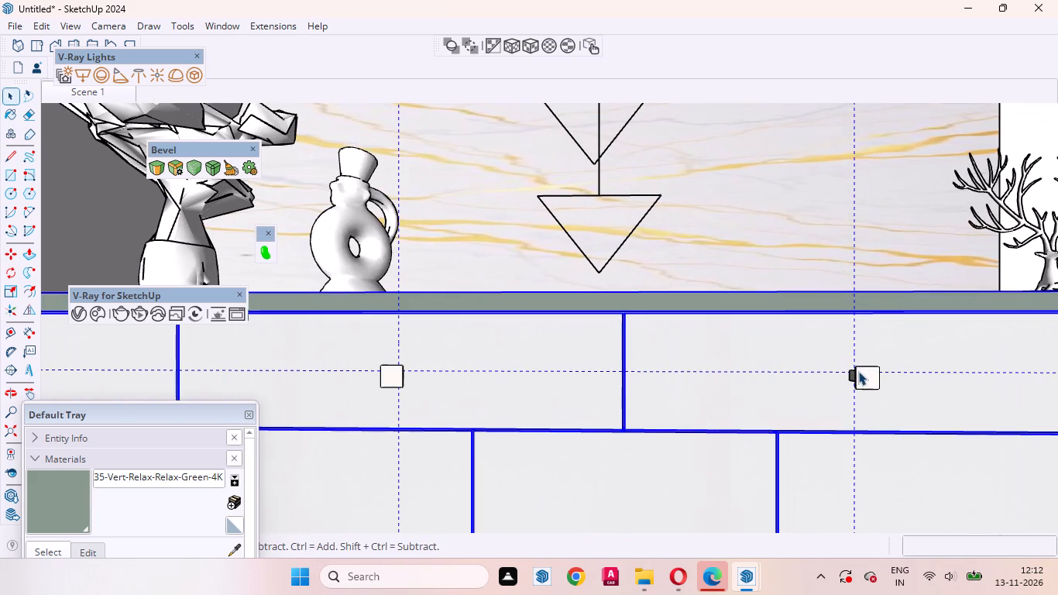
click(858, 373)
middle_drag(854, 391, 916, 387)
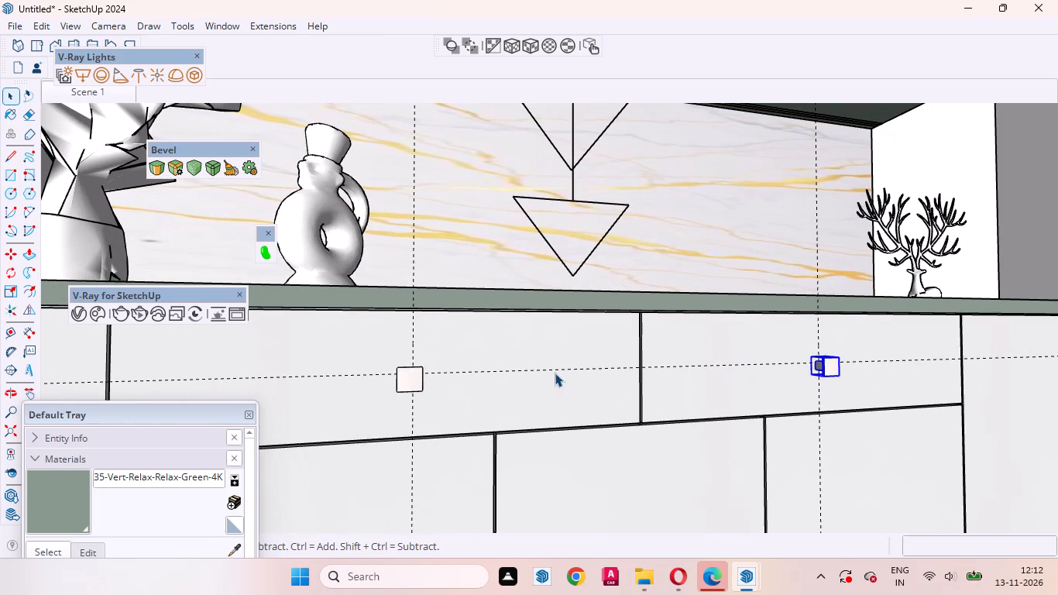
ctrl+click(414, 383)
scroll(852, 359, up, 7)
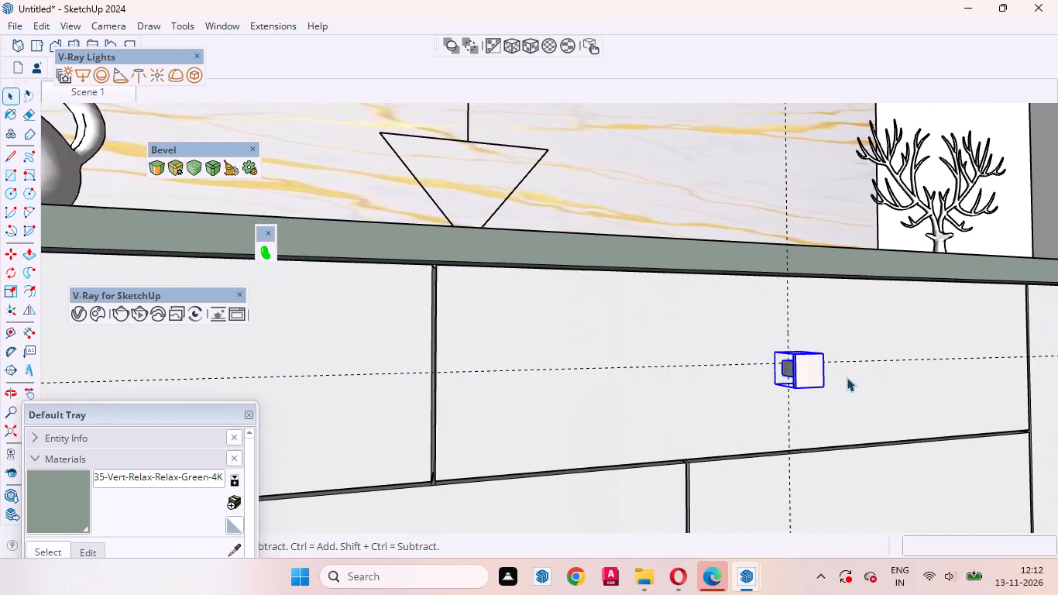
scroll(797, 399, up, 1)
middle_drag(796, 399, 878, 396)
scroll(758, 397, up, 10)
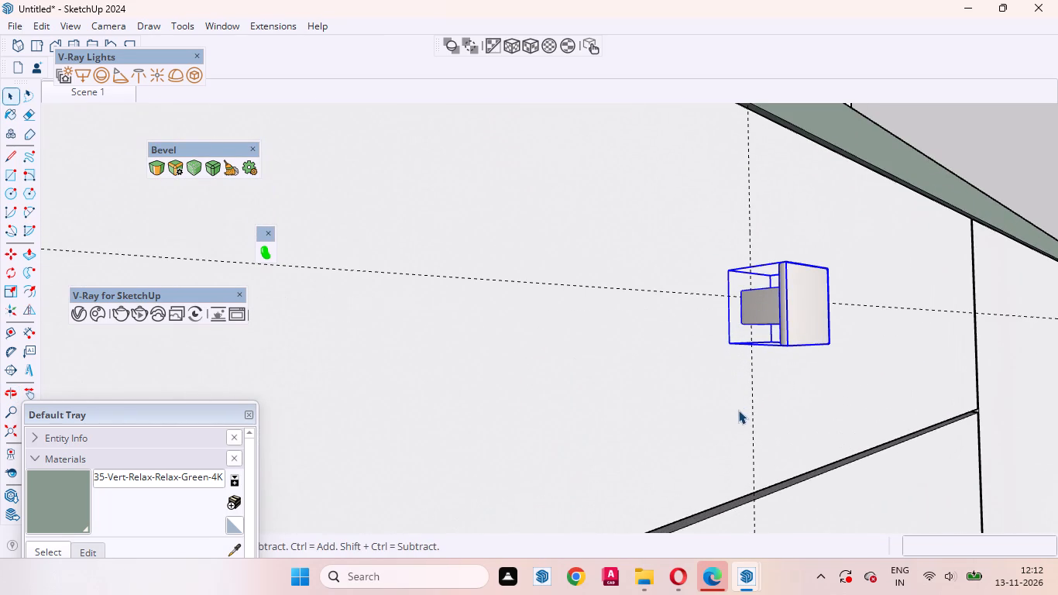
key(m)
click(736, 416)
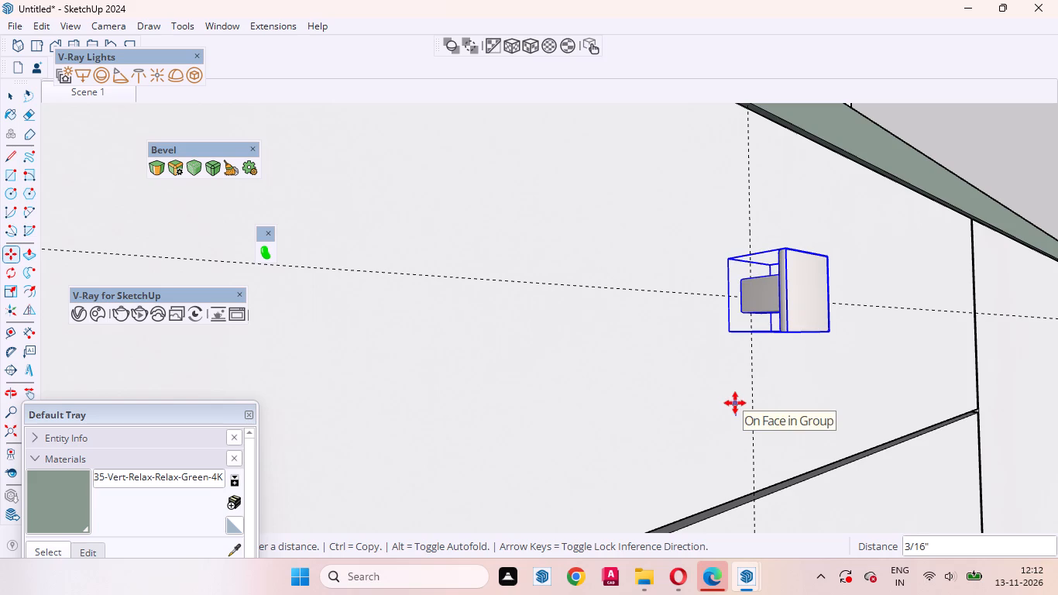
click(735, 403)
key(space)
Deselect the knobs and return to the saved Scene 1 view of the whole cabinet.
scroll(770, 388, down, 15)
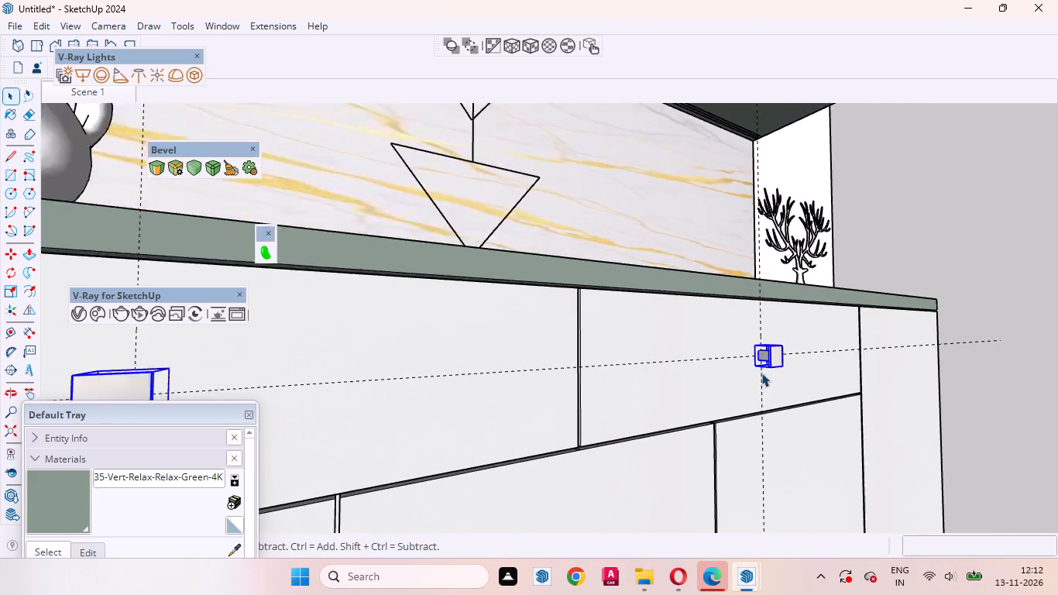
scroll(761, 373, down, 7)
middle_drag(761, 412, 582, 405)
scroll(725, 386, down, 10)
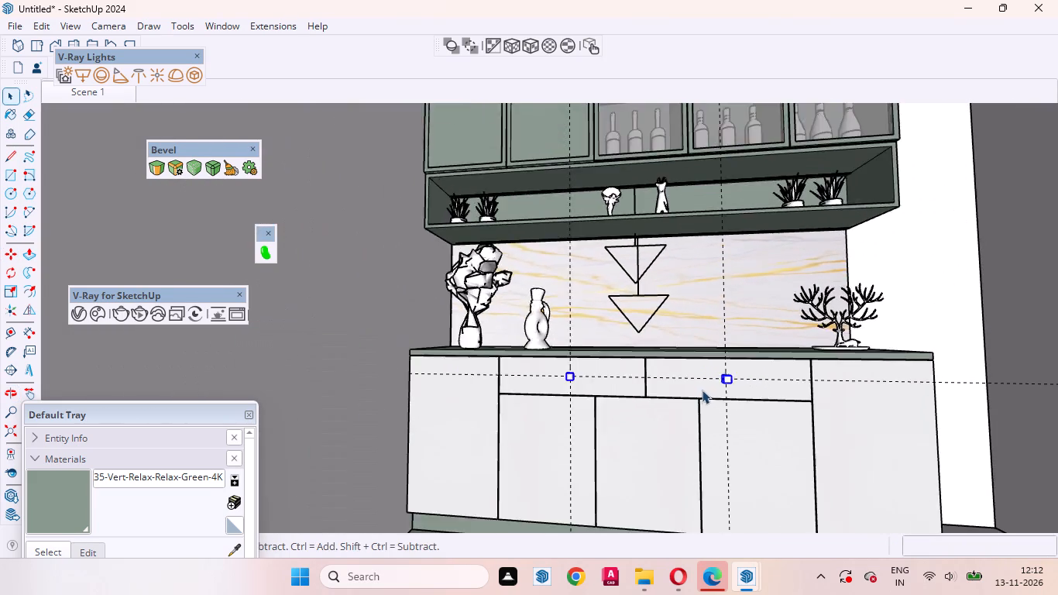
scroll(702, 390, down, 20)
scroll(702, 390, down, 1)
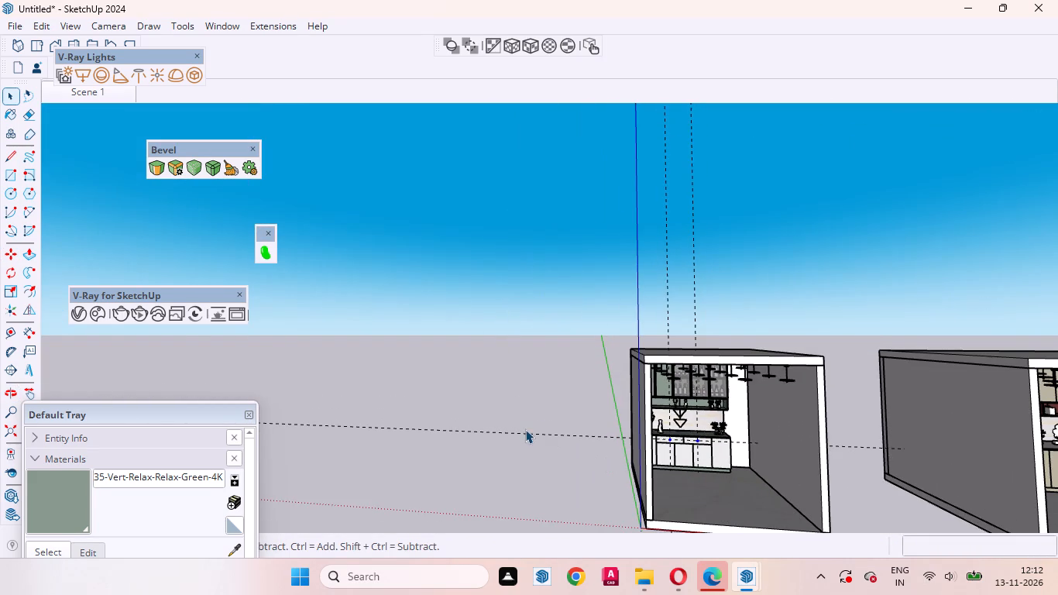
click(525, 429)
click(74, 92)
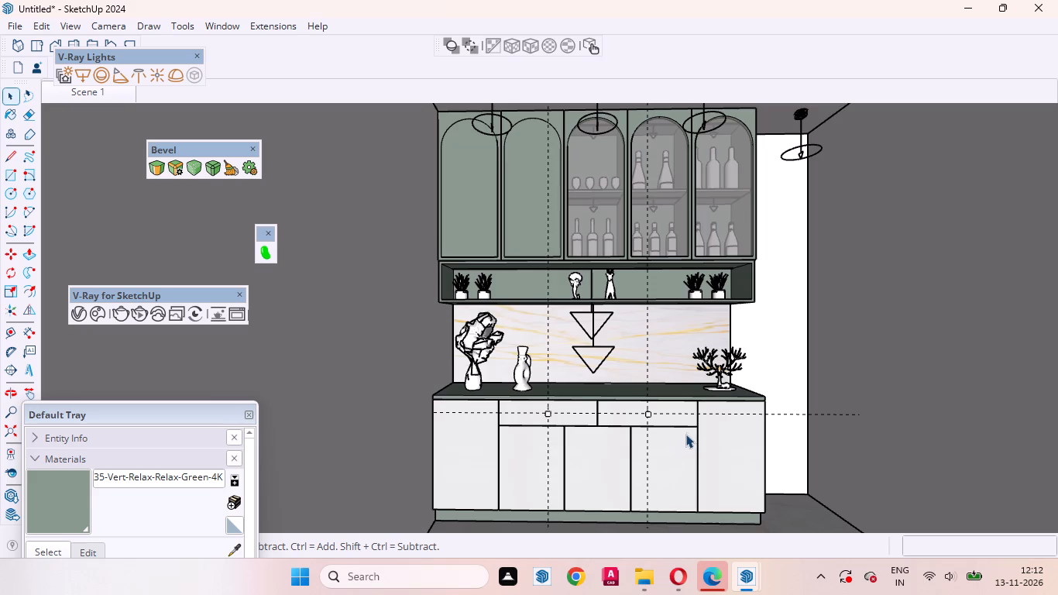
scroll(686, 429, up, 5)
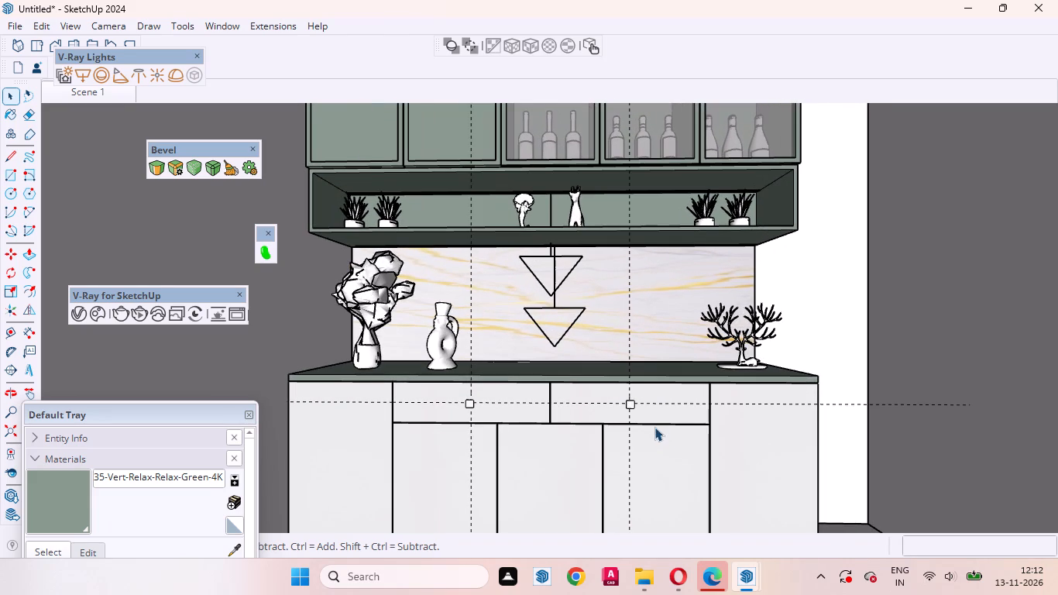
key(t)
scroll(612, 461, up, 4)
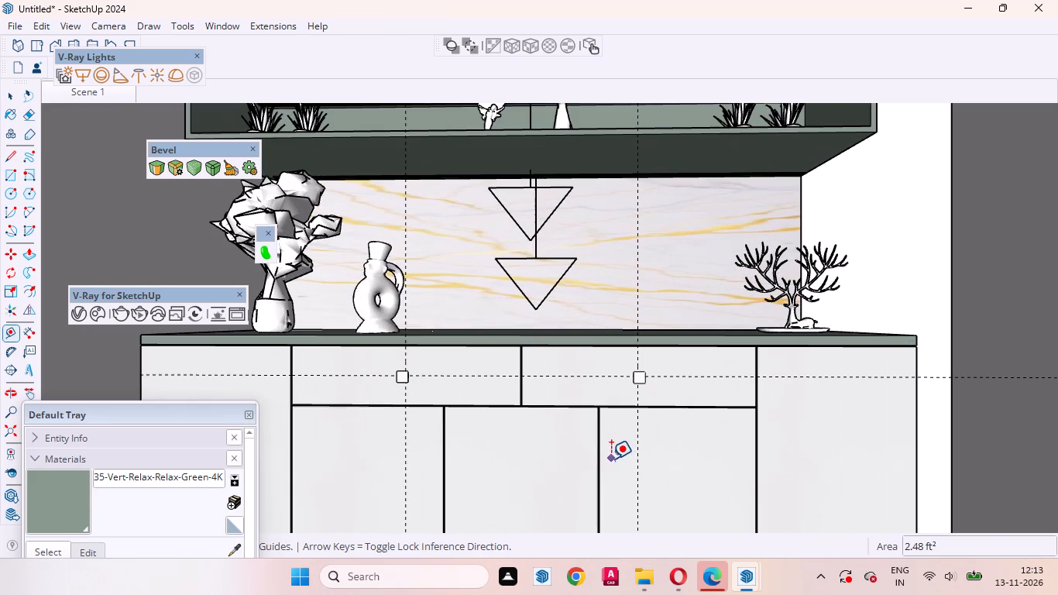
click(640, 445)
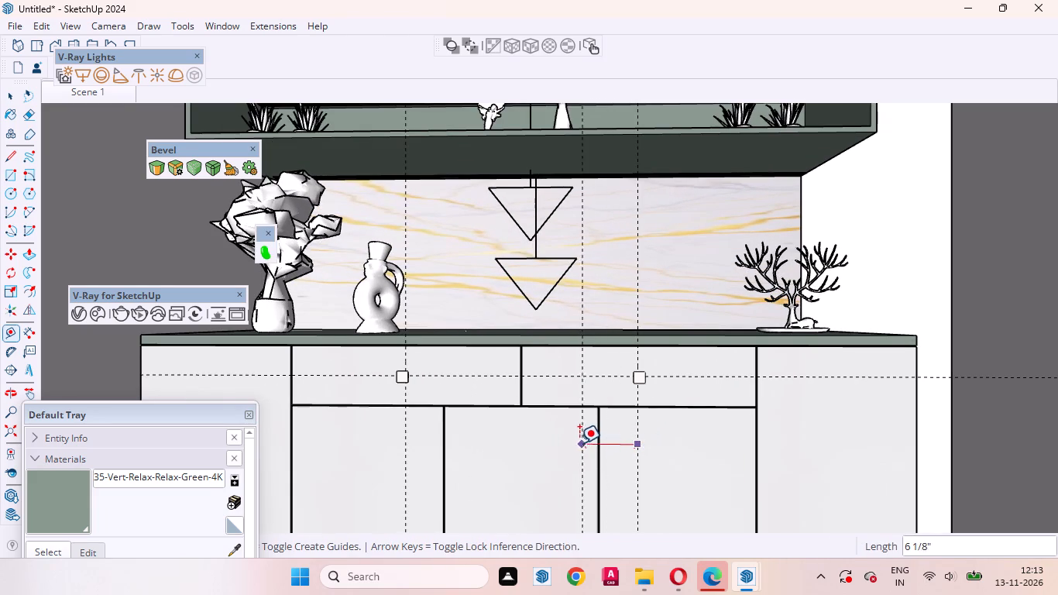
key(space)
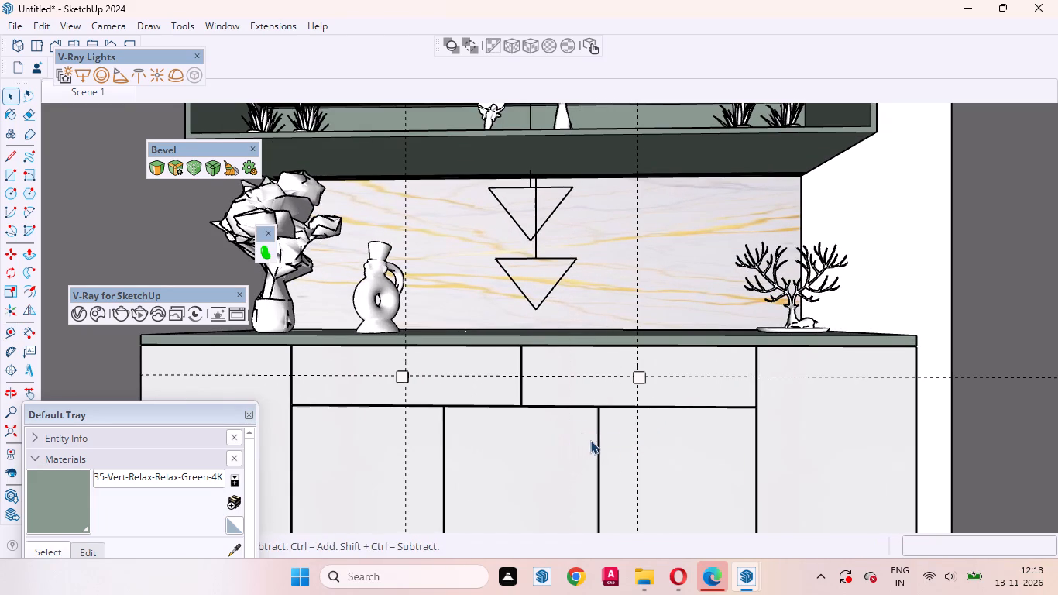
Place a vertical guide on the middle door, 4" in from its edge with the door below the second drawer.
key(t)
scroll(593, 442, up, 3)
click(596, 438)
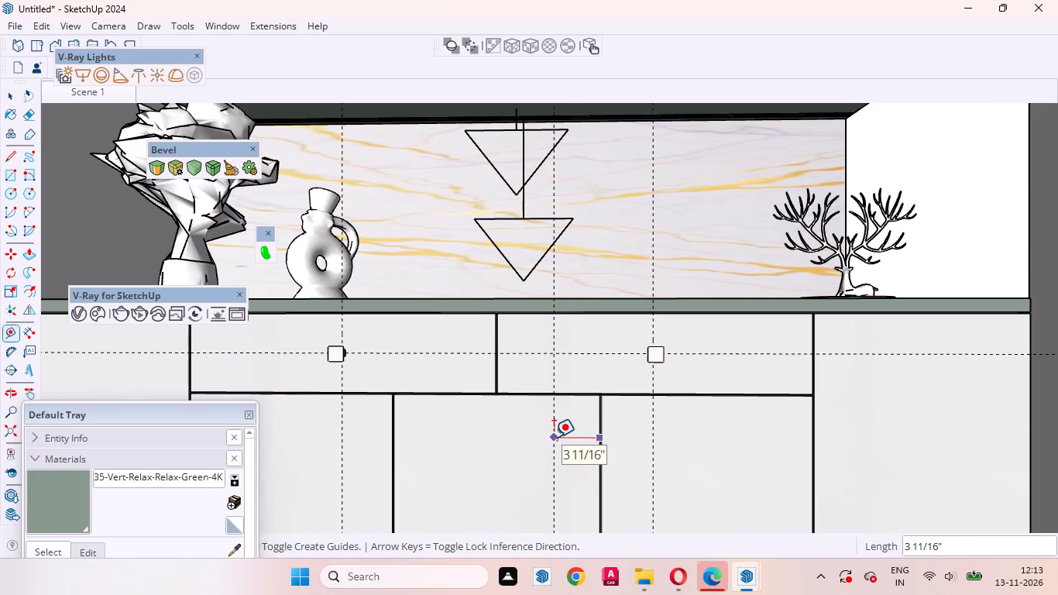
key(4)
key(Return)
scroll(703, 388, down, 8)
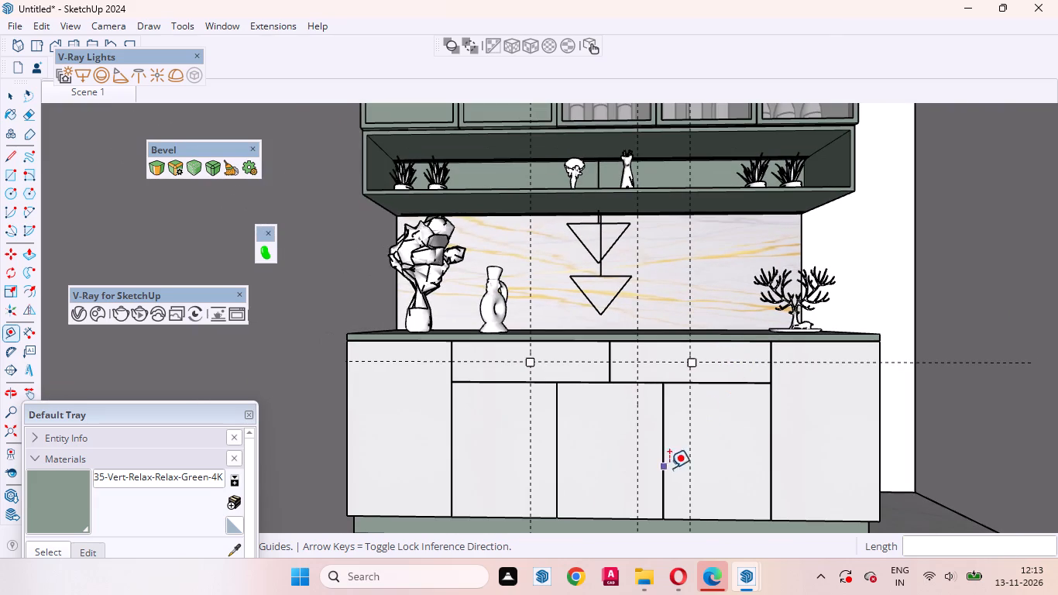
key(space)
Copy both drawer knobs straight down about 5 7/16" onto the doors below.
scroll(537, 370, up, 4)
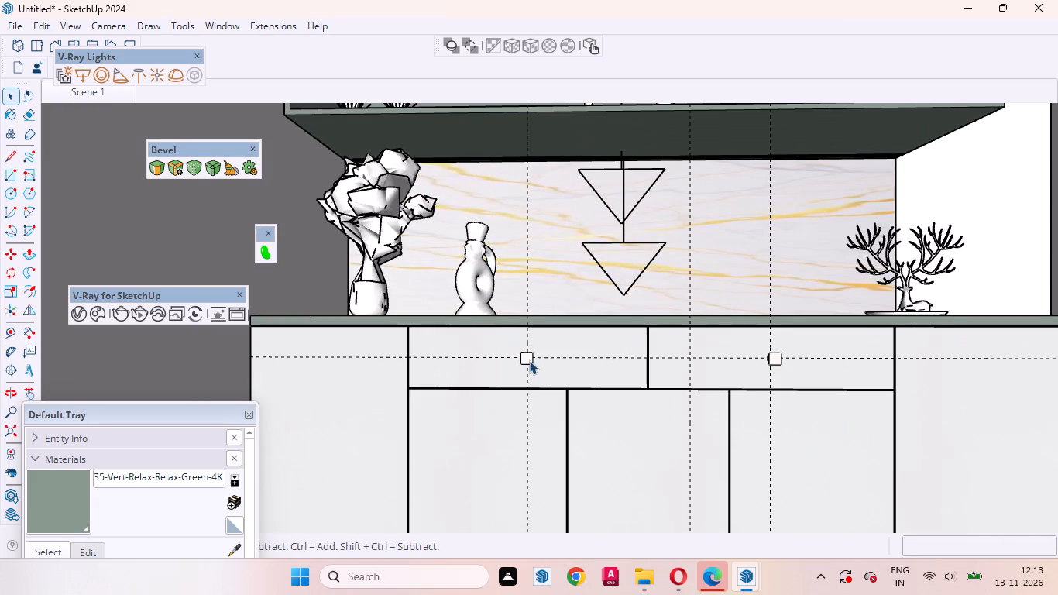
click(529, 360)
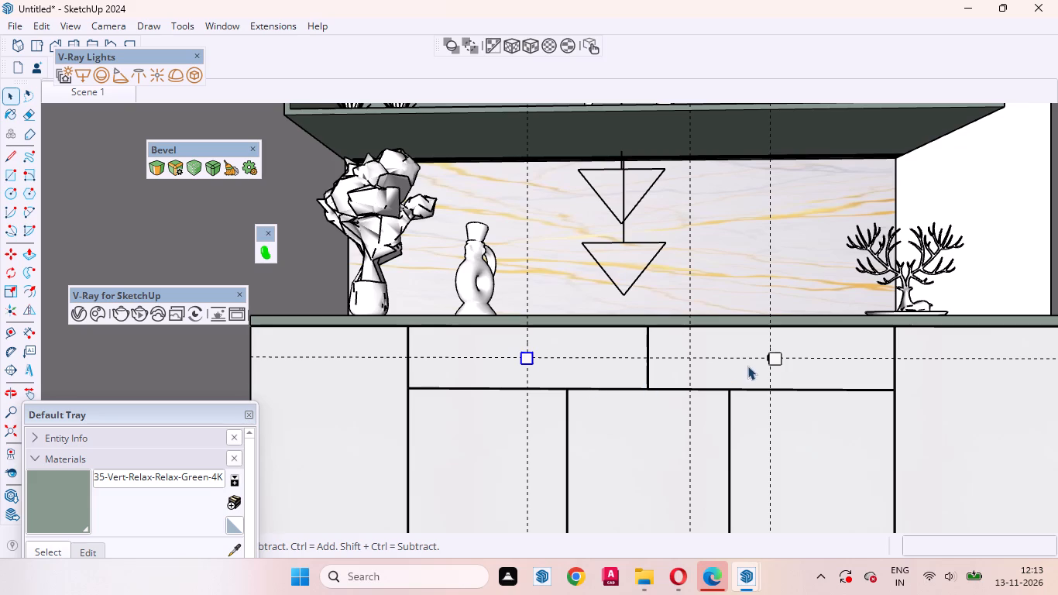
ctrl+click(774, 362)
key(m)
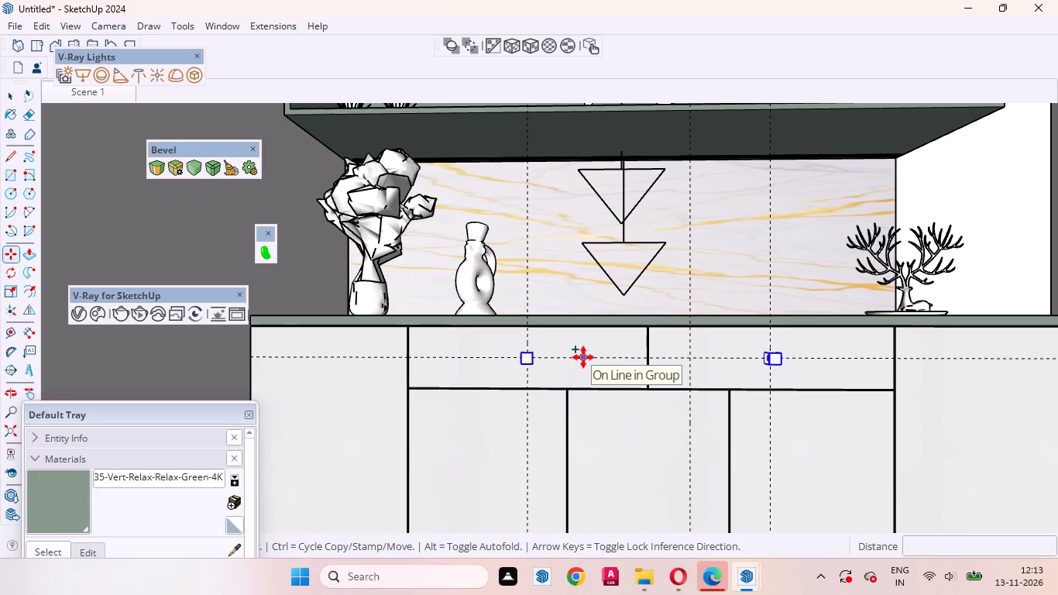
click(583, 357)
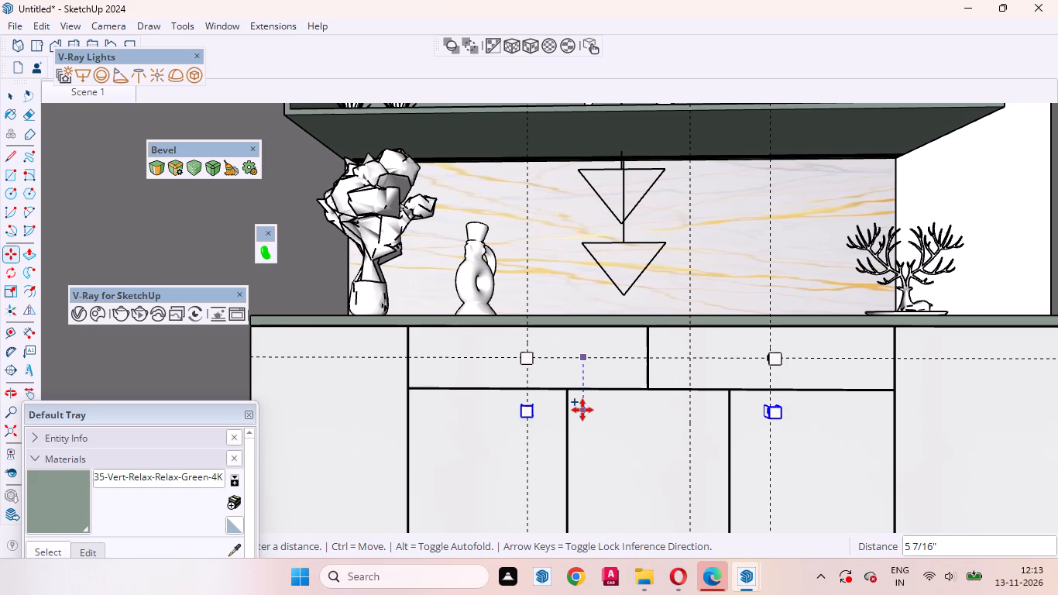
click(582, 410)
key(space)
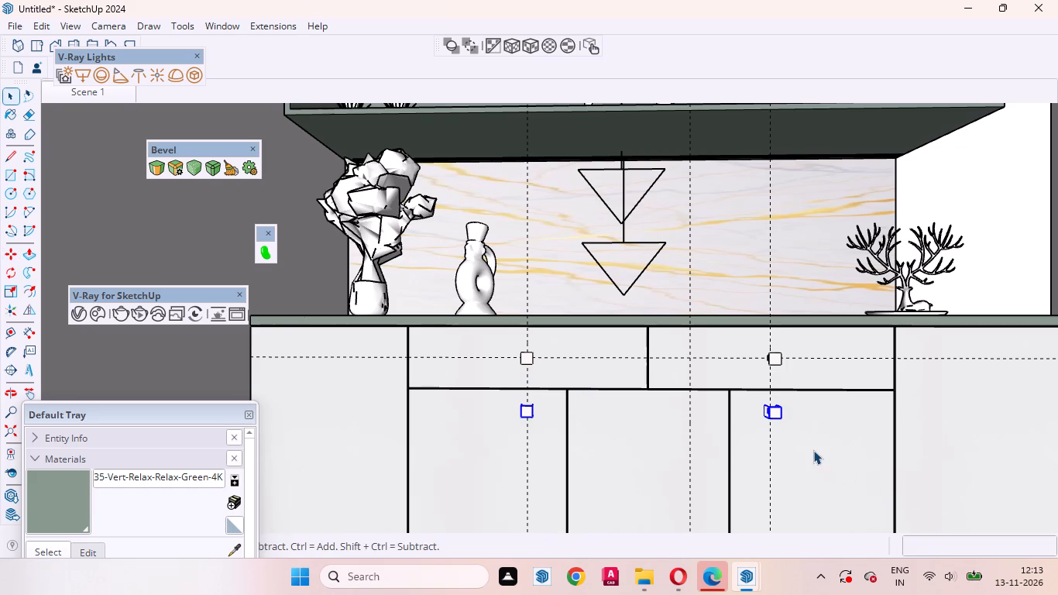
Copy the door knob below the second drawer about 8 1/4" sideways to the middle door's vertical guide.
click(775, 414)
key(m)
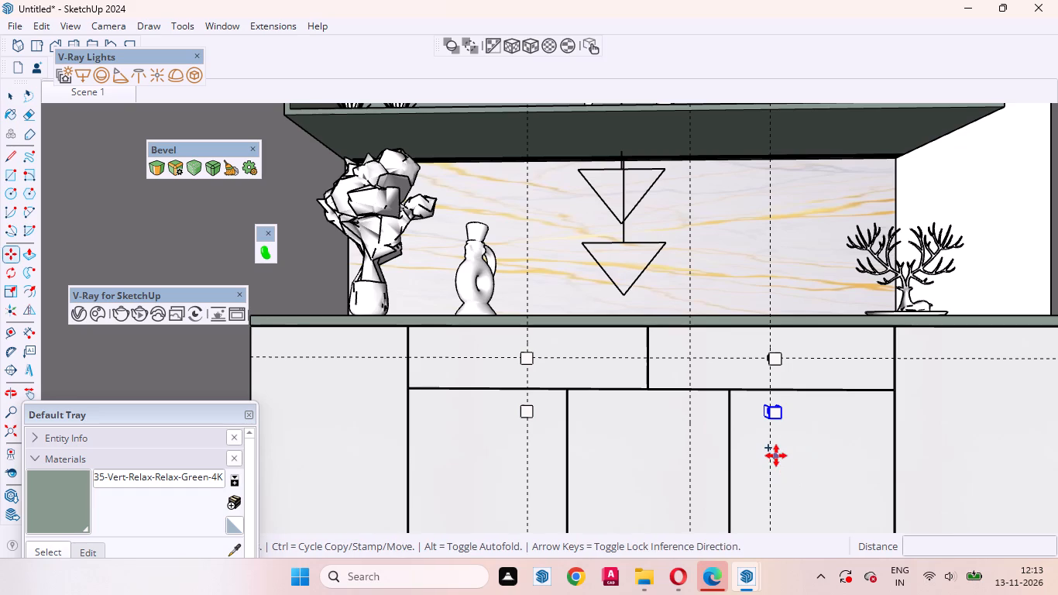
click(773, 449)
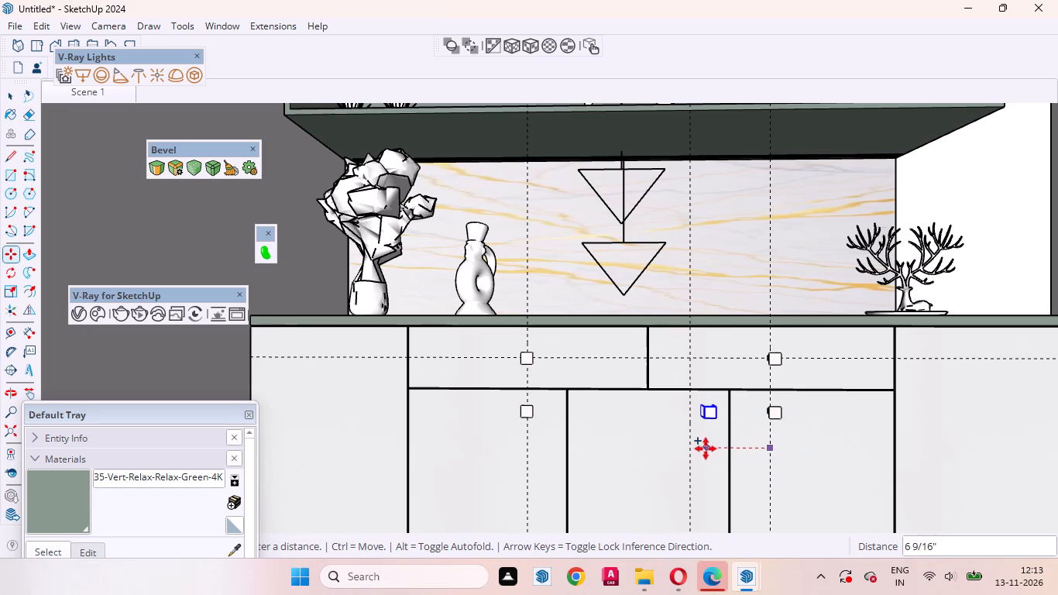
click(694, 449)
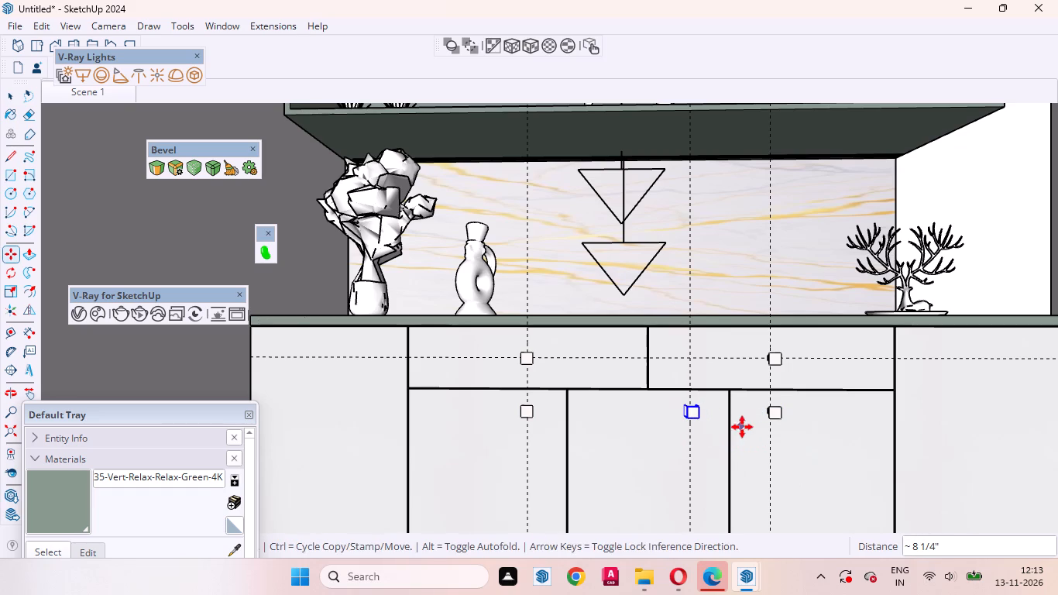
key(space)
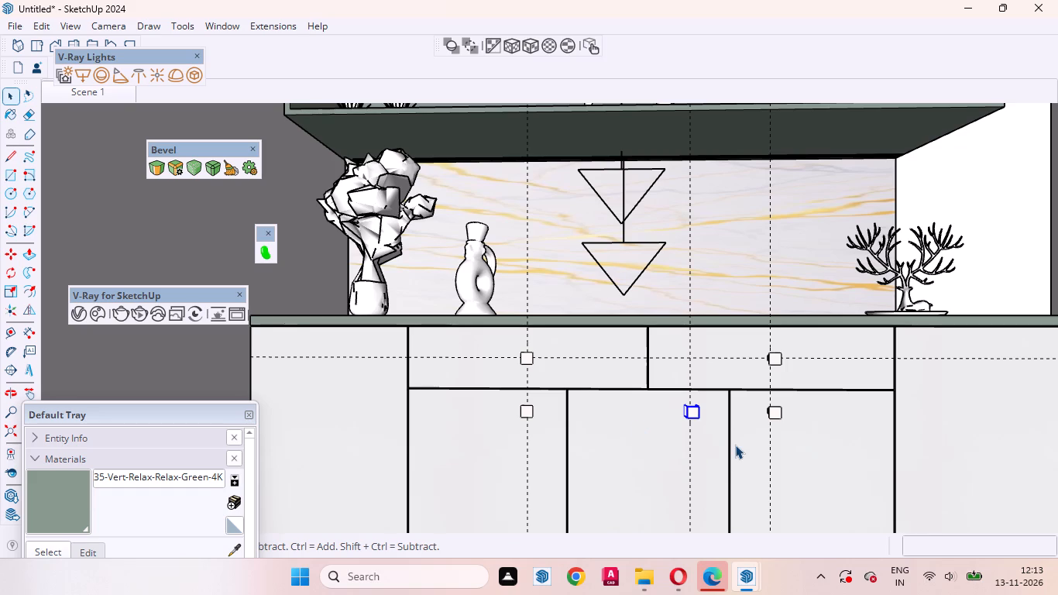
Place a vertical guide on each of the two outer full-height doors, 4" in from the edge beside the drawers.
key(t)
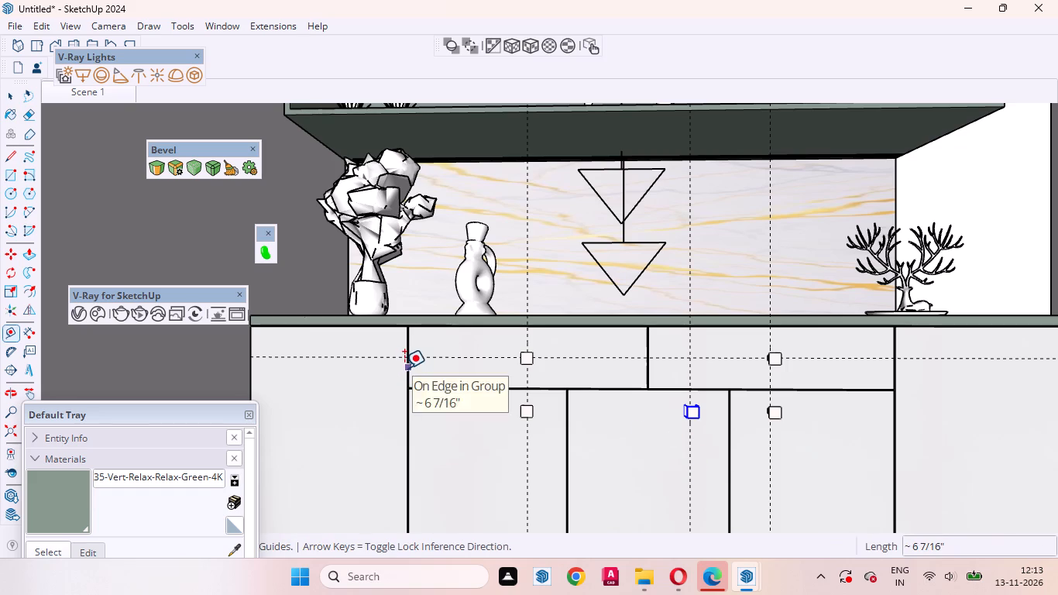
click(404, 368)
key(4)
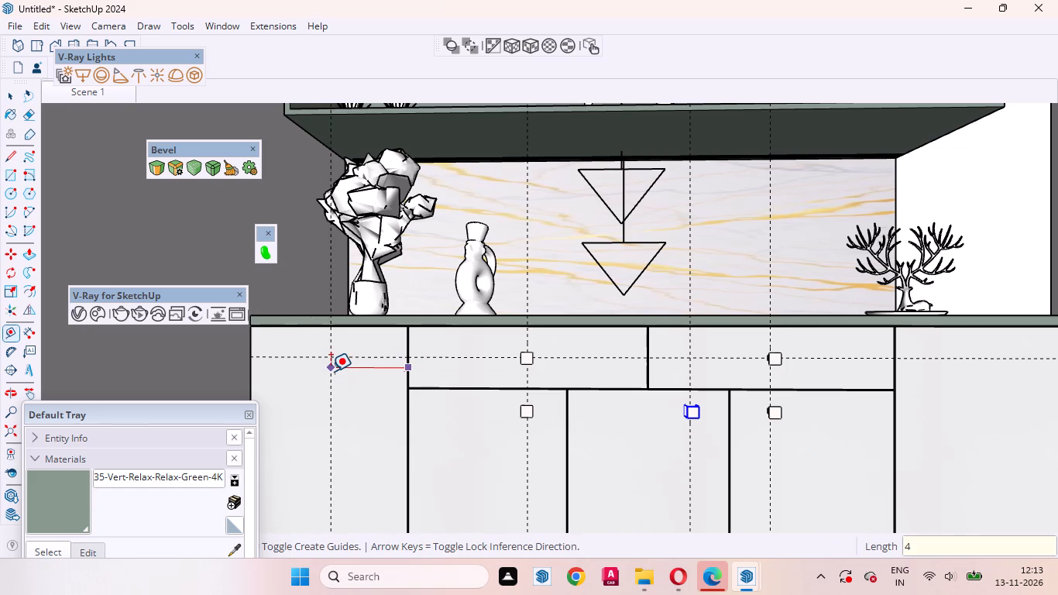
key(Return)
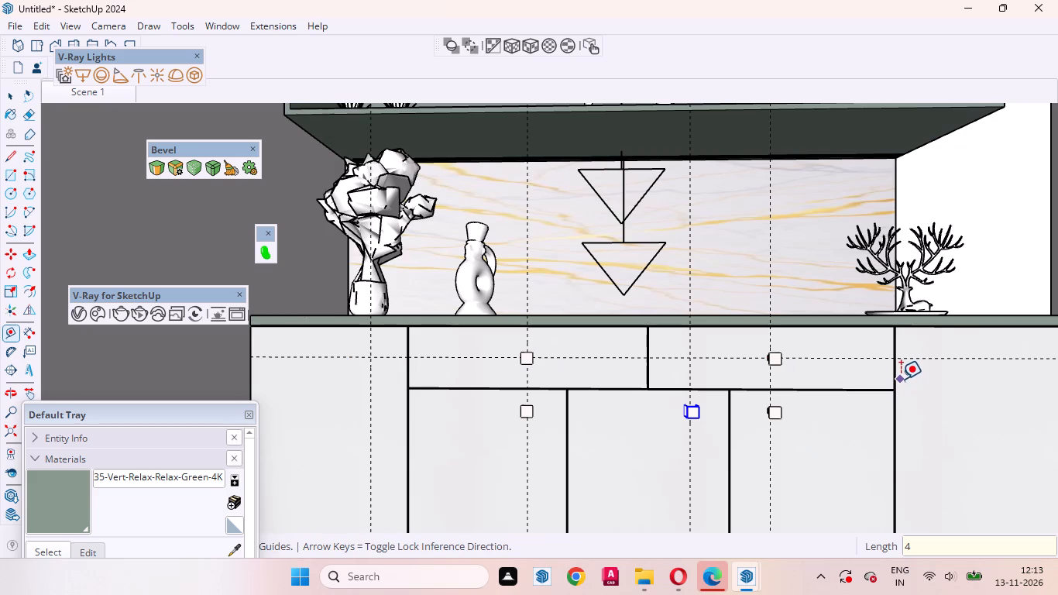
click(900, 379)
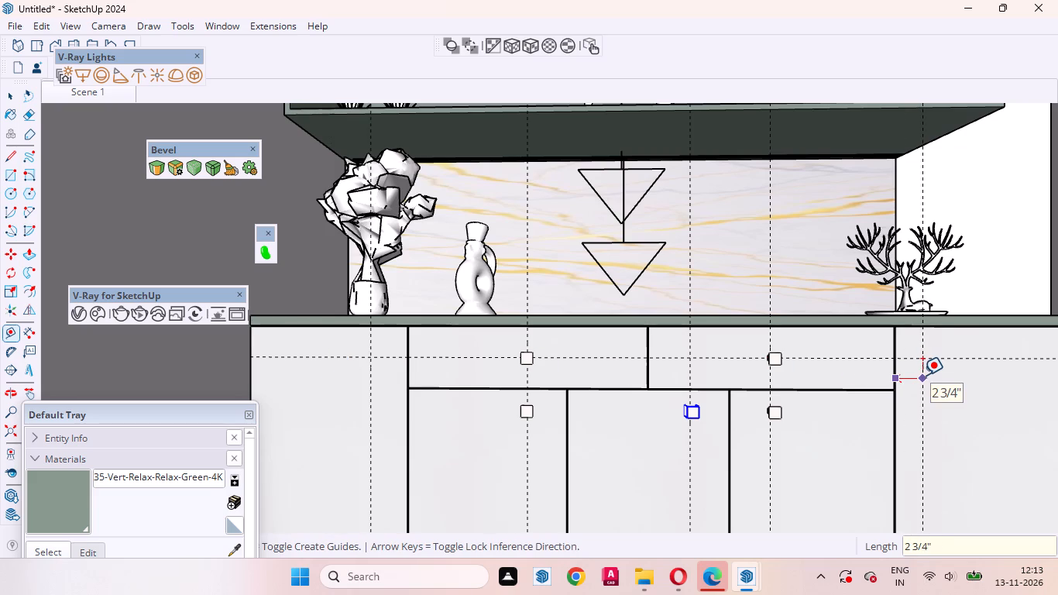
key(4)
key(Return)
key(space)
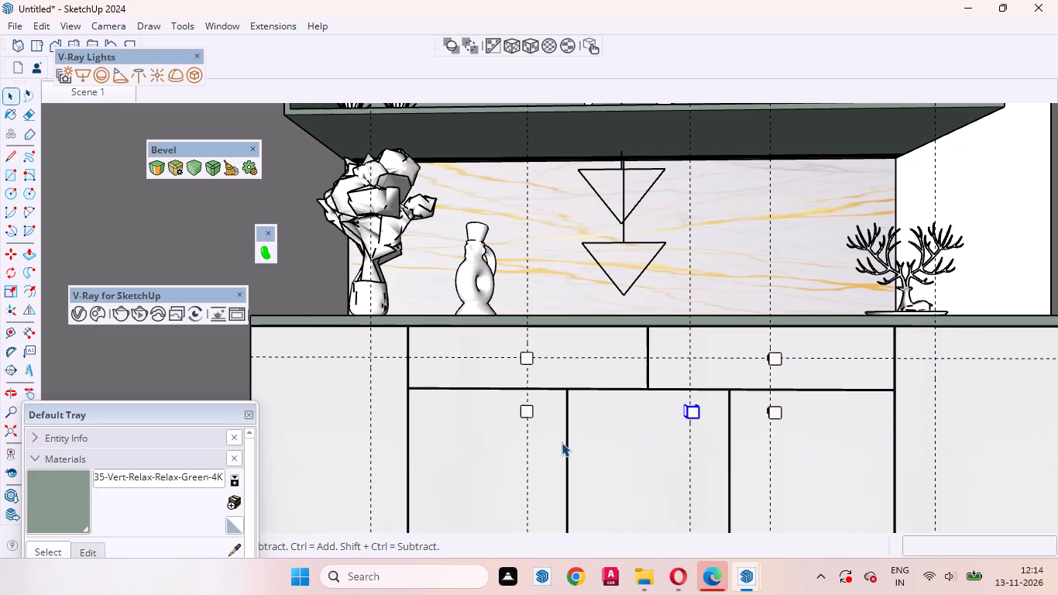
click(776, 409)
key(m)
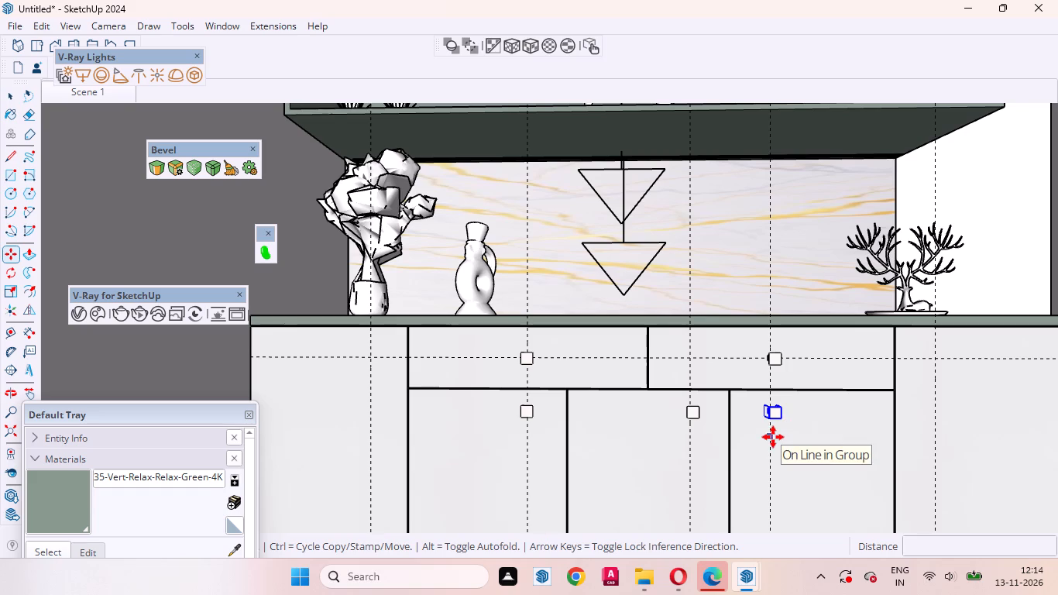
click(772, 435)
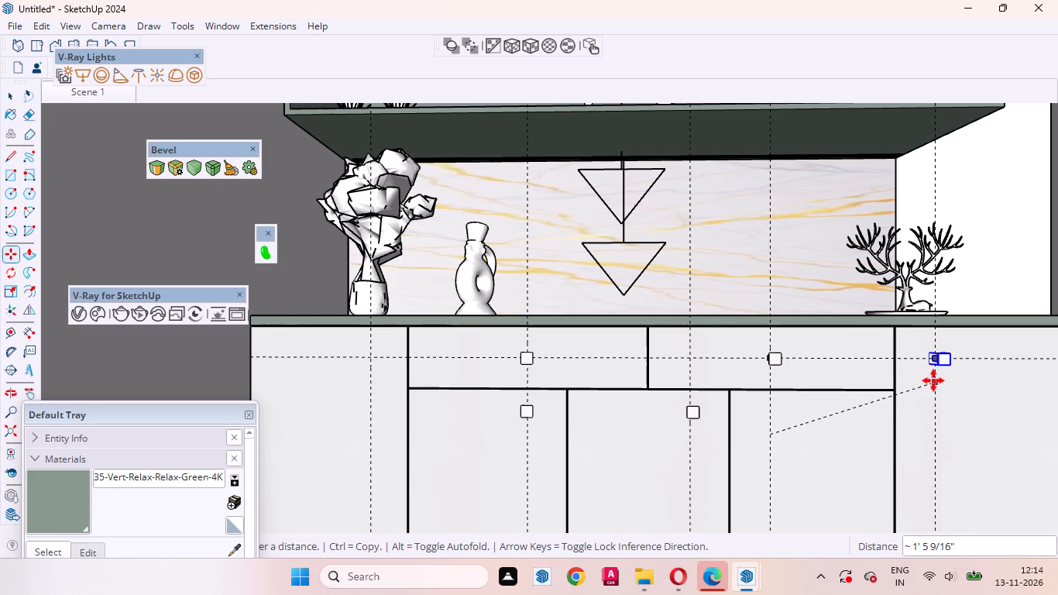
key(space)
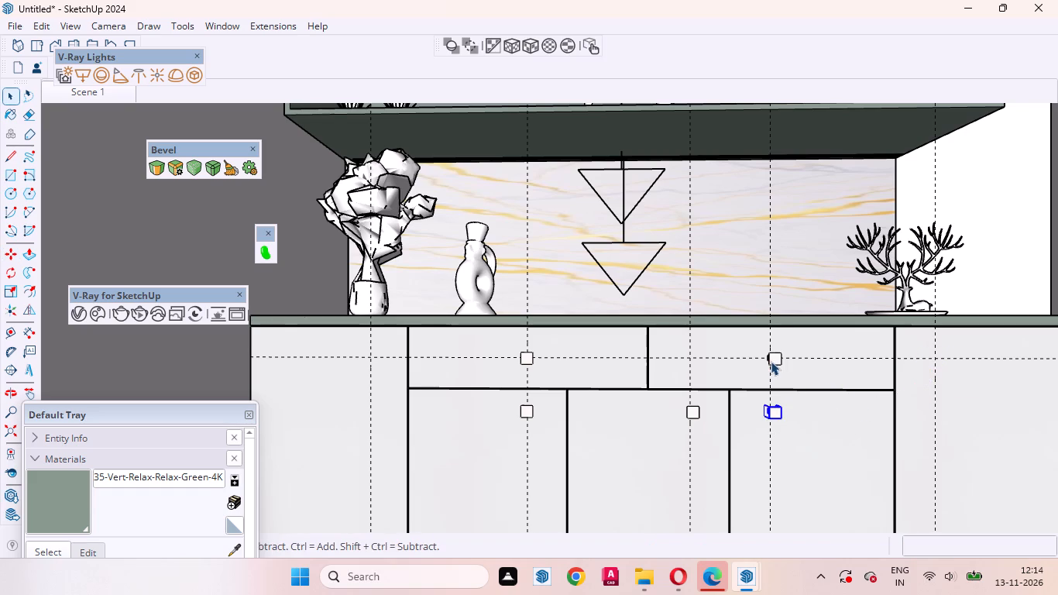
Copy the second drawer's knob about 1' 4 11/16" sideways onto the vertical guide of the adjacent outer door.
click(771, 361)
key(m)
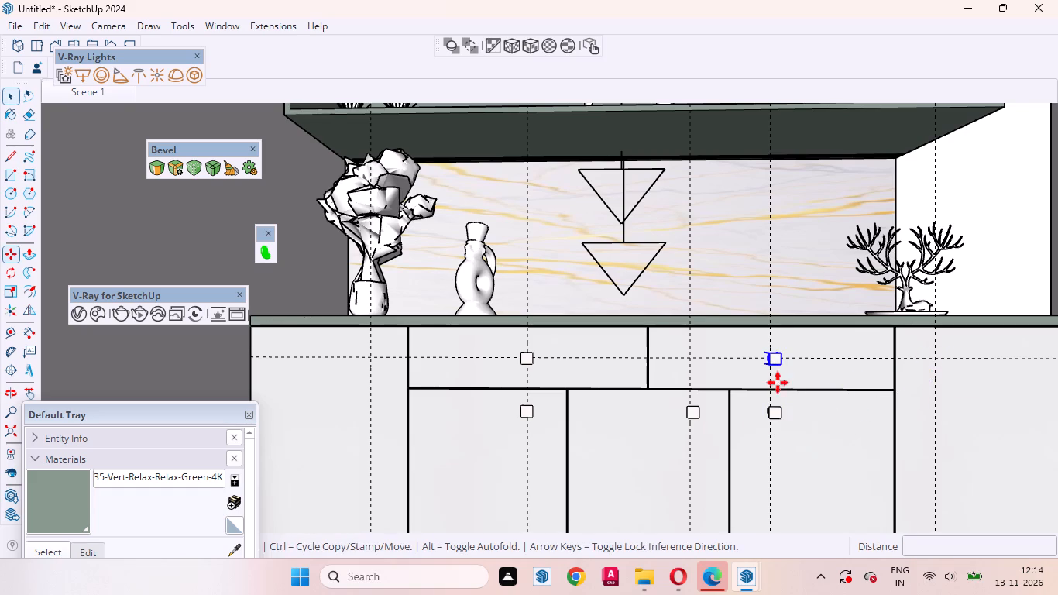
click(770, 463)
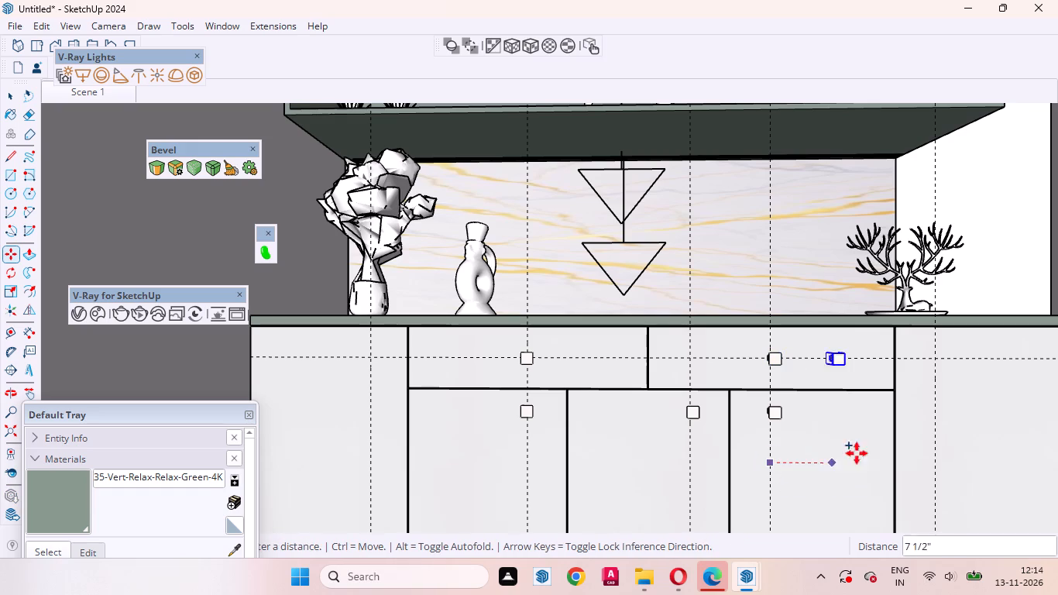
click(934, 460)
key(space)
Copy the first drawer's knob about 1' 4 9/16" sideways onto the vertical guide of the adjacent outer door.
click(526, 357)
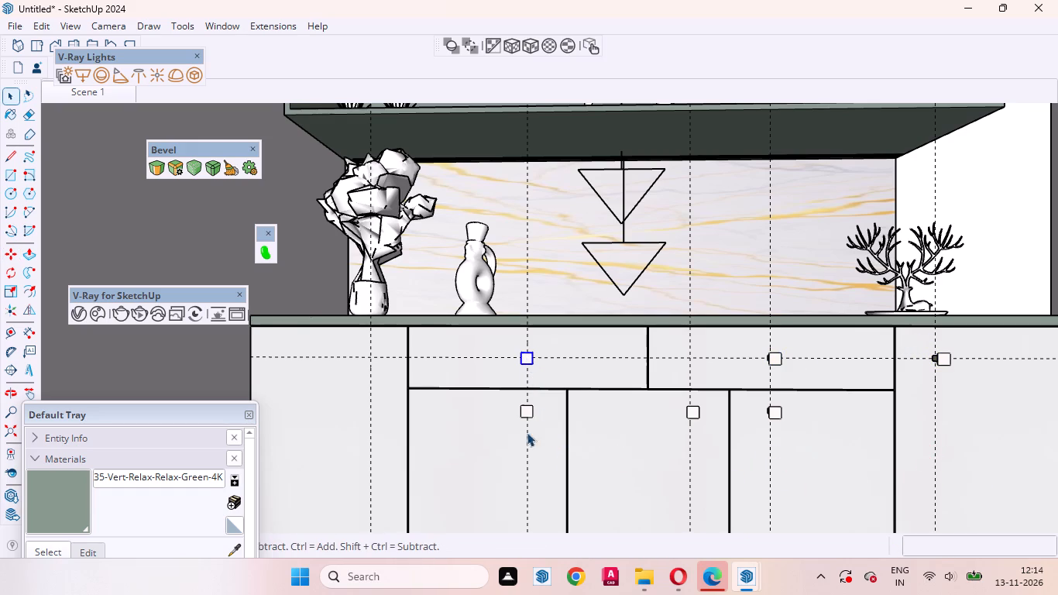
key(m)
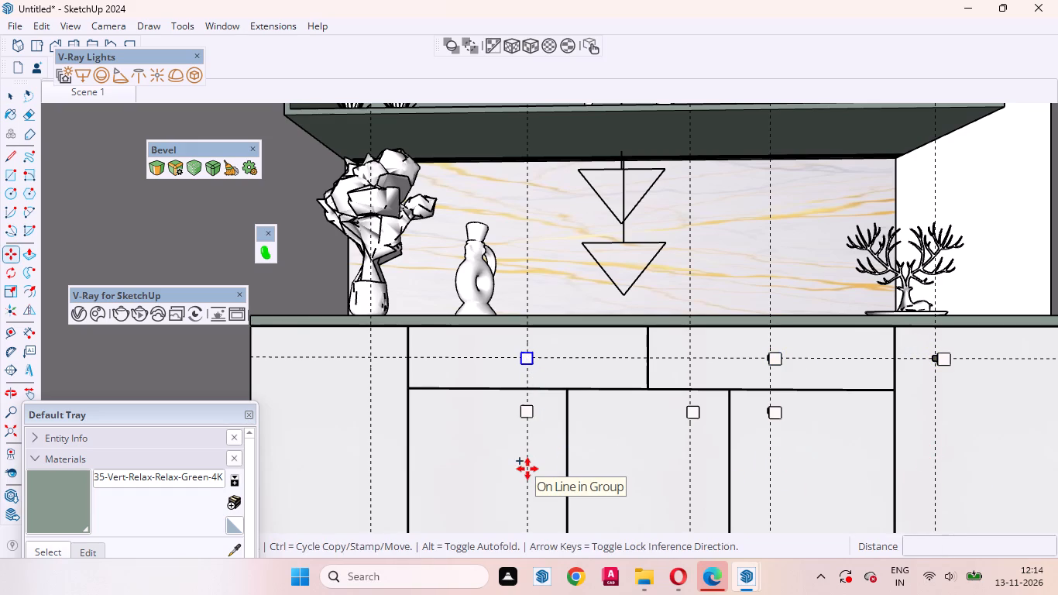
click(527, 469)
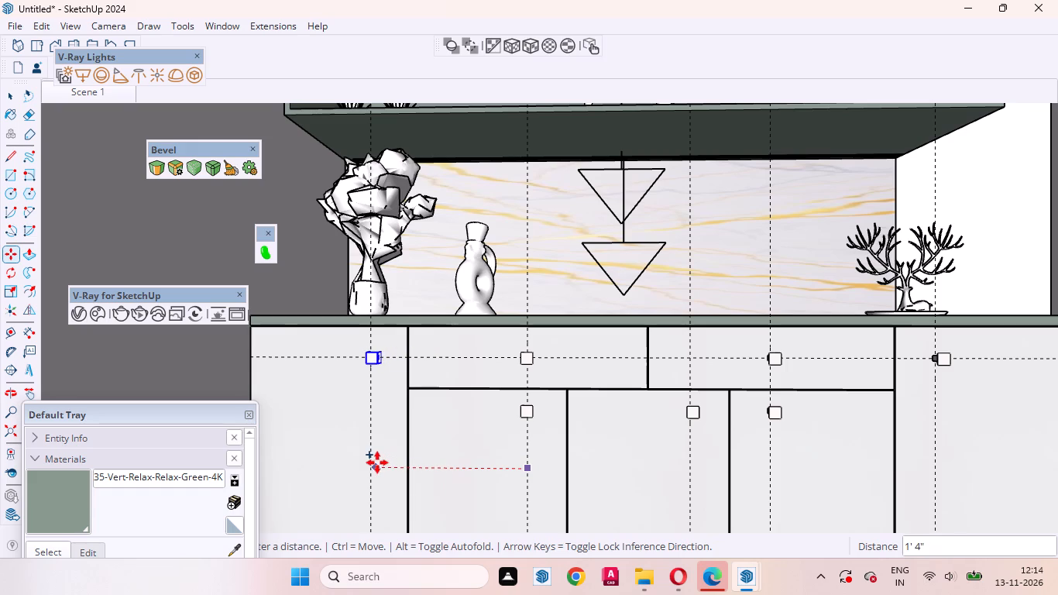
click(373, 463)
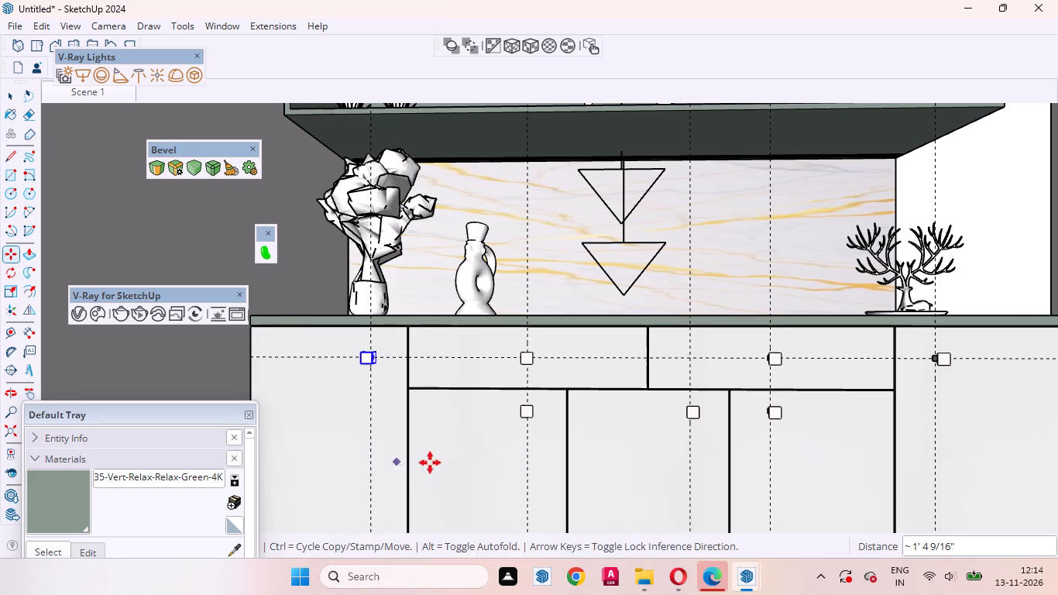
key(space)
Deselect the knob and examine the placement of all the knobs across the base cabinet's drawers and doors.
scroll(512, 459, down, 11)
scroll(601, 416, up, 1)
scroll(606, 418, down, 8)
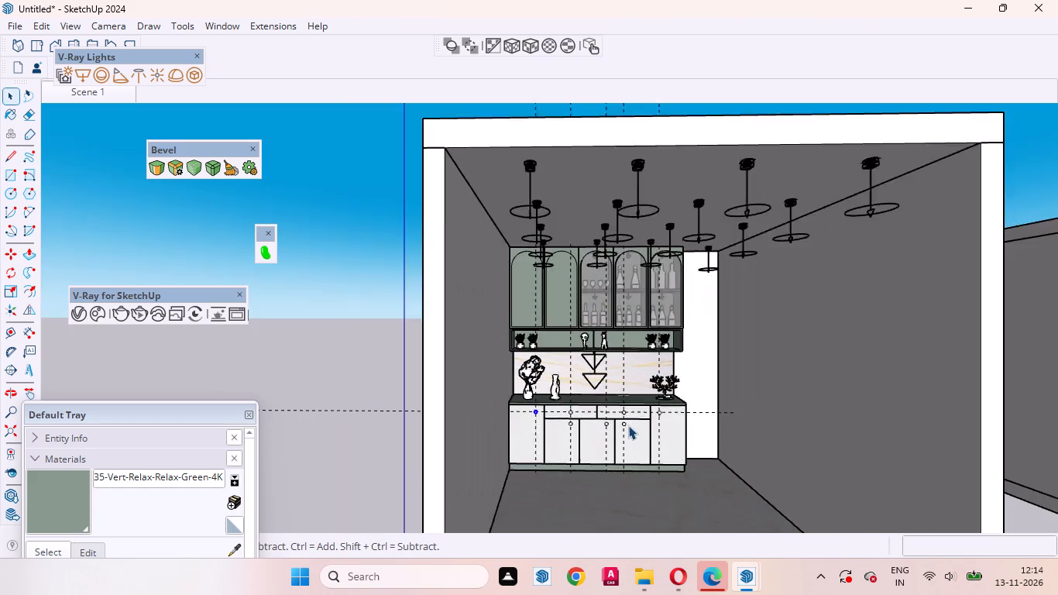
scroll(628, 425, down, 3)
click(412, 466)
scroll(576, 397, up, 6)
scroll(630, 457, up, 3)
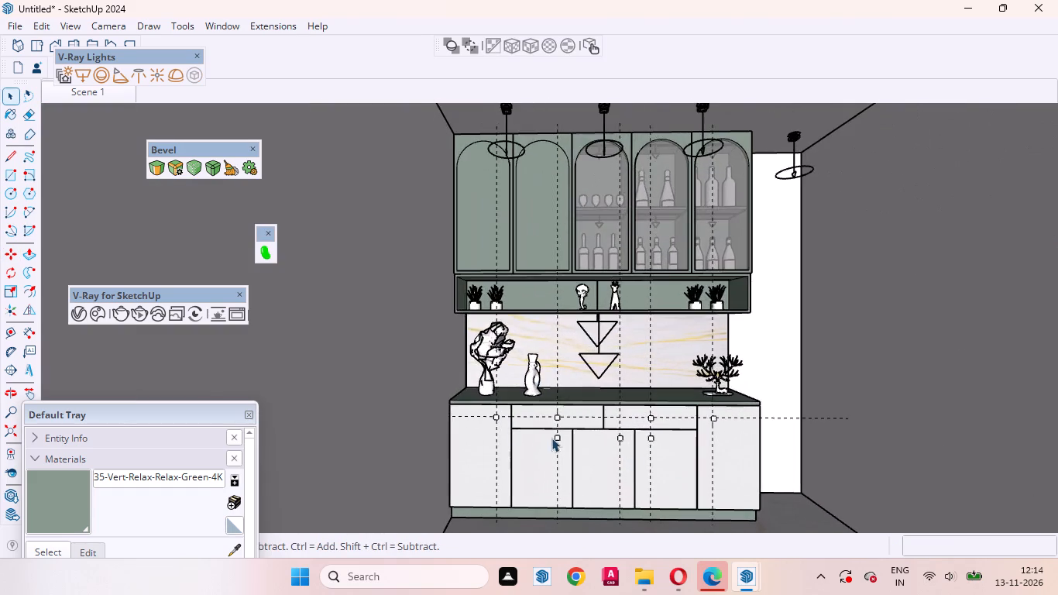
scroll(549, 438, up, 7)
middle_drag(621, 447, 610, 448)
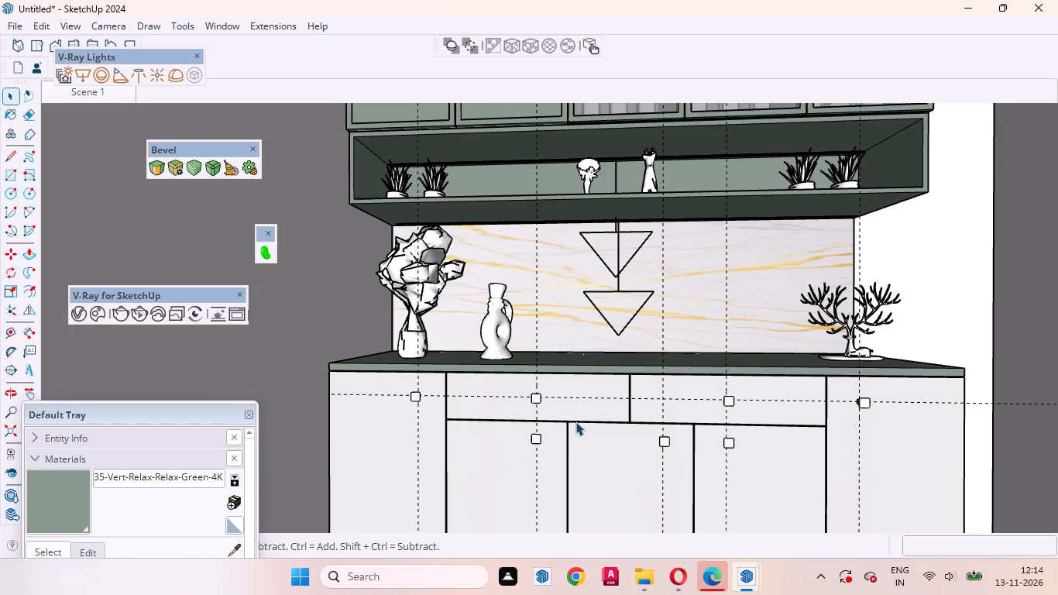
scroll(572, 421, down, 5)
scroll(663, 435, down, 1)
scroll(664, 435, up, 12)
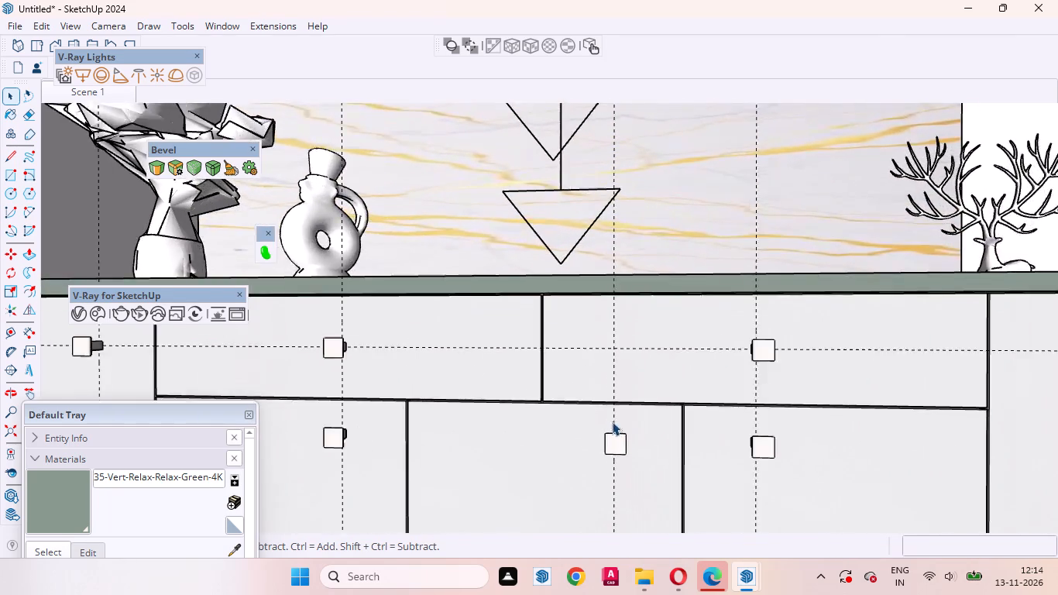
scroll(612, 421, up, 3)
middle_drag(616, 445, 641, 449)
scroll(654, 423, down, 5)
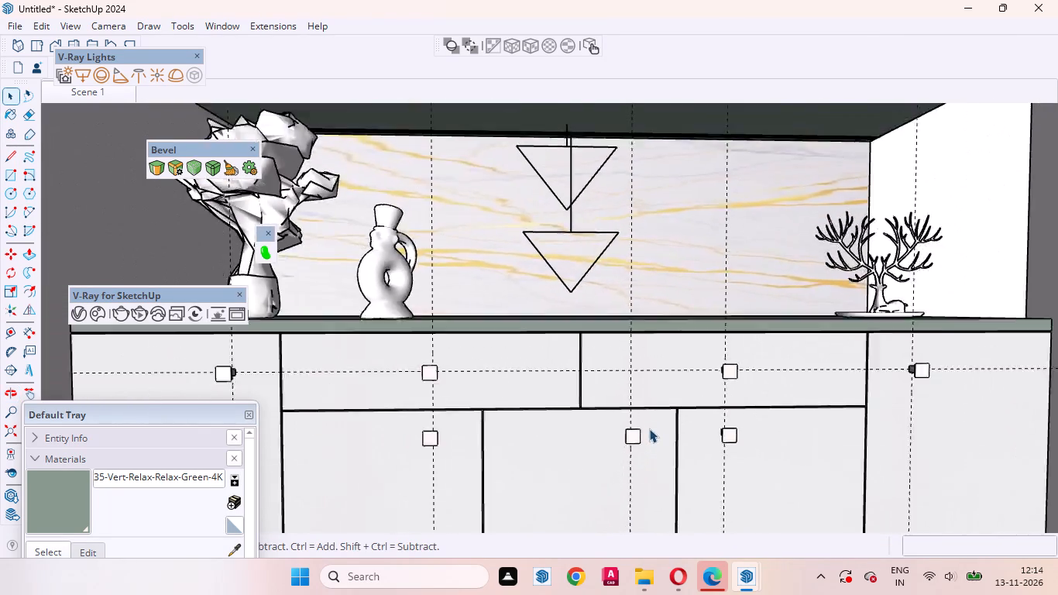
Delete all the vertical guides, both inside the base cabinet group and outside it.
scroll(649, 428, down, 20)
scroll(649, 428, down, 7)
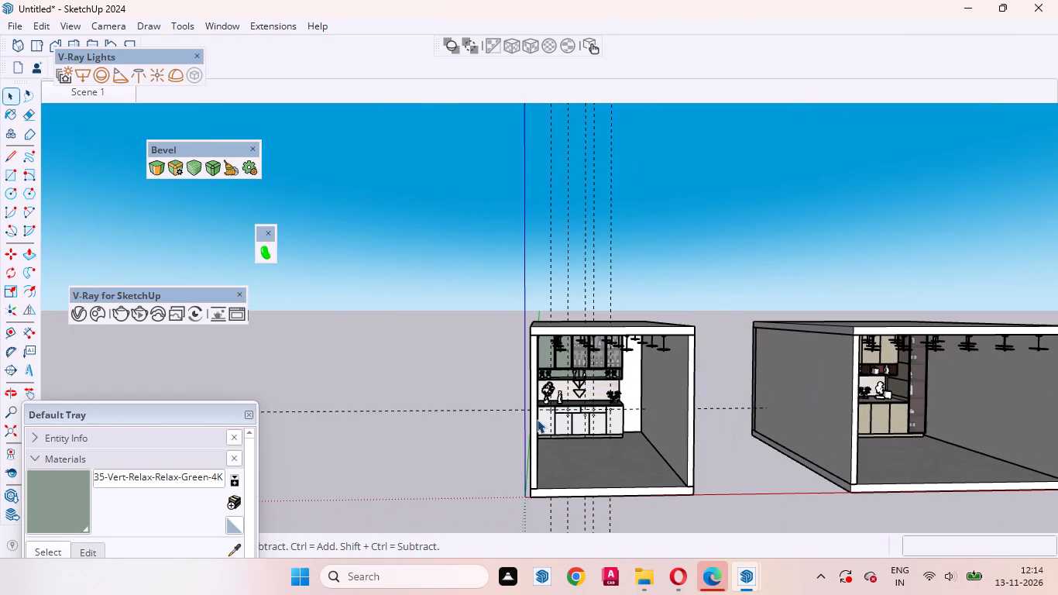
drag(673, 256, 465, 84)
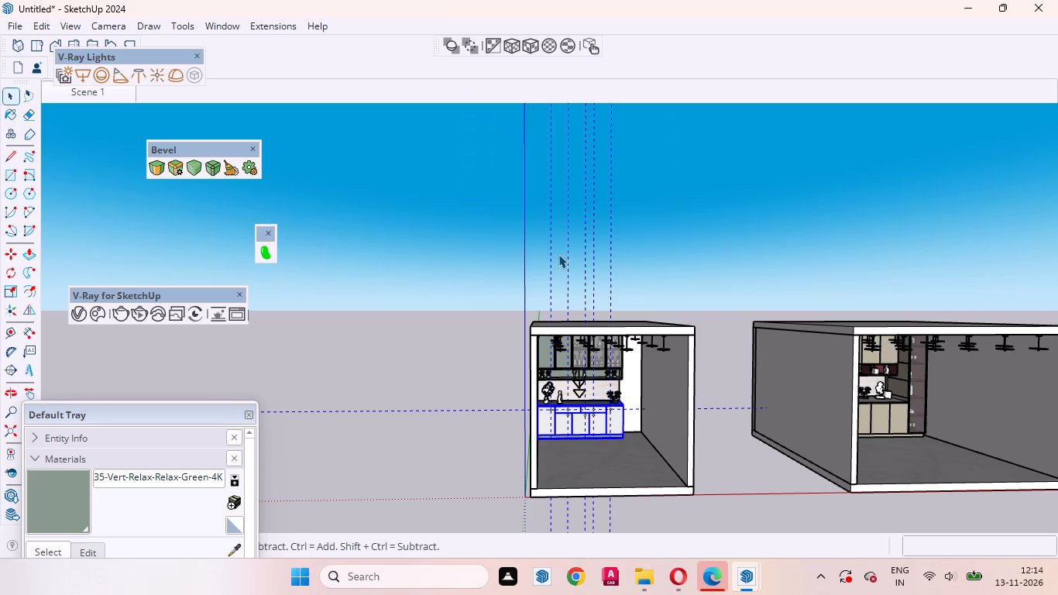
double_click(579, 425)
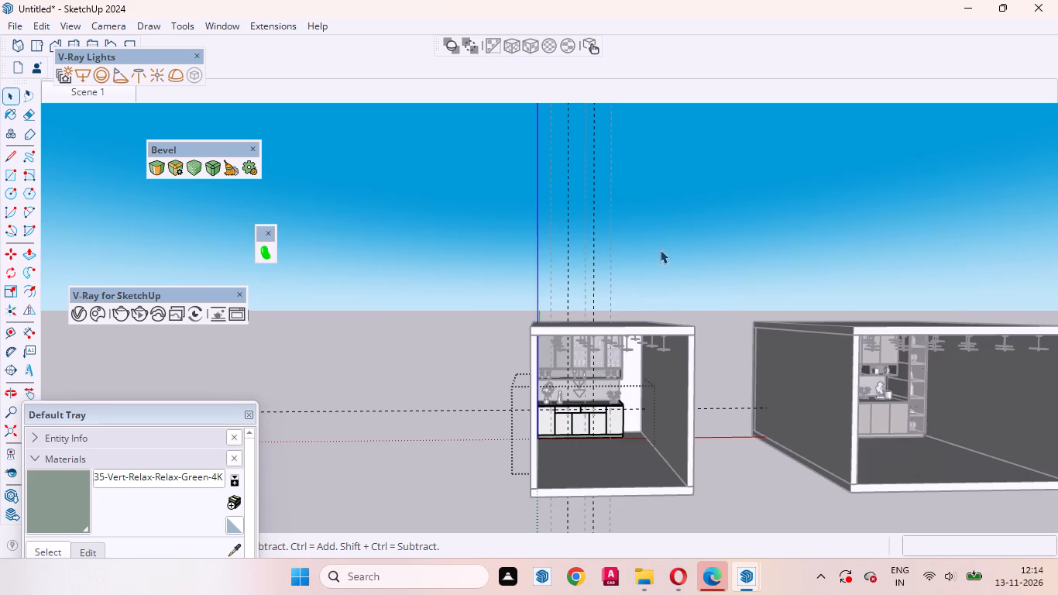
drag(660, 249, 418, 91)
key(Delete)
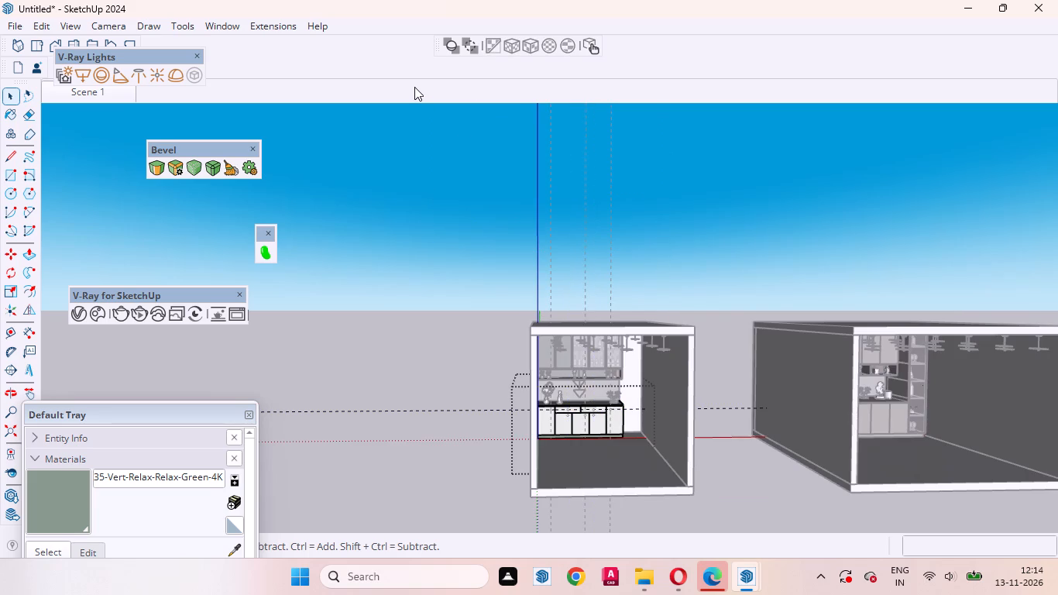
click(439, 240)
drag(667, 242, 282, 145)
key(Delete)
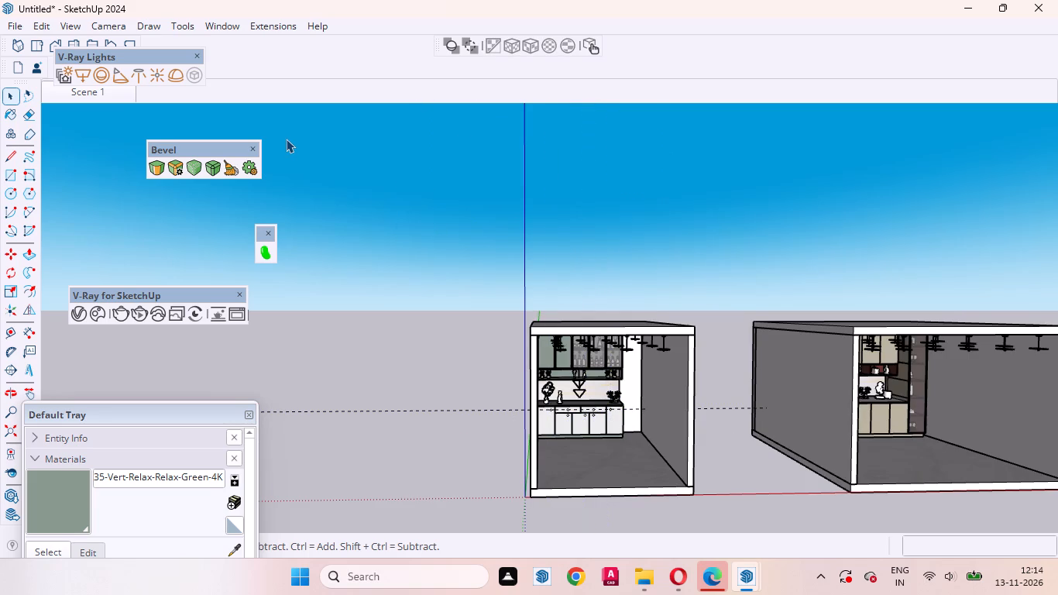
Delete the horizontal guide inside the base cabinet group and close the group.
drag(400, 455, 325, 332)
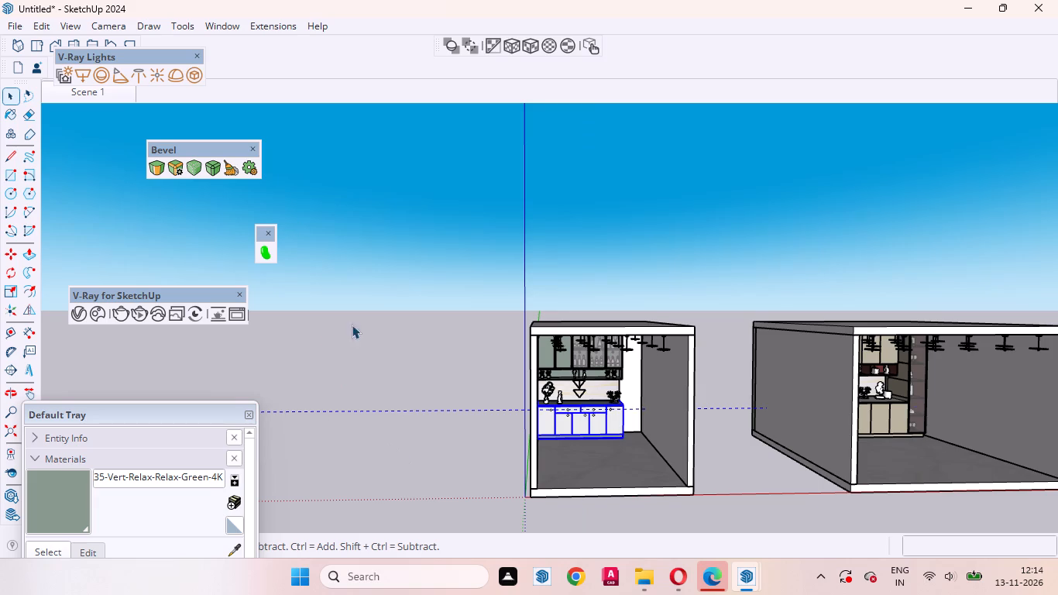
double_click(547, 421)
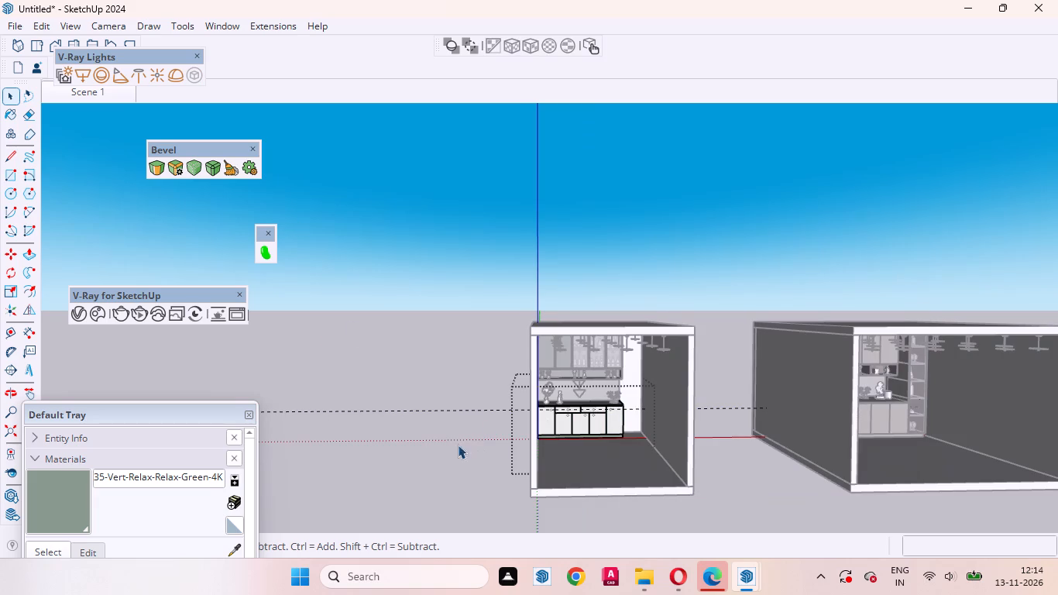
drag(455, 446, 328, 305)
key(Delete)
double_click(368, 397)
Create a new material based on the current green one, keeping its default settings.
scroll(598, 420, up, 9)
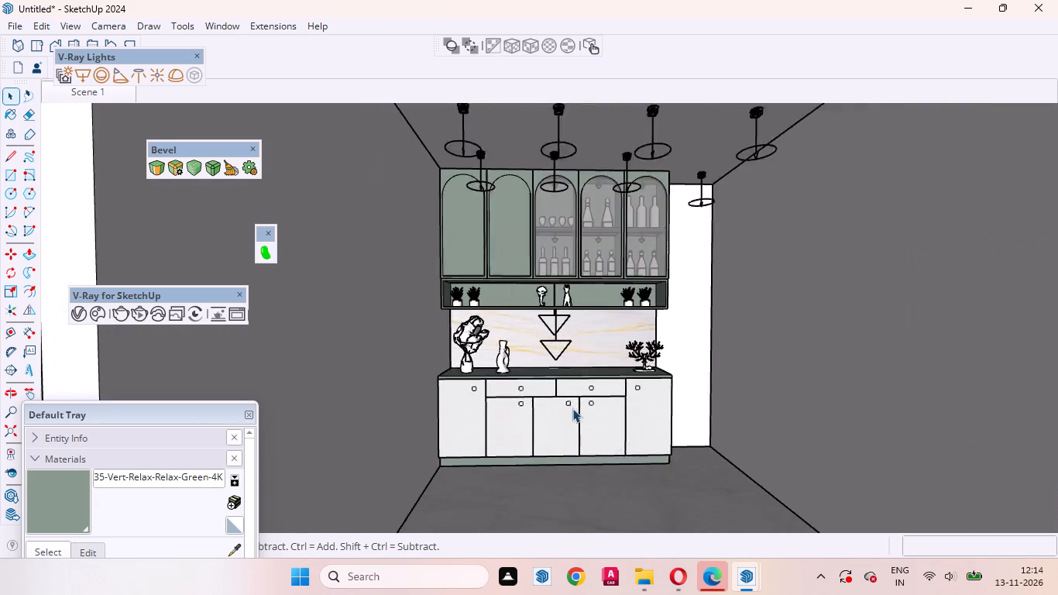
scroll(572, 408, up, 5)
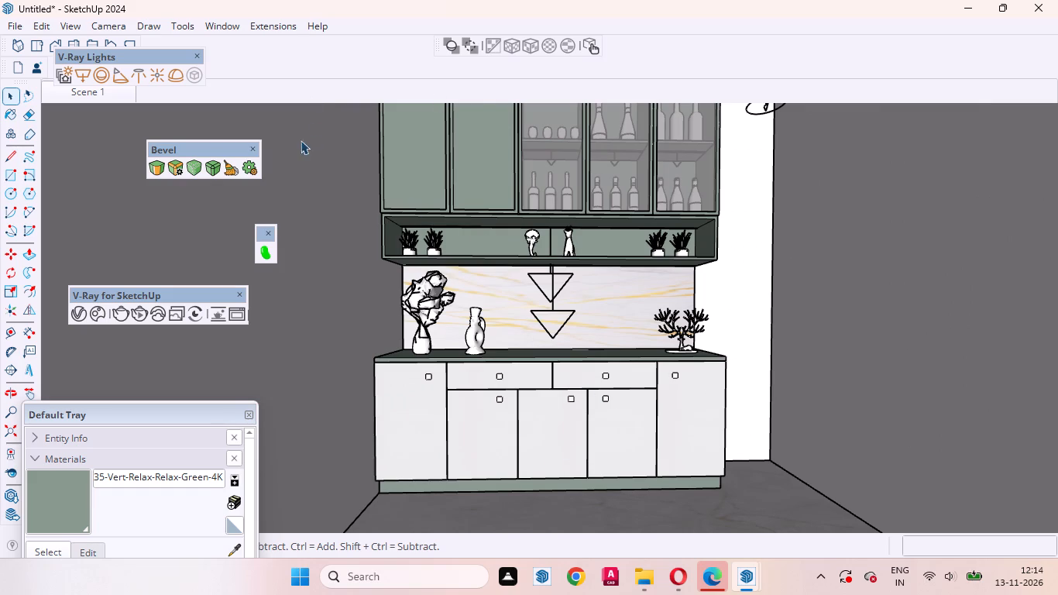
scroll(474, 237, down, 1)
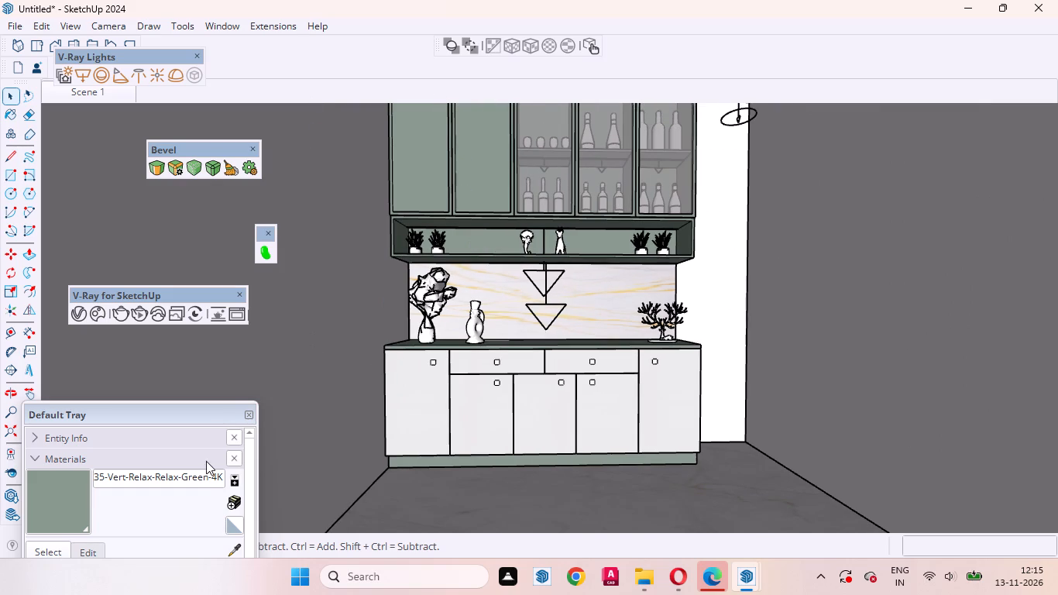
drag(162, 413, 807, 106)
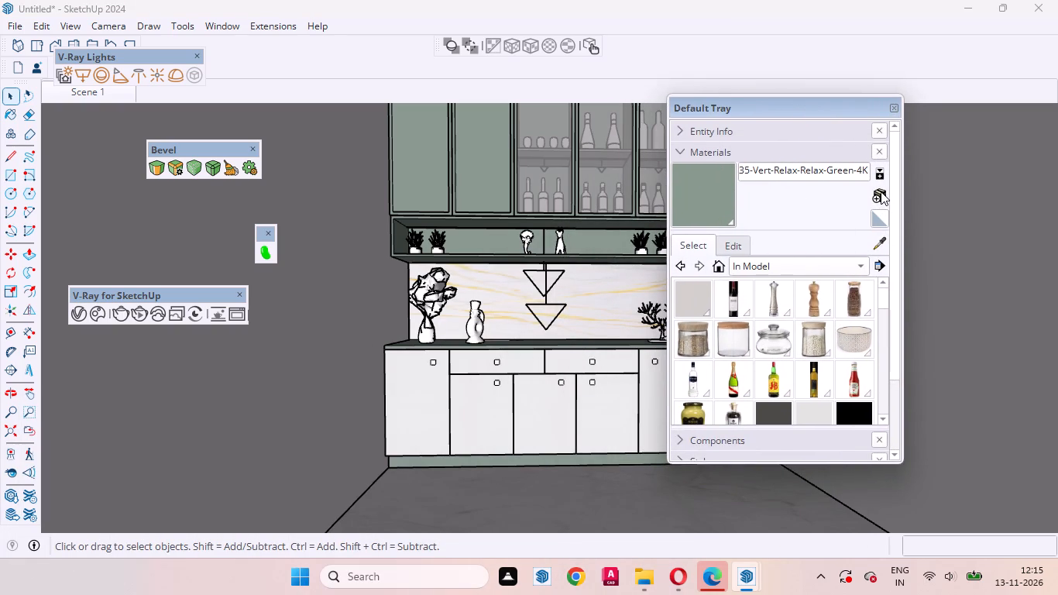
click(263, 251)
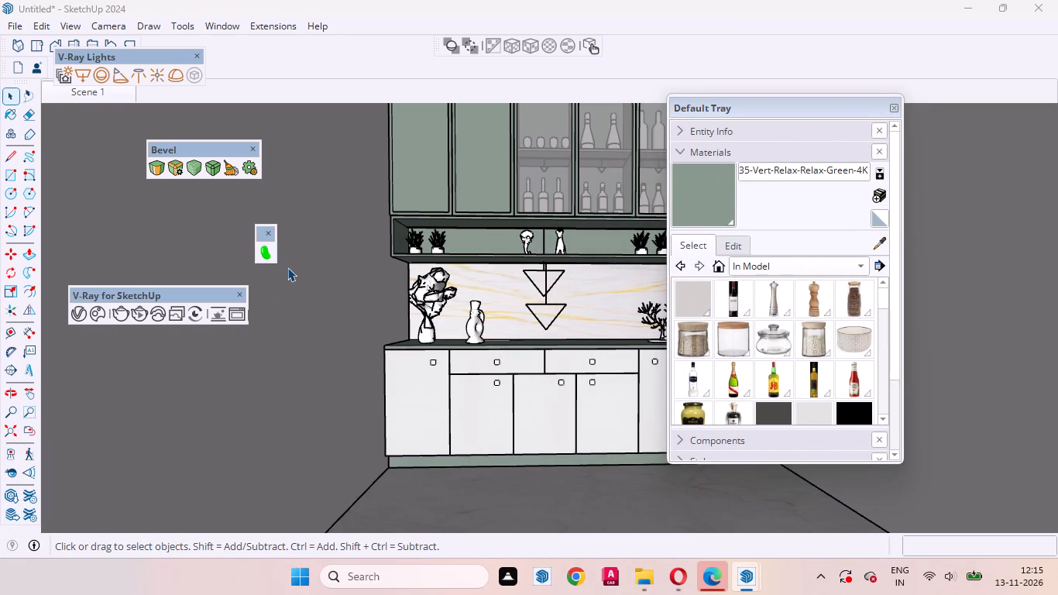
click(268, 254)
click(882, 194)
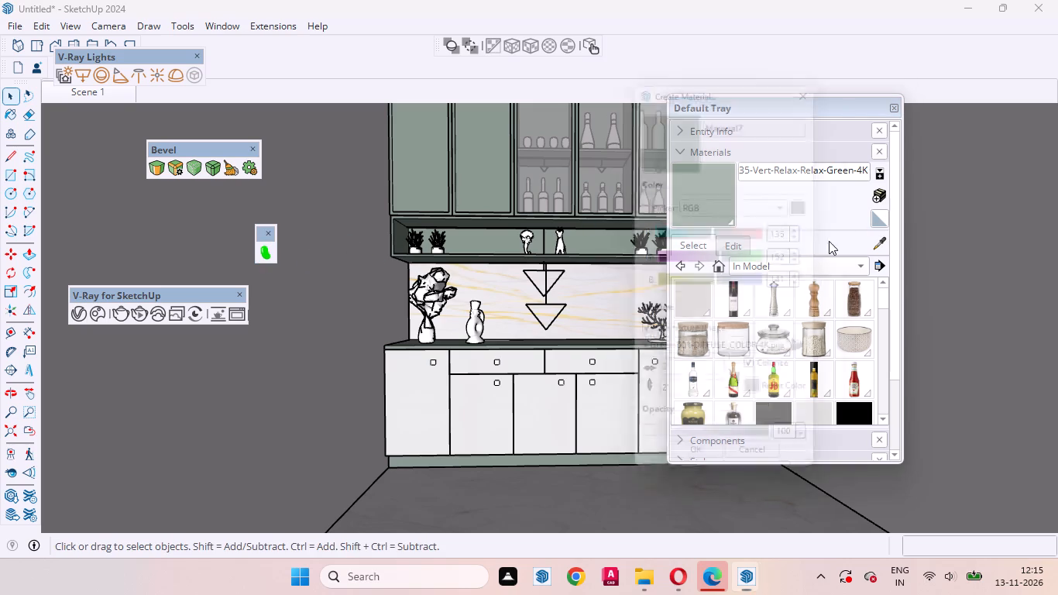
click(700, 472)
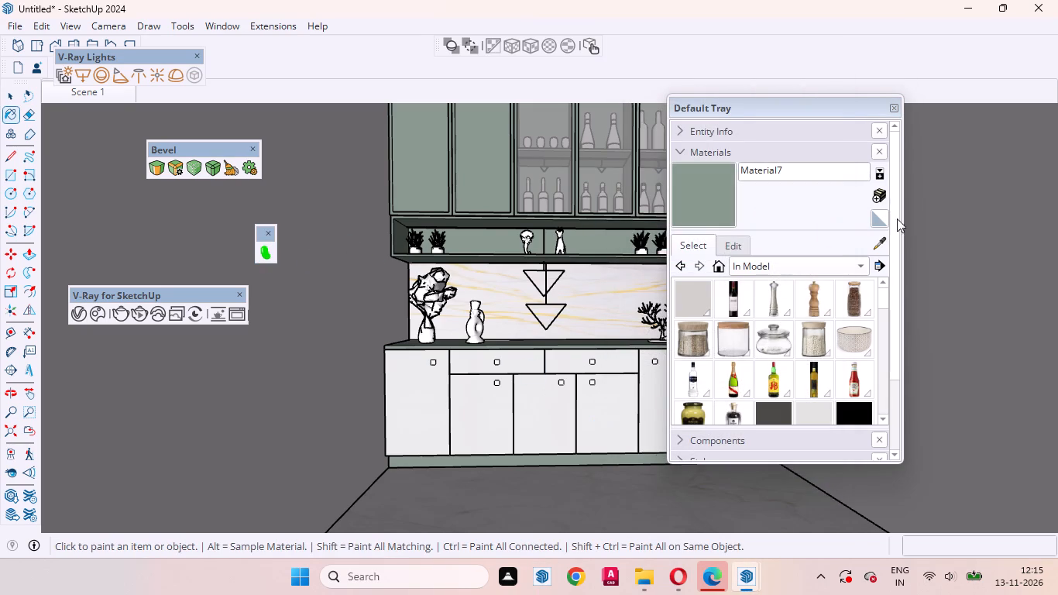
Create another material textured with the gold gradient image 7029f2a27927ad19ad0d012f03ed7c66 from the Downloads folder.
click(881, 194)
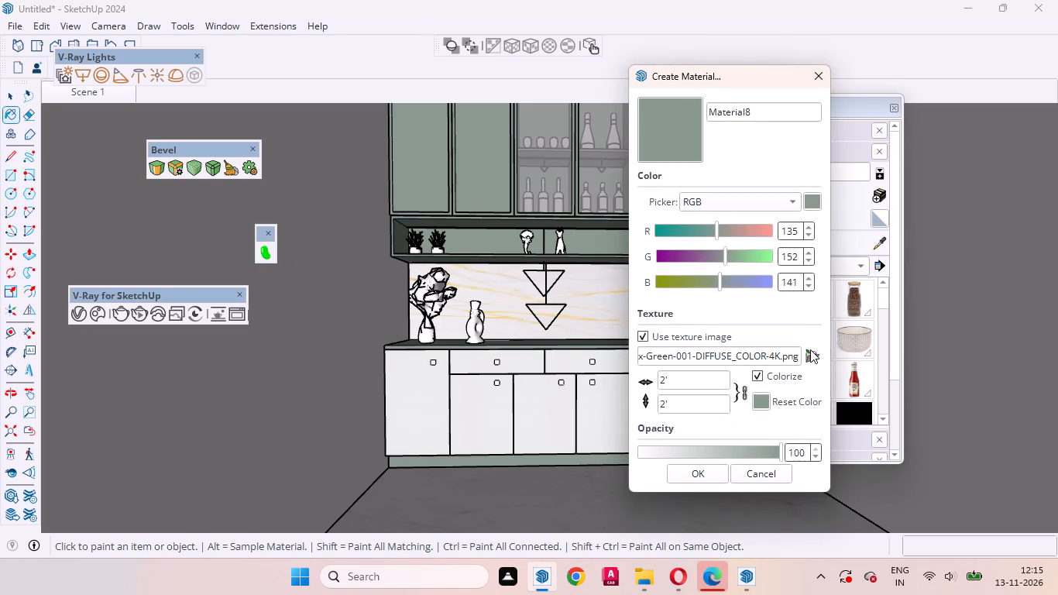
click(810, 349)
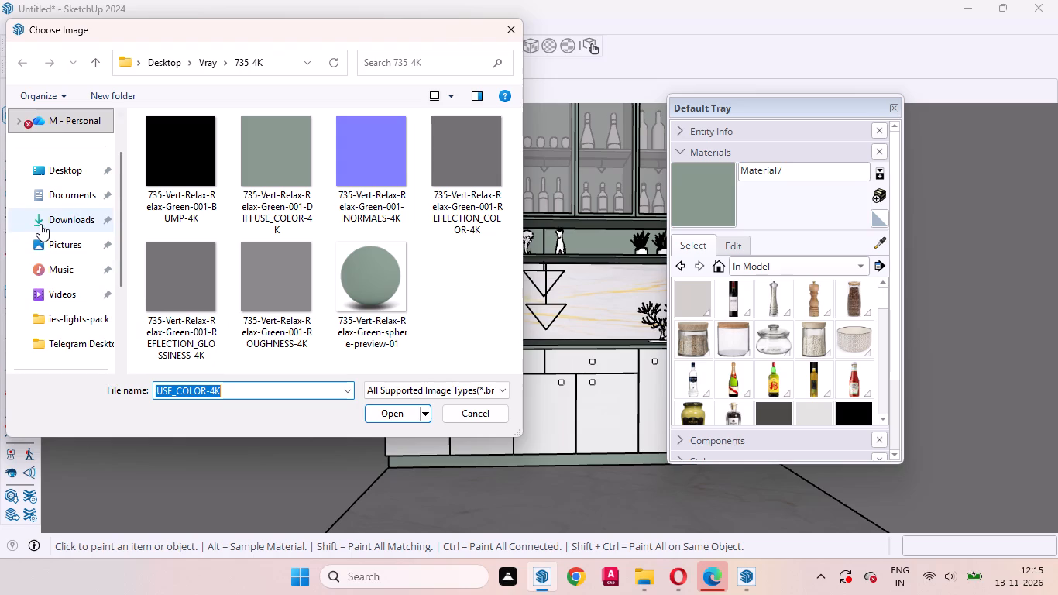
click(40, 224)
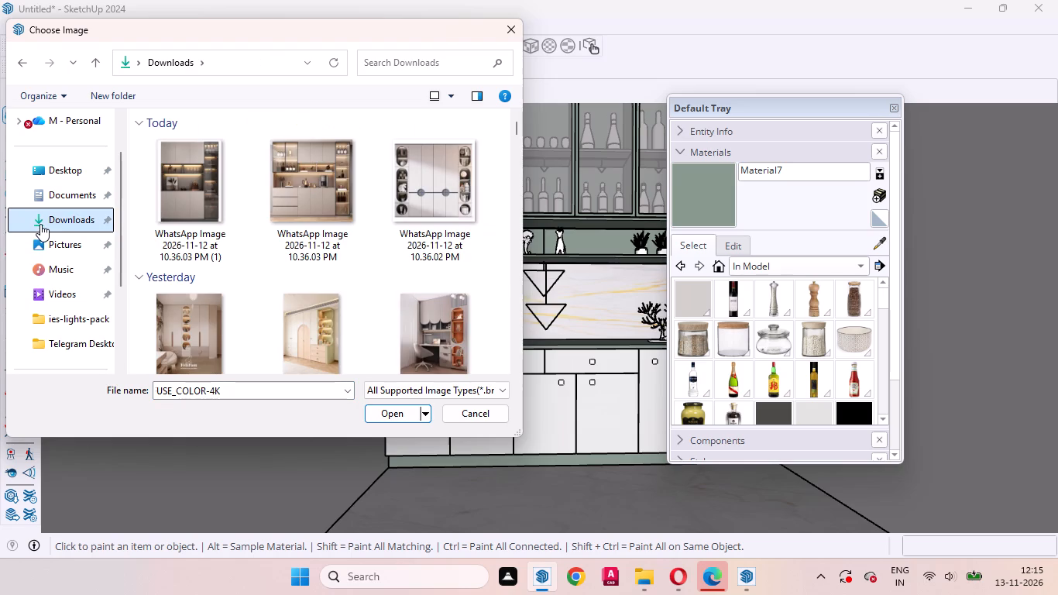
scroll(286, 267, down, 11)
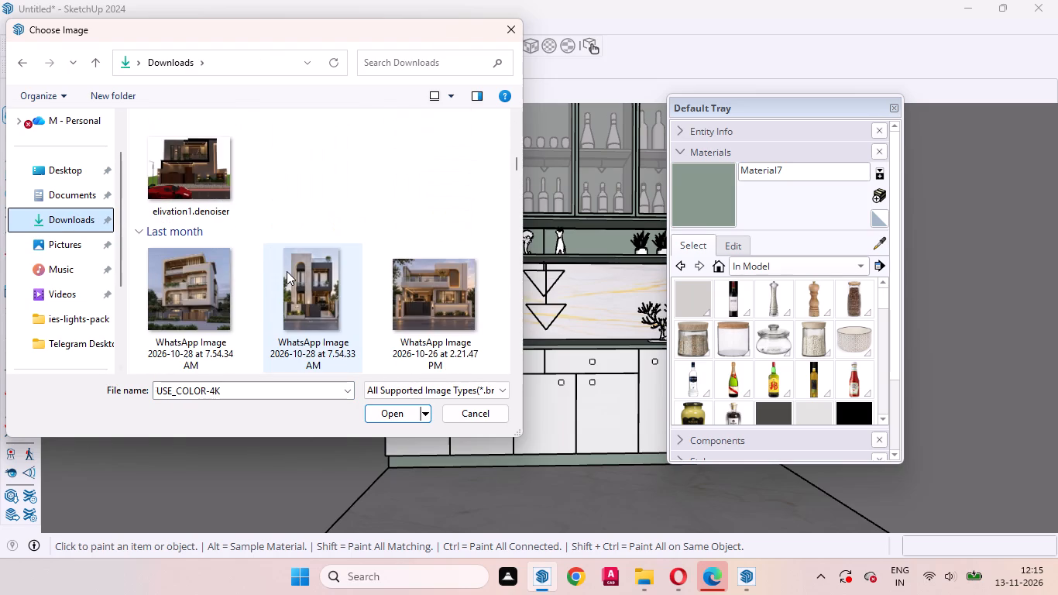
scroll(287, 269, down, 5)
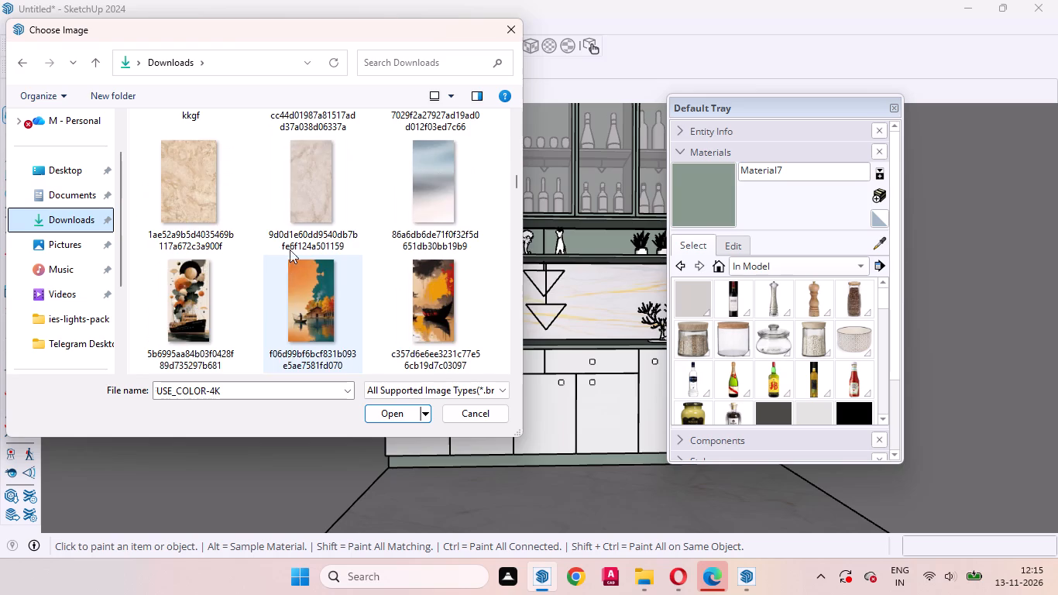
scroll(290, 242, down, 4)
scroll(301, 201, up, 2)
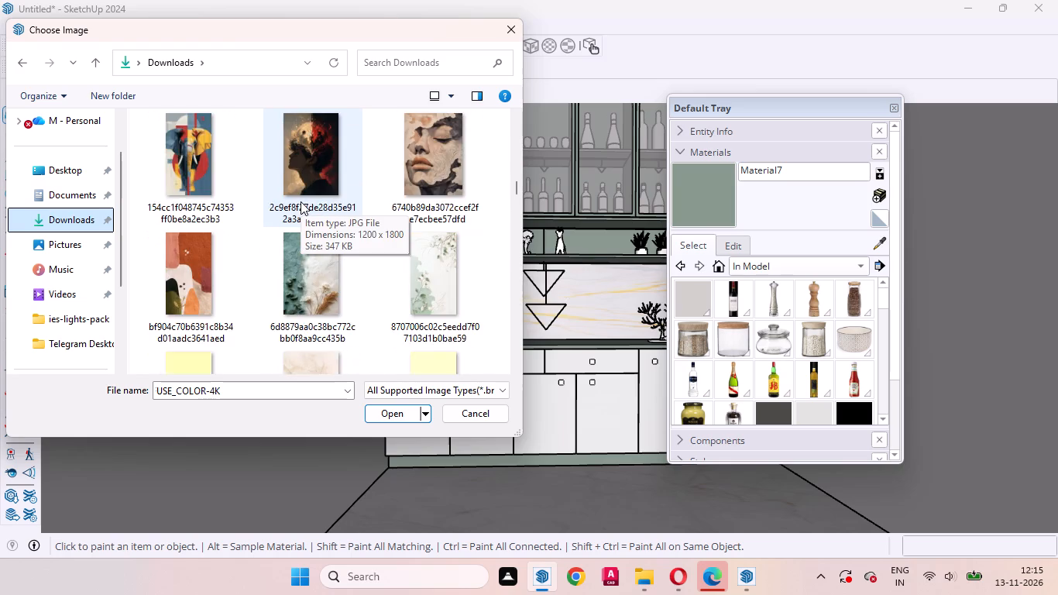
scroll(301, 201, up, 6)
scroll(301, 201, down, 4)
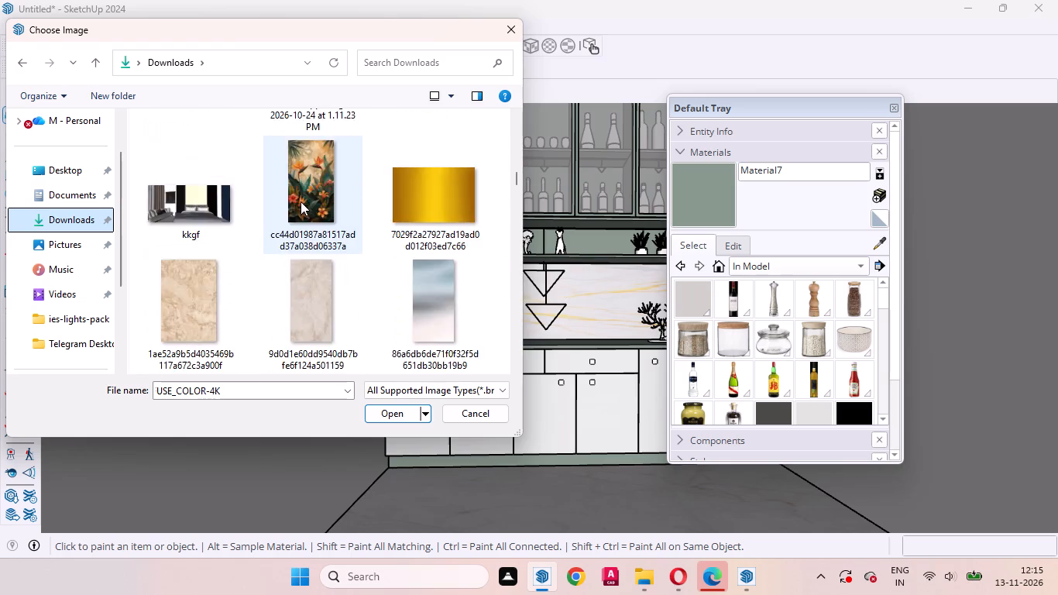
scroll(409, 138, up, 1)
click(428, 156)
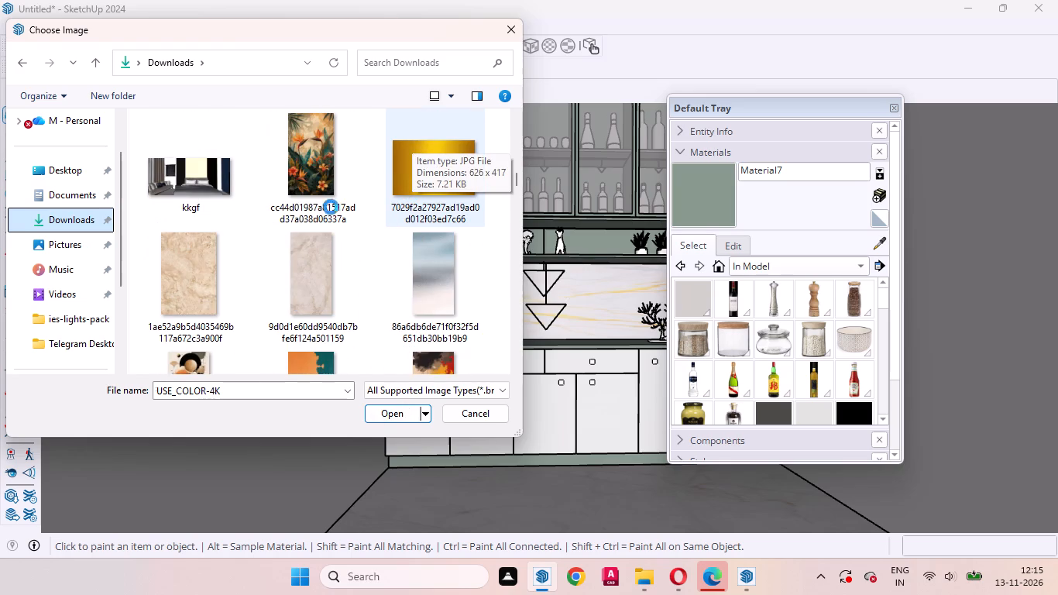
click(403, 413)
click(689, 473)
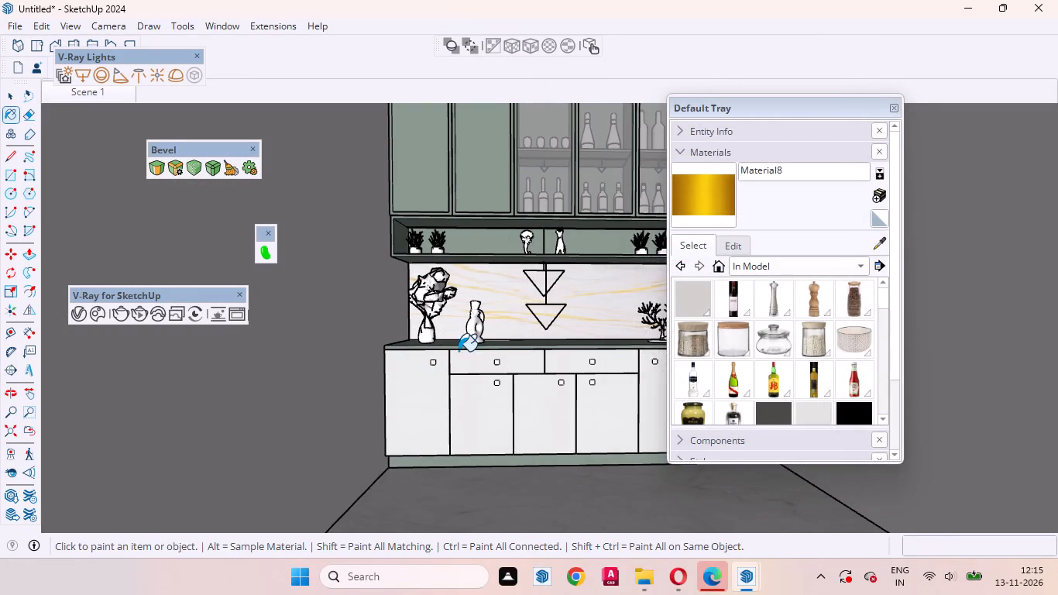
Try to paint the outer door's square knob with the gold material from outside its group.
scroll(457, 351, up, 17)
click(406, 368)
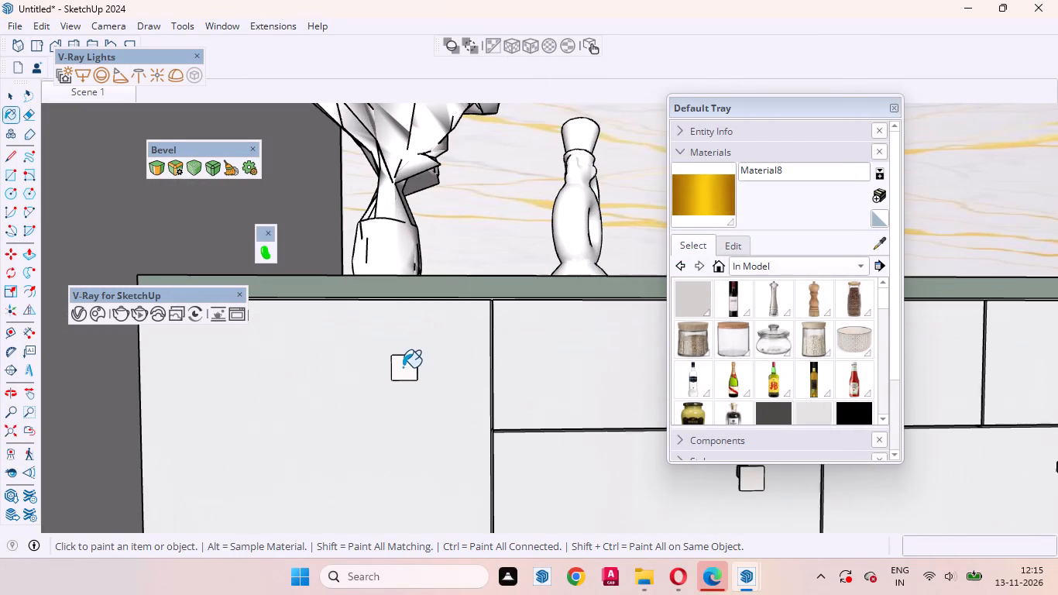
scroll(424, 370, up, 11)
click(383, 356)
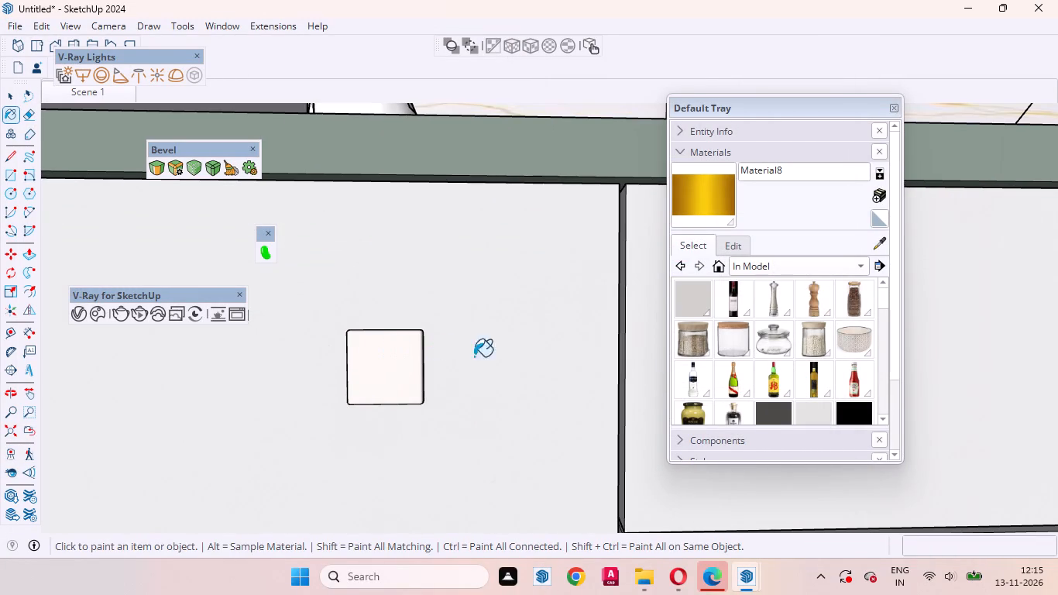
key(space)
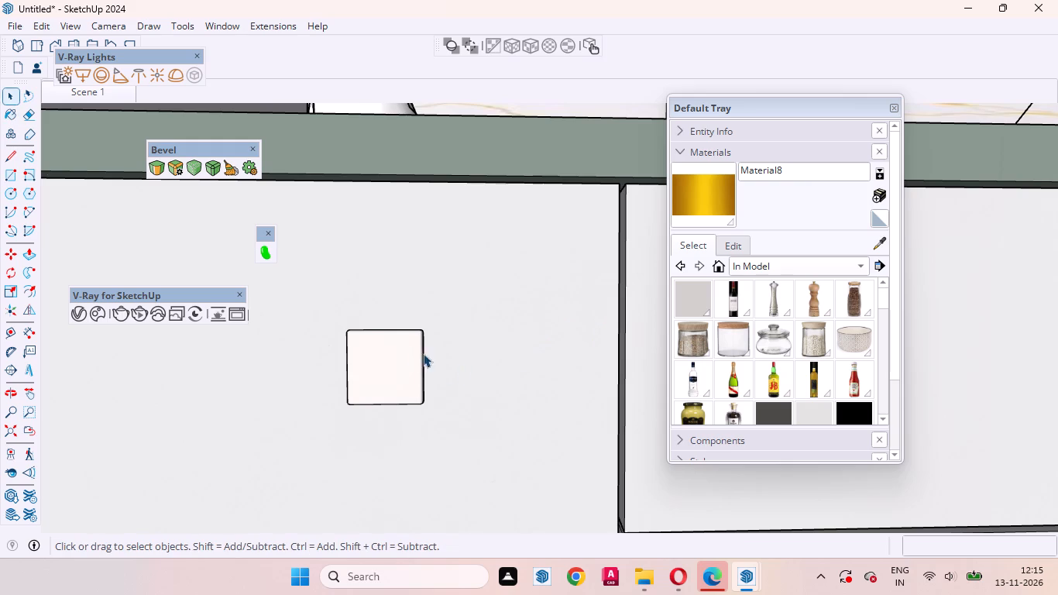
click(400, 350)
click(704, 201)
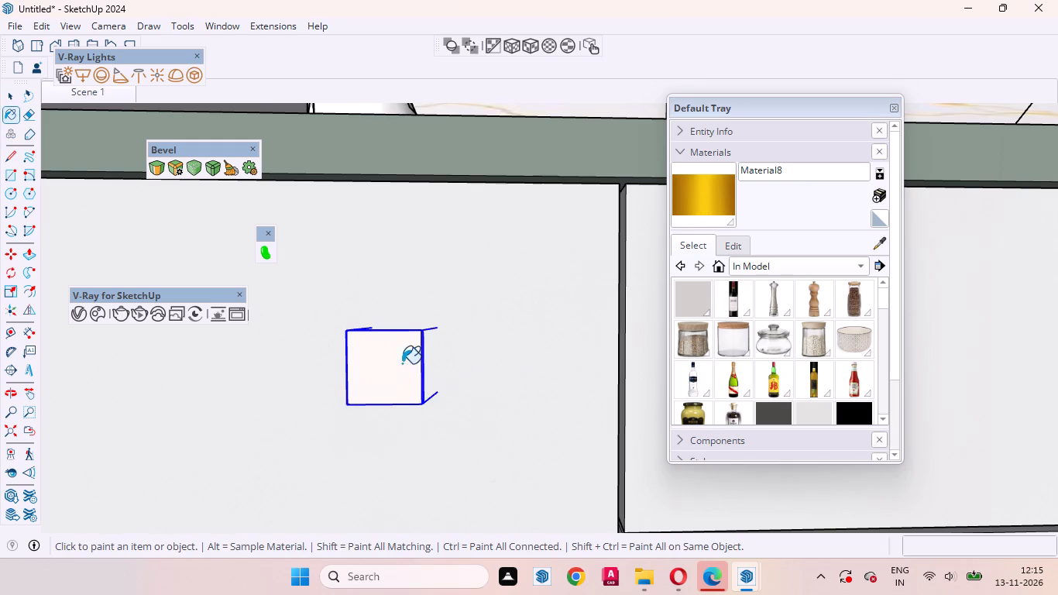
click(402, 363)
Open the outer door's knob for editing, select its square plate surface and paint it with the gold material.
key(space)
double_click(379, 363)
click(391, 357)
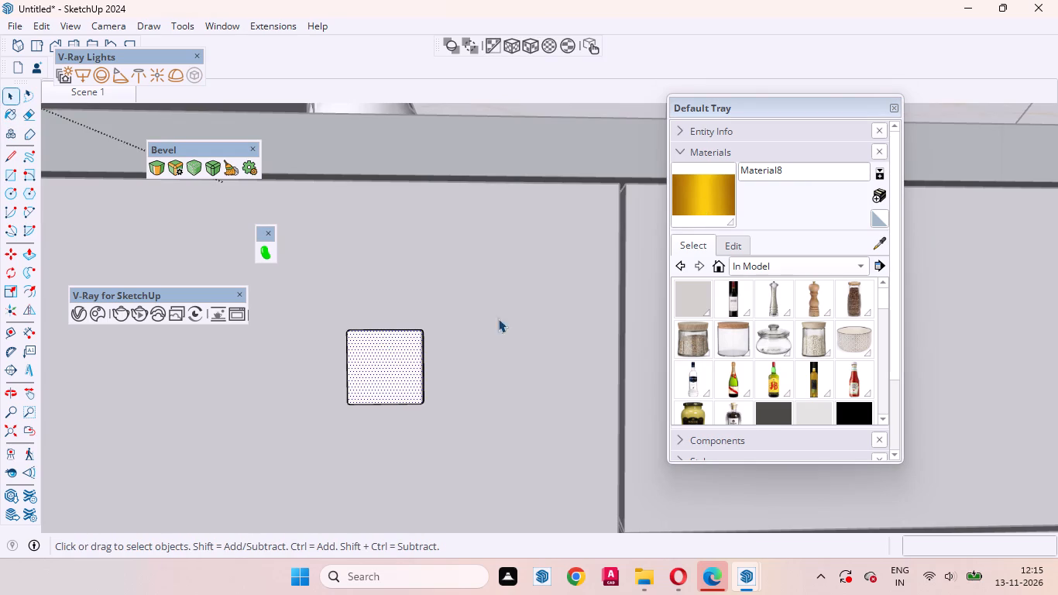
click(696, 203)
click(400, 360)
Paint the stem behind the knob's square plate with the gold material.
scroll(417, 325, up, 3)
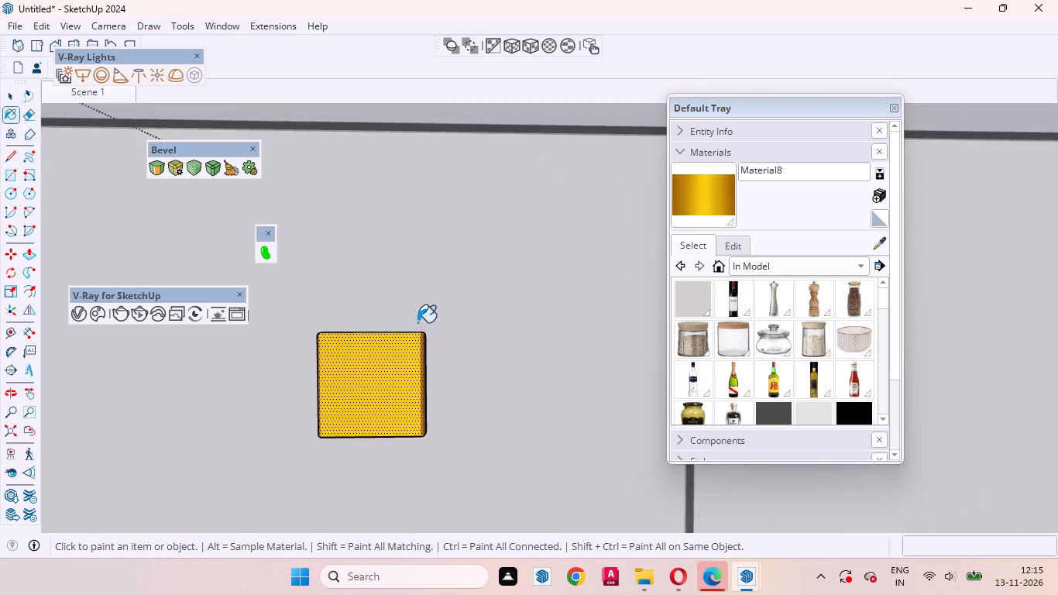
scroll(417, 322, up, 4)
middle_drag(417, 336, 270, 469)
scroll(373, 332, up, 7)
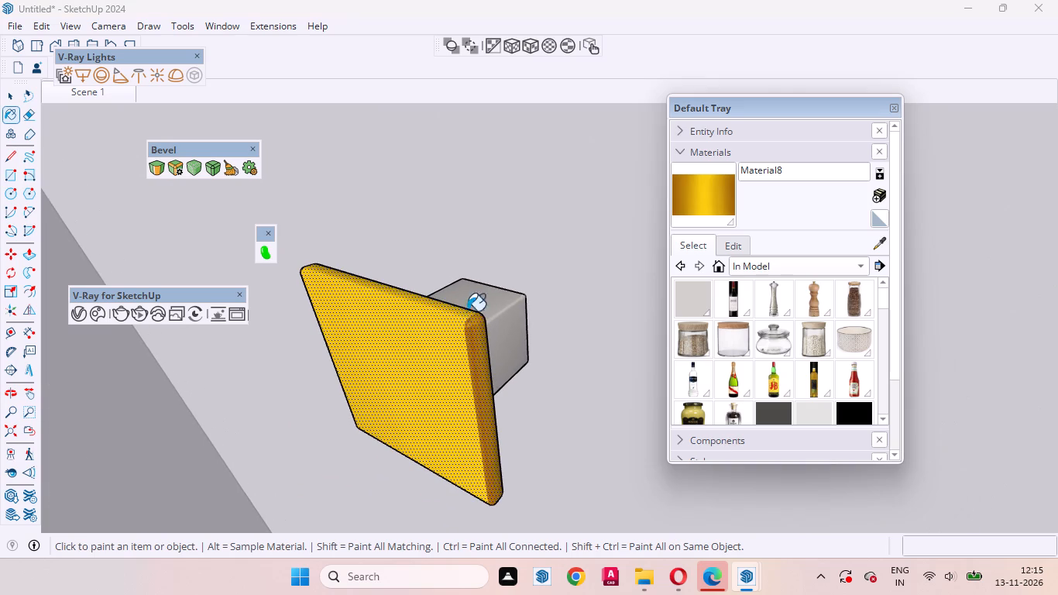
click(489, 306)
Paint the back face of the knob's square plate with the gold material, around the stem.
middle_drag(486, 339, 252, 349)
scroll(336, 300, up, 3)
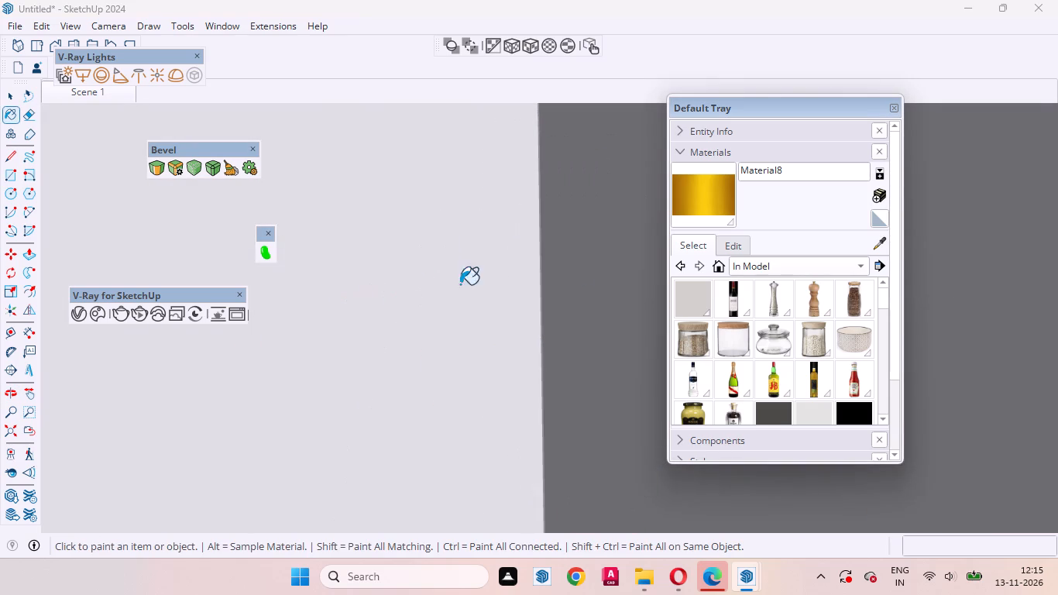
scroll(430, 297, up, 1)
scroll(429, 298, down, 7)
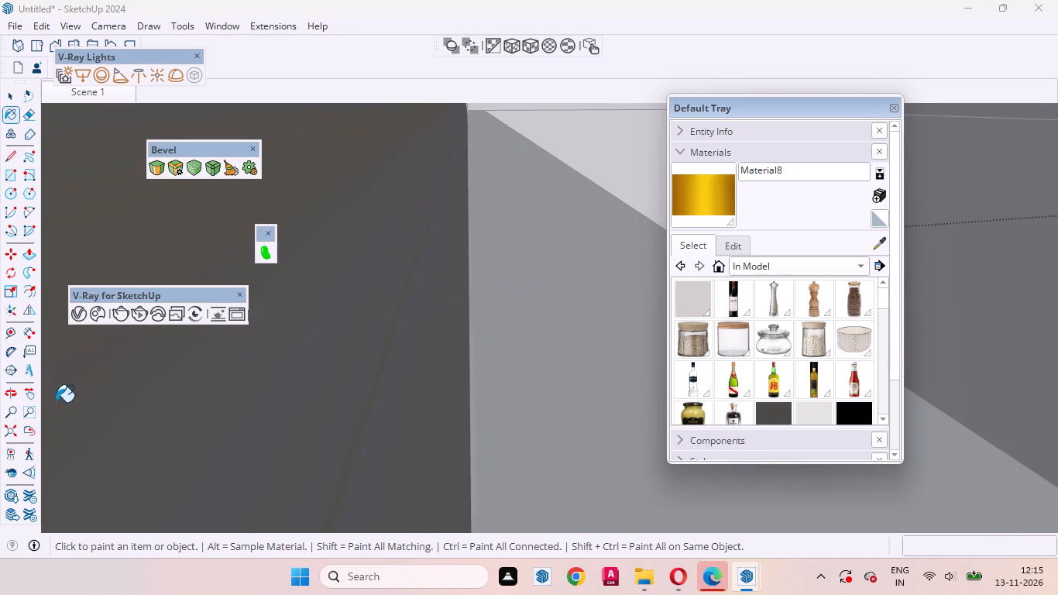
click(28, 425)
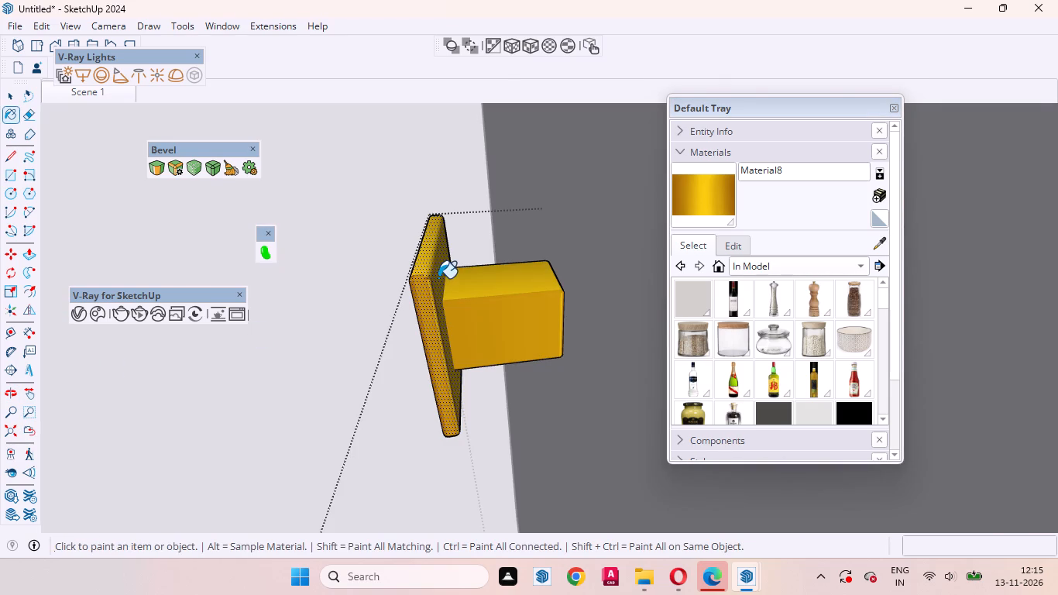
click(438, 278)
scroll(462, 258, up, 4)
scroll(441, 267, down, 3)
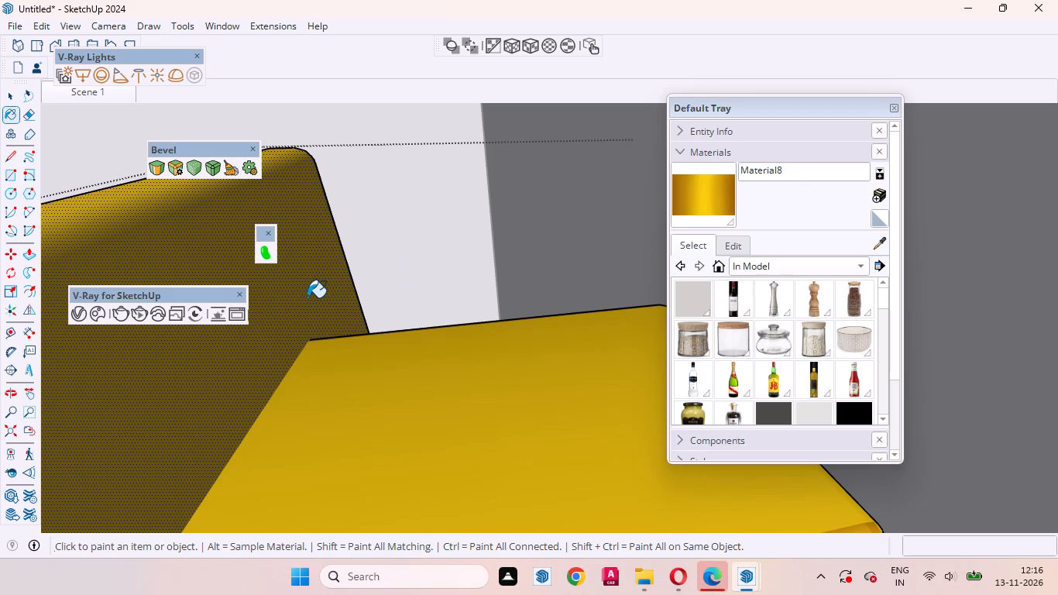
click(301, 289)
key(space)
Close the open knob and base cabinet groups and return to the Scene 1 view.
middle_drag(408, 313, 571, 263)
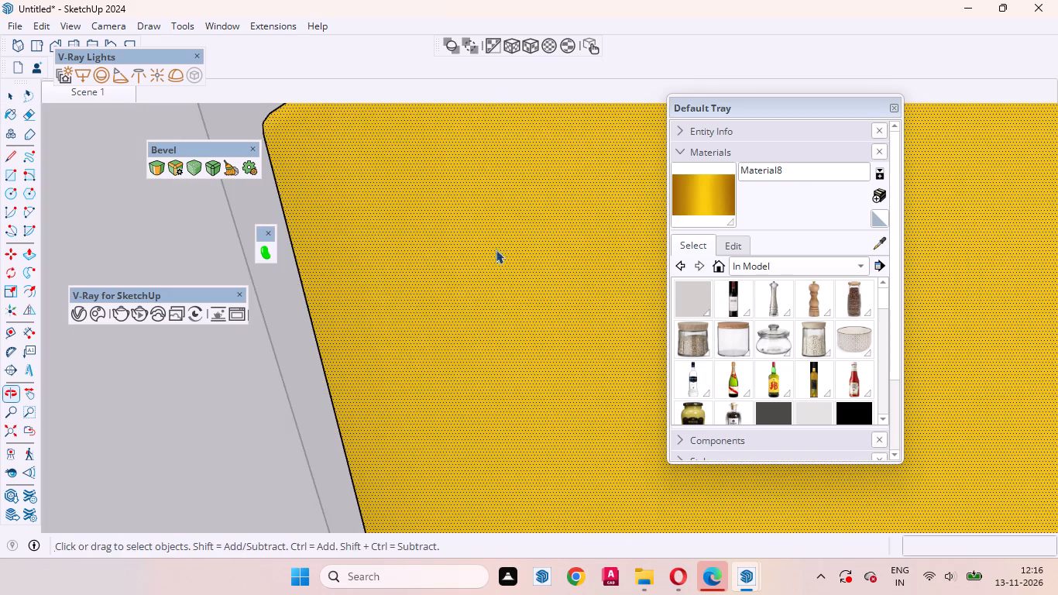
click(94, 94)
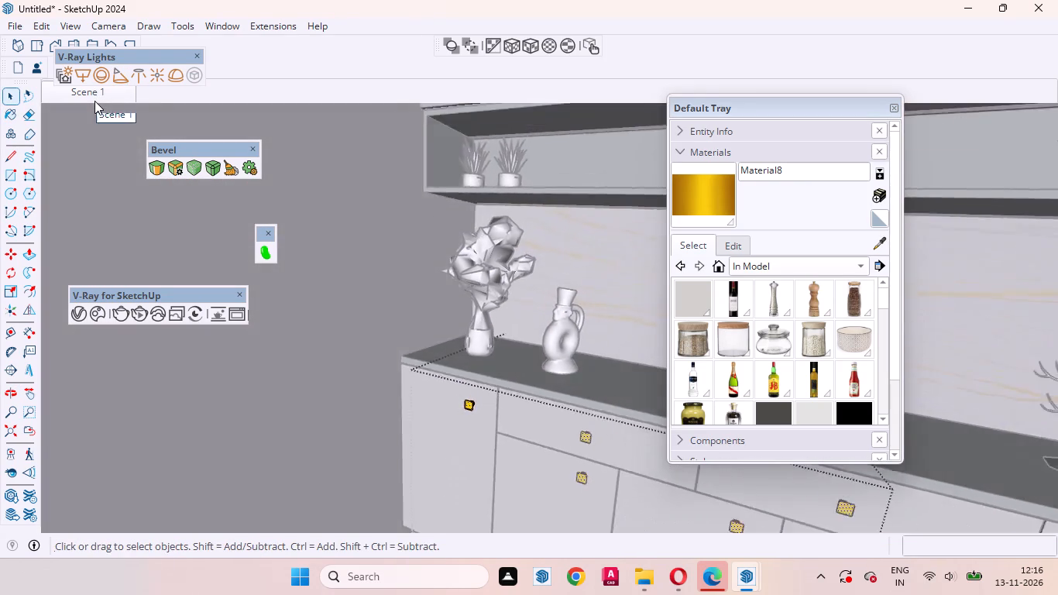
scroll(390, 294, down, 9)
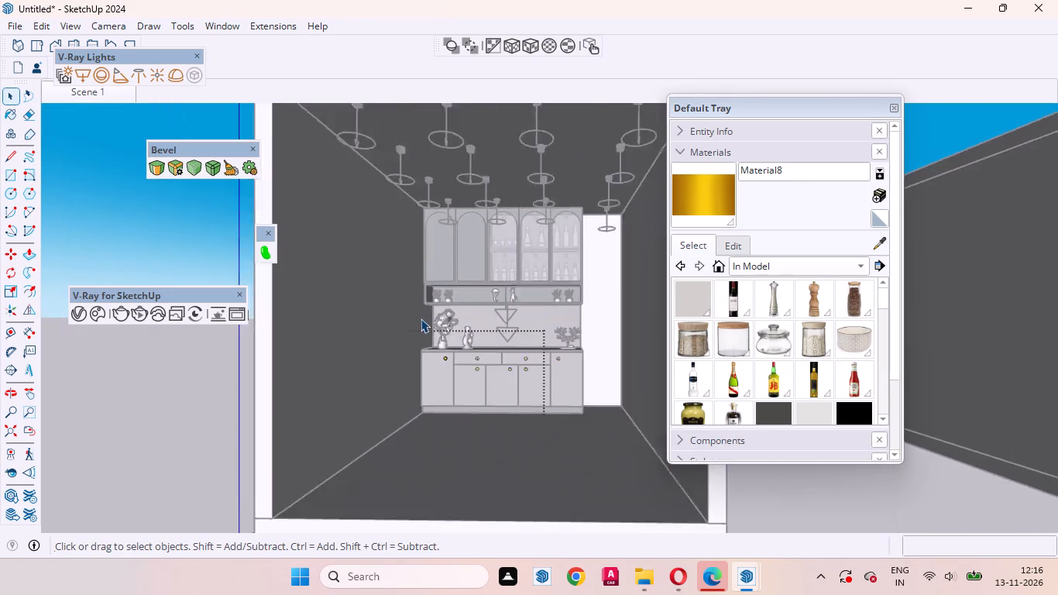
scroll(421, 318, down, 4)
double_click(269, 377)
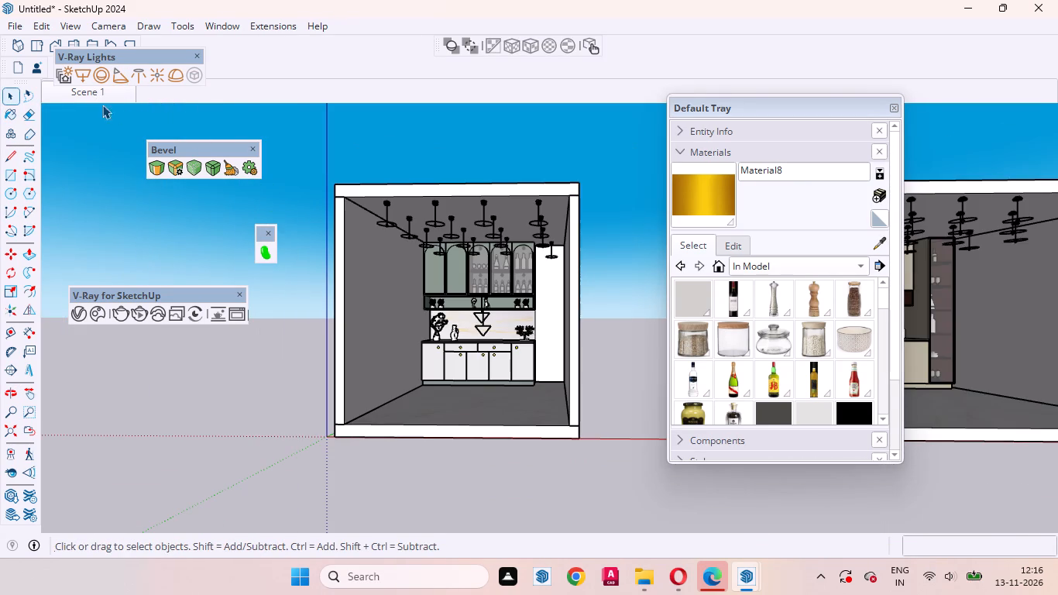
click(88, 95)
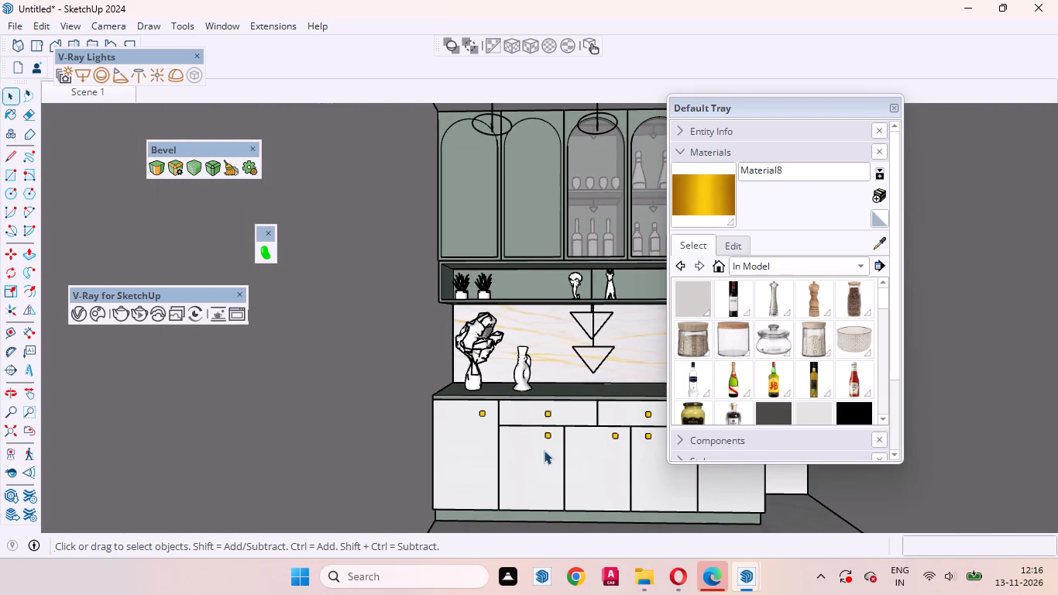
Open the outer door's knob for editing and paint its square plate face with black Color M09 from the Colors collection.
scroll(775, 404, down, 2)
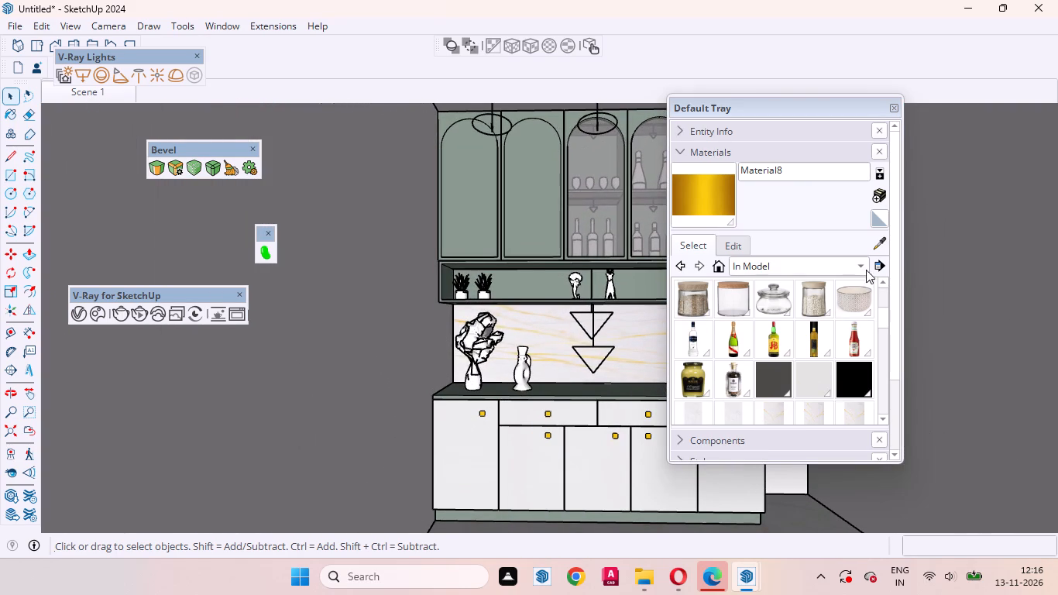
click(864, 266)
click(796, 339)
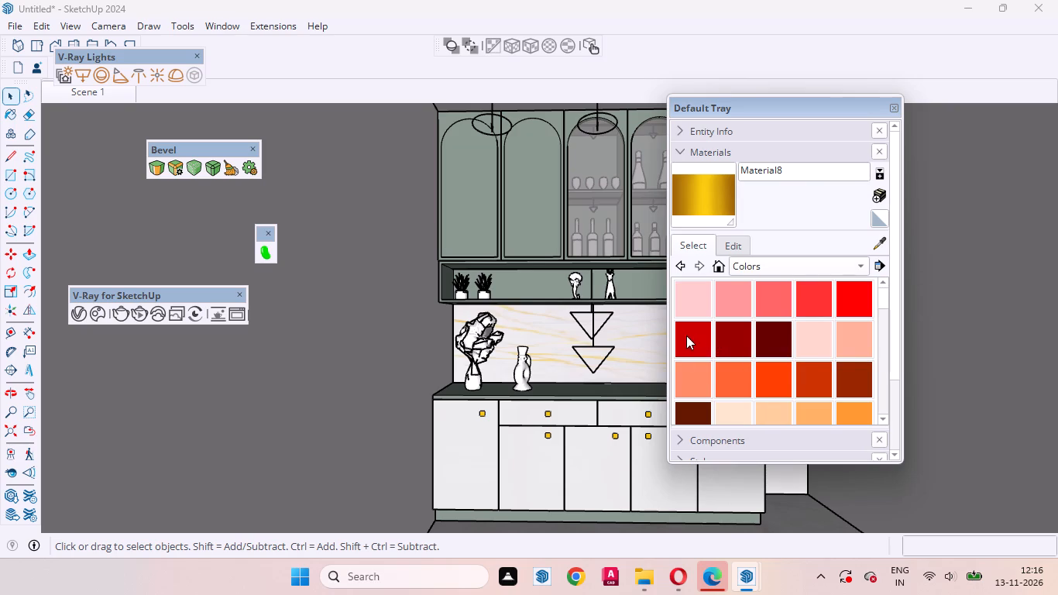
scroll(755, 351, down, 20)
scroll(755, 351, down, 2)
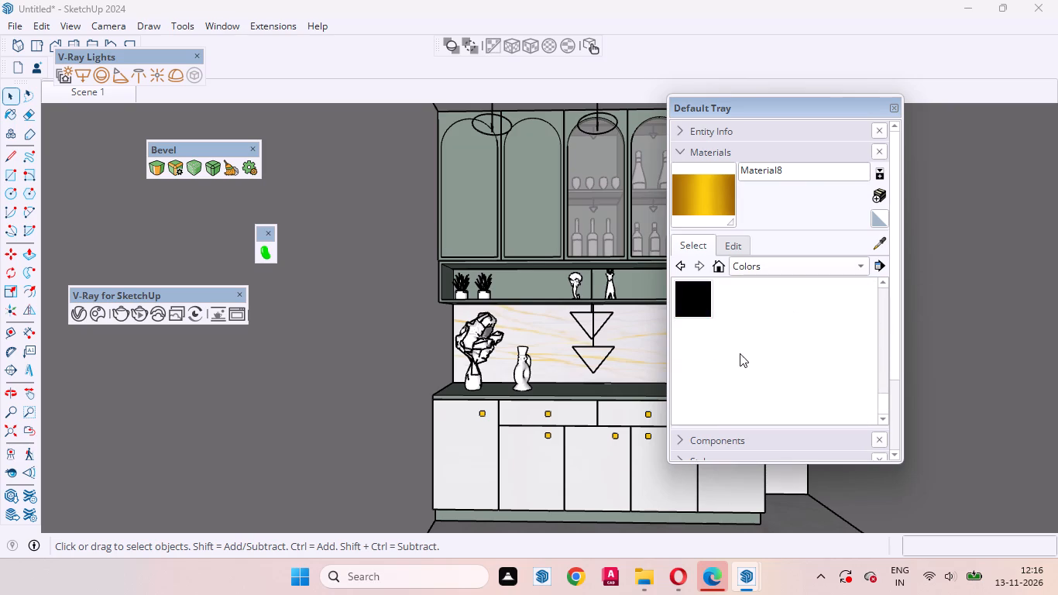
click(687, 295)
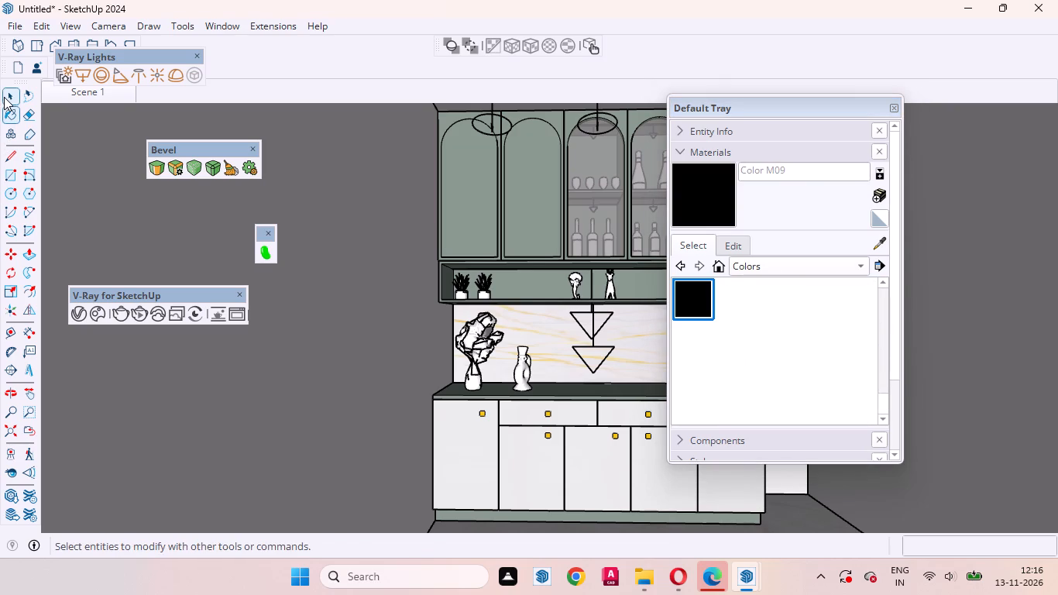
click(4, 97)
scroll(507, 415, up, 14)
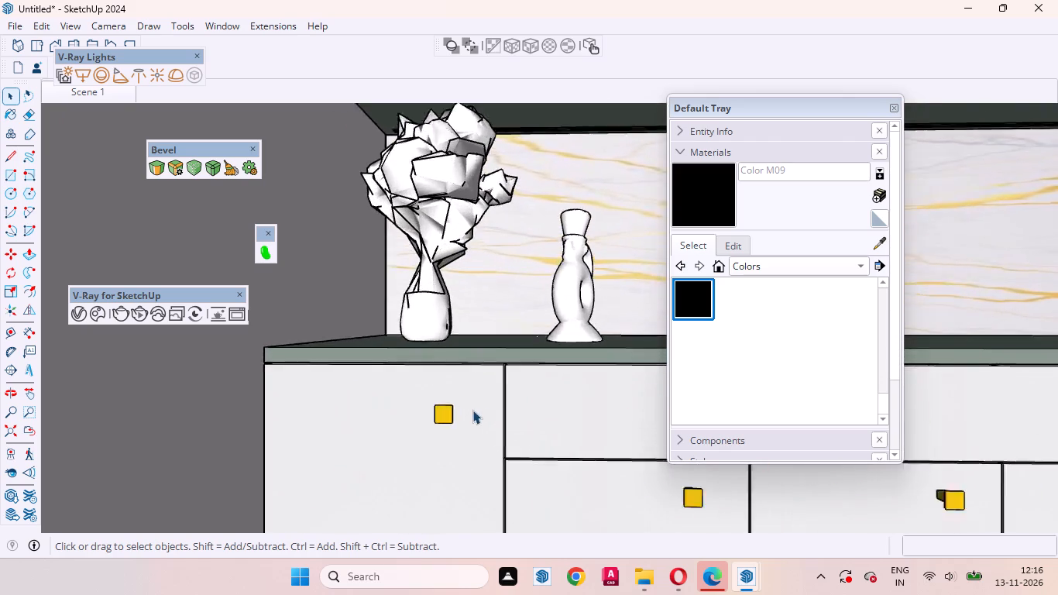
scroll(472, 410, up, 4)
middle_drag(461, 423, 431, 480)
scroll(424, 442, up, 4)
click(430, 405)
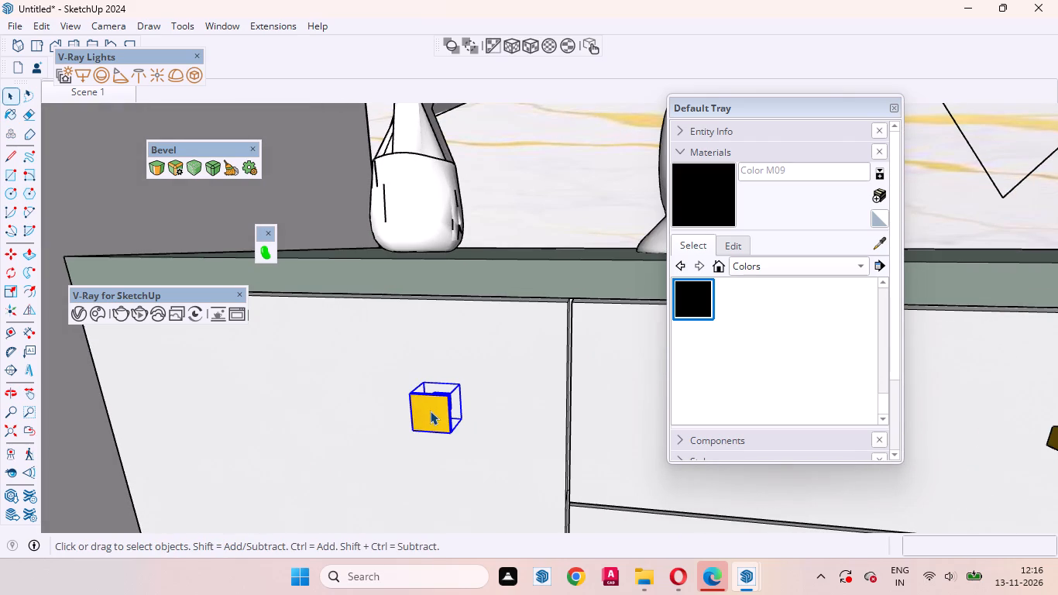
double_click(430, 411)
click(430, 415)
click(700, 301)
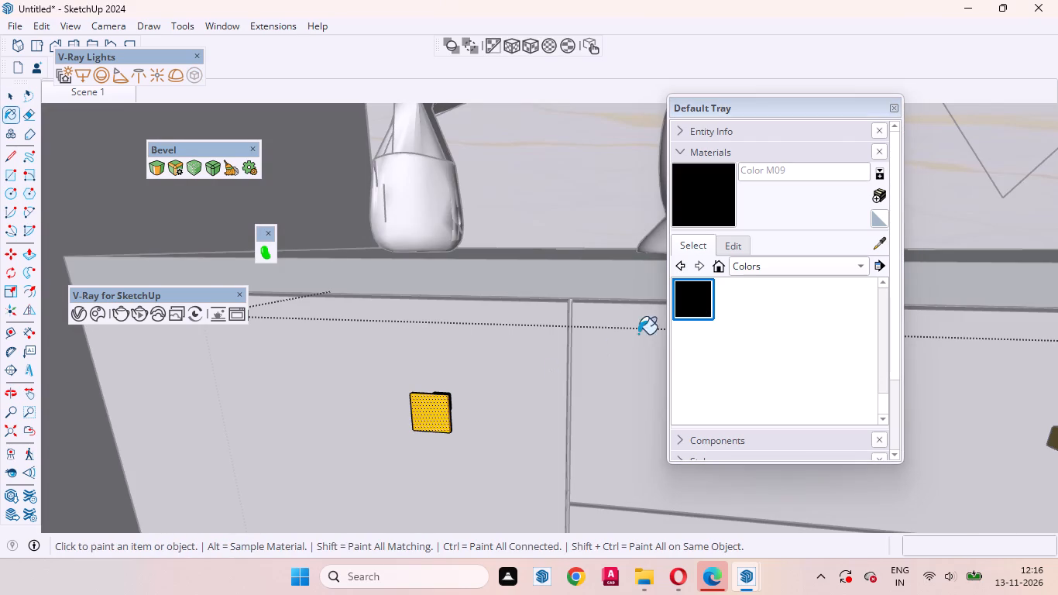
click(431, 424)
Paint the stem behind the knob's square plate with the same black colour.
scroll(443, 399, up, 11)
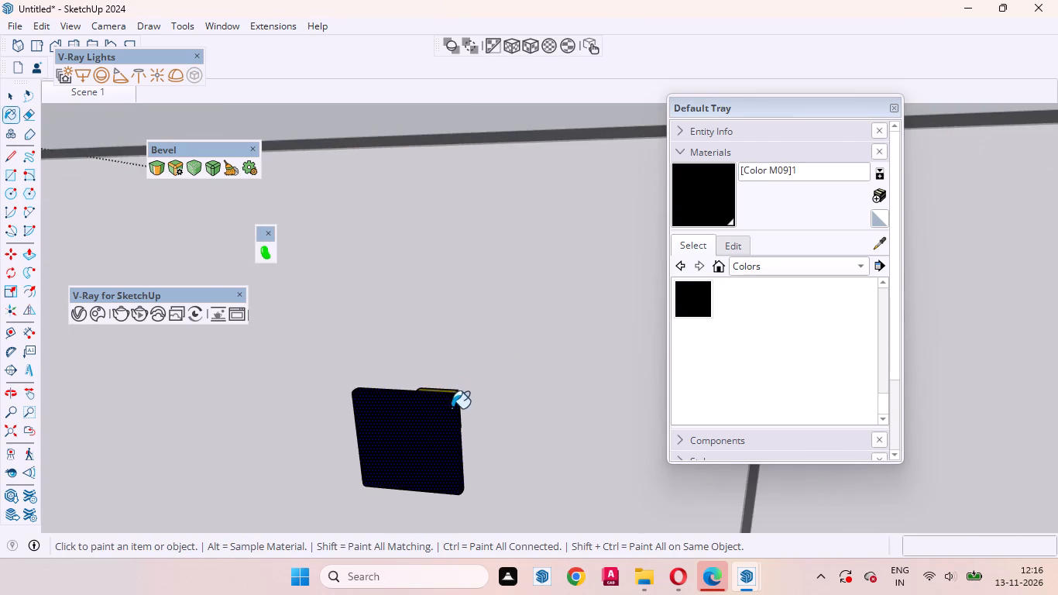
middle_drag(451, 412, 331, 449)
scroll(464, 370, up, 8)
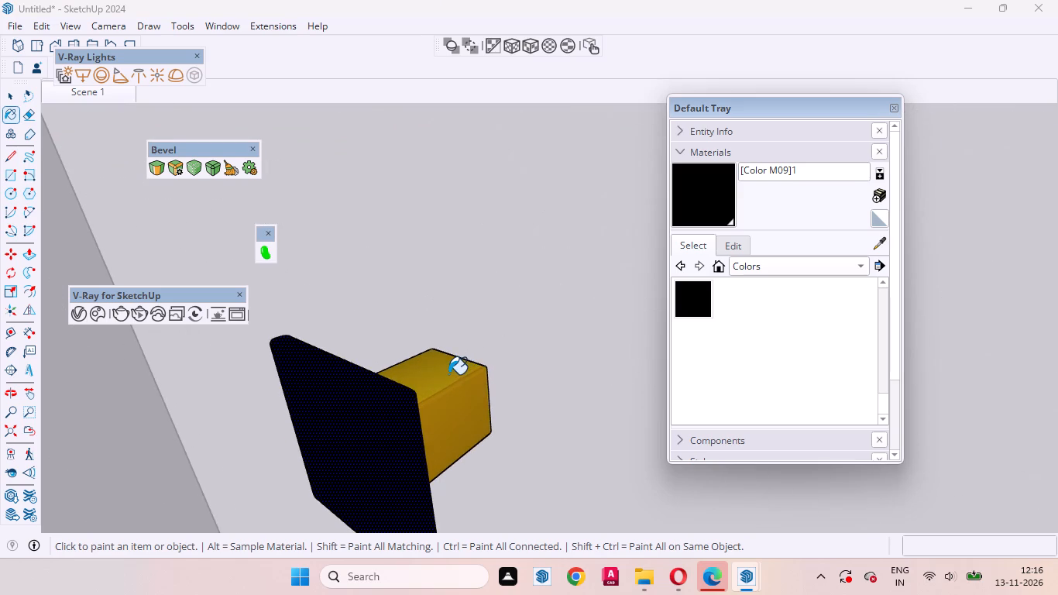
click(448, 374)
scroll(448, 383, up, 6)
middle_drag(396, 400, 241, 393)
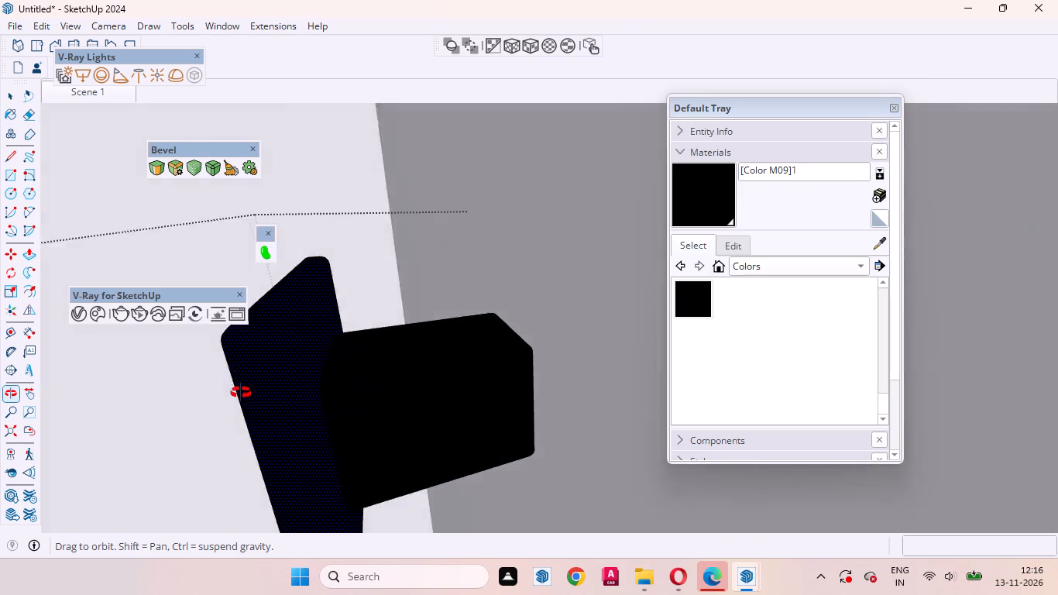
middle_drag(241, 393, 367, 385)
Close the open knob and base cabinet groups and return to the Scene 1 view.
key(space)
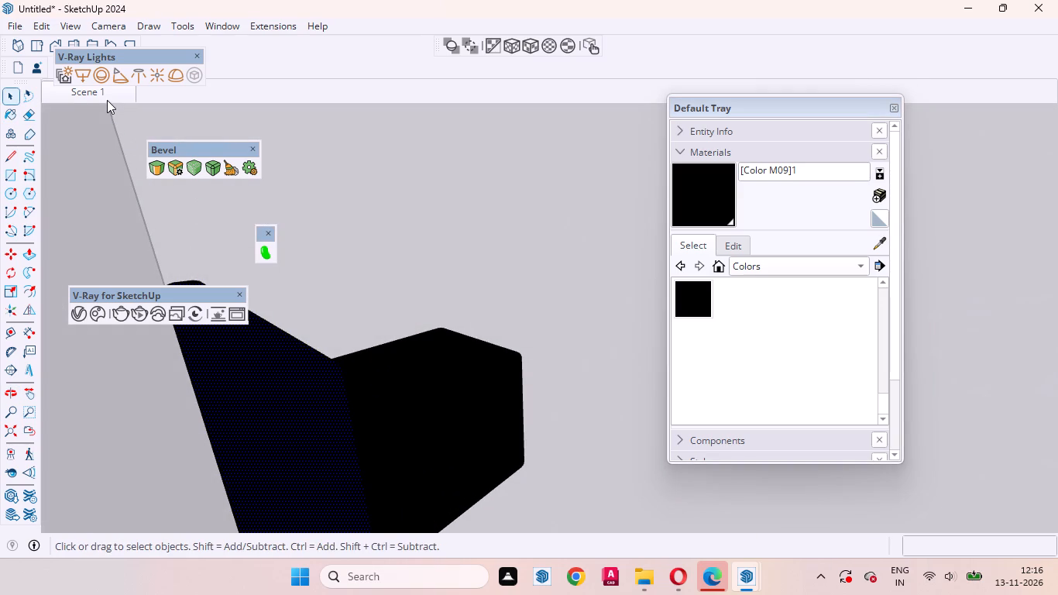
click(105, 93)
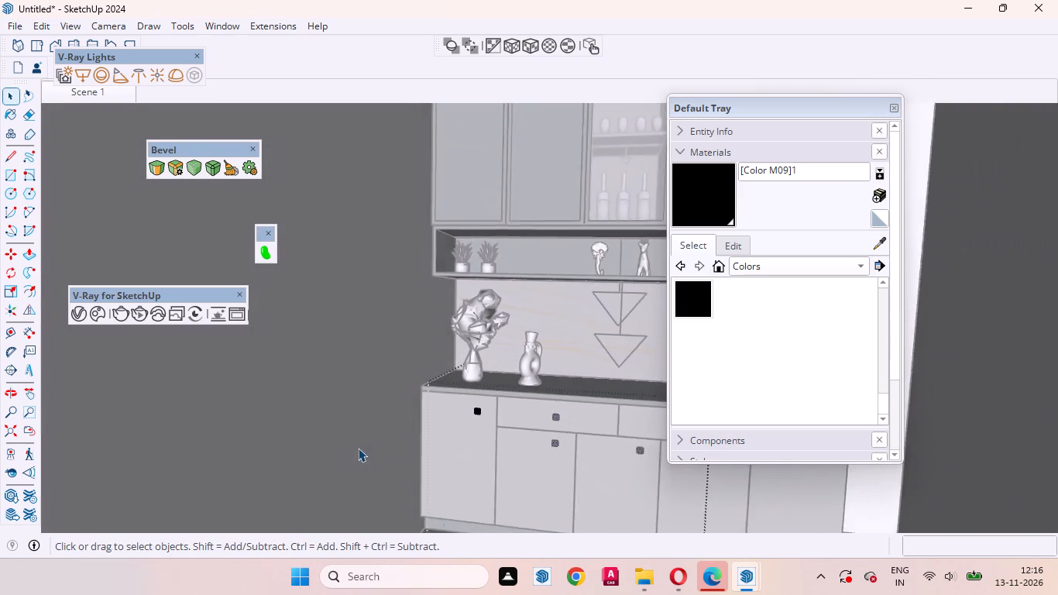
scroll(470, 426, down, 9)
double_click(276, 449)
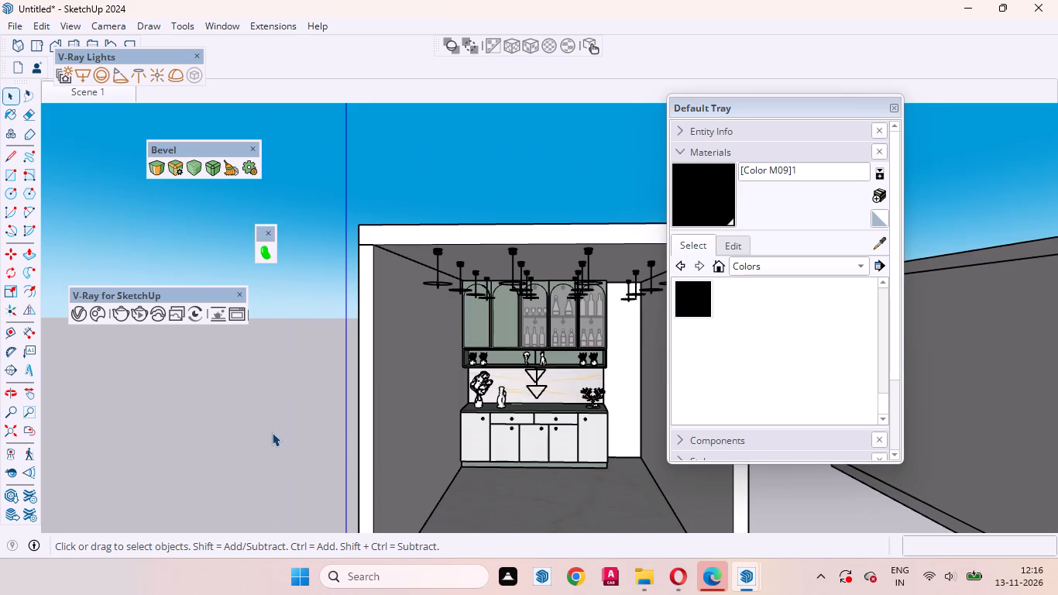
click(91, 92)
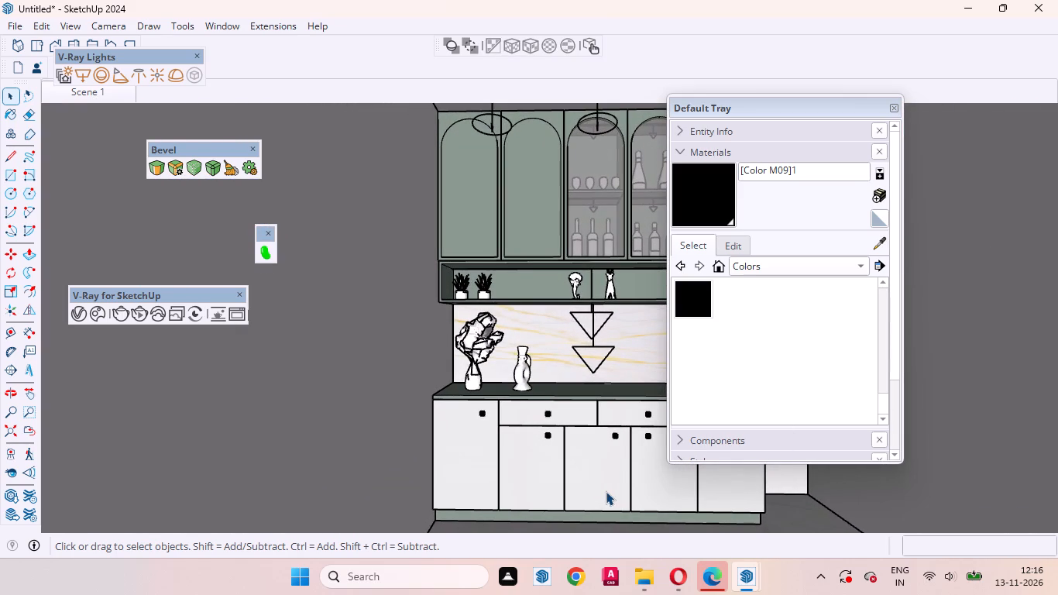
Create a new plain black material in the model.
click(269, 255)
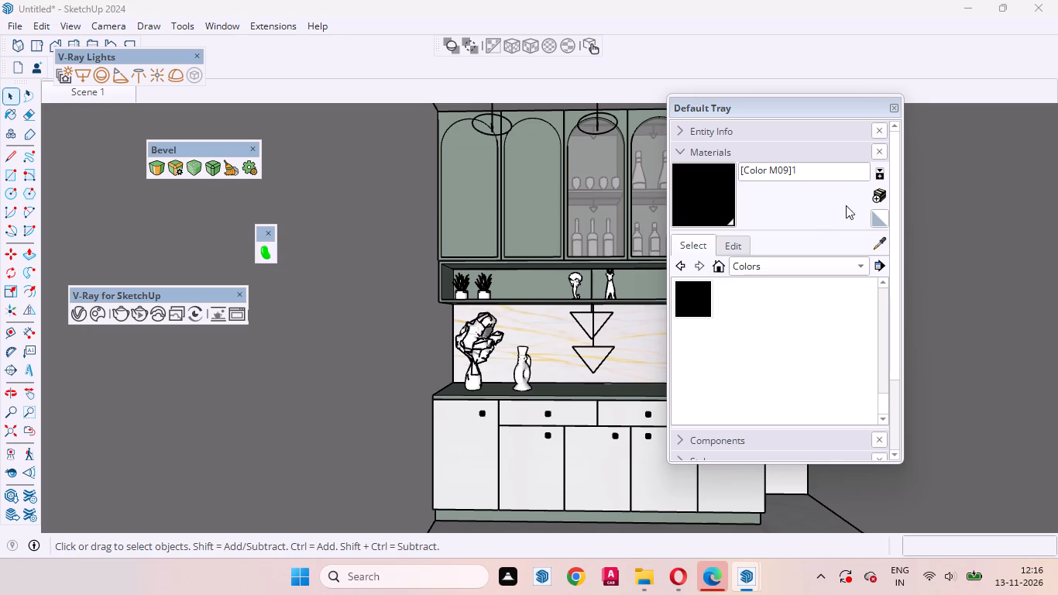
click(883, 194)
click(709, 474)
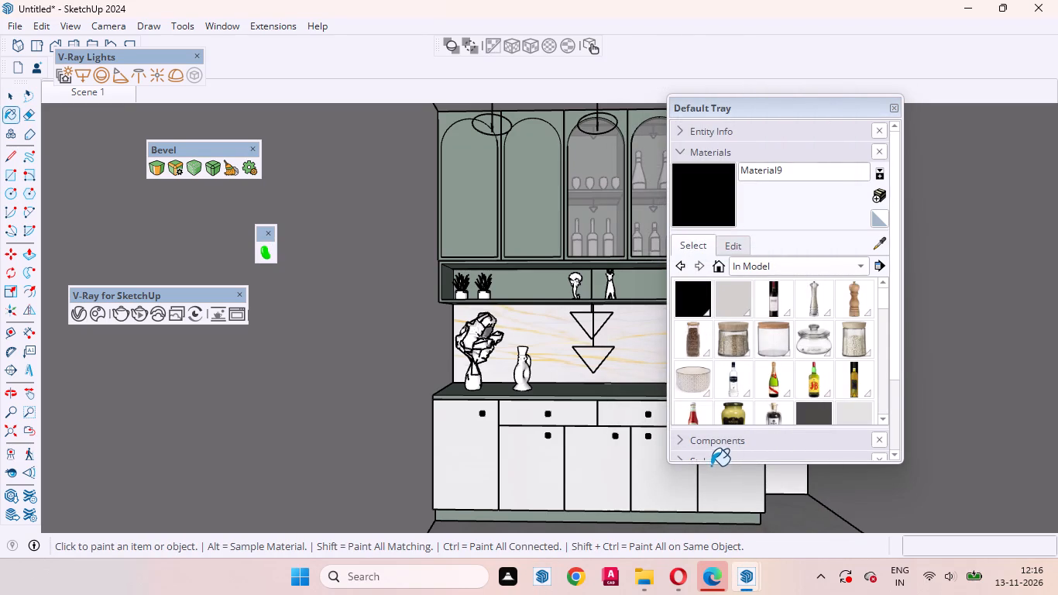
click(9, 95)
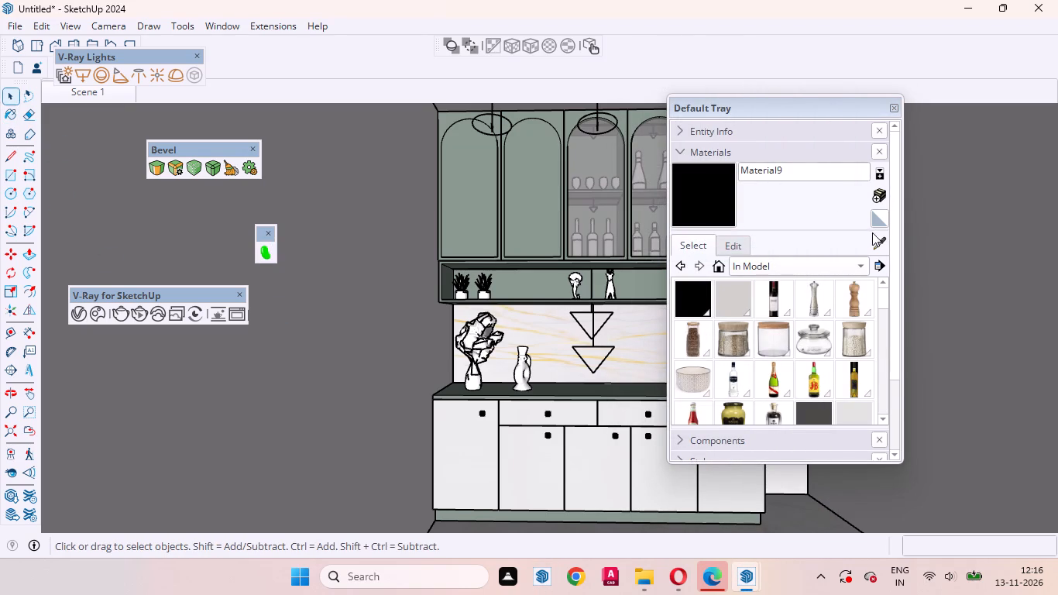
Create a new material using the beige marble image 1ae52a9b5d4035469b117a672c3a900f from the Downloads folder as its texture.
click(878, 195)
click(807, 349)
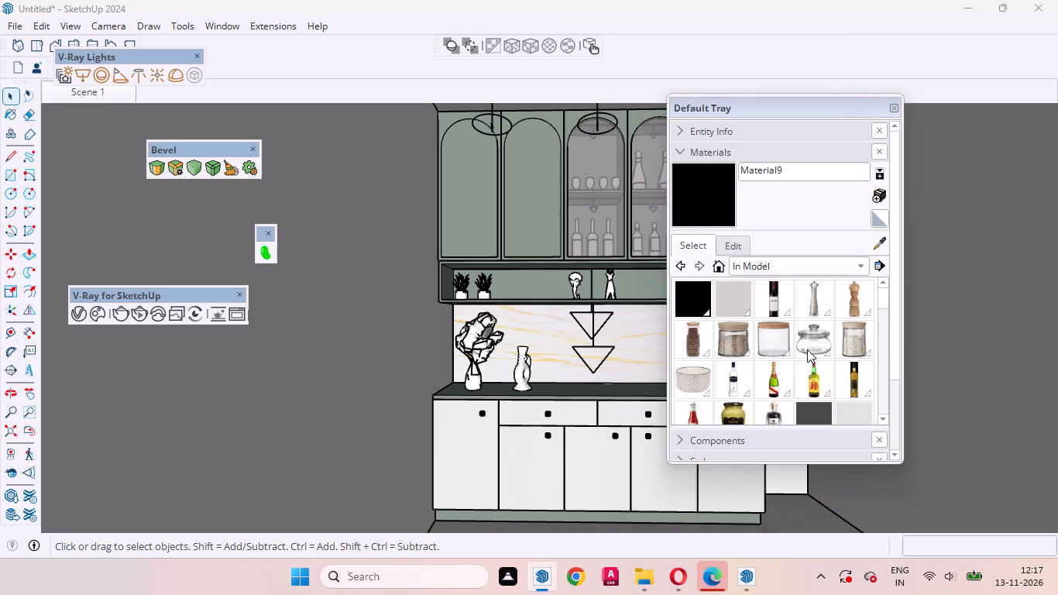
scroll(97, 187, up, 3)
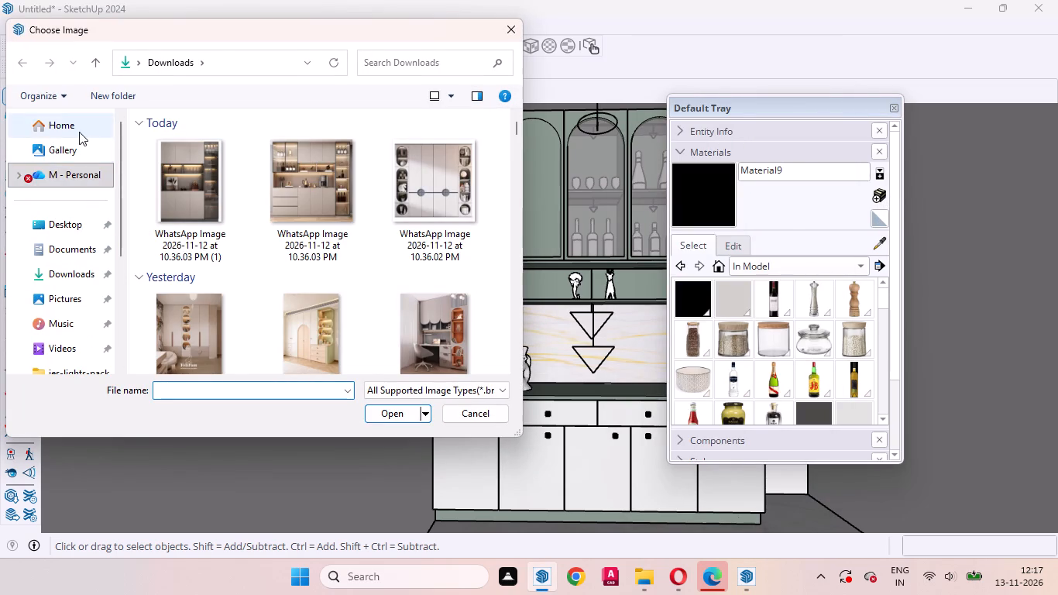
click(79, 132)
scroll(269, 218, down, 2)
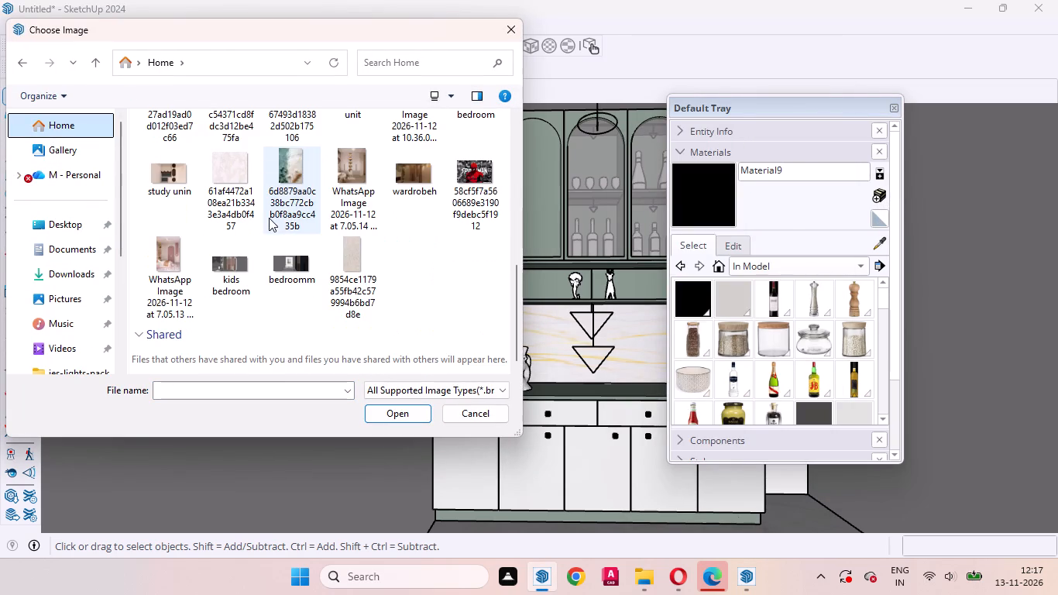
scroll(284, 213, up, 4)
click(26, 54)
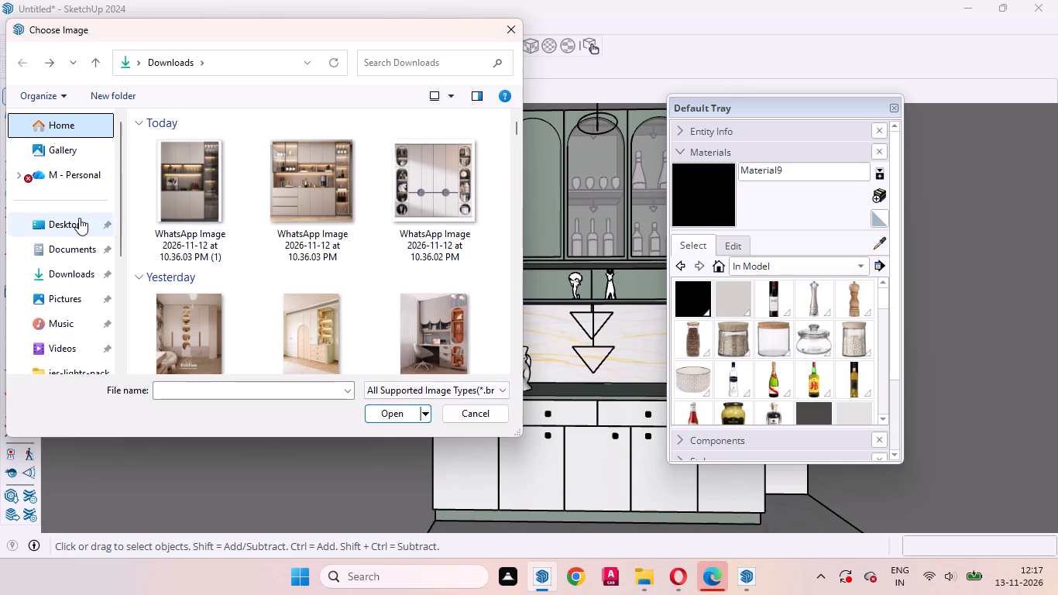
click(76, 270)
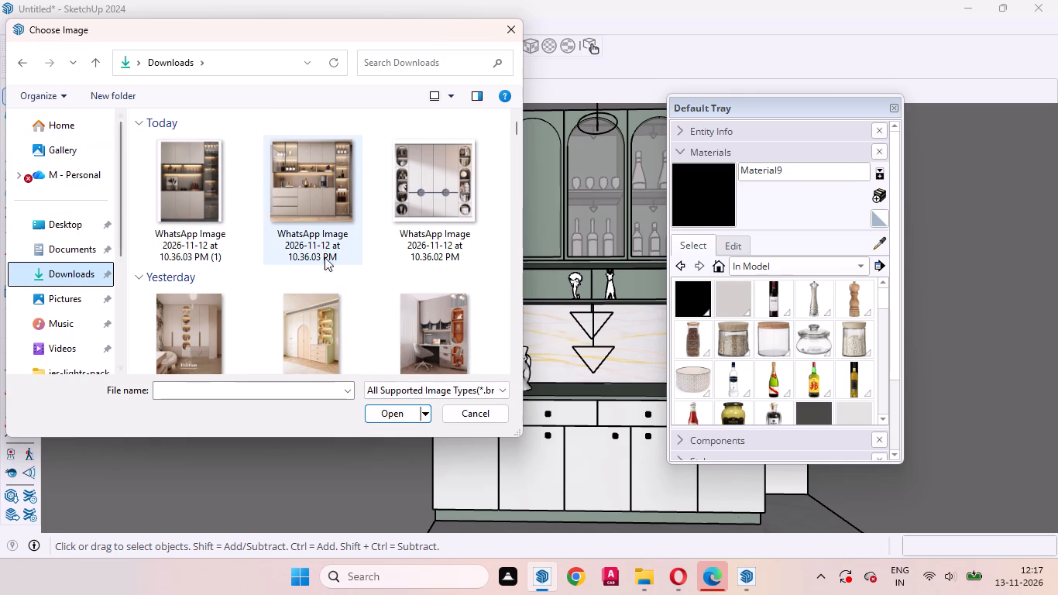
scroll(293, 295, down, 2)
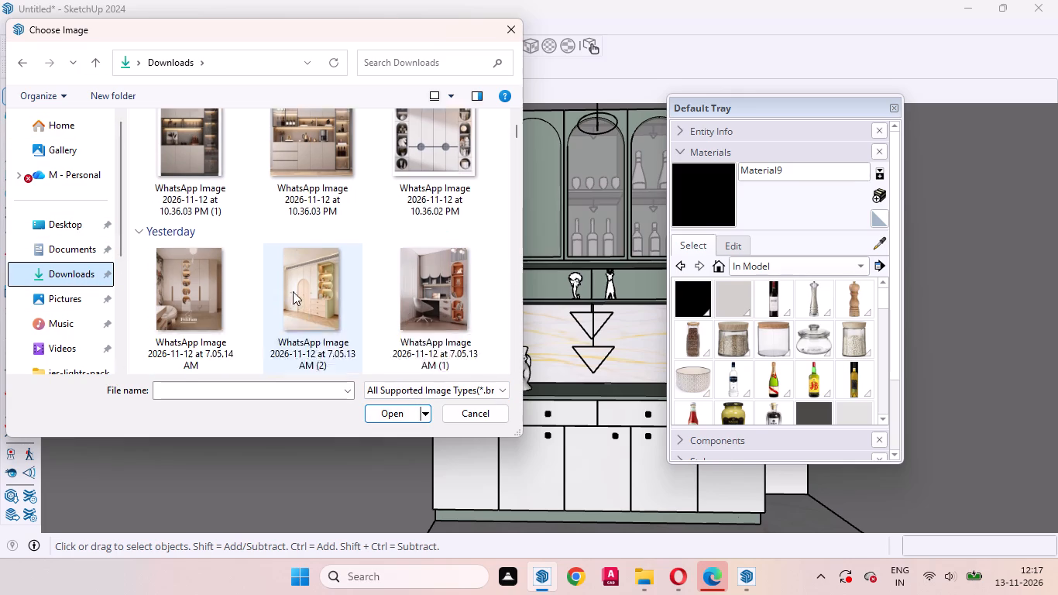
scroll(294, 285, down, 11)
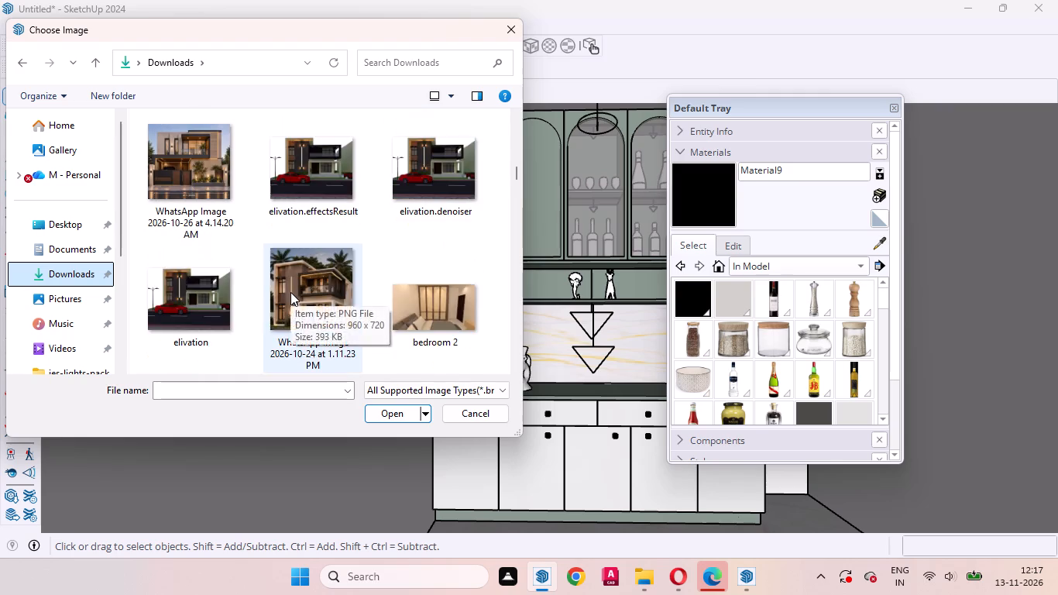
scroll(291, 290, down, 3)
click(191, 216)
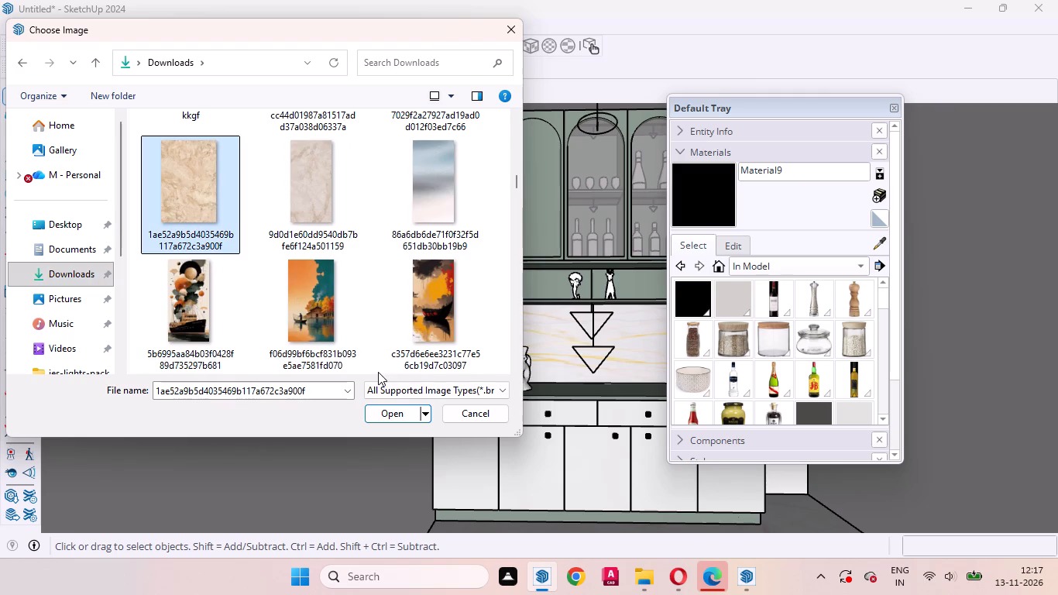
click(390, 411)
click(700, 471)
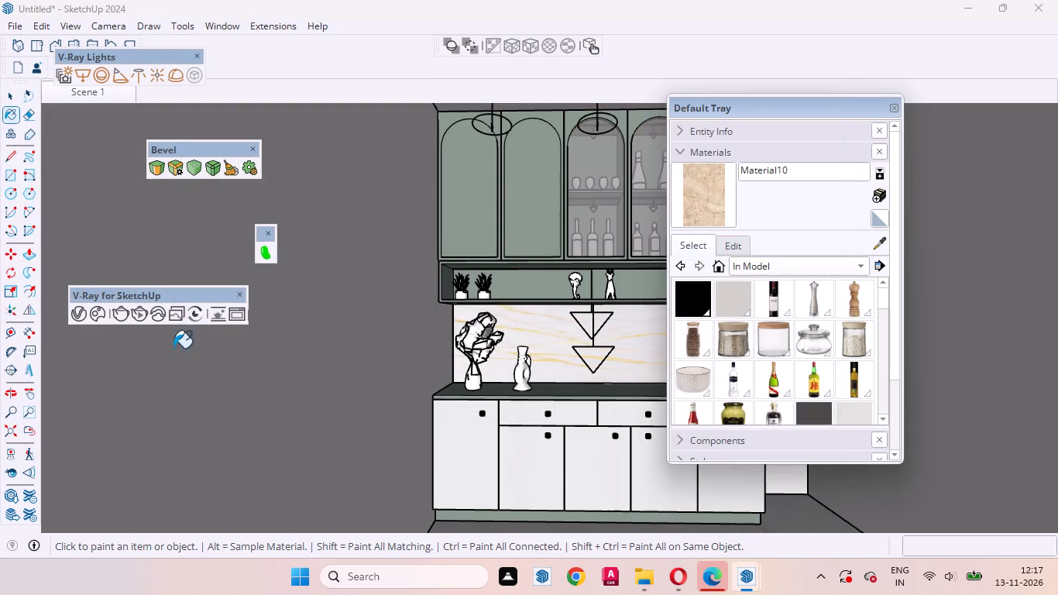
click(15, 94)
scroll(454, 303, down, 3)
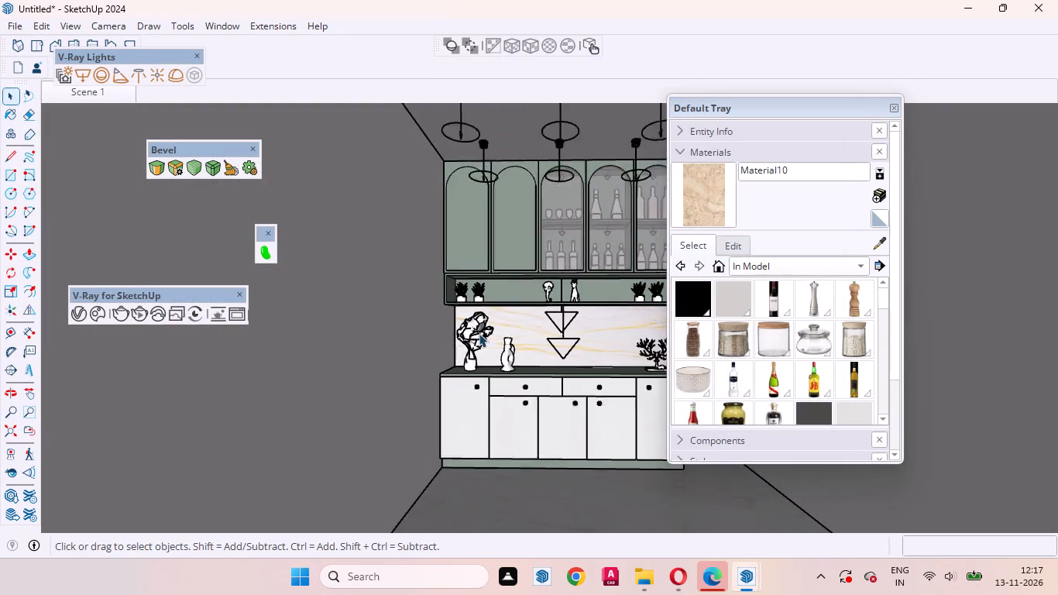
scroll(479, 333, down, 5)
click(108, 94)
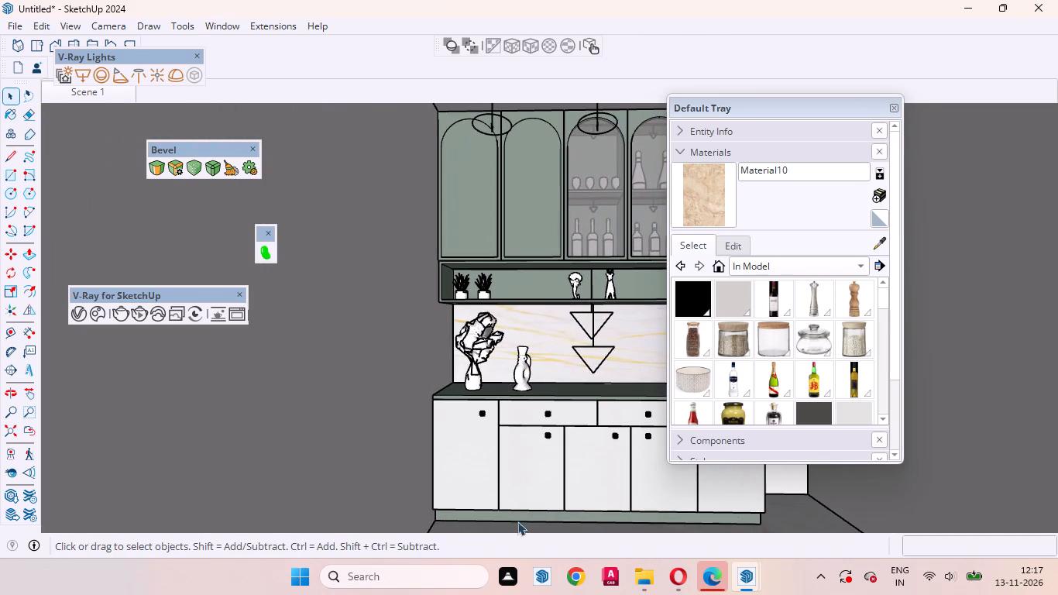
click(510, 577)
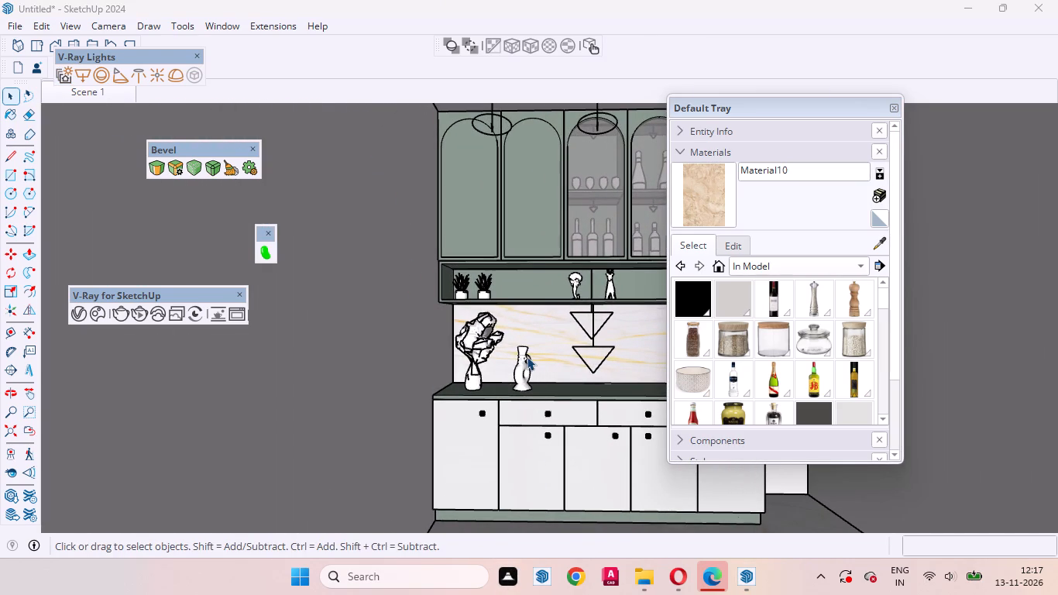
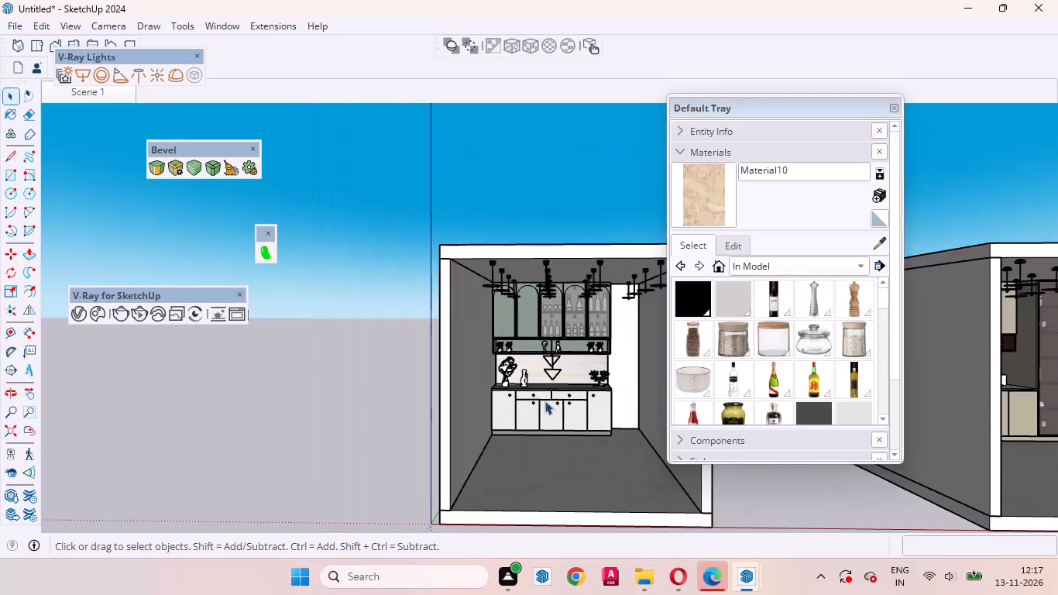
Examine the gaps between the base cabinet's drawer and door fronts up close, ending at the Scene 1 view.
middle_drag(544, 404, 485, 435)
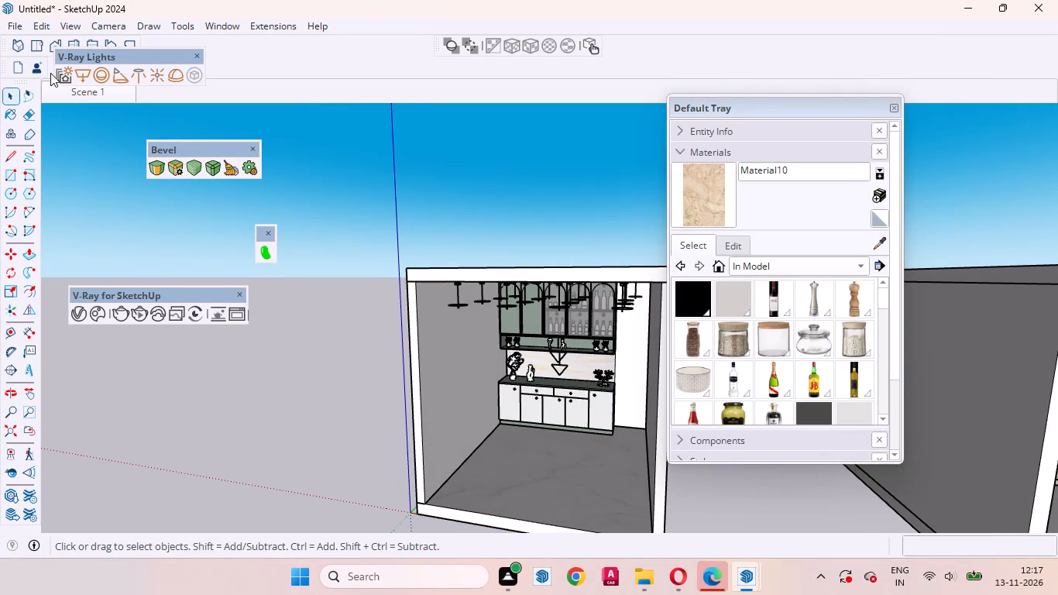
click(71, 94)
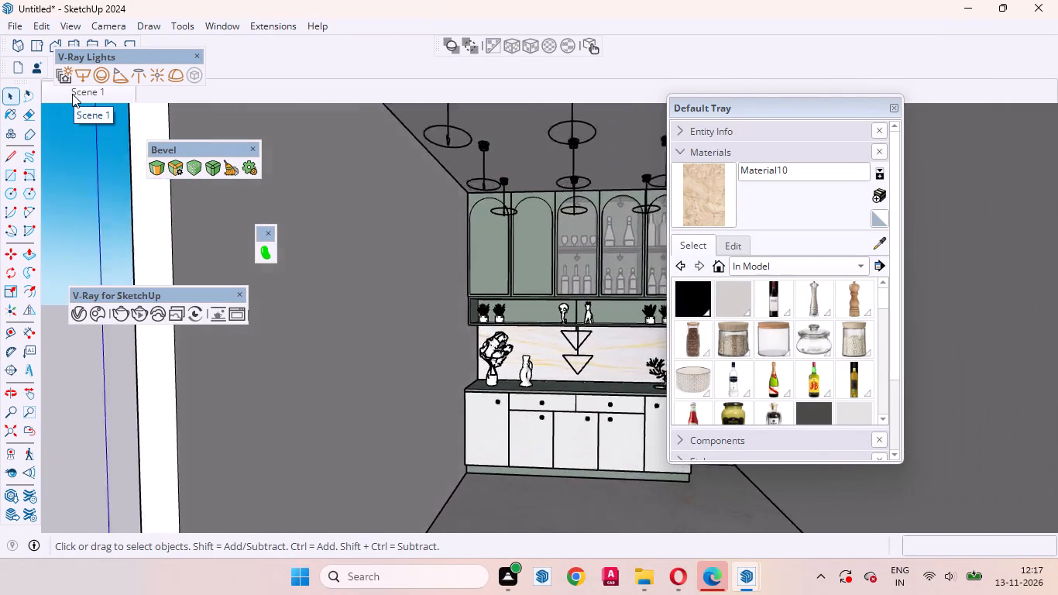
scroll(572, 455, up, 11)
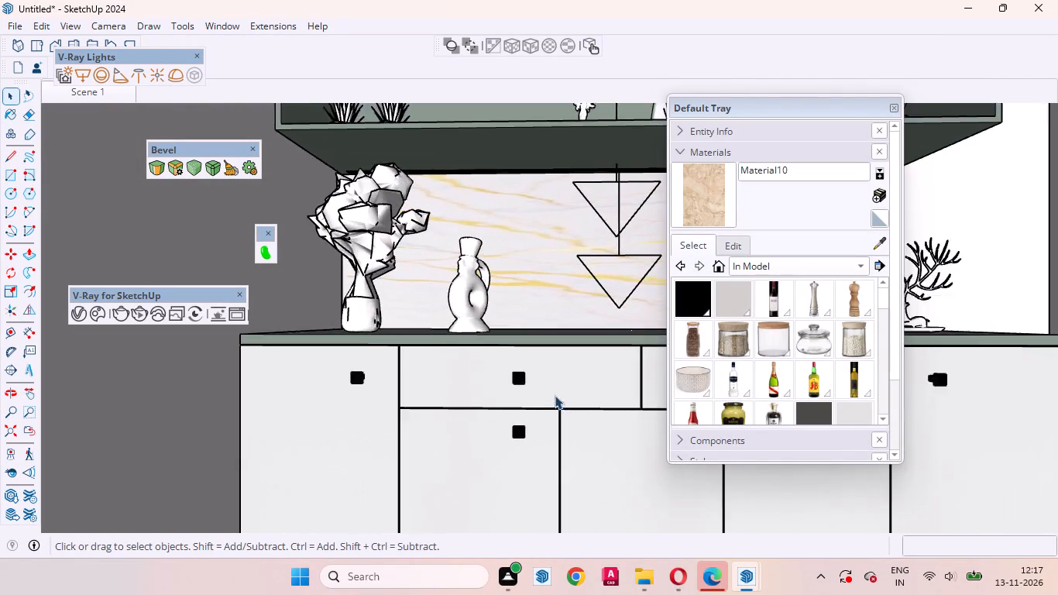
scroll(555, 395, up, 10)
scroll(530, 394, down, 3)
scroll(191, 463, up, 4)
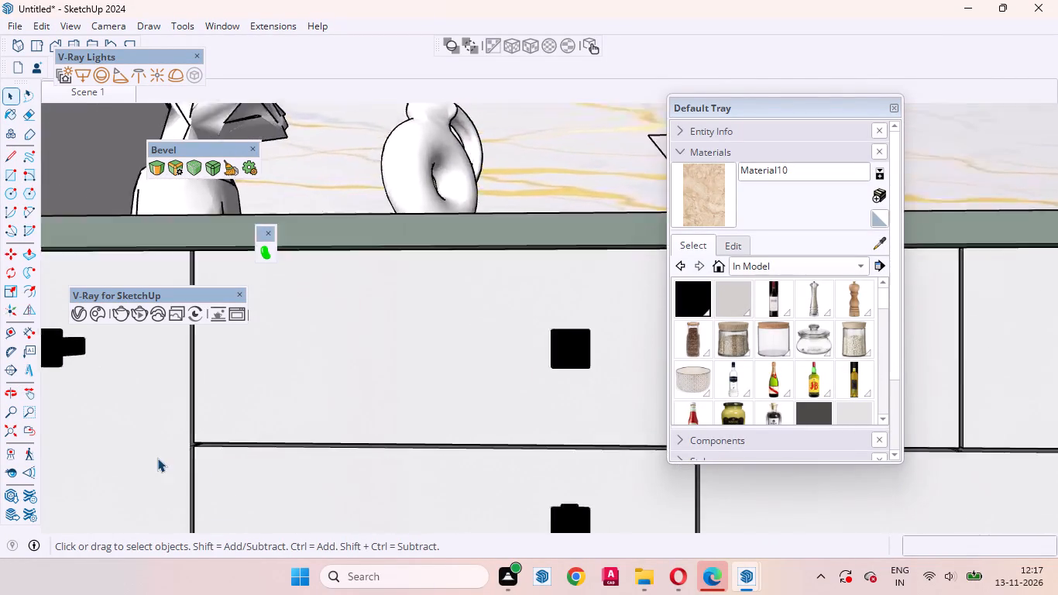
scroll(157, 458, up, 17)
middle_click(211, 440)
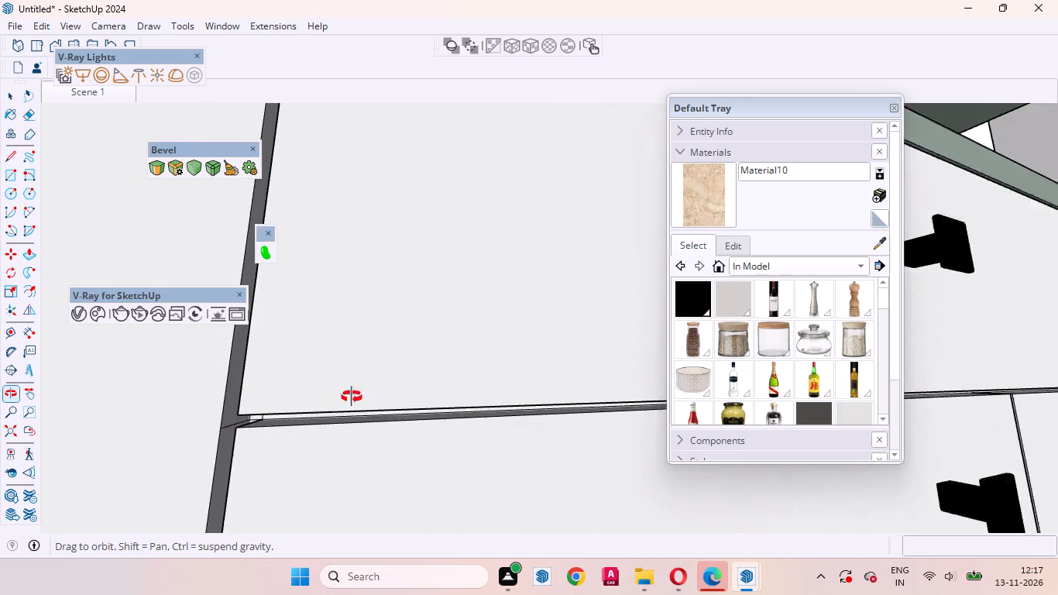
scroll(206, 435, up, 4)
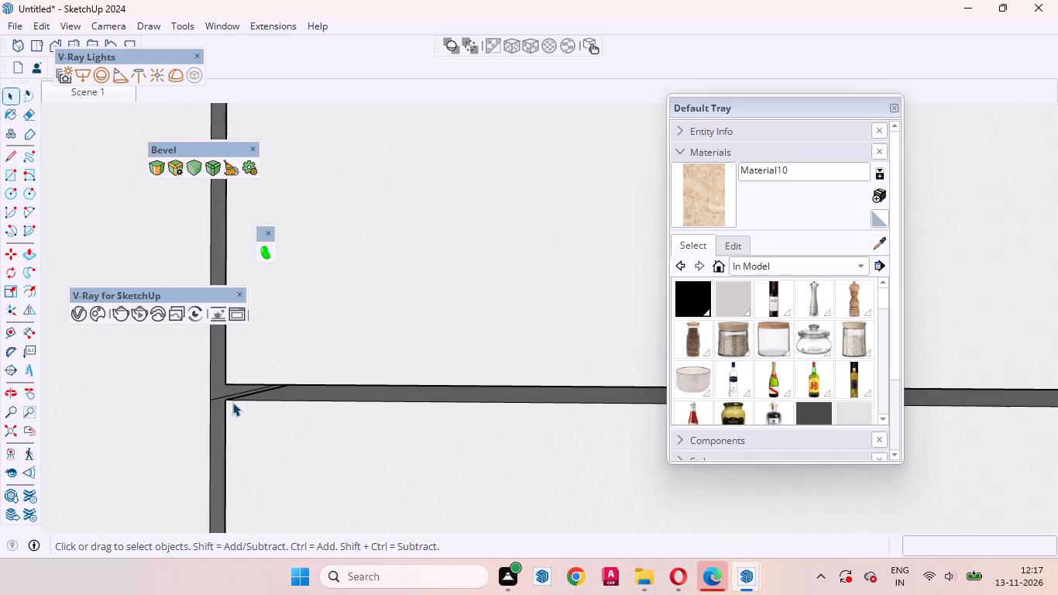
scroll(232, 402, up, 2)
scroll(279, 432, down, 15)
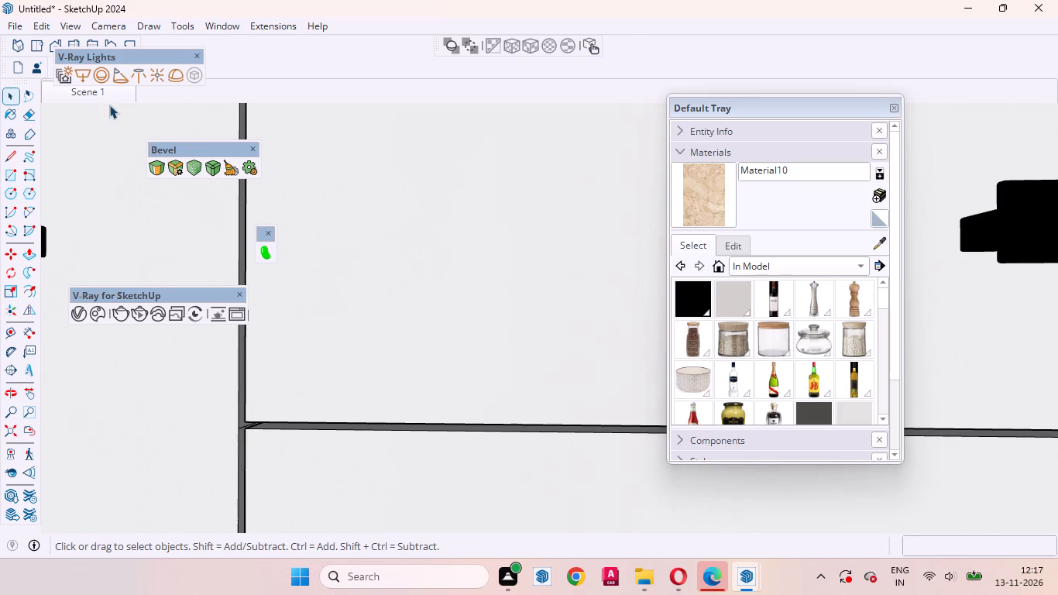
click(104, 95)
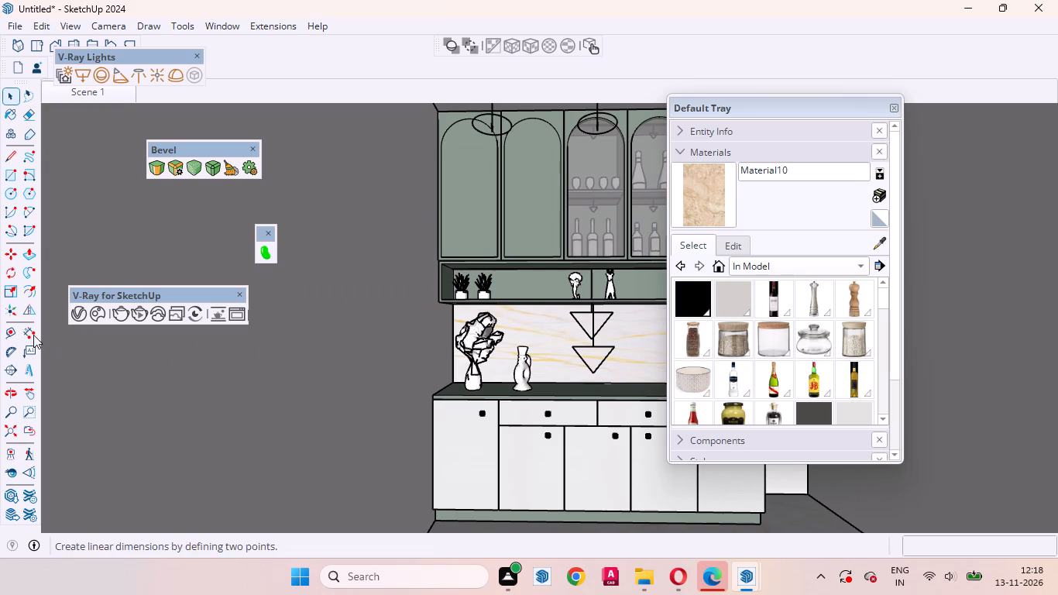
Sample the square knob's black material [Color M09]1 and make it editable in V-Ray.
click(77, 316)
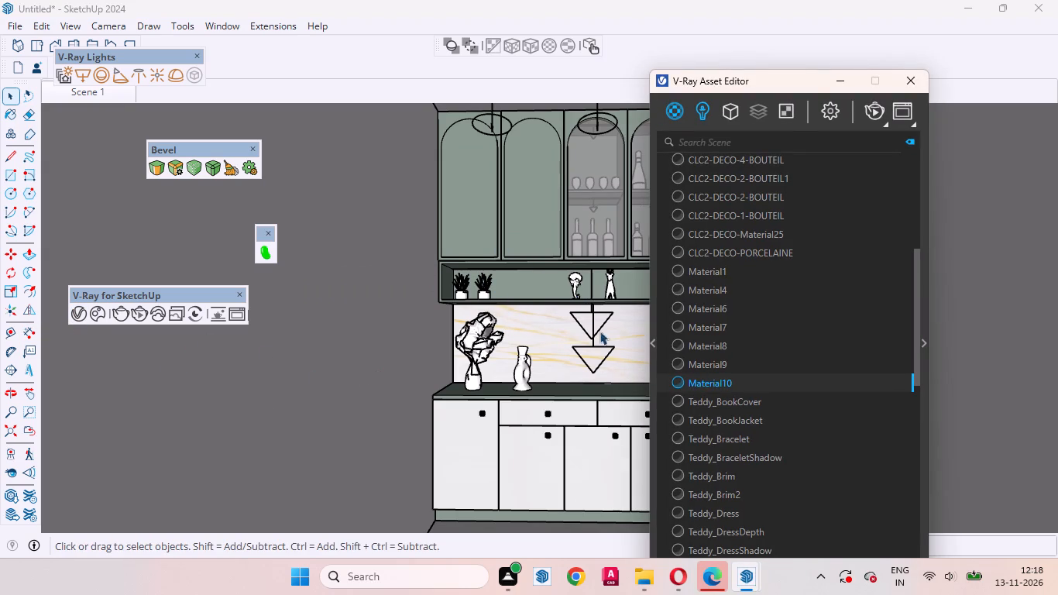
click(927, 346)
drag(843, 86, 595, 61)
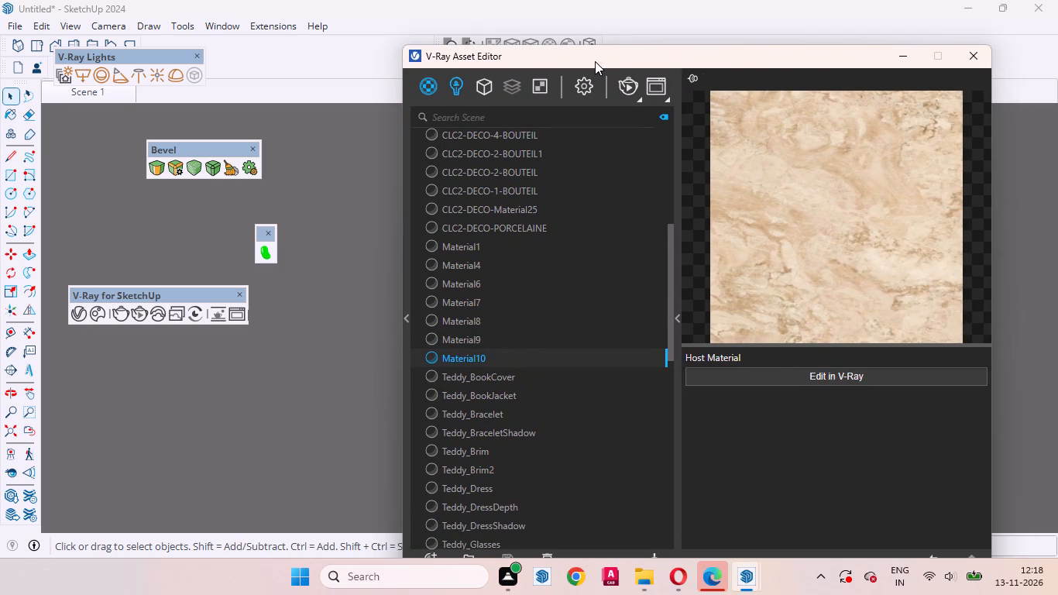
click(678, 317)
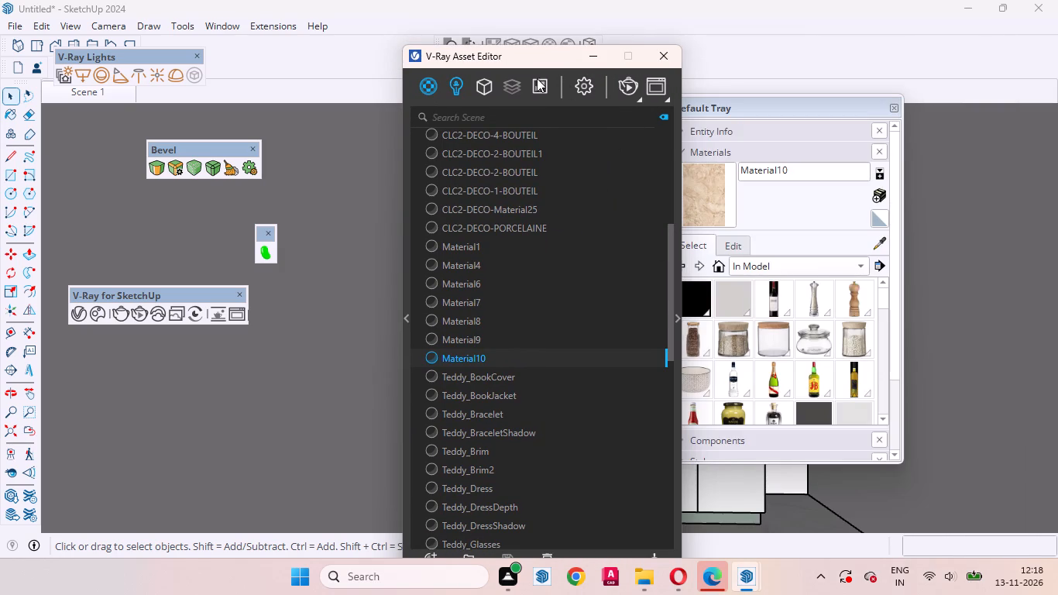
drag(505, 55, 241, 213)
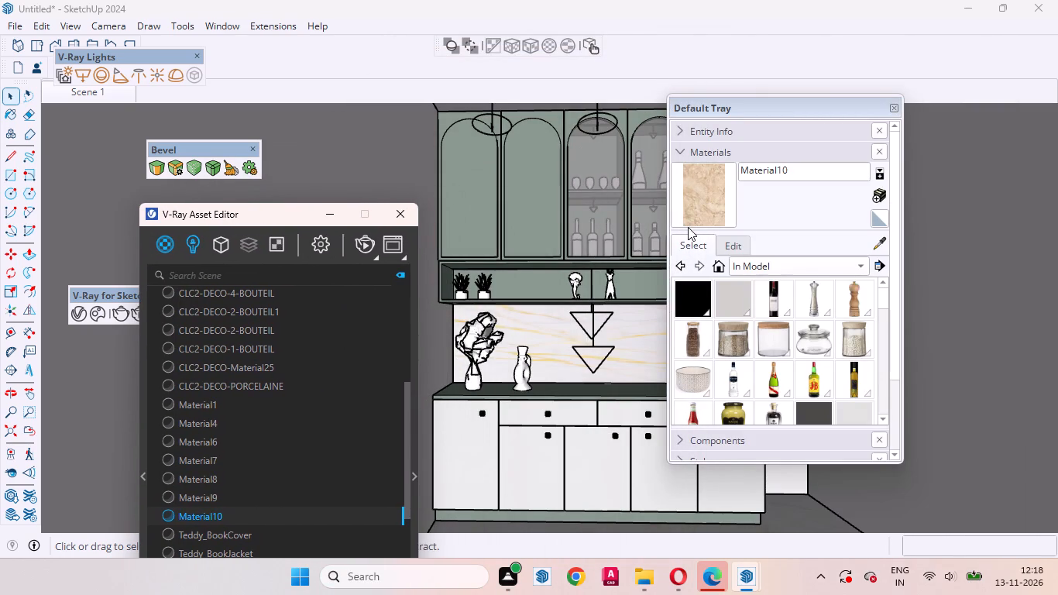
click(879, 242)
scroll(515, 440, up, 9)
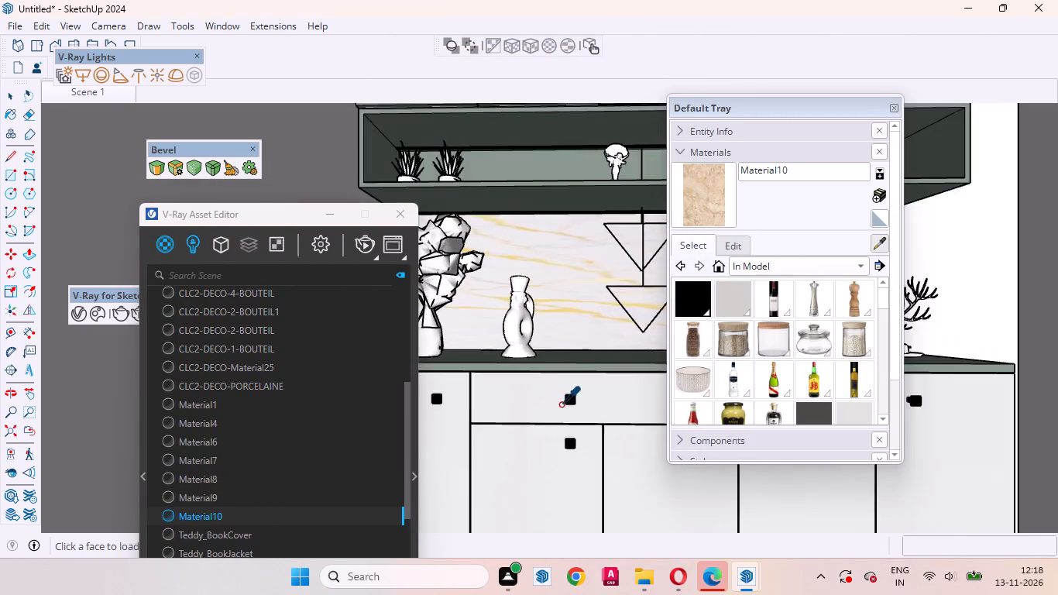
scroll(561, 404, up, 5)
click(581, 392)
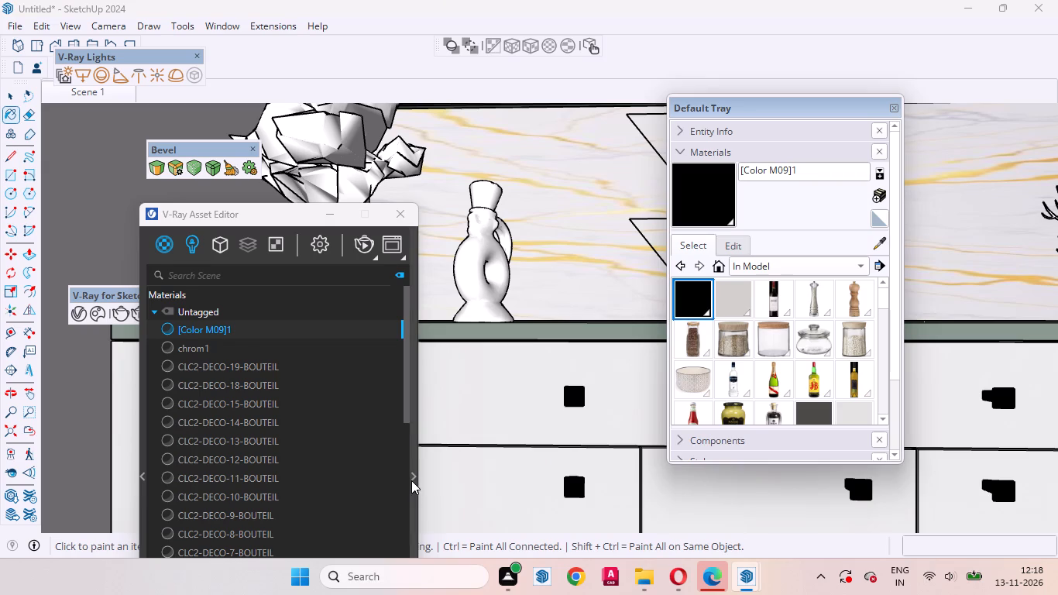
click(411, 480)
click(539, 534)
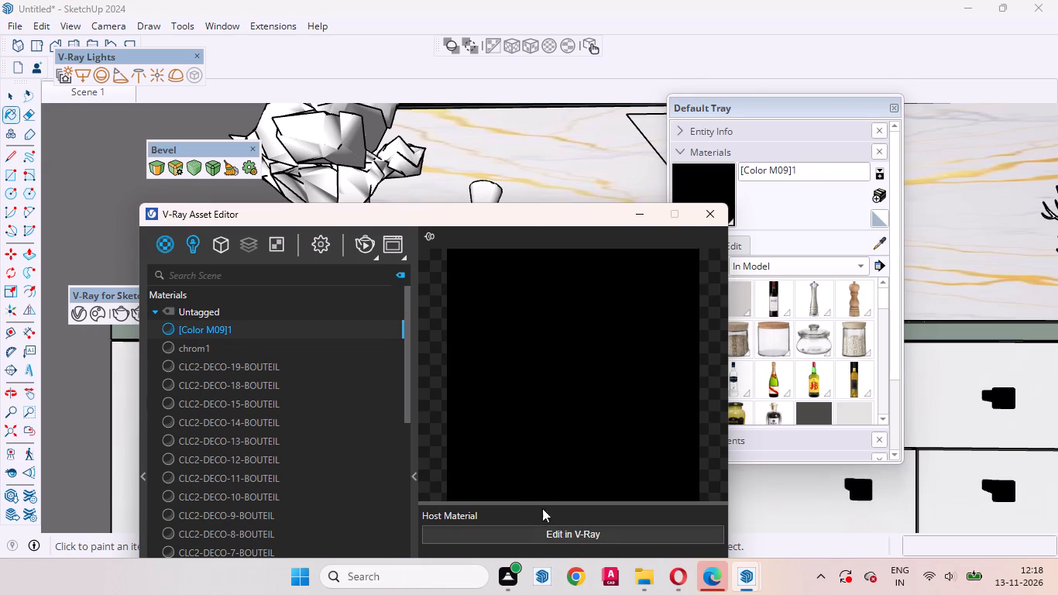
Raise the reflection colour of the black [Color M09]1 material from black to a light grey.
drag(520, 209, 533, 39)
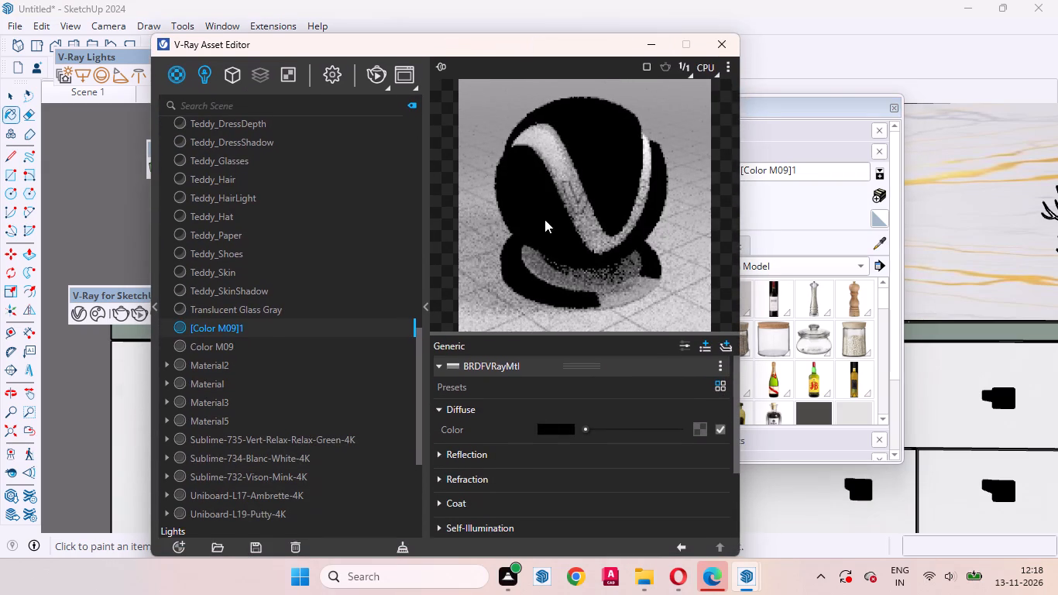
click(504, 453)
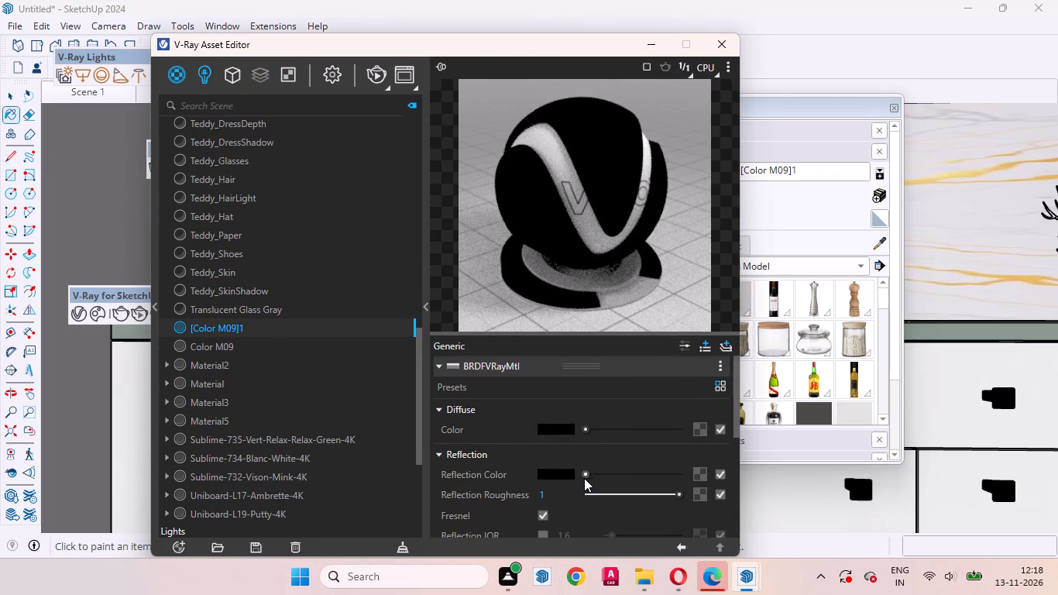
drag(584, 470, 617, 470)
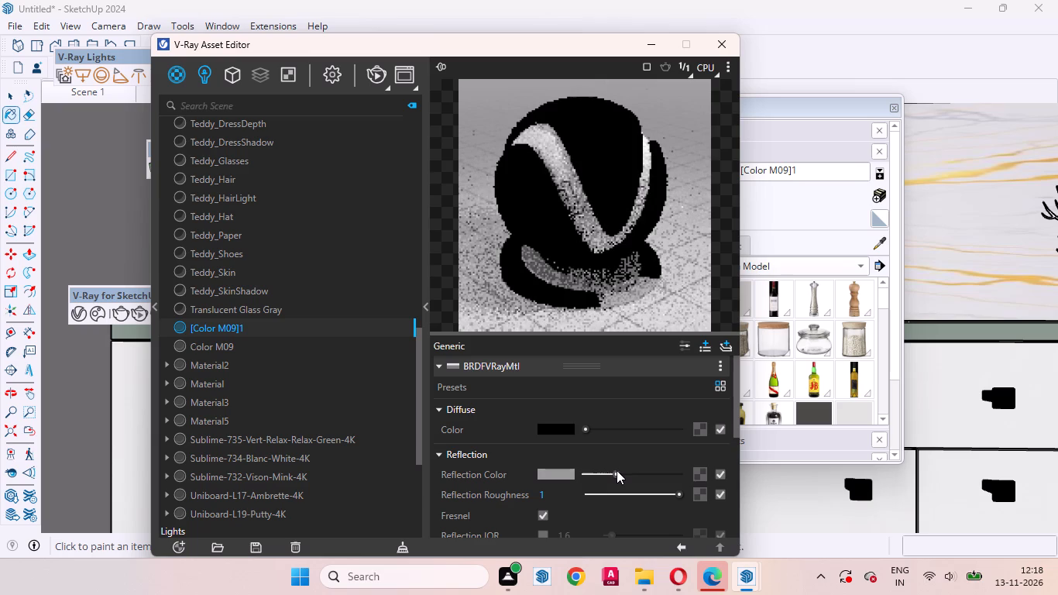
drag(617, 470, 621, 469)
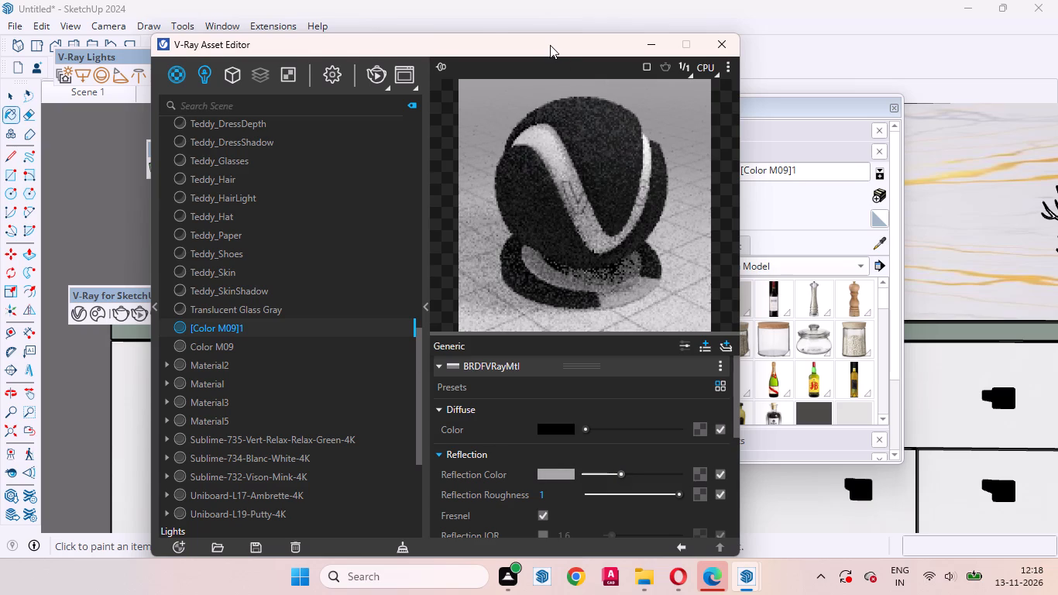
Sample the white cabinet front's material to check its V-Ray settings, ending at the Scene 1 view.
drag(550, 45, 462, 225)
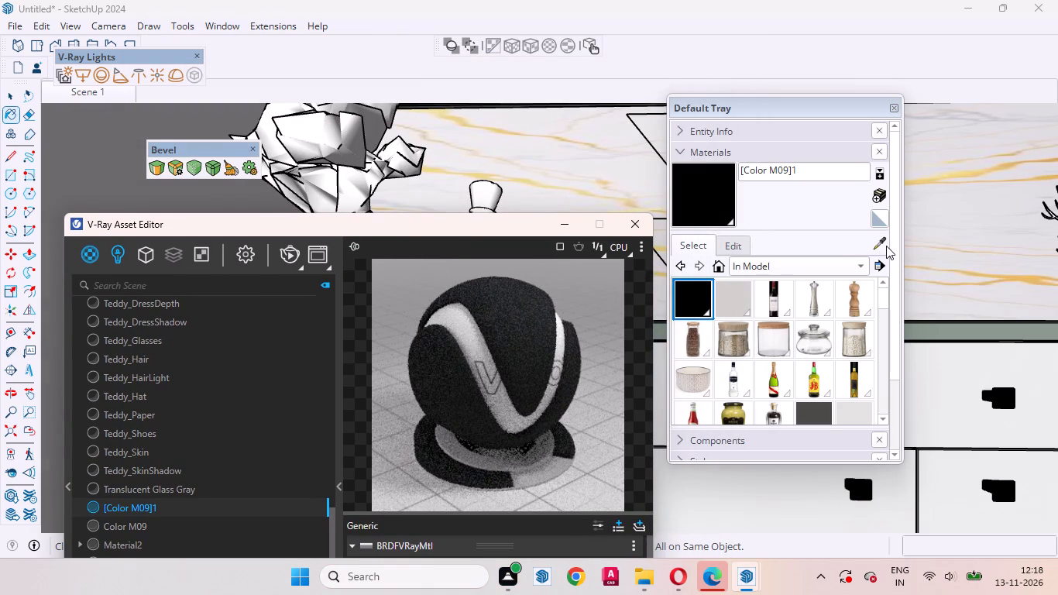
click(886, 246)
click(797, 494)
drag(460, 224, 514, 122)
drag(509, 92, 507, 75)
click(507, 73)
click(507, 64)
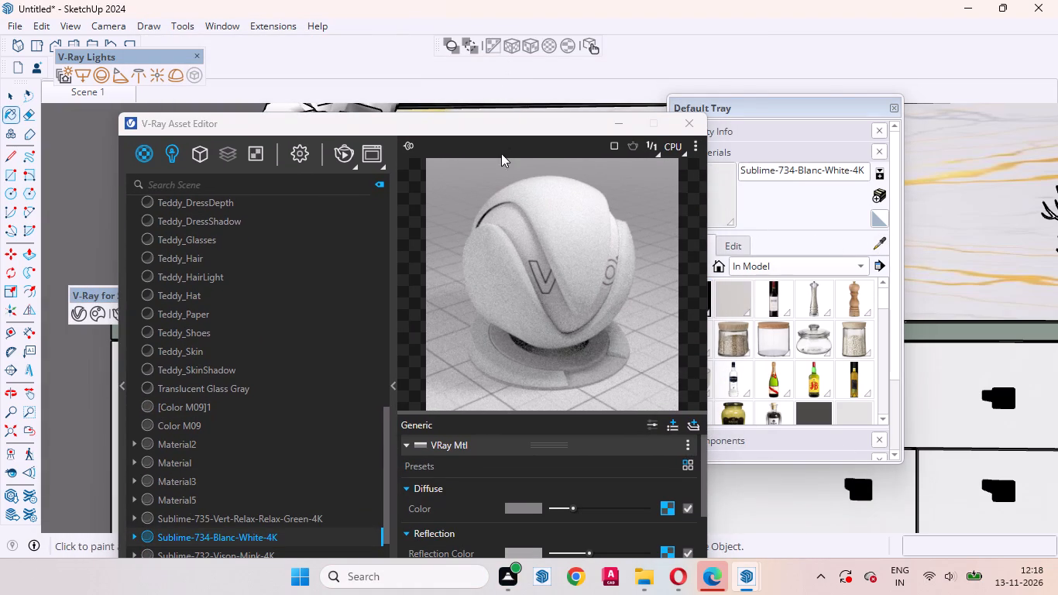
click(390, 386)
click(105, 93)
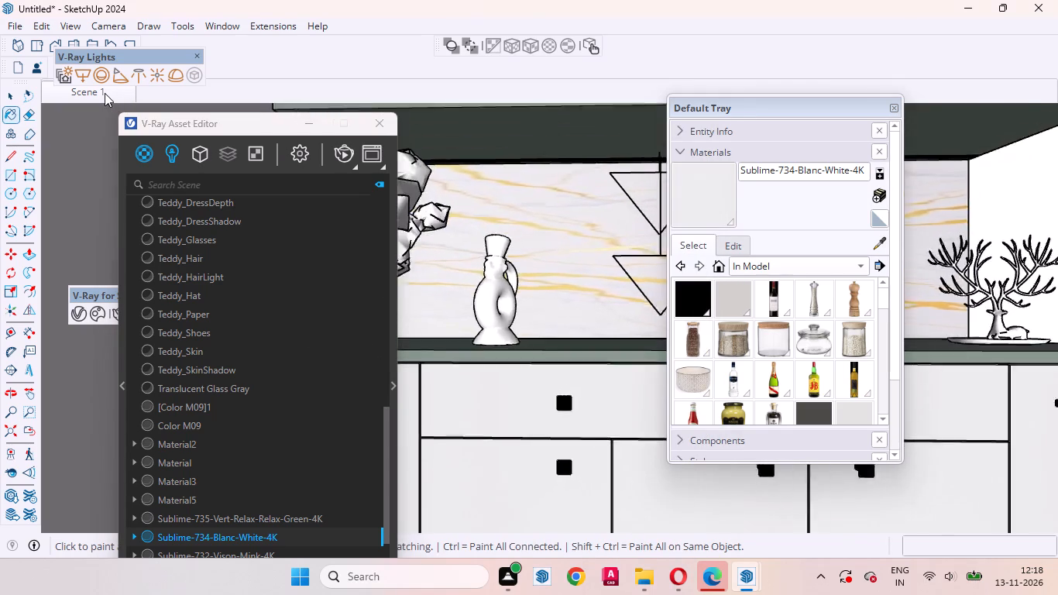
Set the V-Ray render output image width to 2000, keeping the 4:3 - Picture aspect ratio.
click(302, 159)
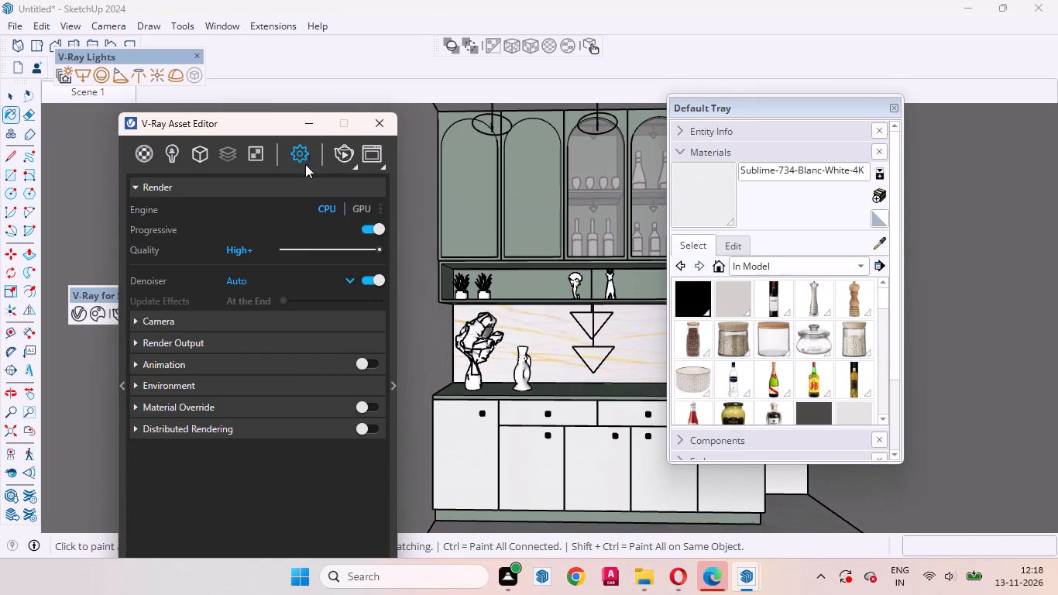
click(220, 326)
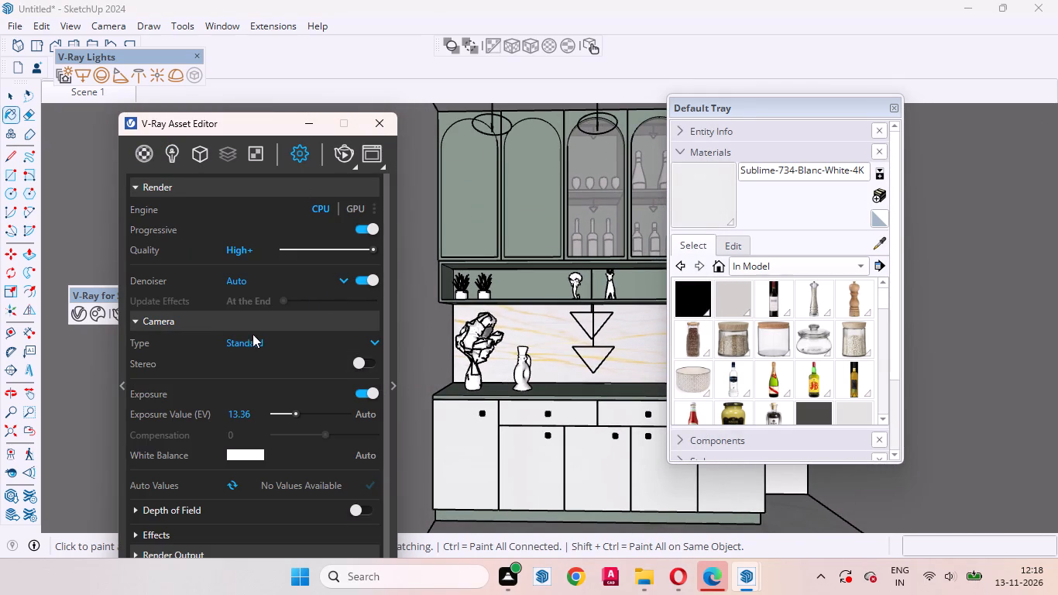
scroll(283, 312, down, 3)
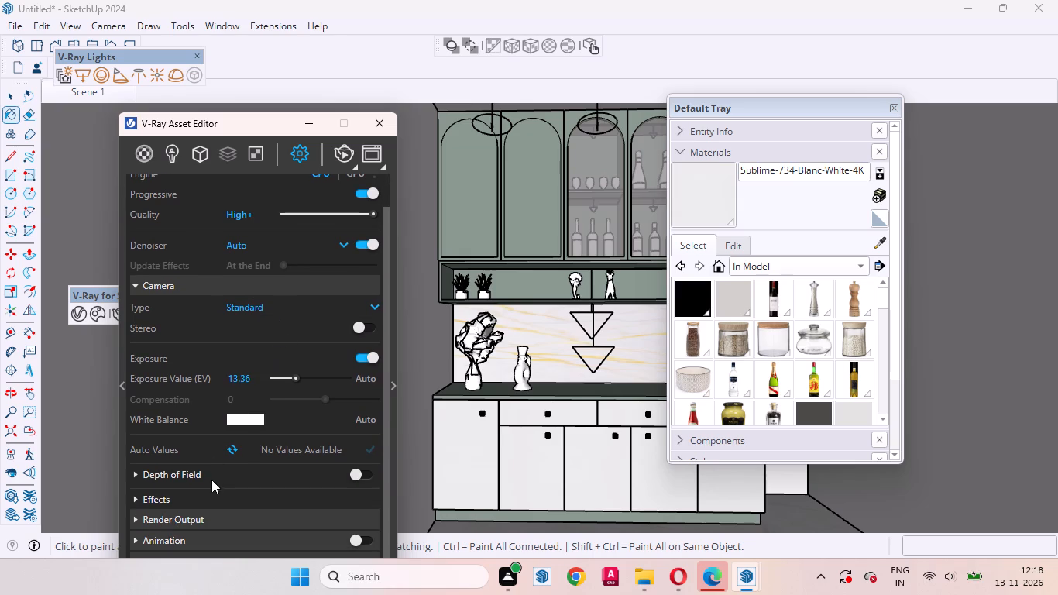
click(215, 518)
scroll(259, 267, down, 3)
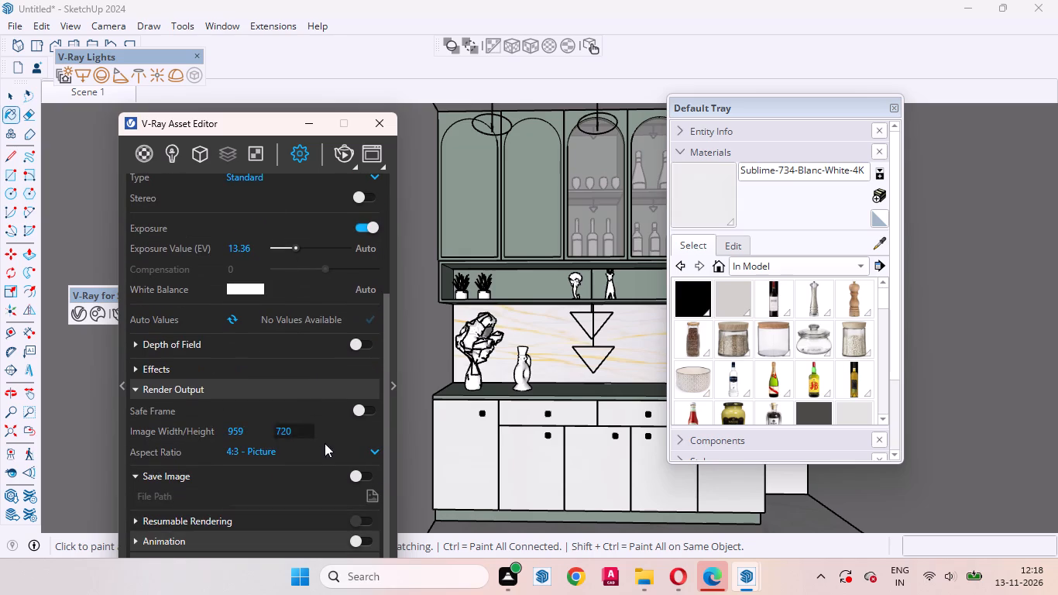
drag(246, 435, 211, 441)
key(BackSpace)
key(2)
text(00)
key(0)
key(Return)
Start a V-Ray render of the Scene 1 view and check the cabinets in the developing image.
click(352, 162)
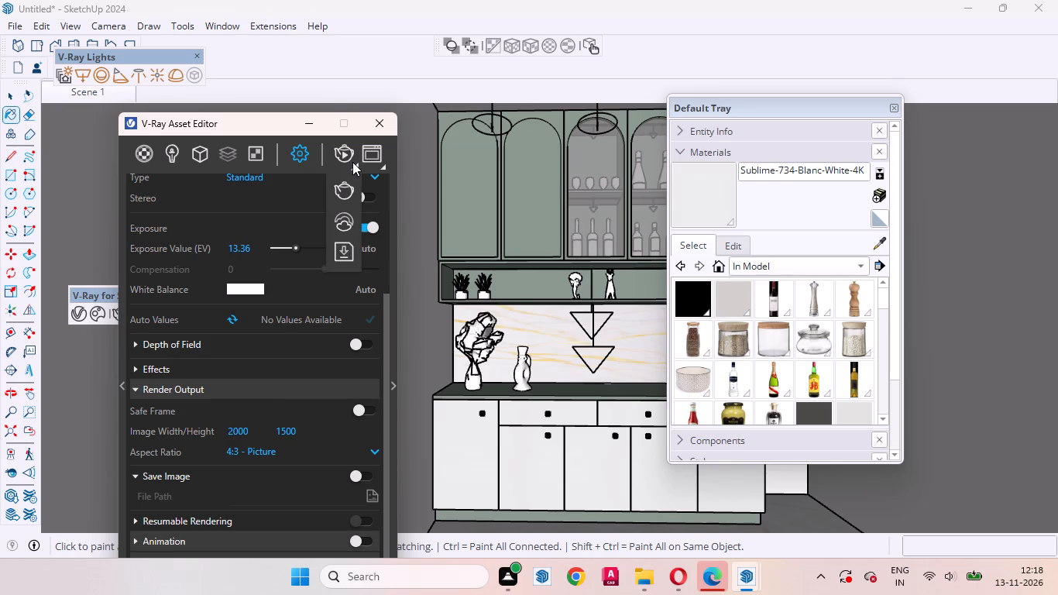
click(342, 156)
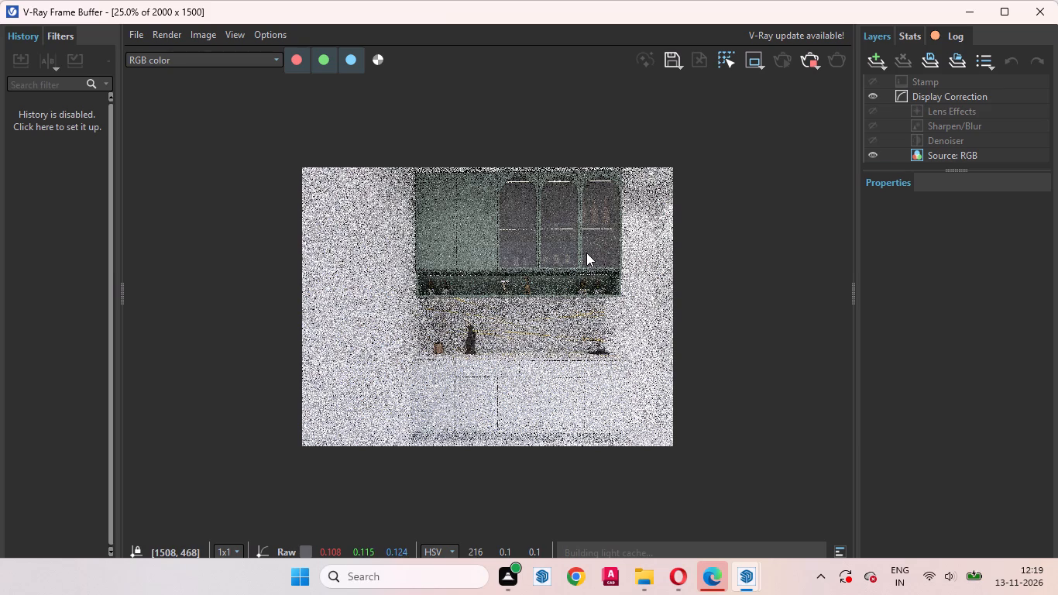
scroll(558, 244, up, 1)
scroll(556, 282, down, 1)
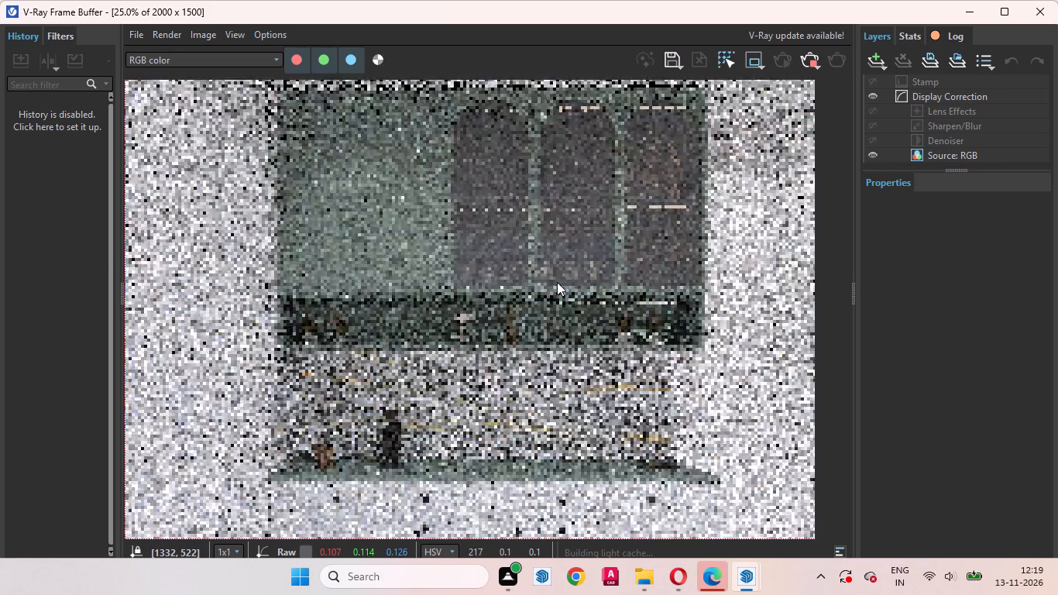
scroll(556, 384, down, 1)
scroll(532, 359, up, 1)
scroll(535, 359, down, 1)
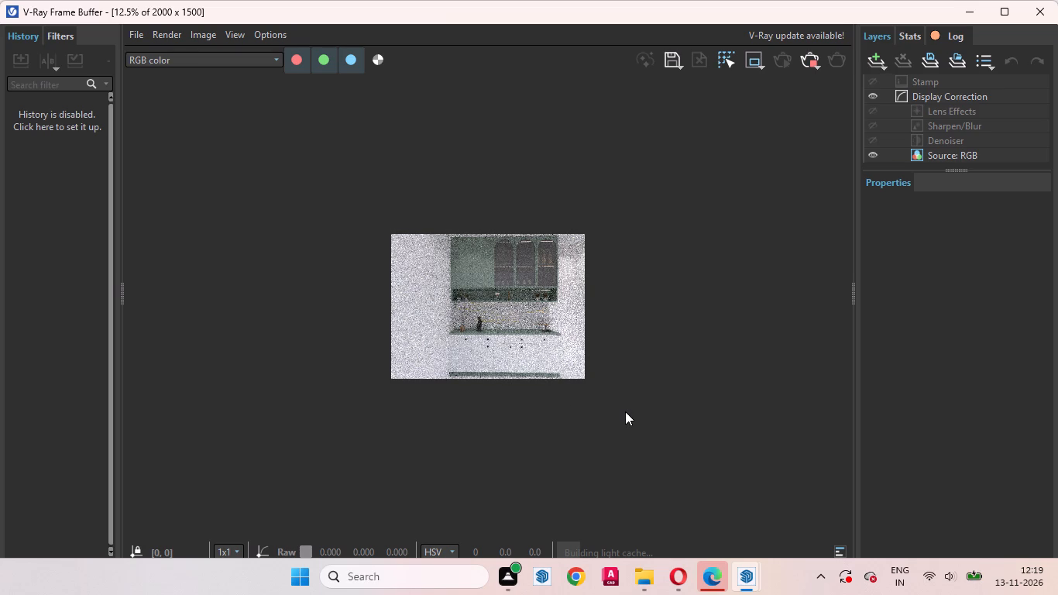
scroll(516, 374, up, 1)
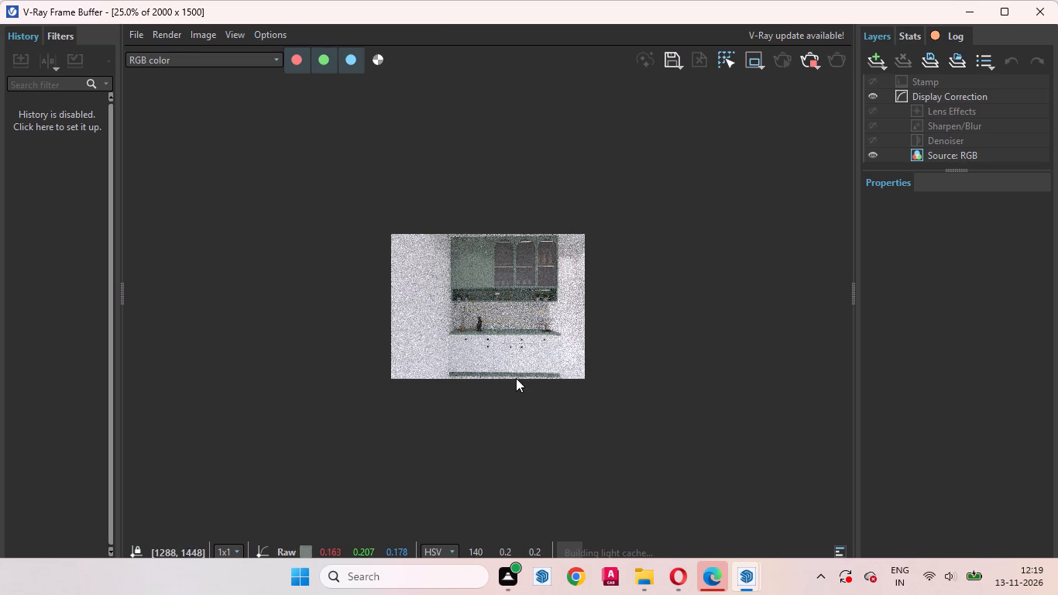
Examine the cabinet fronts, knobs, glass doors, shelf decor and backsplash in the developing V-Ray render.
scroll(563, 439, up, 1)
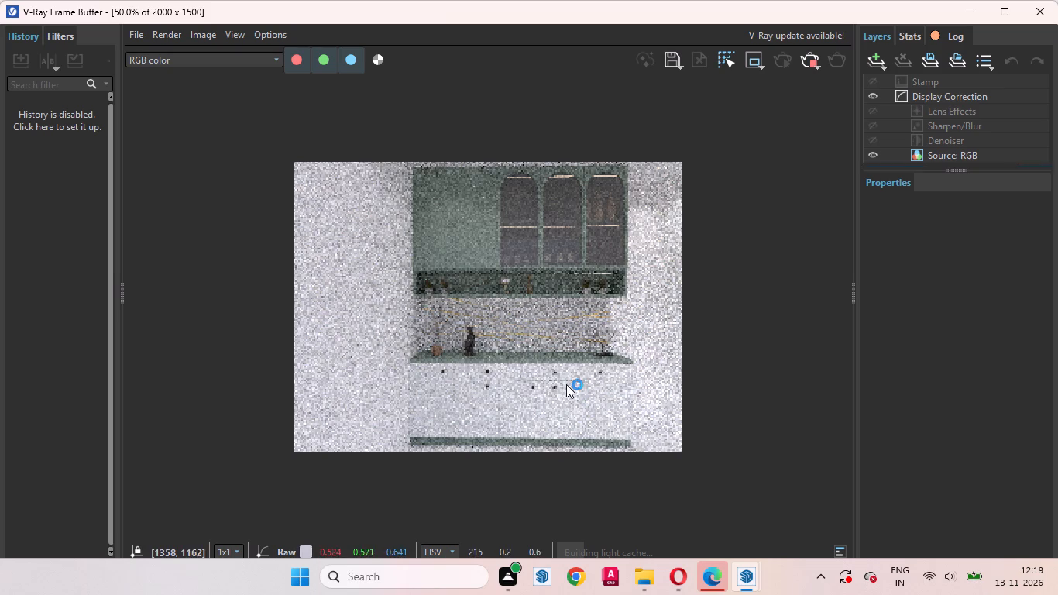
scroll(519, 409, down, 1)
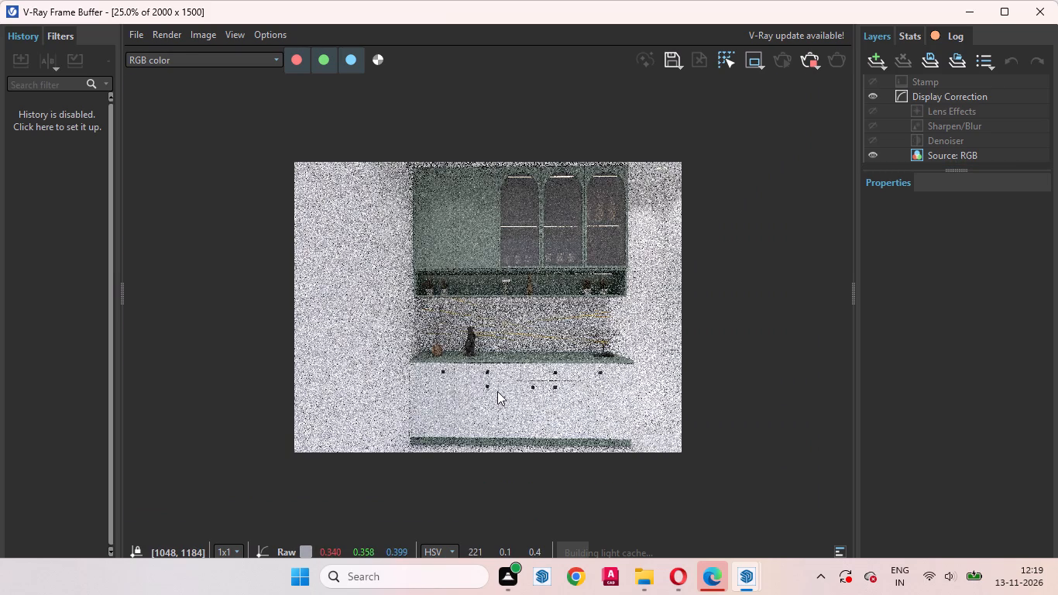
scroll(509, 383, up, 1)
scroll(509, 383, down, 1)
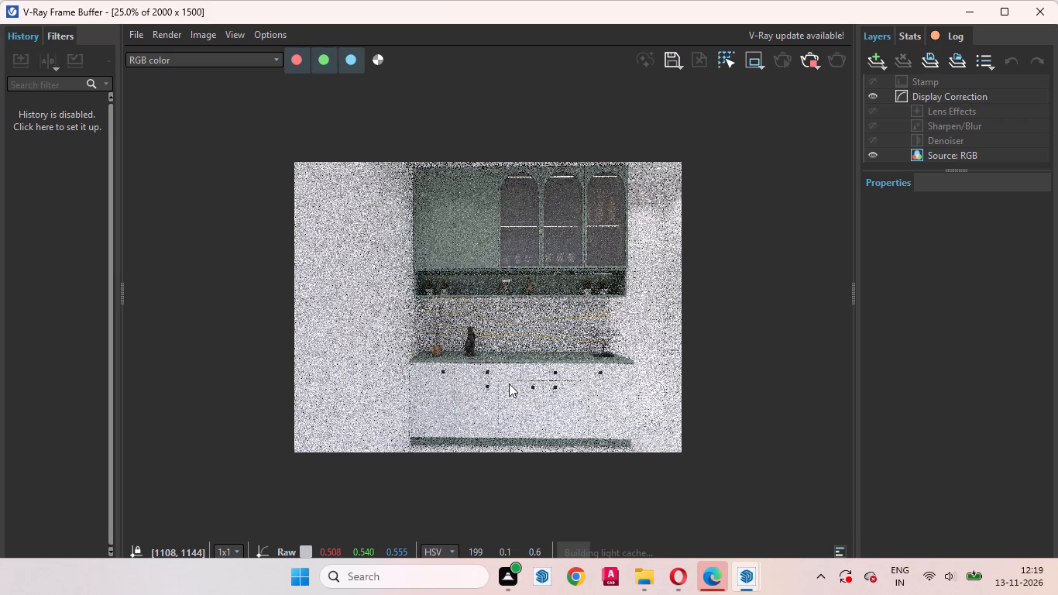
middle_drag(586, 387, 556, 382)
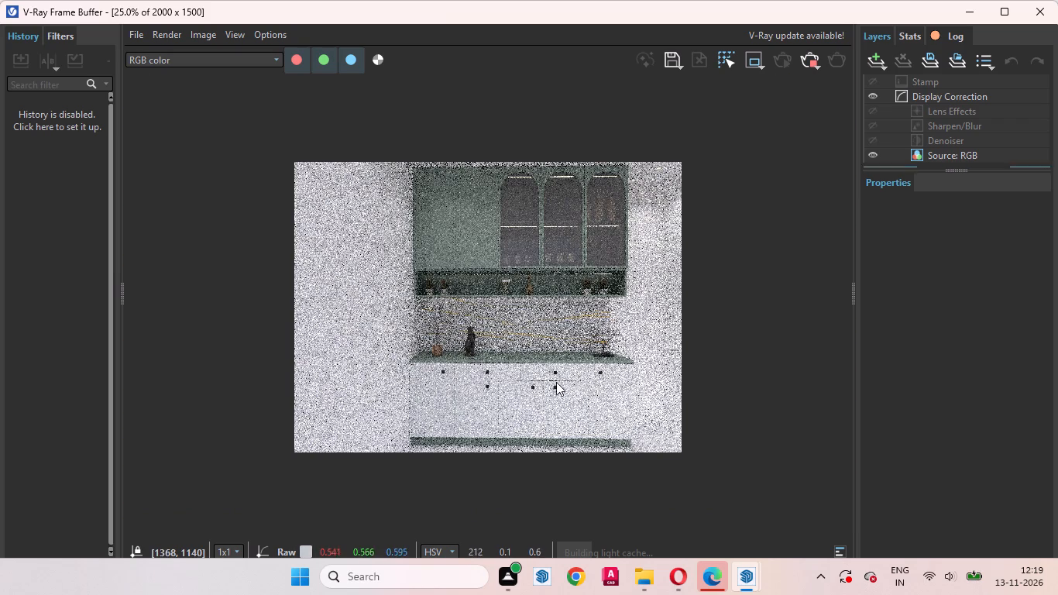
middle_drag(556, 382, 555, 382)
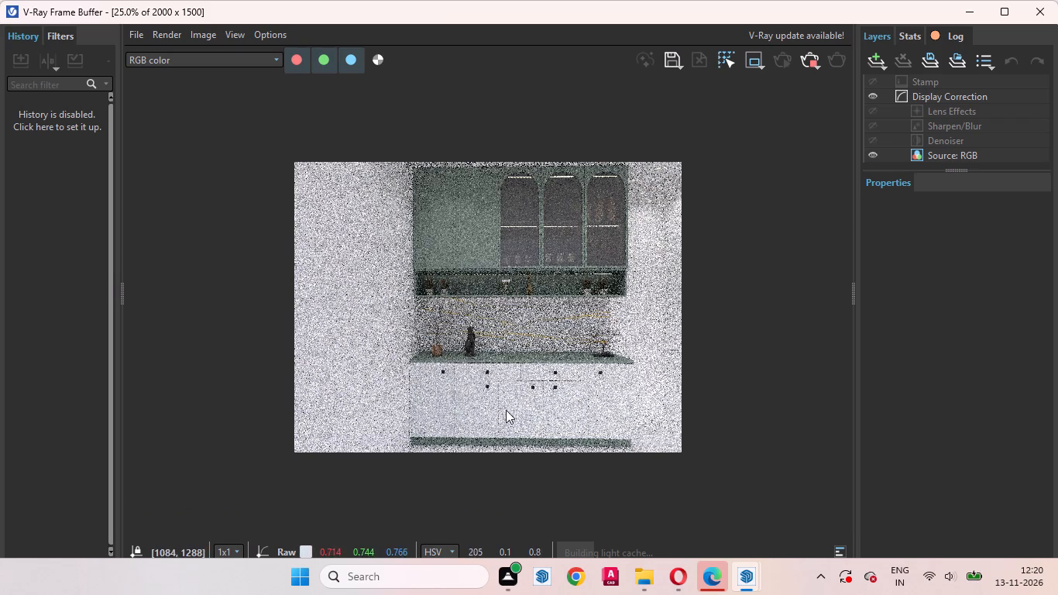
scroll(506, 410, up, 1)
scroll(494, 415, down, 1)
middle_drag(519, 406, 520, 406)
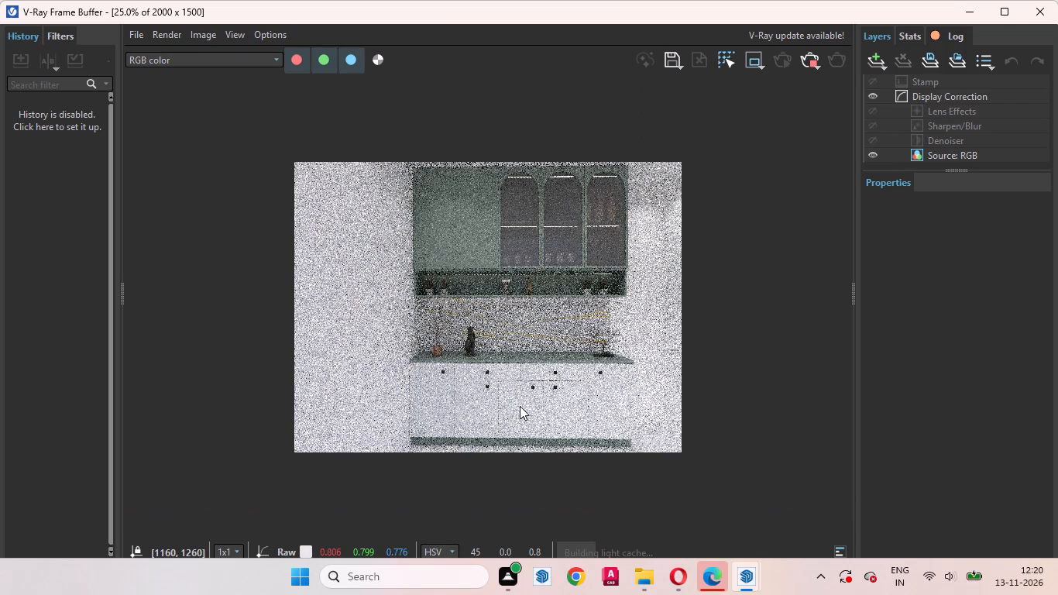
middle_drag(520, 406, 483, 390)
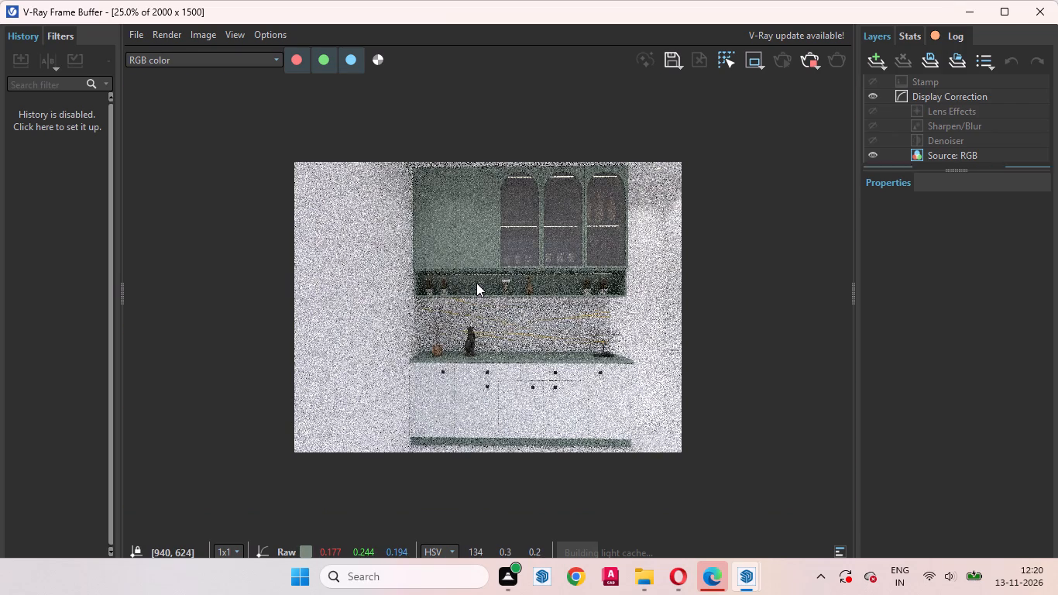
scroll(476, 283, up, 1)
scroll(471, 318, down, 1)
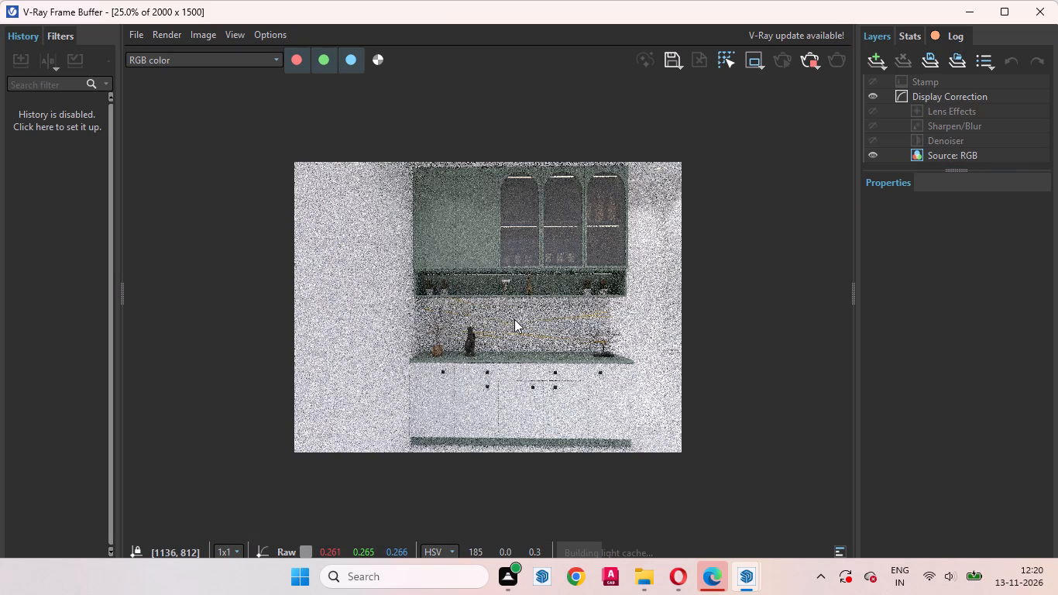
scroll(514, 324, up, 1)
scroll(512, 333, down, 1)
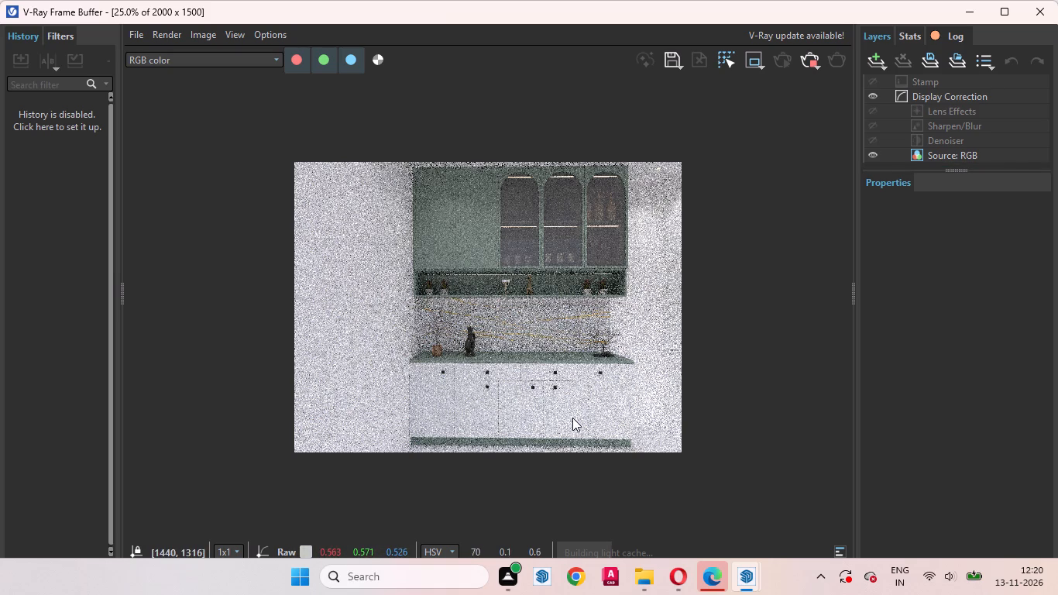
scroll(572, 418, up, 1)
scroll(572, 418, down, 1)
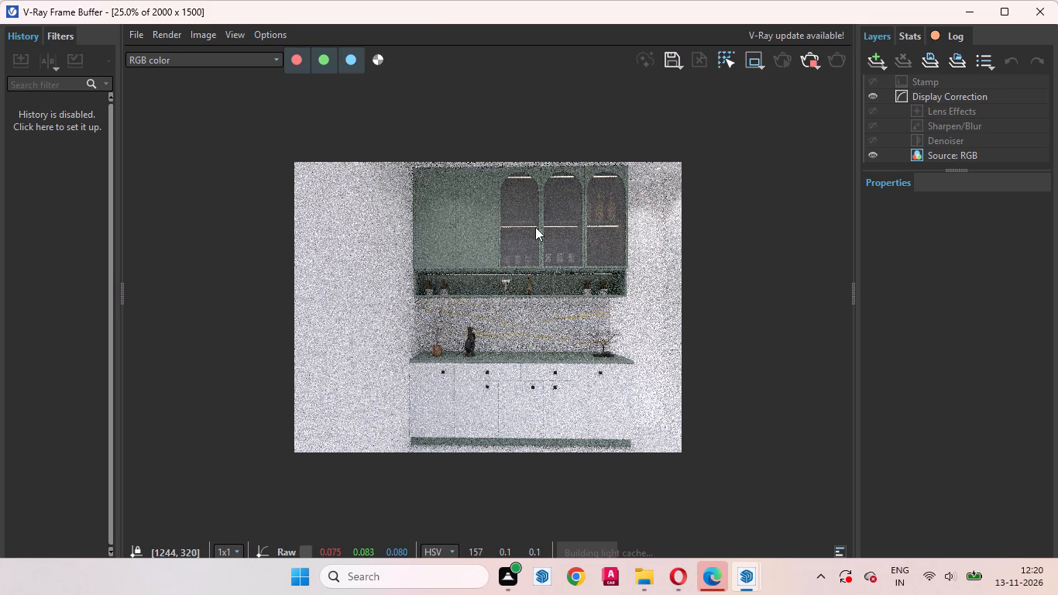
drag(495, 301, 407, 243)
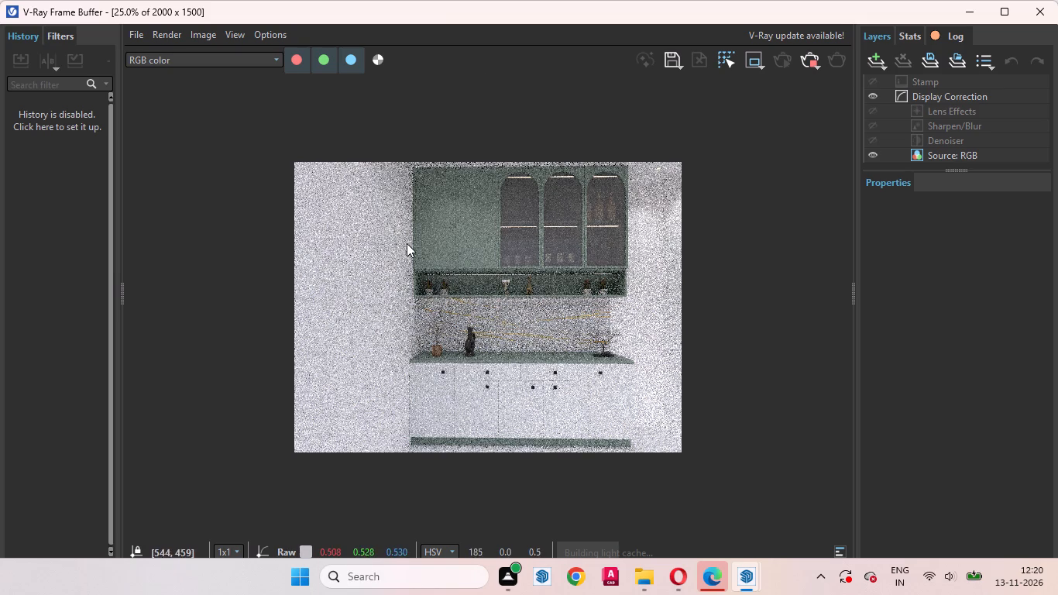
drag(407, 243, 430, 307)
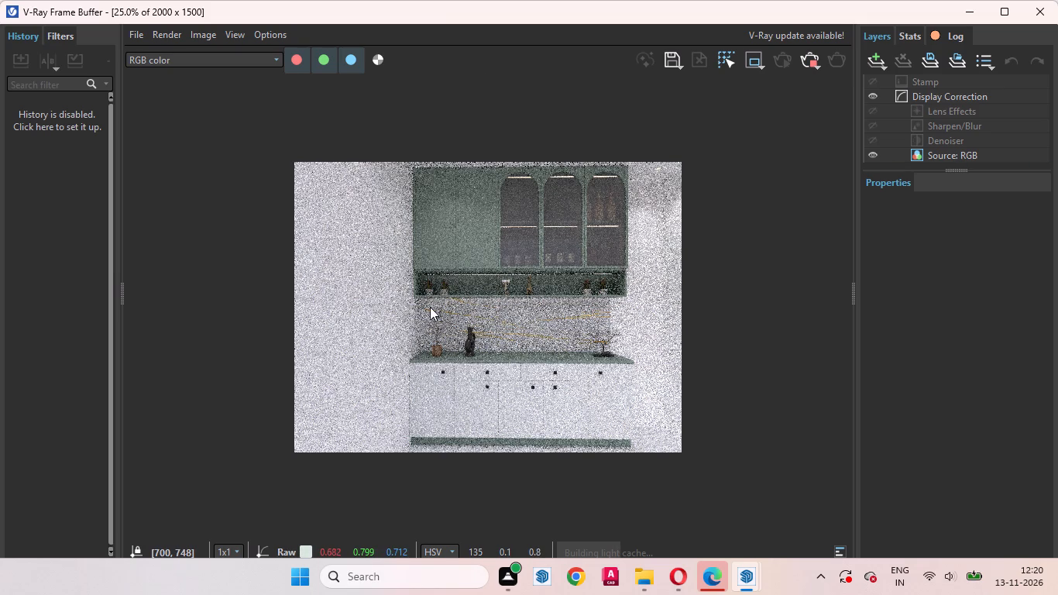
drag(430, 307, 450, 261)
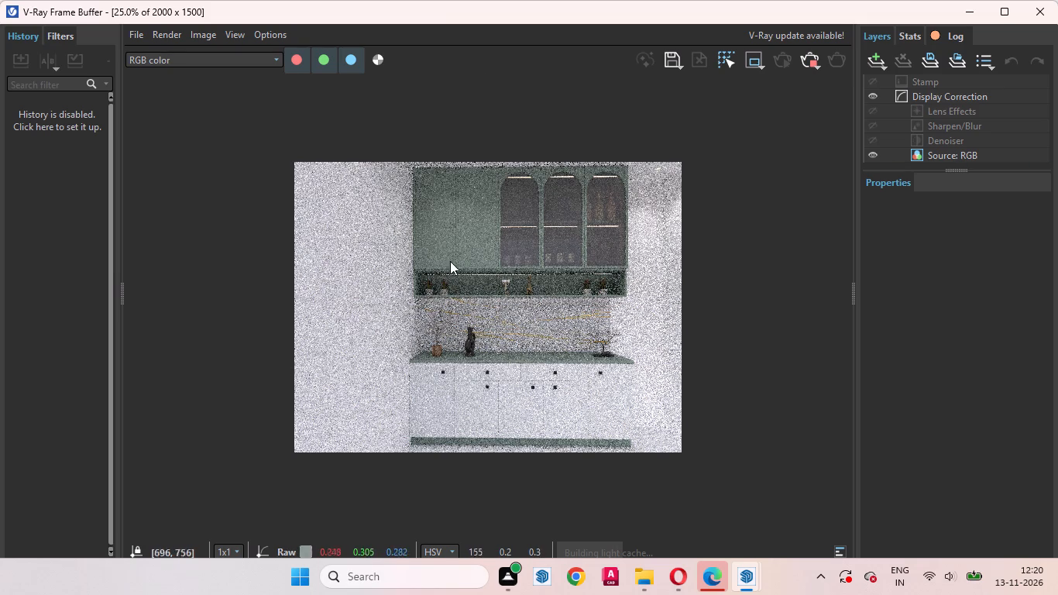
drag(450, 261, 550, 284)
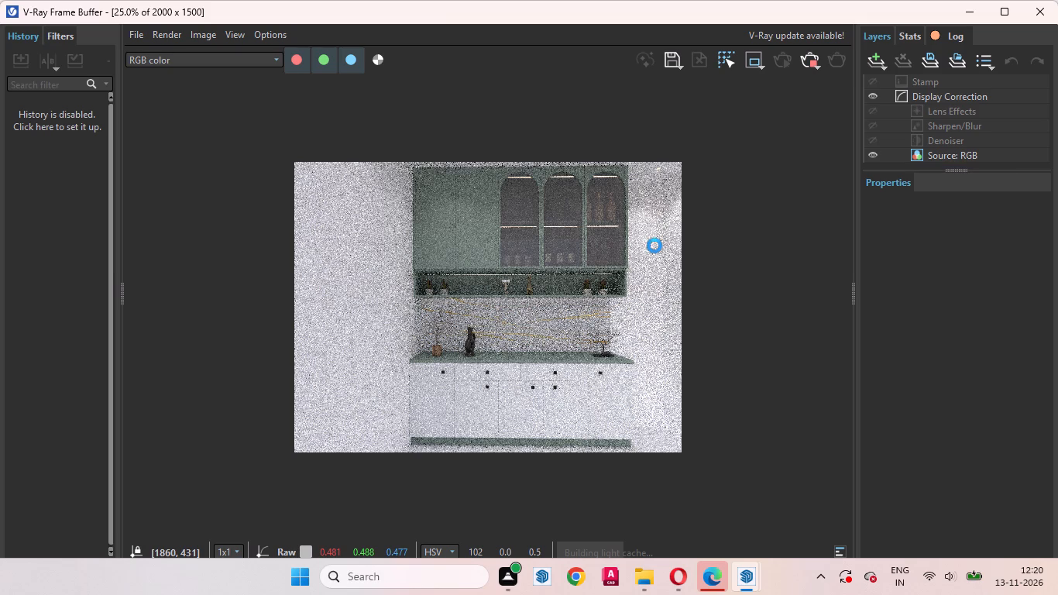
drag(634, 258, 592, 249)
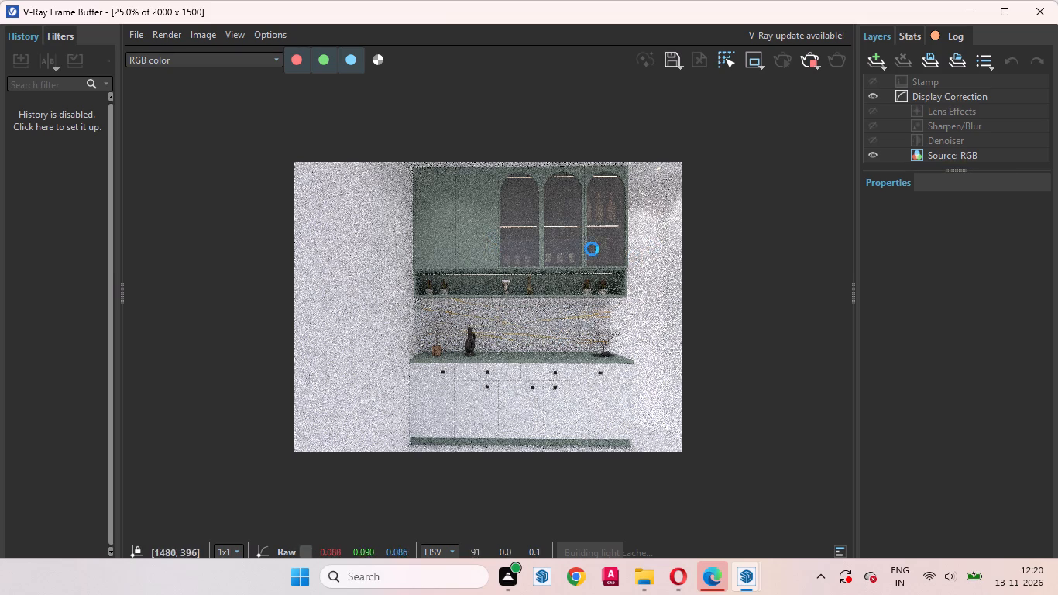
drag(592, 249, 570, 330)
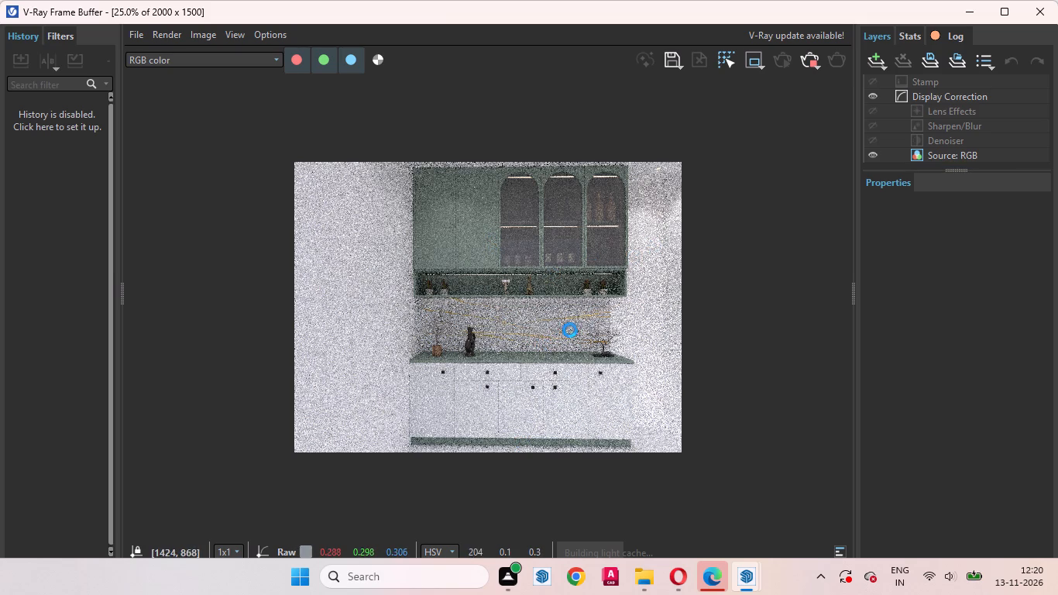
drag(570, 330, 549, 335)
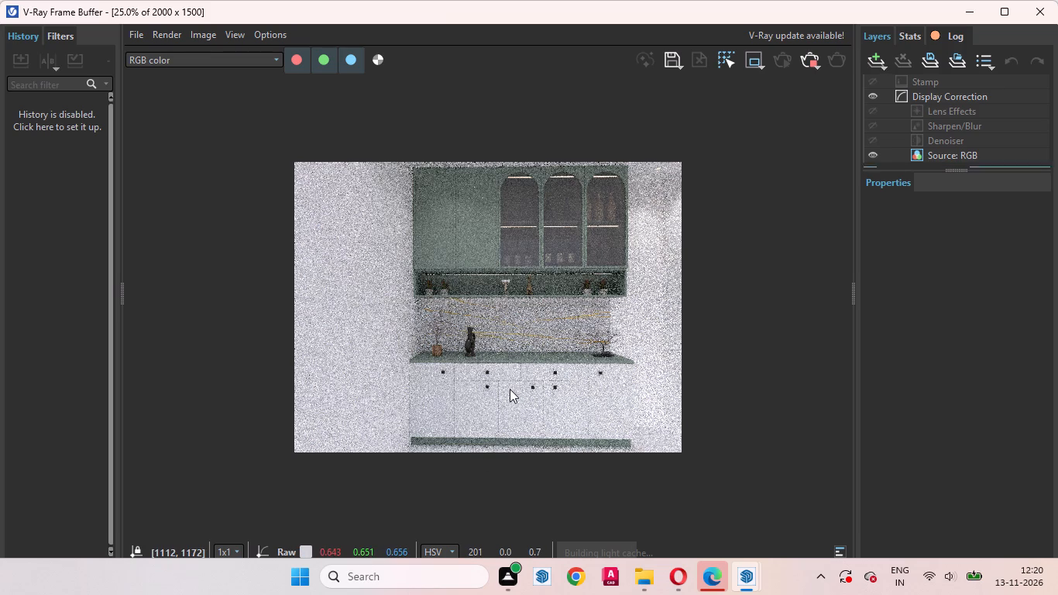
ctrl+scroll(551, 386, up, 3)
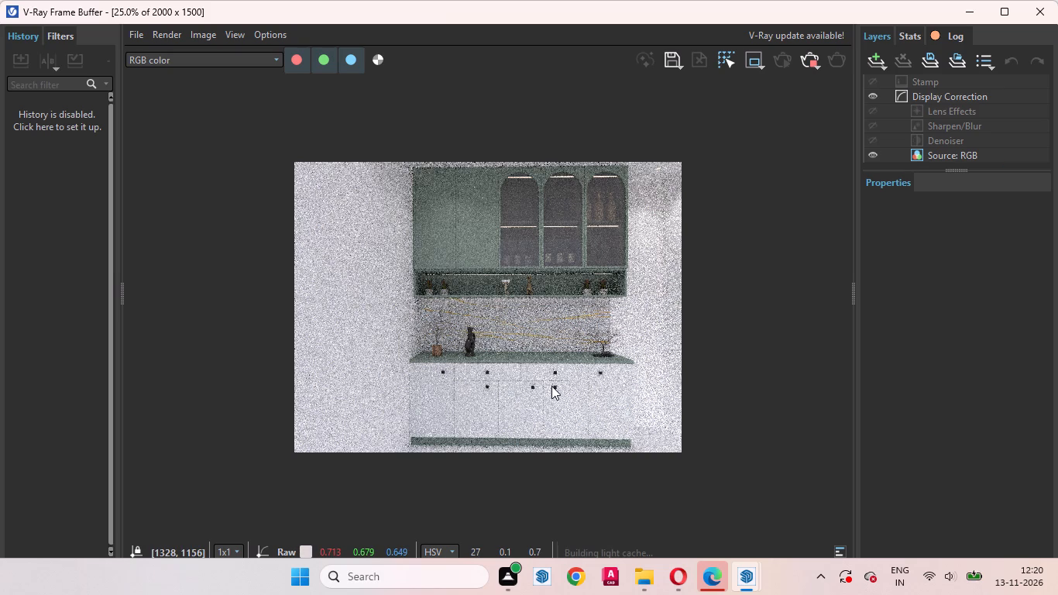
ctrl+scroll(551, 386, down, 1)
Examine how the restarted render frames the upper cabinets, countertop and base units as a whole.
ctrl+scroll(551, 386, down, 1)
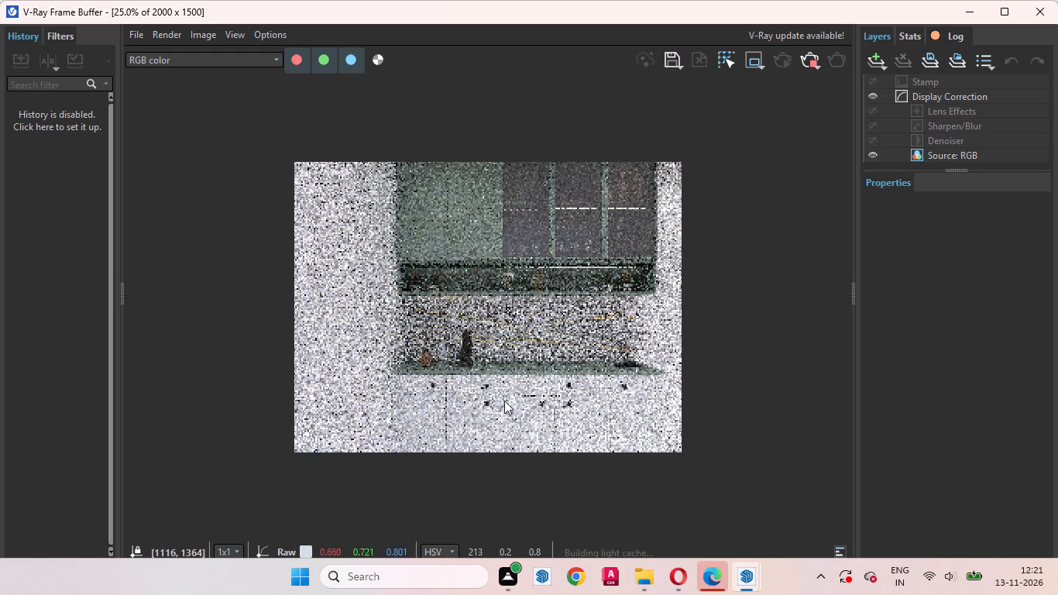
ctrl+scroll(561, 371, down, 2)
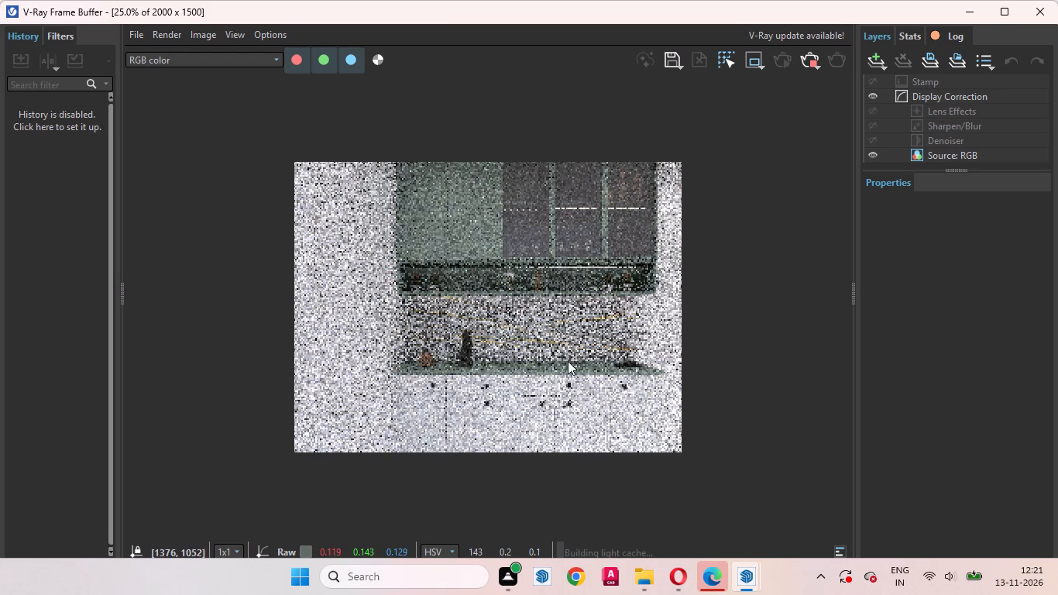
scroll(421, 310, down, 2)
scroll(503, 306, up, 1)
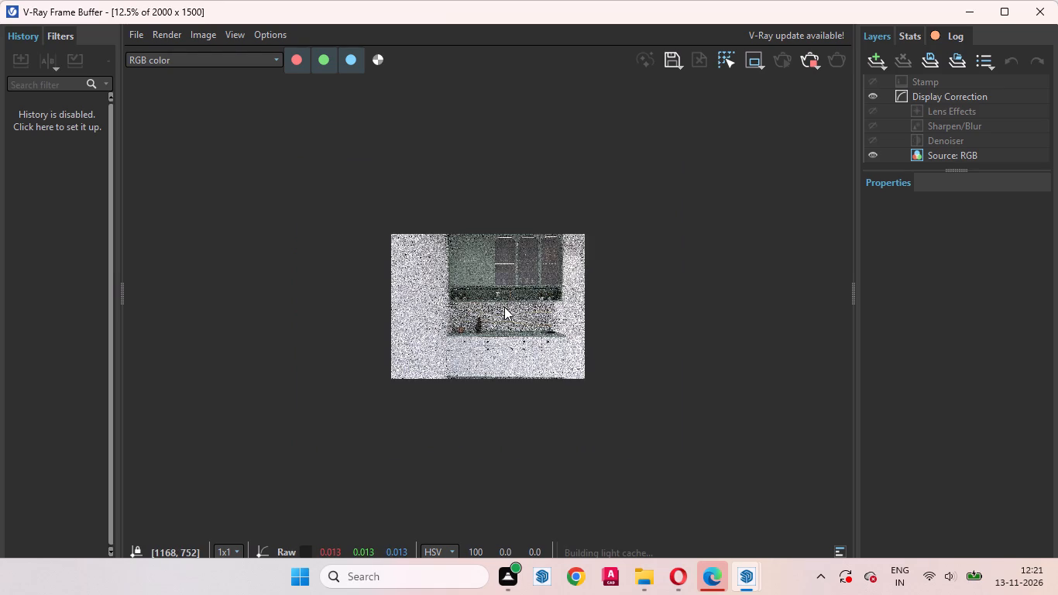
scroll(504, 307, up, 1)
scroll(504, 313, down, 1)
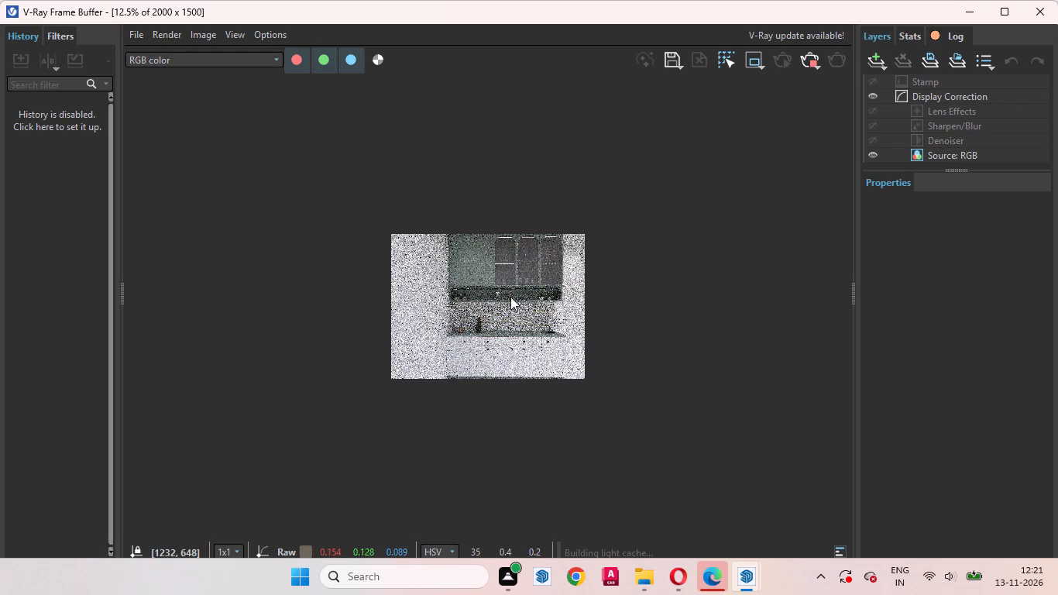
middle_drag(516, 308, 526, 339)
scroll(532, 346, up, 2)
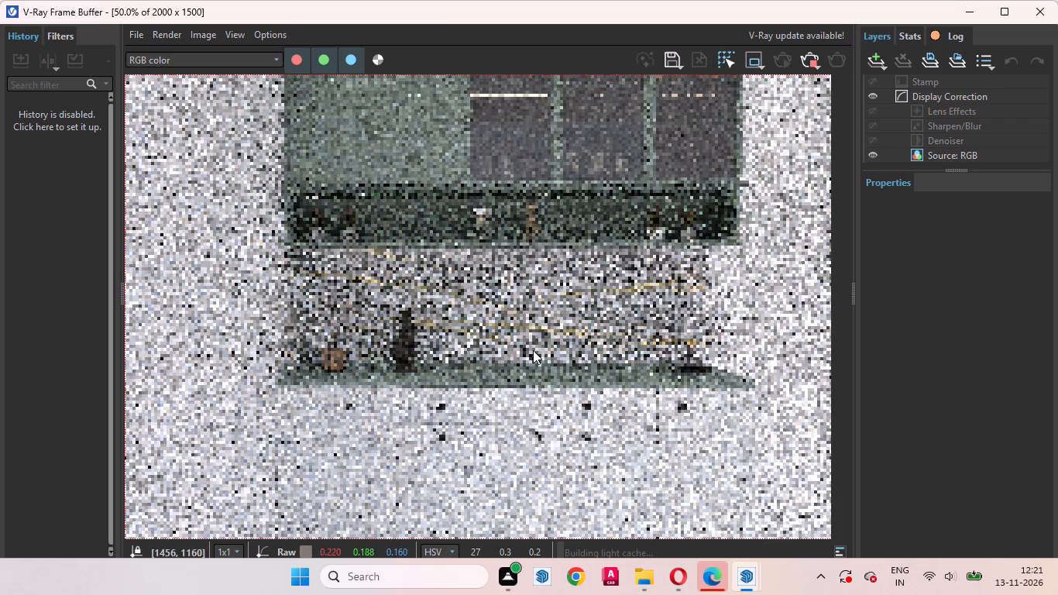
scroll(526, 387, down, 2)
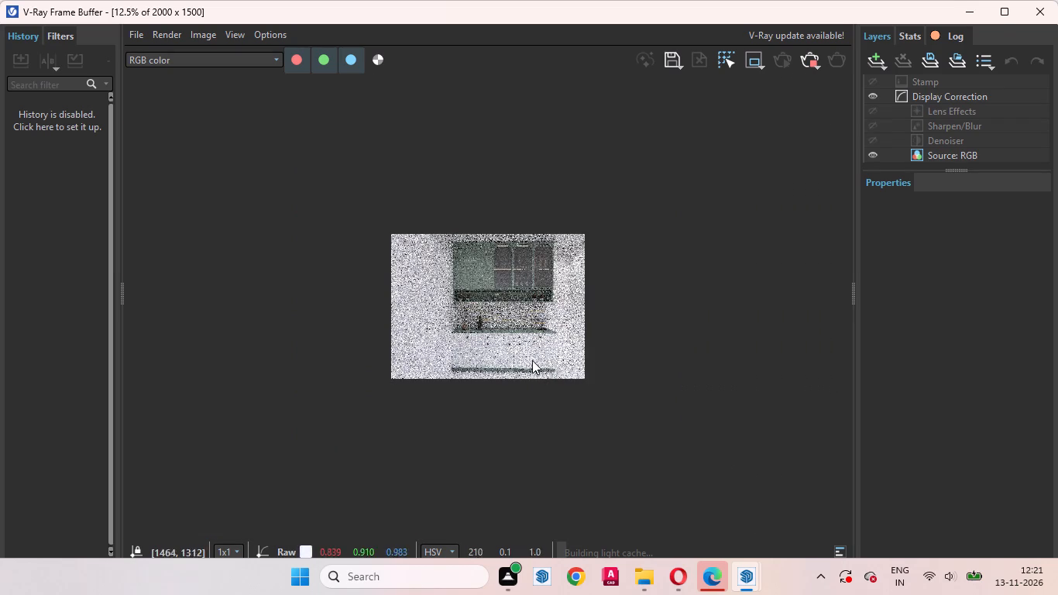
scroll(501, 293, up, 1)
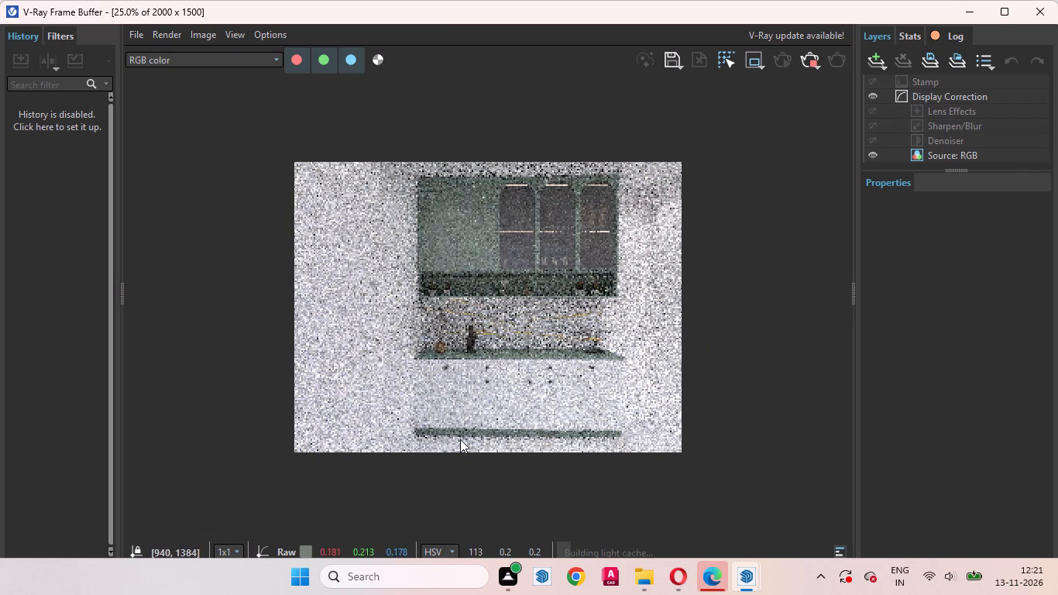
Stop the running render, return to the SketchUp model and move the Default Tray clear of the cabinet.
click(806, 61)
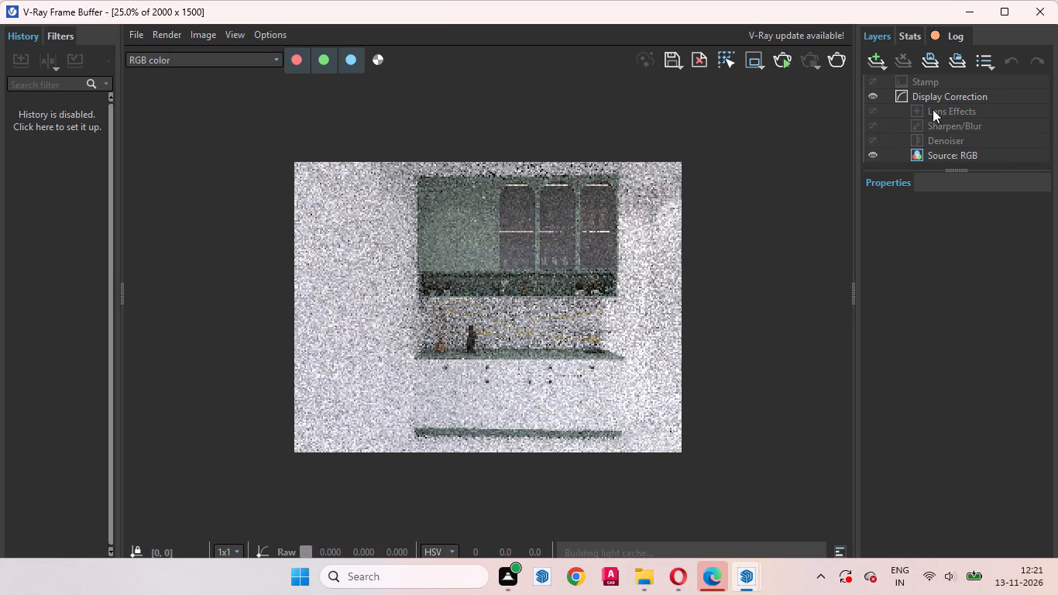
click(960, 10)
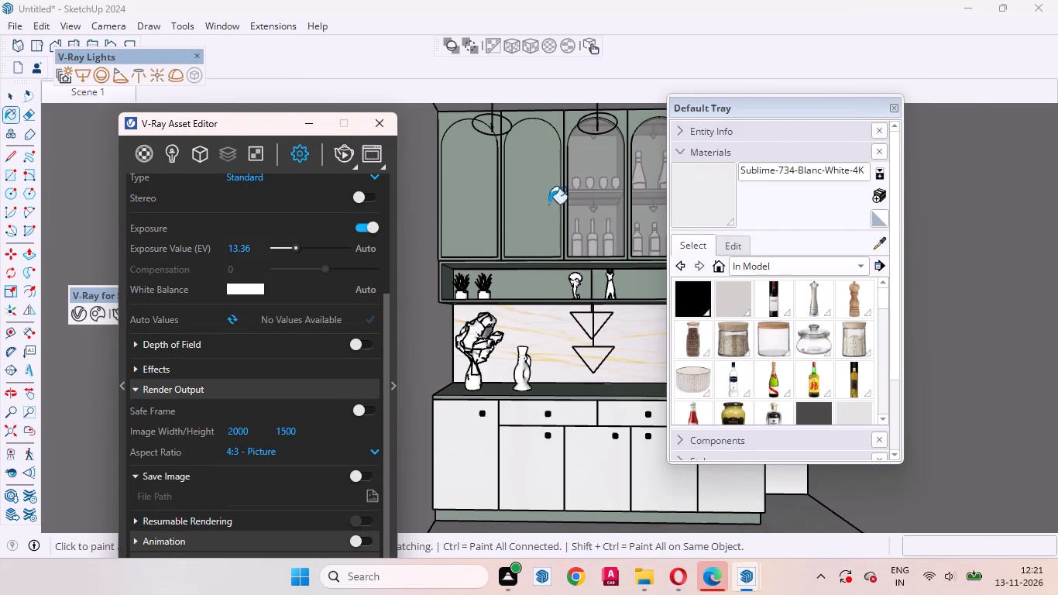
drag(777, 108, 929, 108)
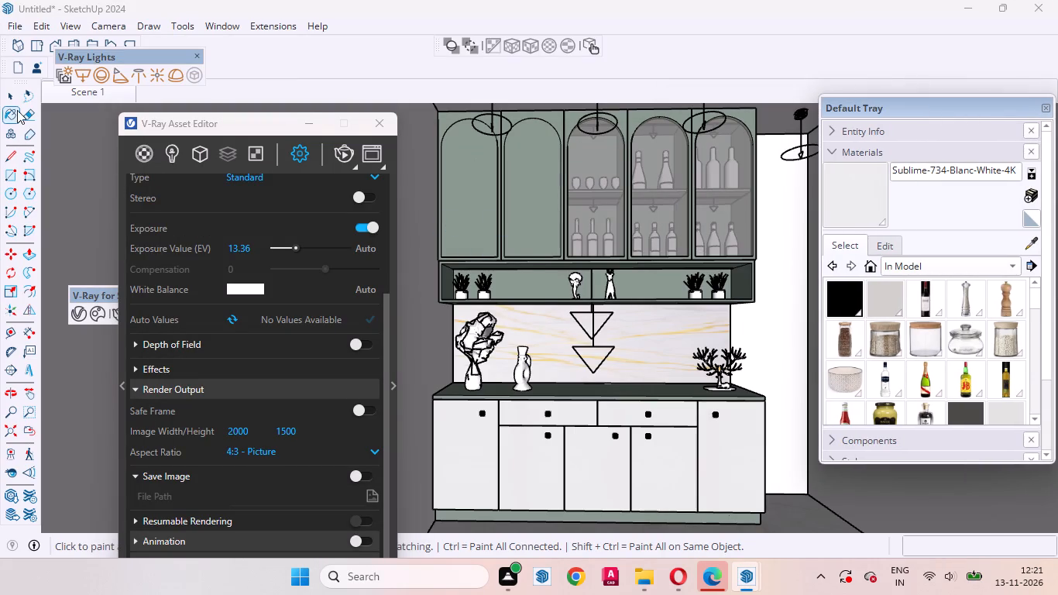
Move the Decorative Deer 97-30 on the countertop about 3 1/8" inward, toward the middle of the cabinet.
click(8, 94)
click(10, 90)
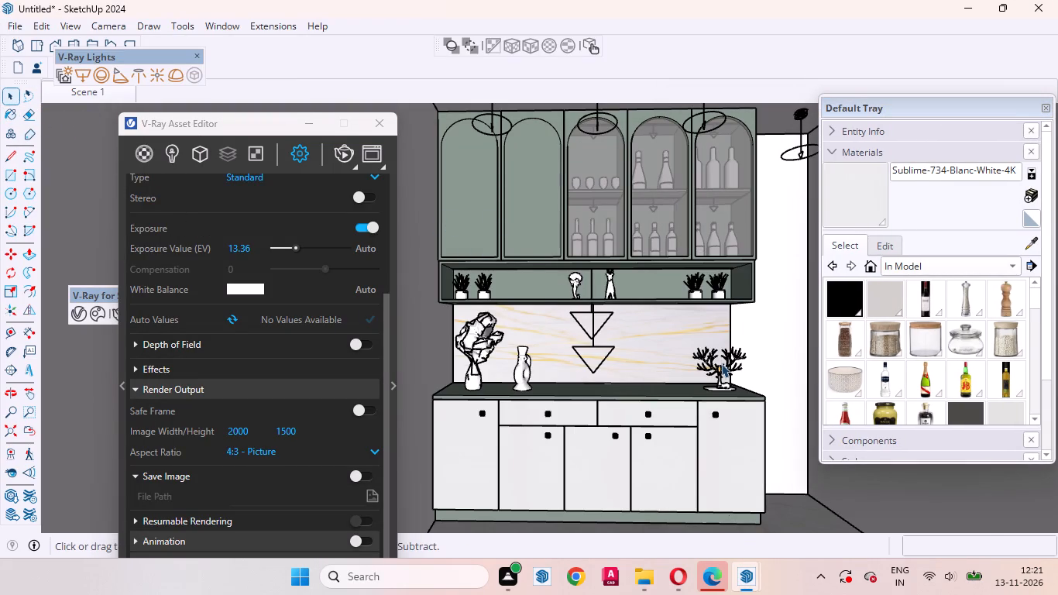
click(721, 366)
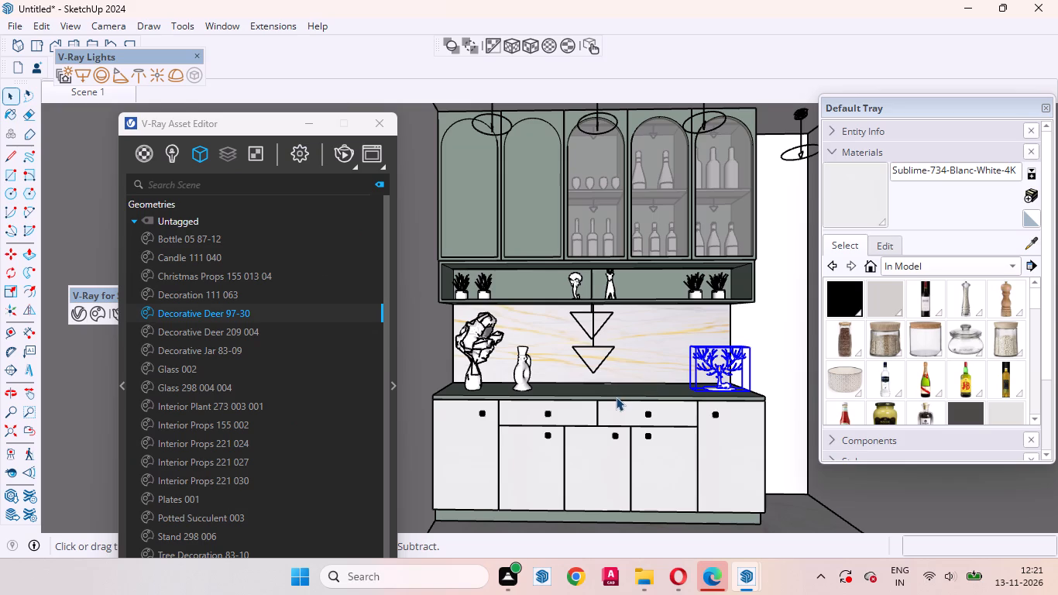
key(m)
click(733, 451)
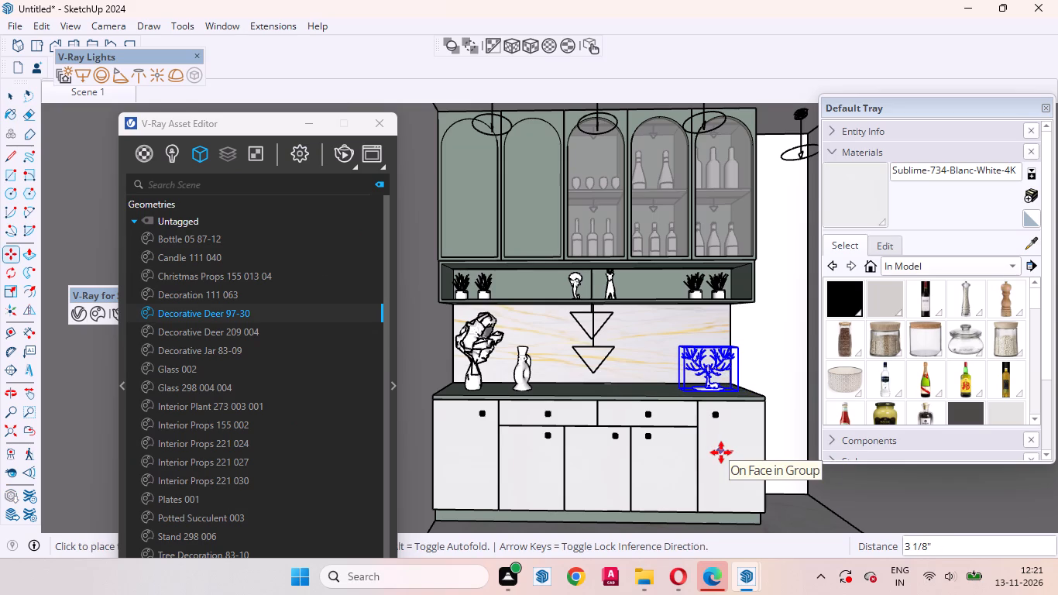
click(721, 452)
key(space)
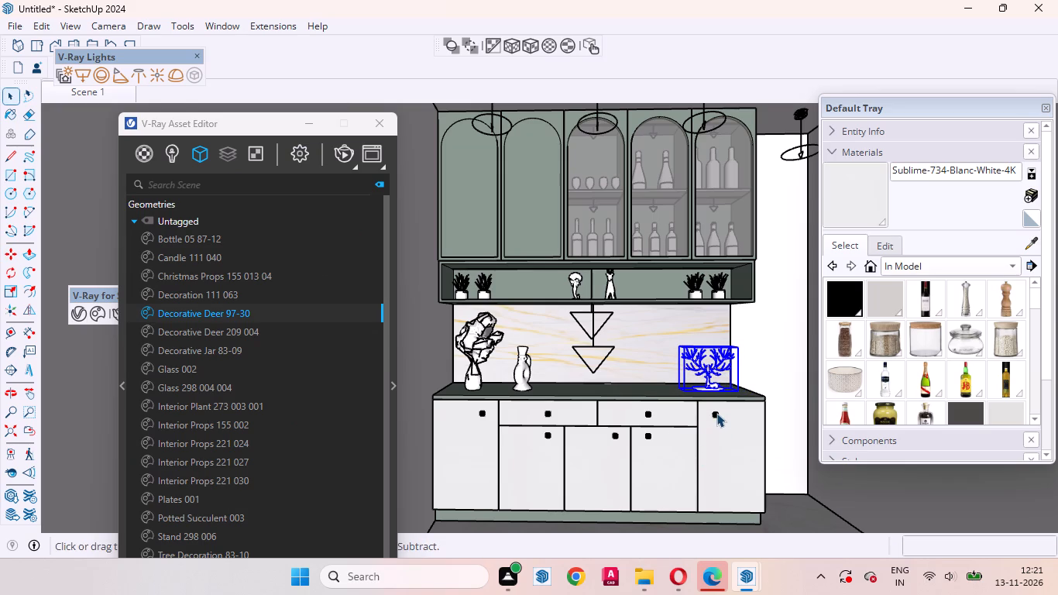
Move the knobs of the two rightmost base cabinet doors 2" toward the doors' left edges.
click(716, 413)
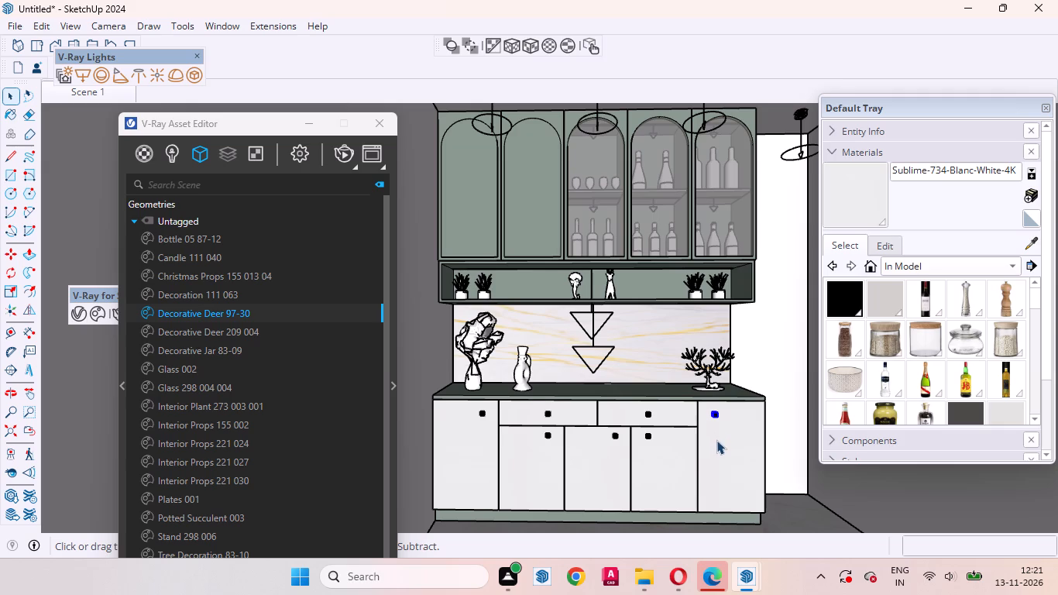
scroll(719, 449, up, 1)
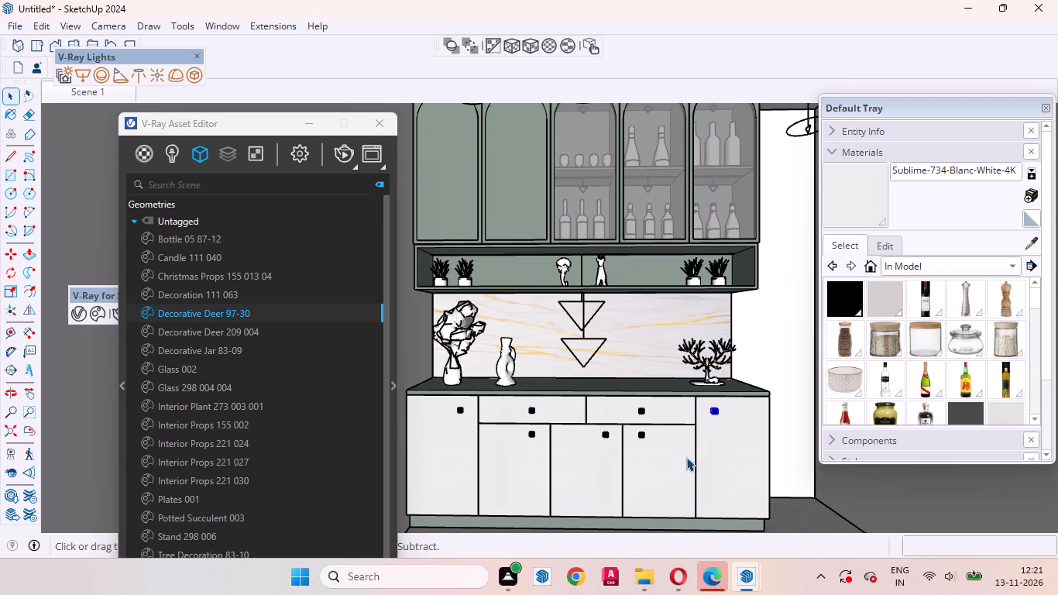
ctrl+click(641, 436)
key(m)
scroll(731, 460, up, 2)
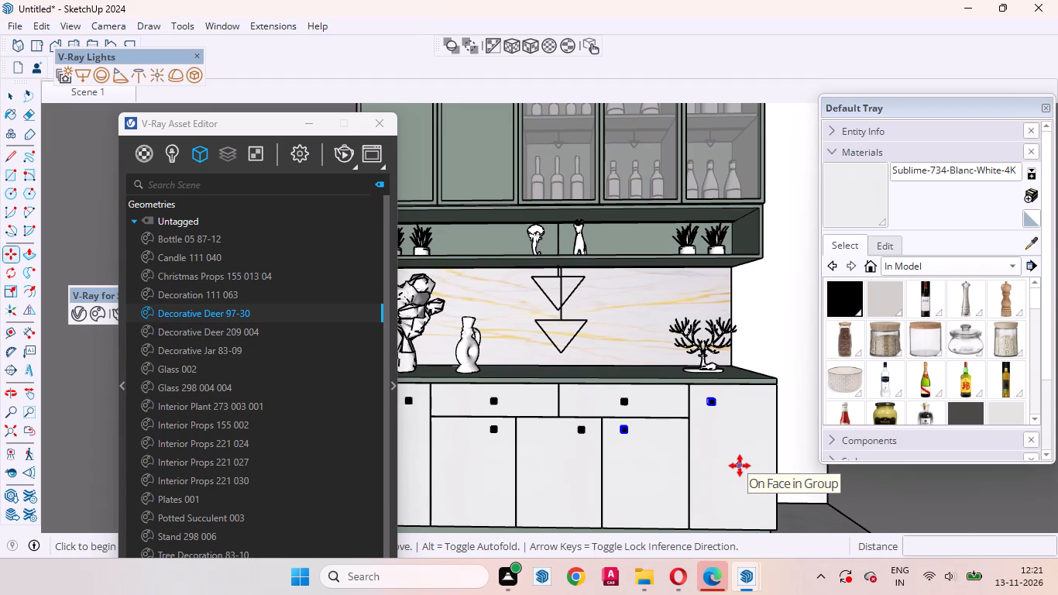
click(740, 466)
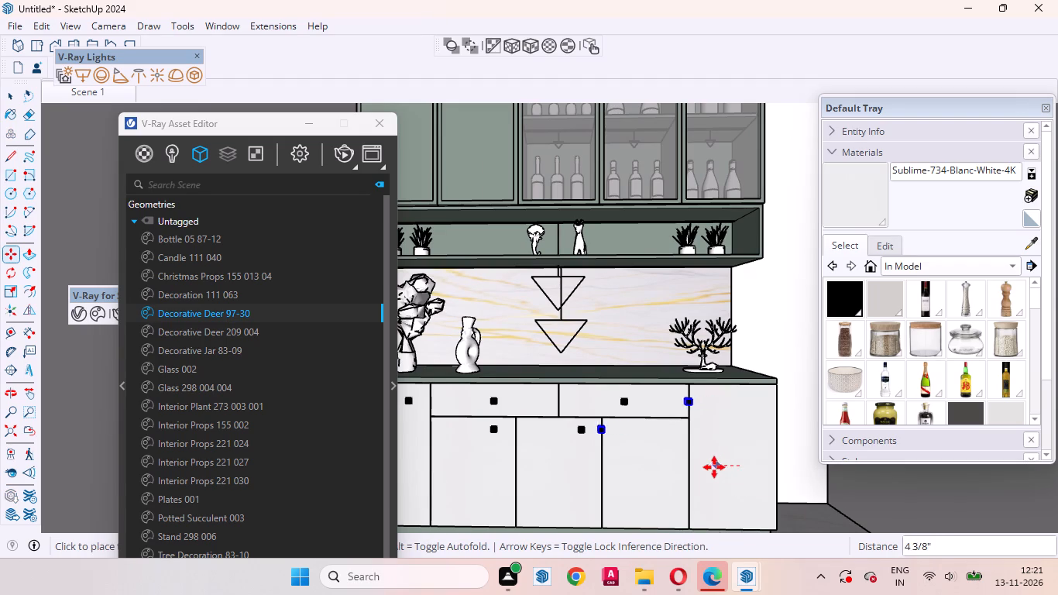
key(2)
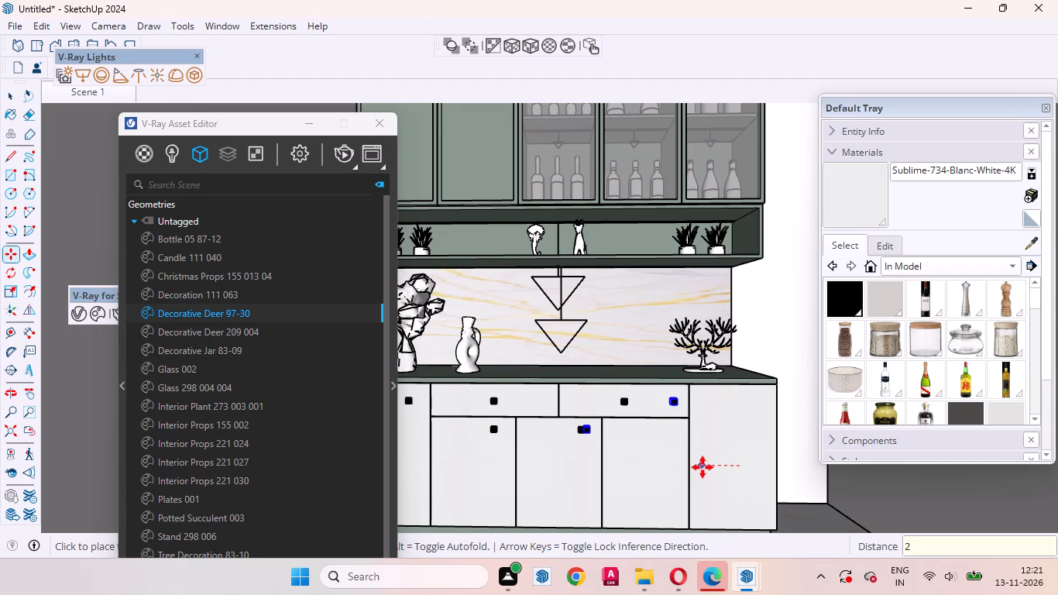
key(Return)
key(space)
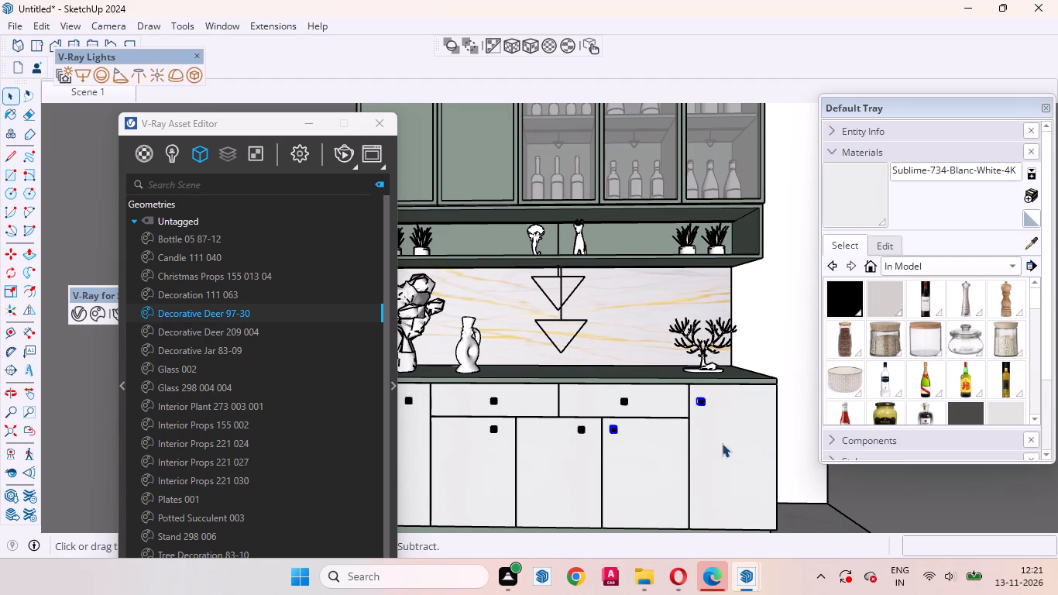
Move the knobs of the three other base cabinet doors 2" toward the doors' right edges.
click(582, 429)
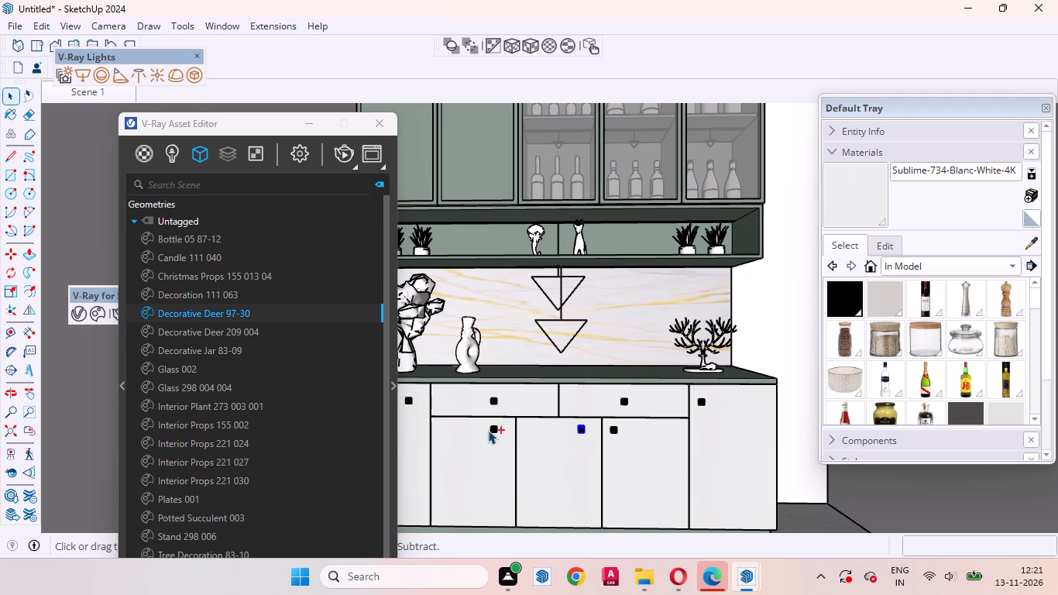
ctrl+click(491, 429)
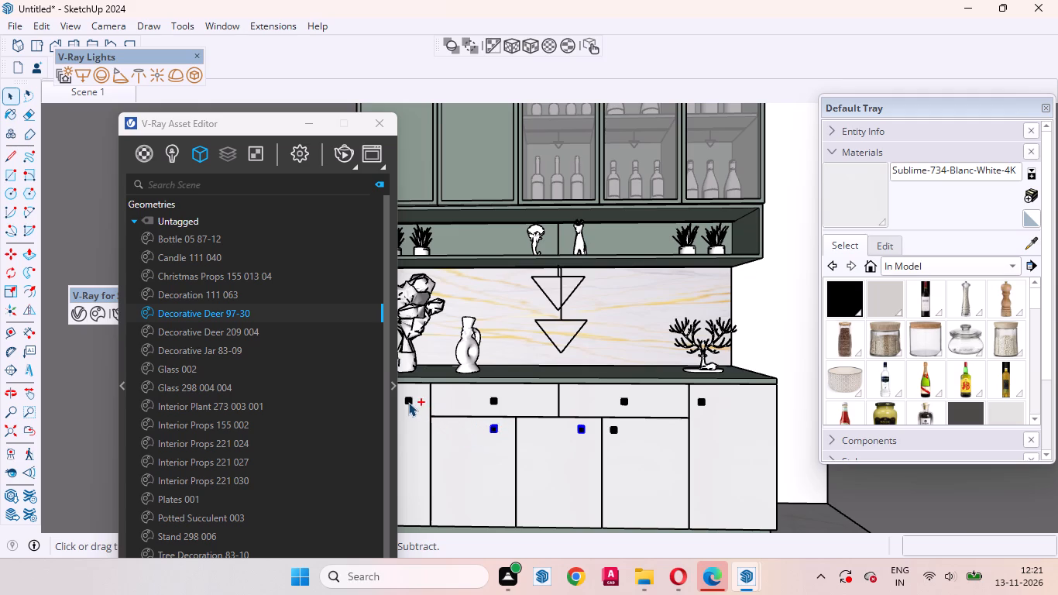
ctrl+click(407, 402)
key(m)
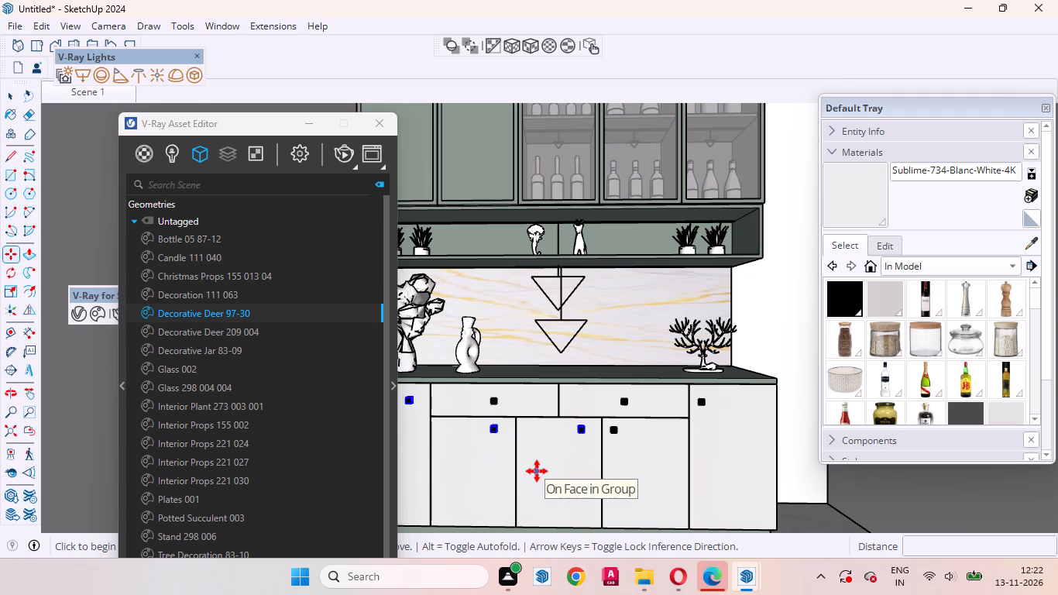
click(537, 471)
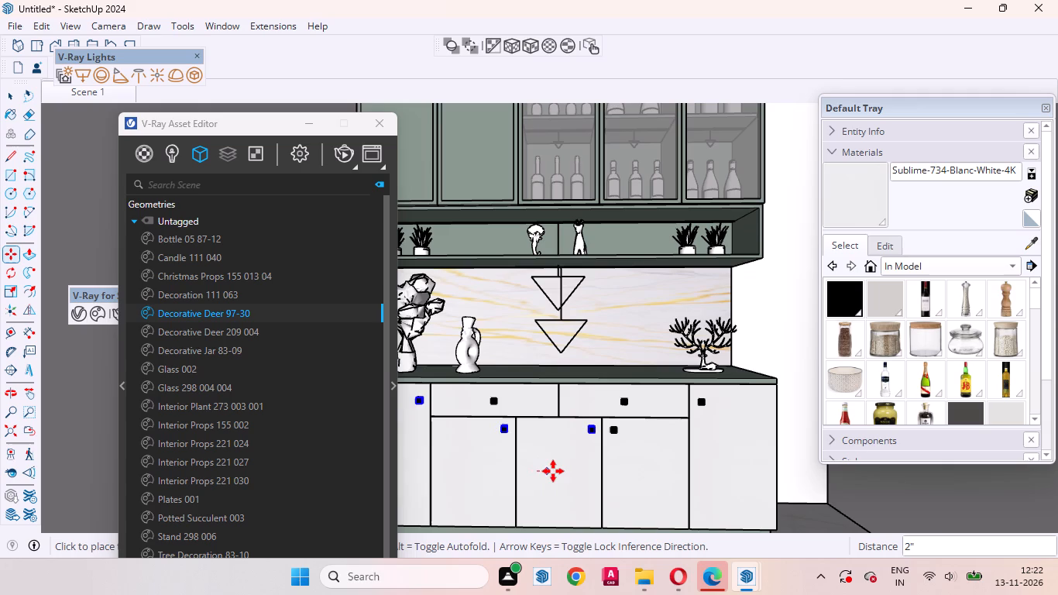
key(2)
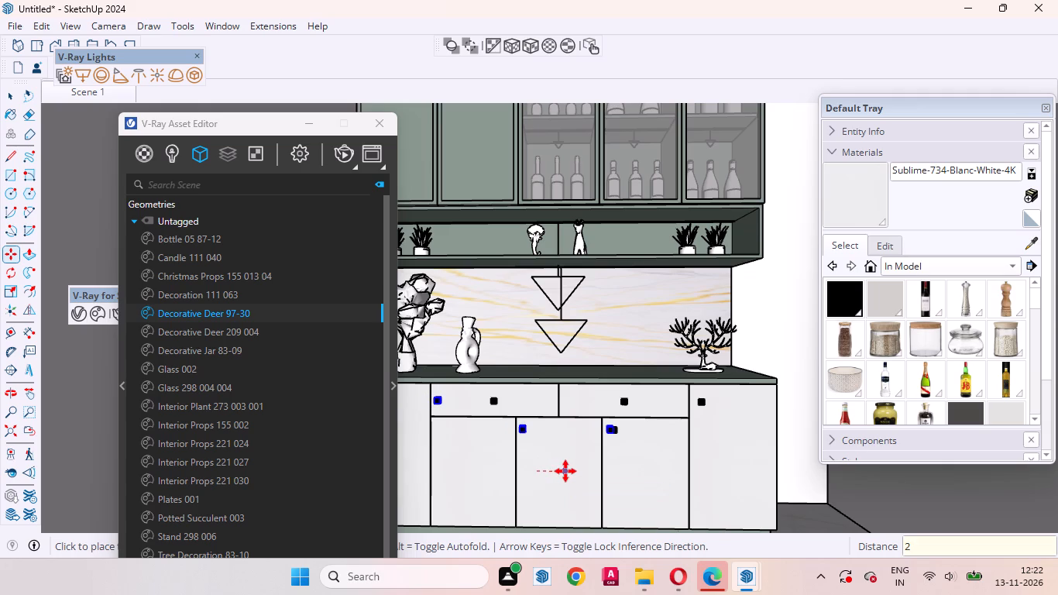
key(Return)
key(space)
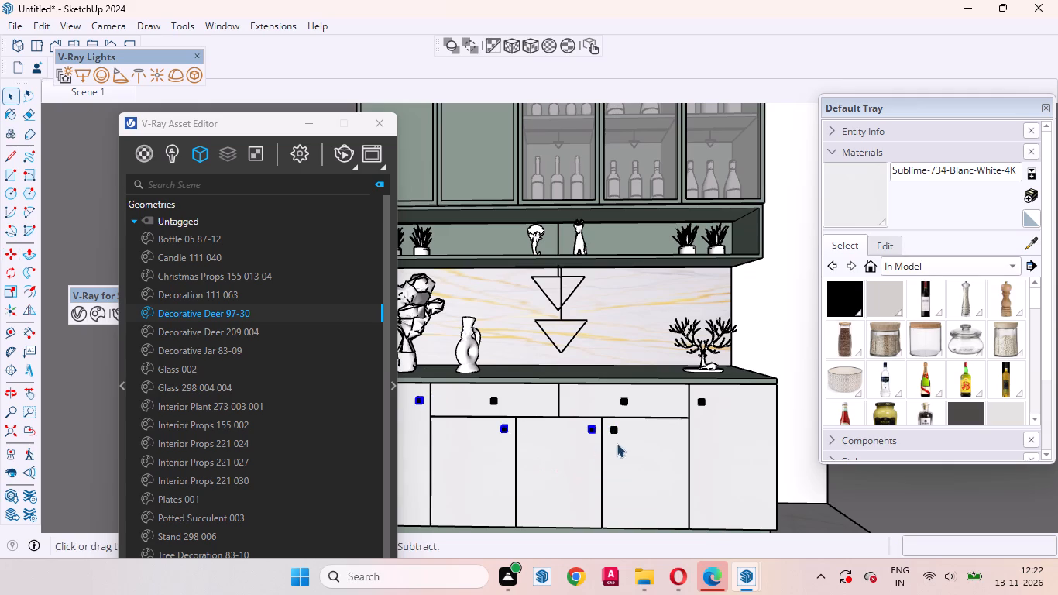
click(498, 477)
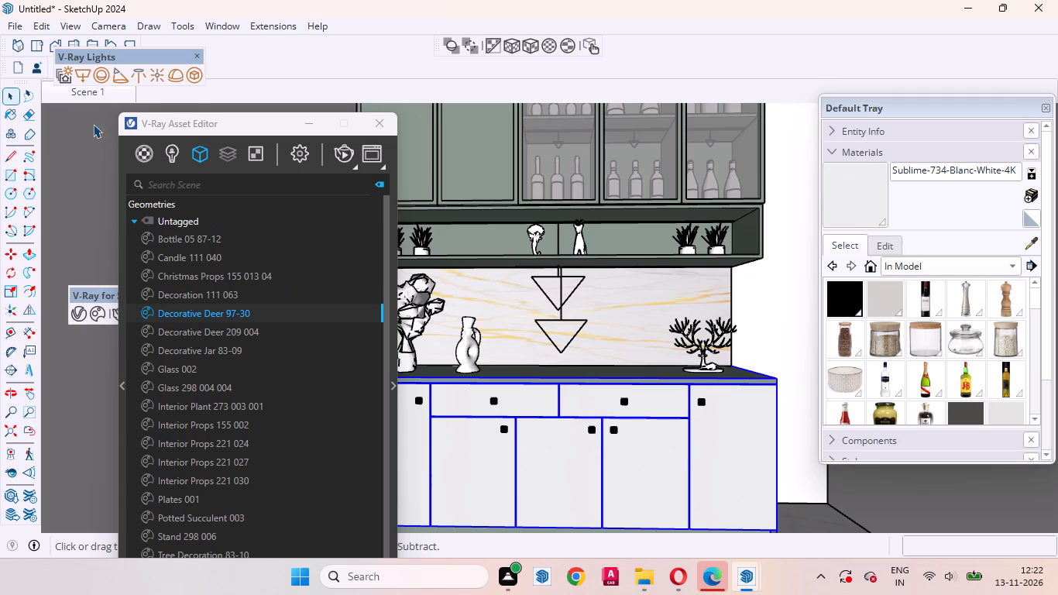
Return to the Scene 1 view and set the intensity of the lower backsplash light, Rectangle Light#5, to 70.
click(91, 93)
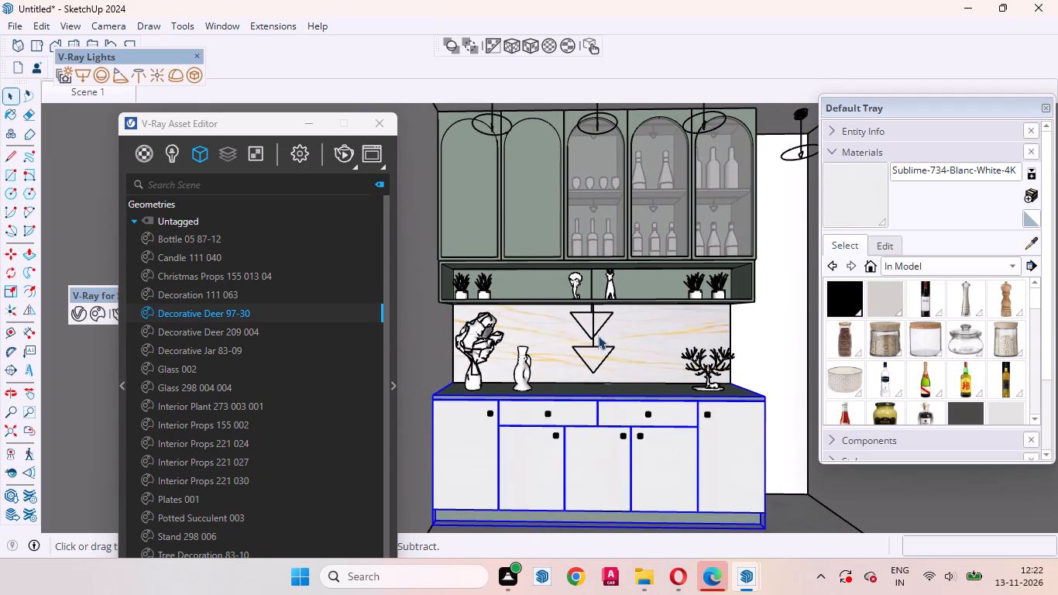
click(592, 339)
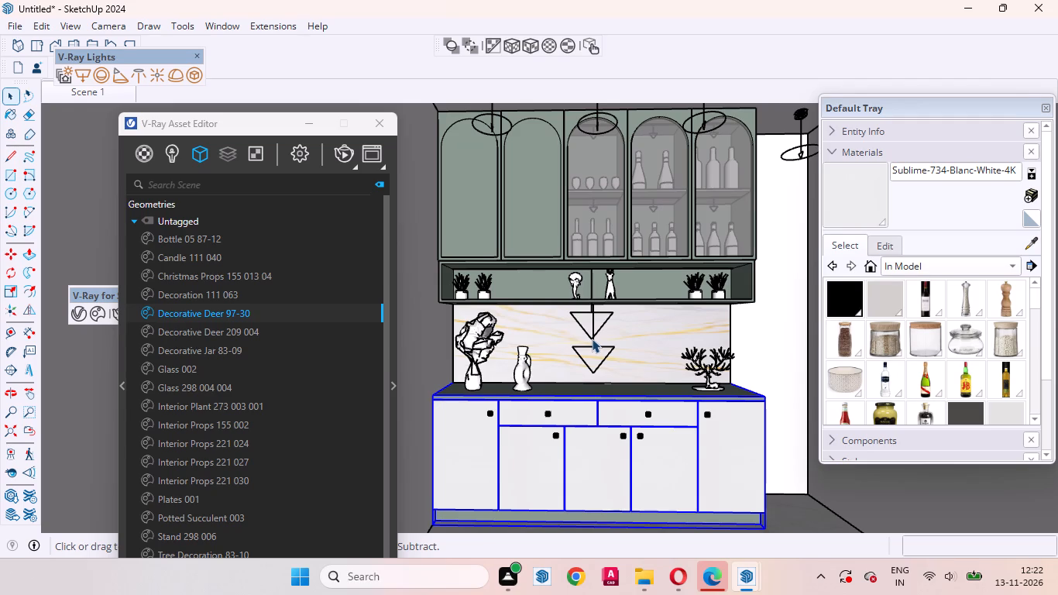
click(593, 344)
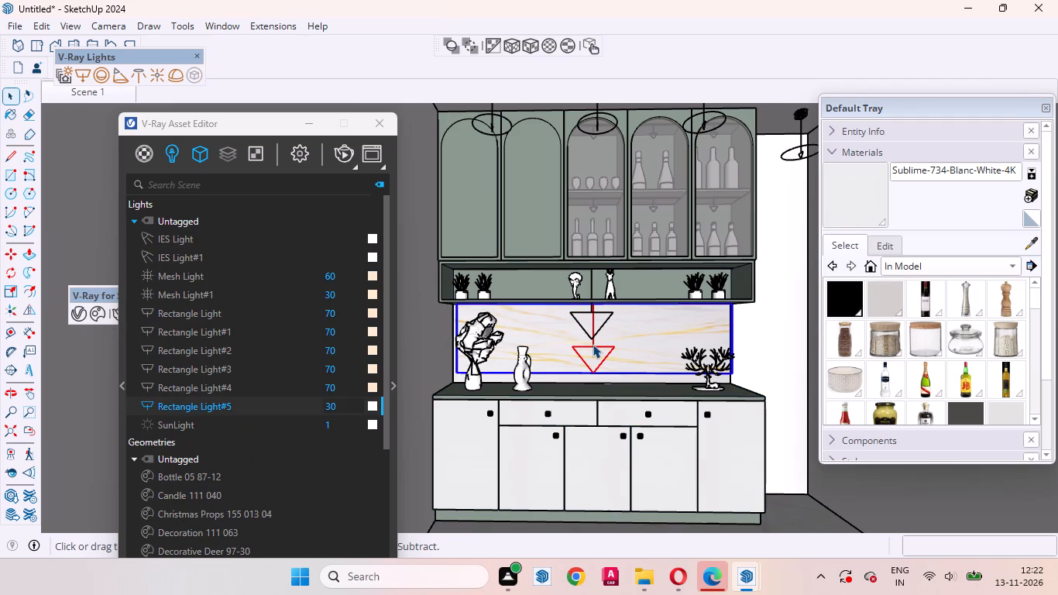
click(393, 398)
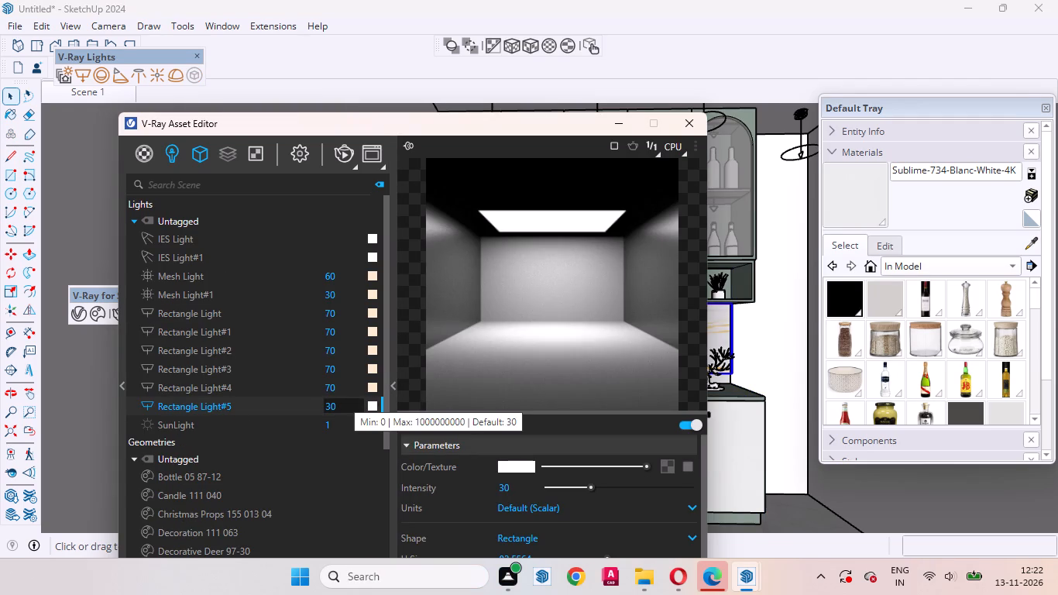
drag(330, 406, 326, 408)
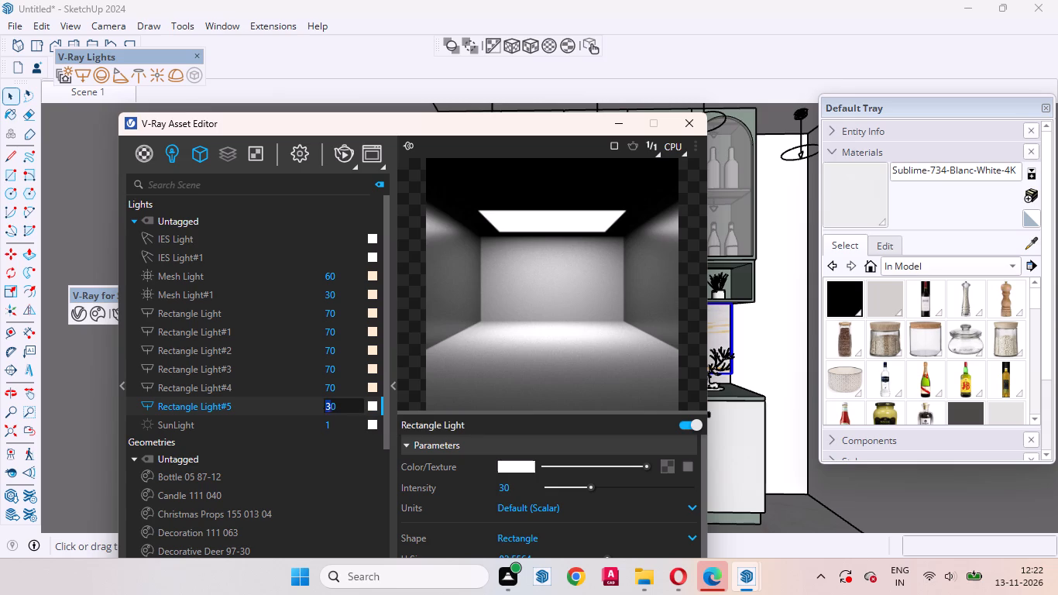
drag(326, 408, 320, 408)
key(BackSpace)
key(7)
key(Return)
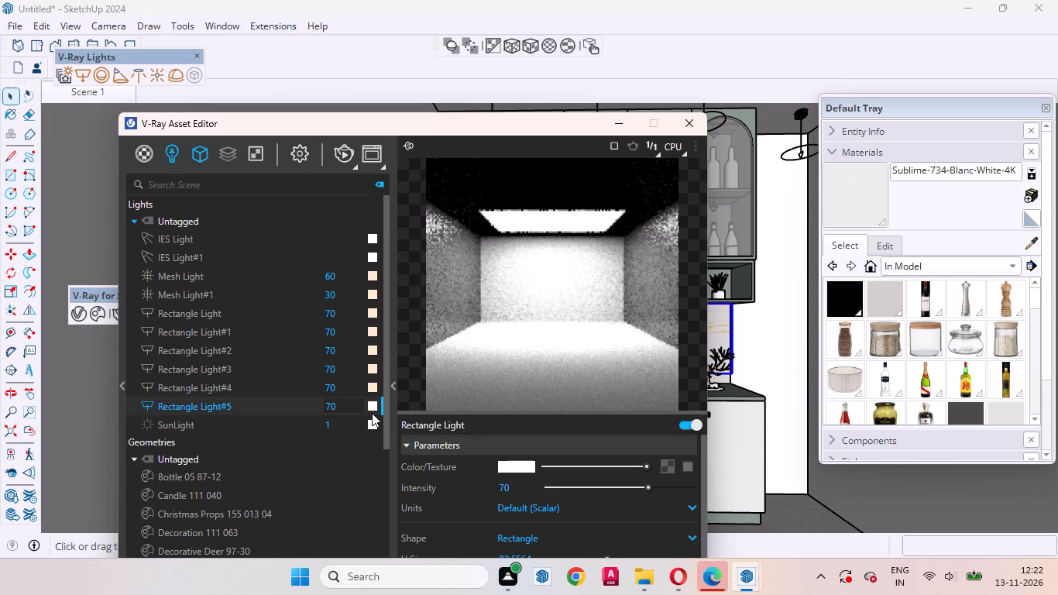
Set the colour temperature of Rectangle Light#5 to 4000 K.
click(372, 408)
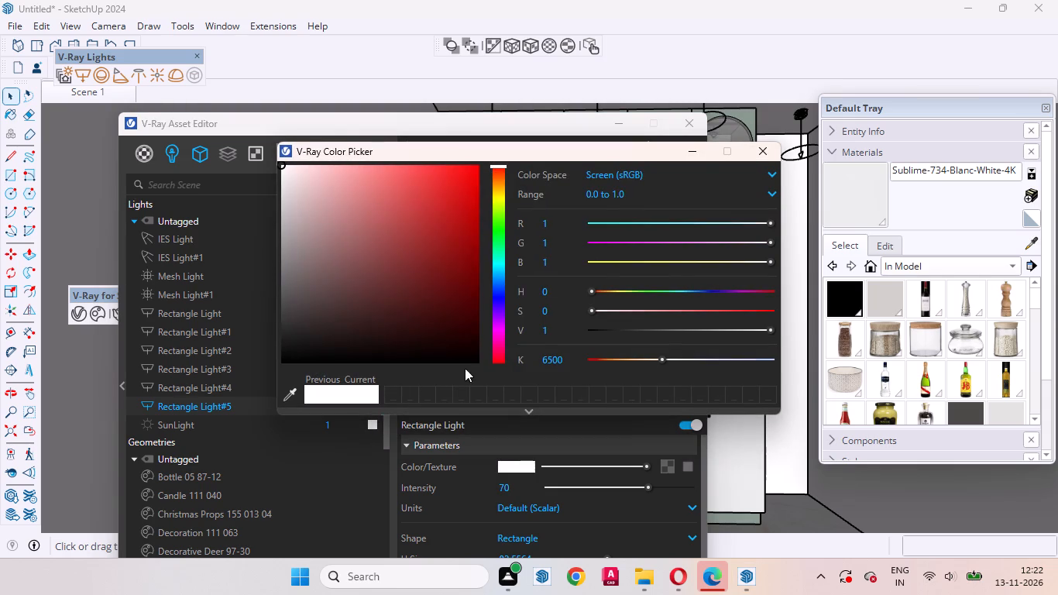
drag(551, 359, 547, 361)
drag(547, 361, 539, 361)
key(BackSpace)
text(40)
key(Return)
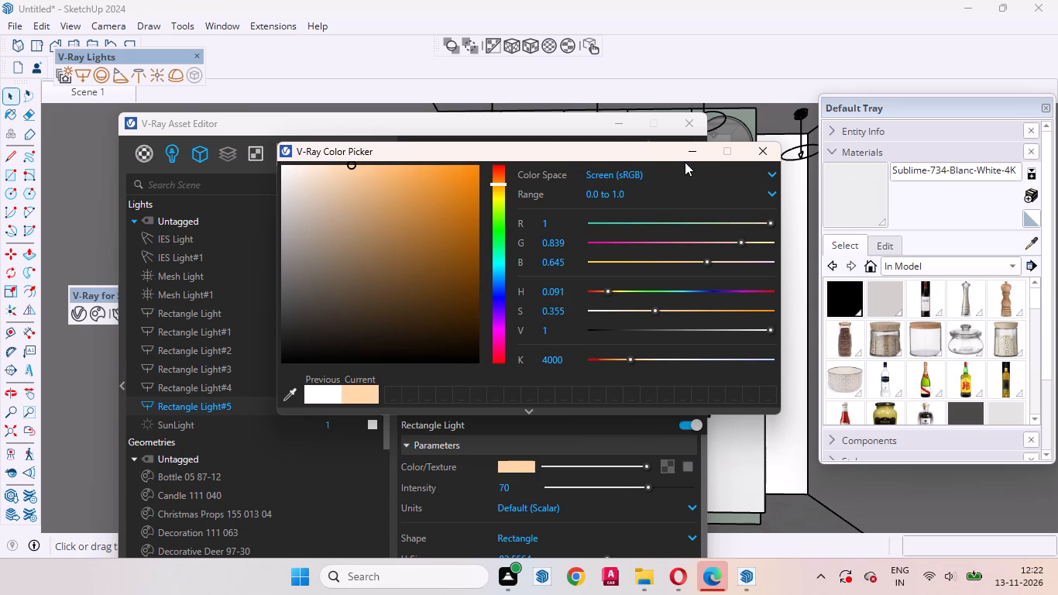
click(688, 153)
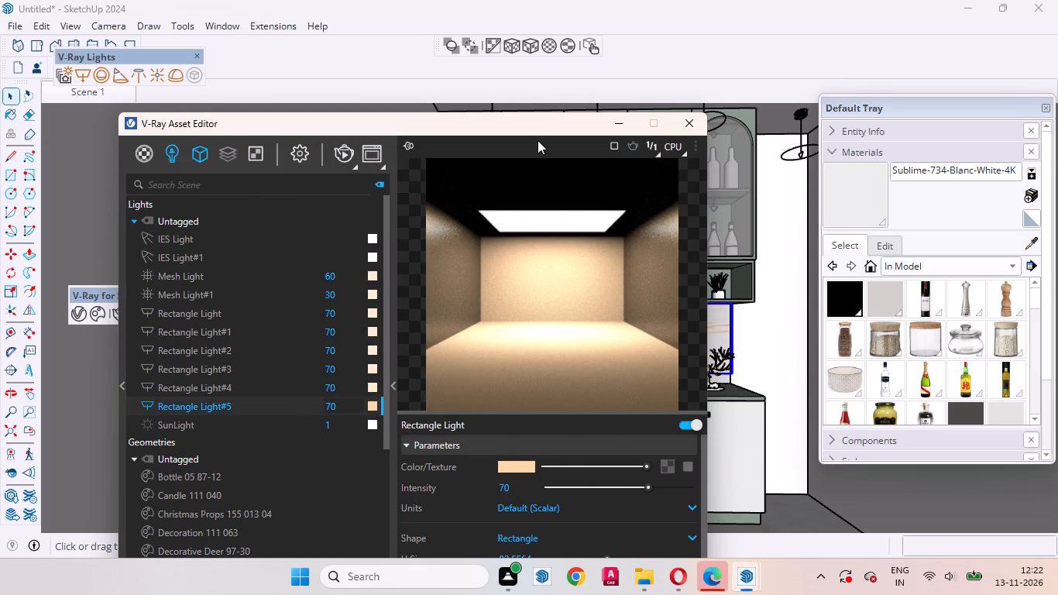
Copy the colour of Rectangle Light#5 to Rectangle Light#4 and check its colour temperature.
drag(538, 128, 479, 411)
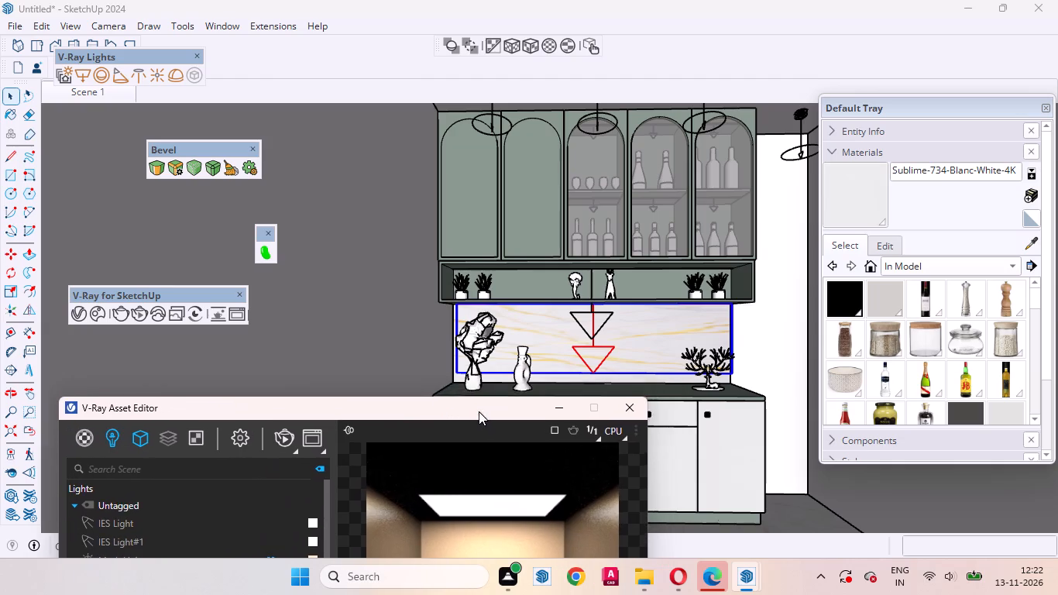
drag(479, 411, 500, 383)
click(606, 316)
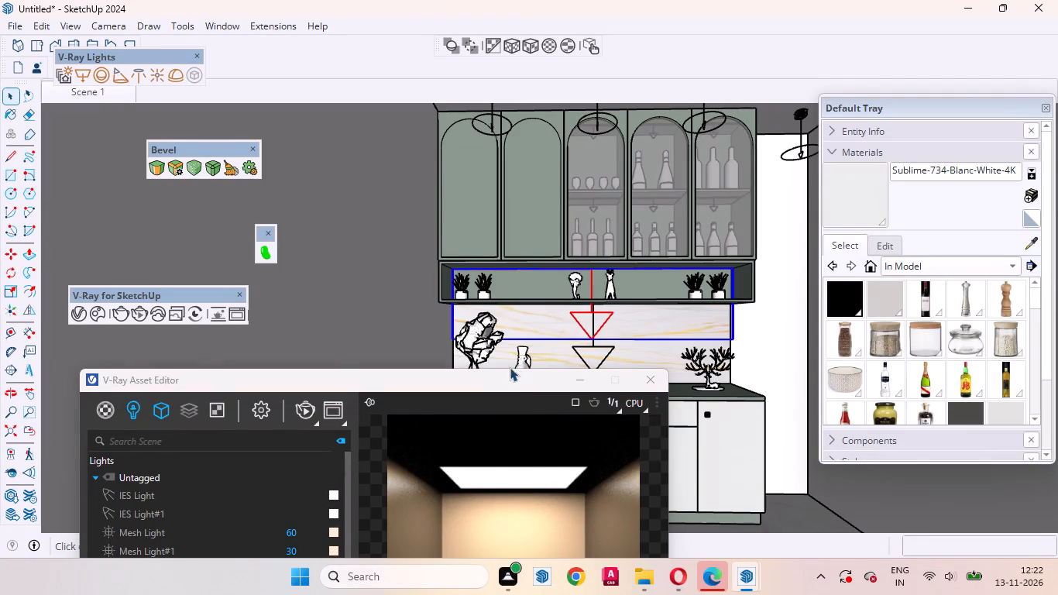
drag(511, 380, 593, 174)
drag(435, 383, 561, 109)
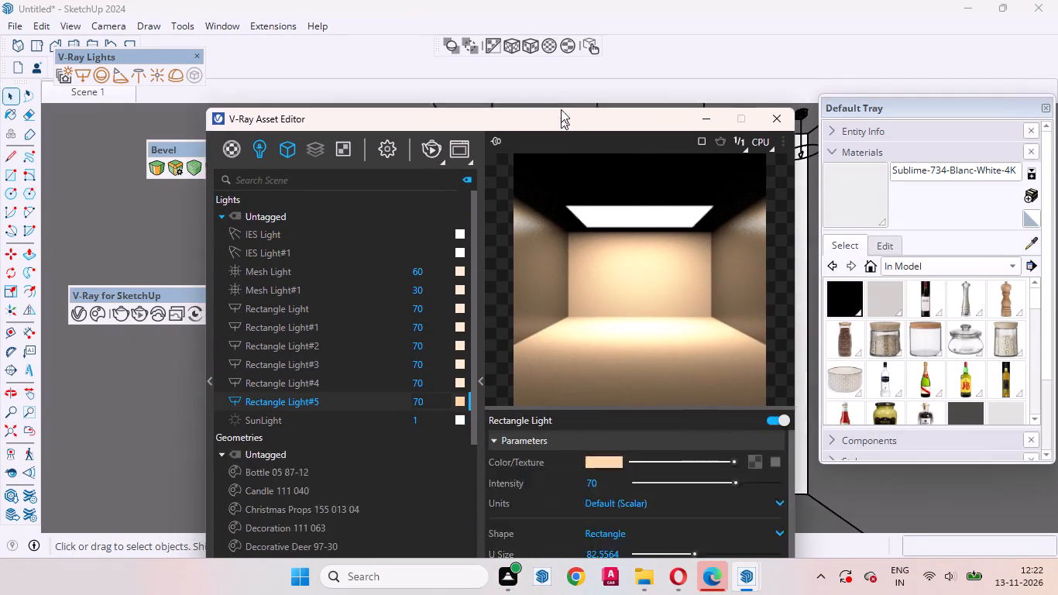
drag(561, 109, 512, 143)
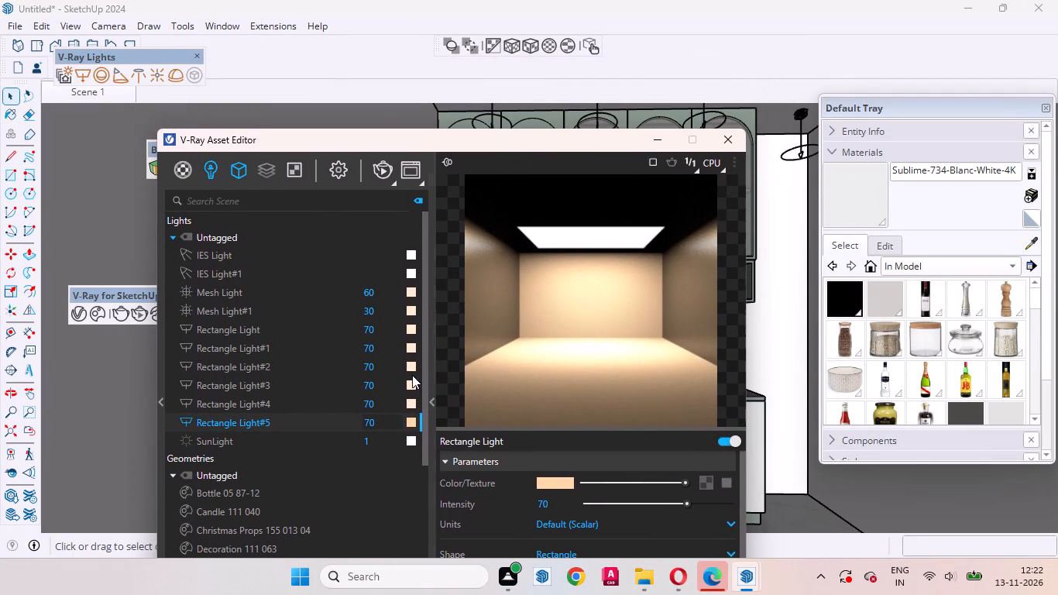
drag(413, 421, 412, 403)
click(412, 403)
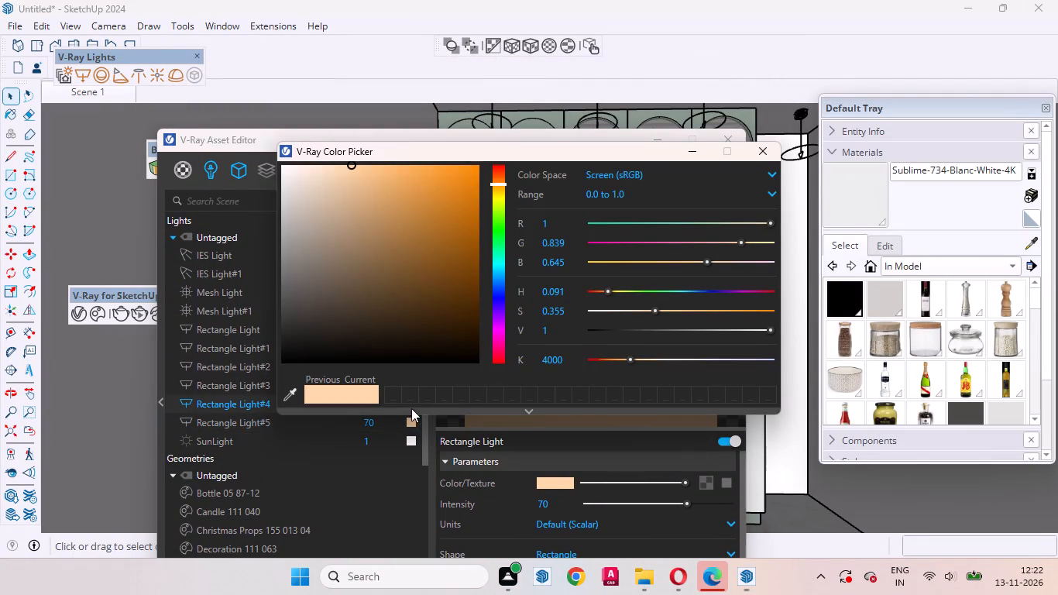
click(690, 149)
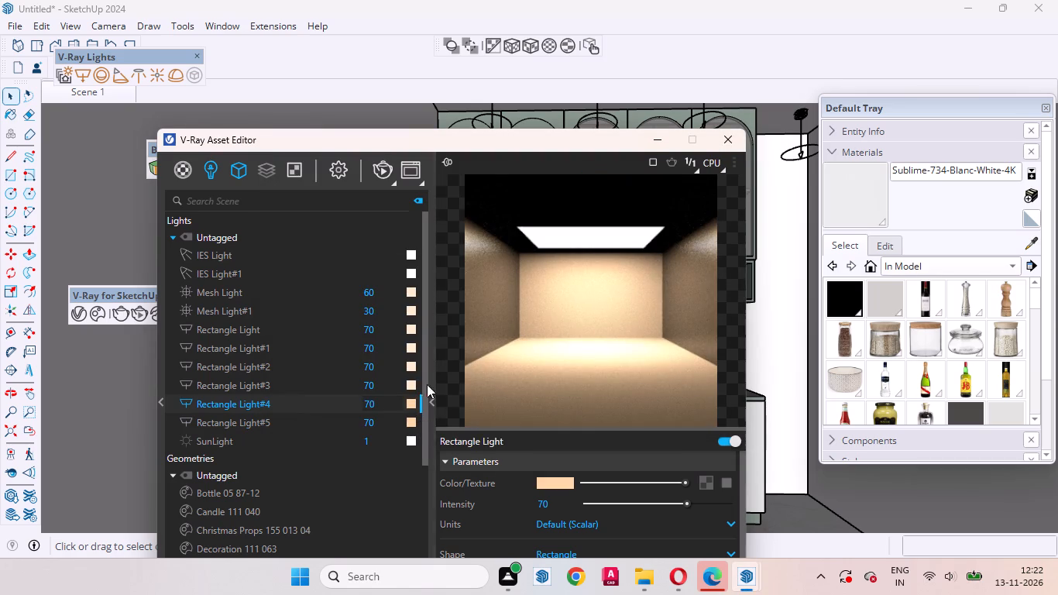
Copy the same warm colour from Rectangle Light#4 to Rectangle Light#3, #2, #1 and Rectangle Light, and check the last one's colour values.
drag(413, 403, 414, 379)
drag(410, 403, 410, 380)
drag(408, 385, 409, 363)
drag(409, 365, 409, 343)
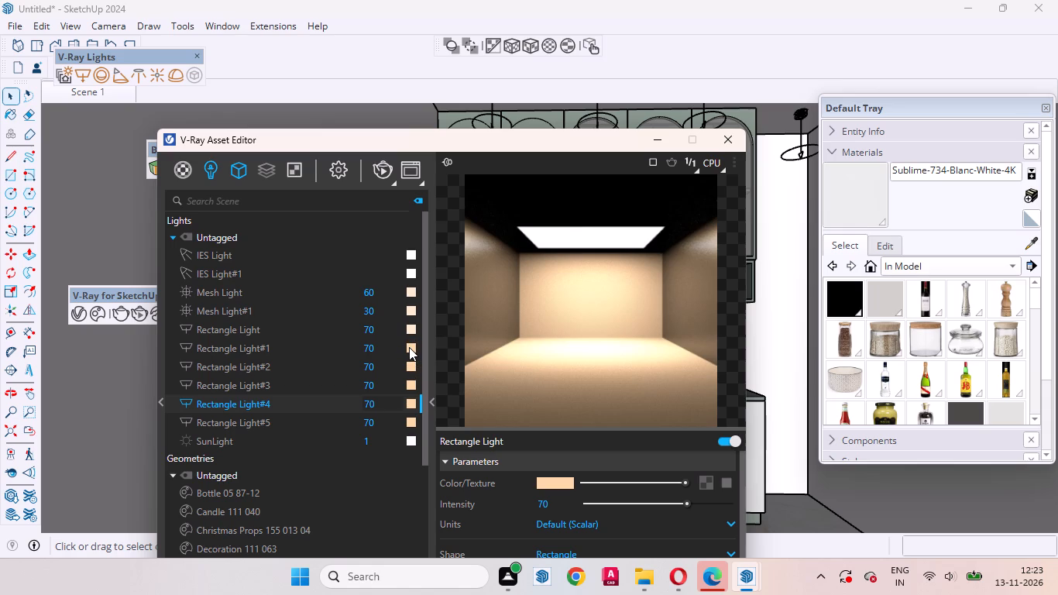
drag(409, 347, 409, 330)
click(409, 330)
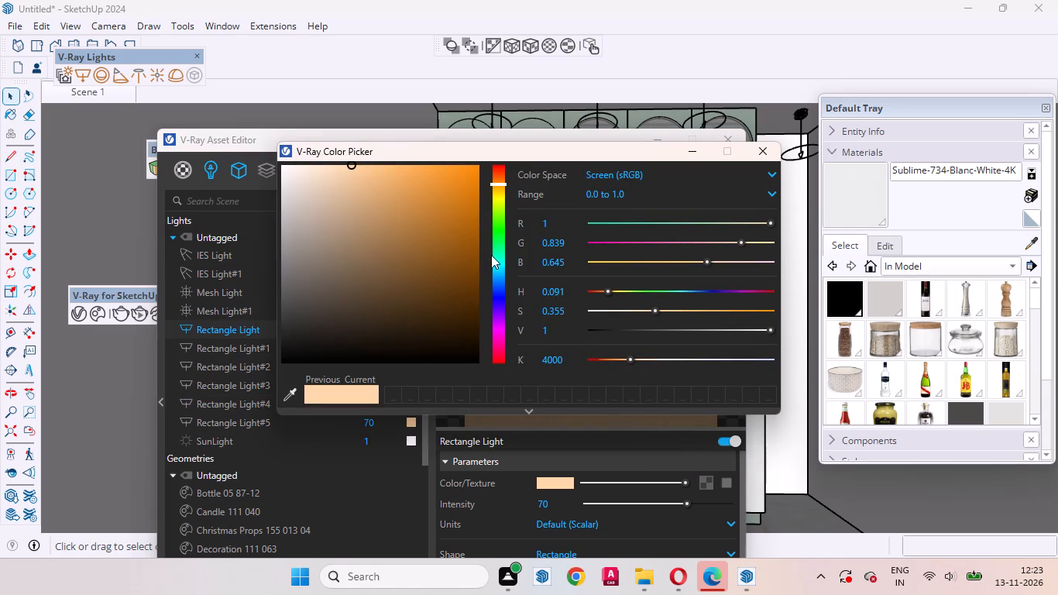
Put away the V-Ray colour picker and Asset Editor, and hide the glass door nearest the solid doors on the upper cabinet.
click(763, 149)
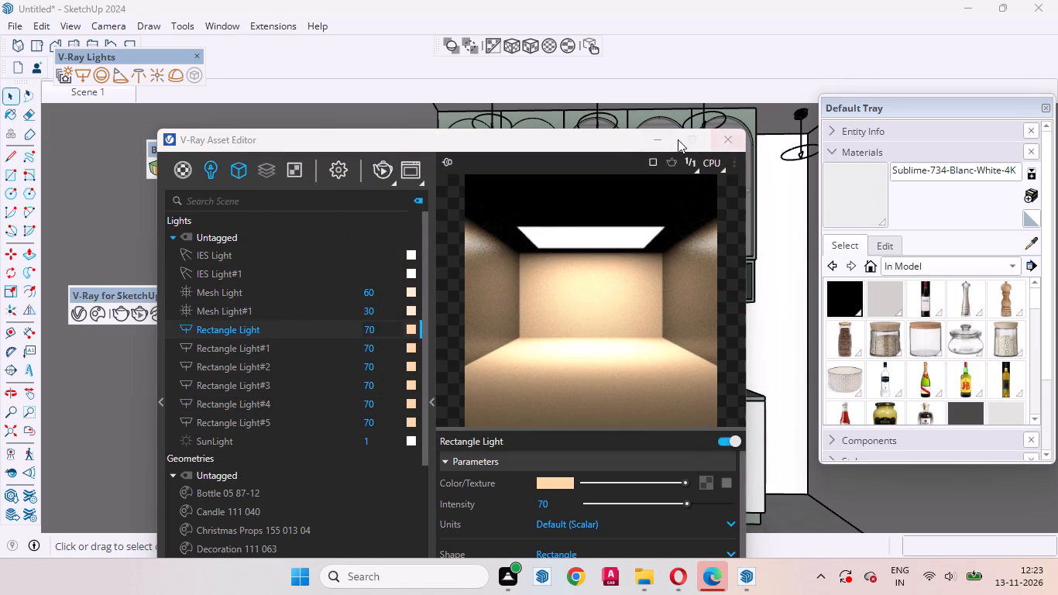
click(648, 139)
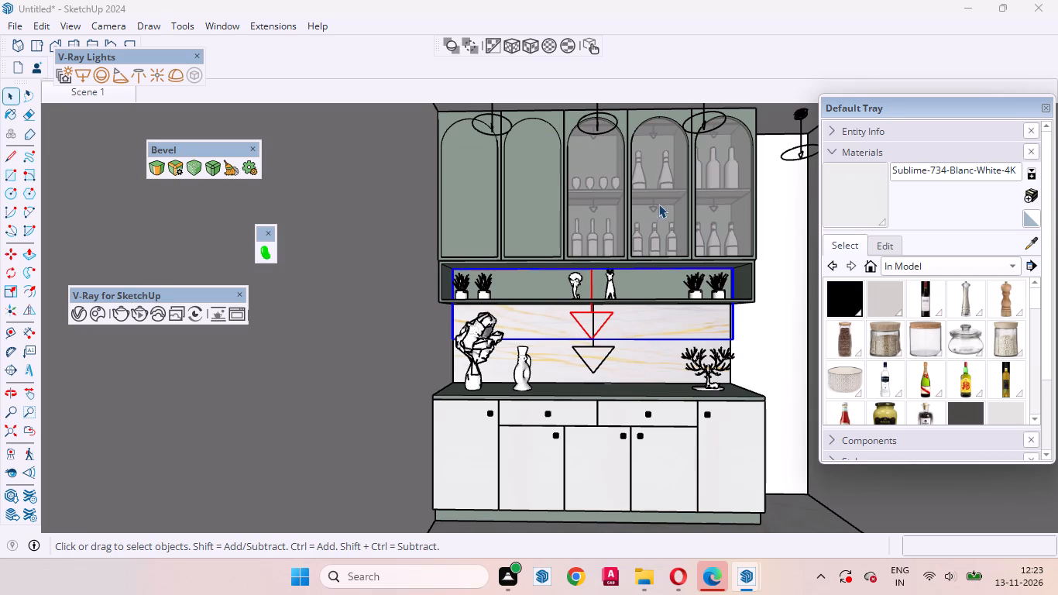
click(623, 187)
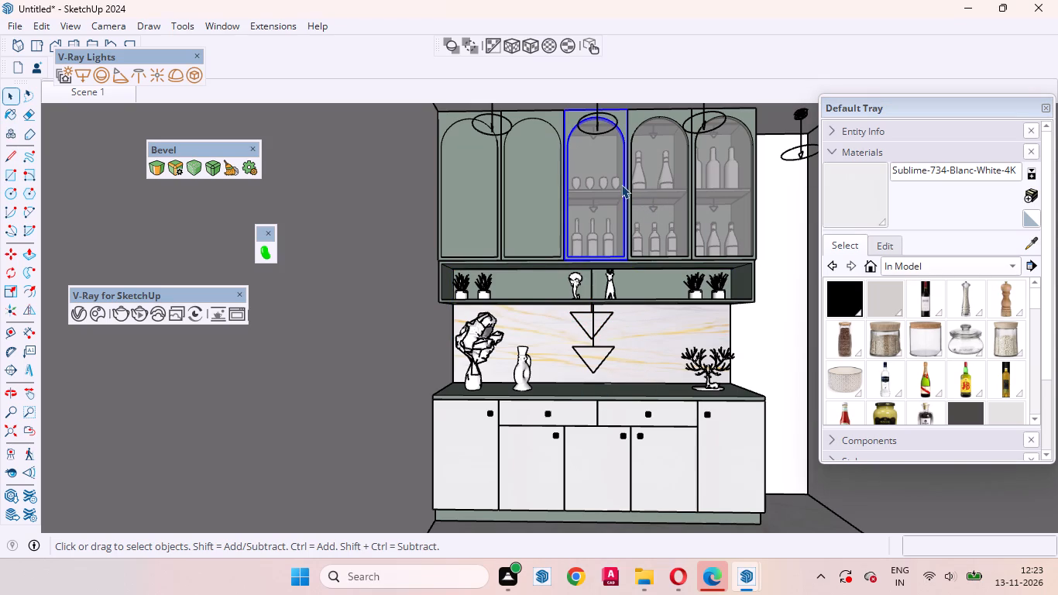
scroll(613, 205, up, 6)
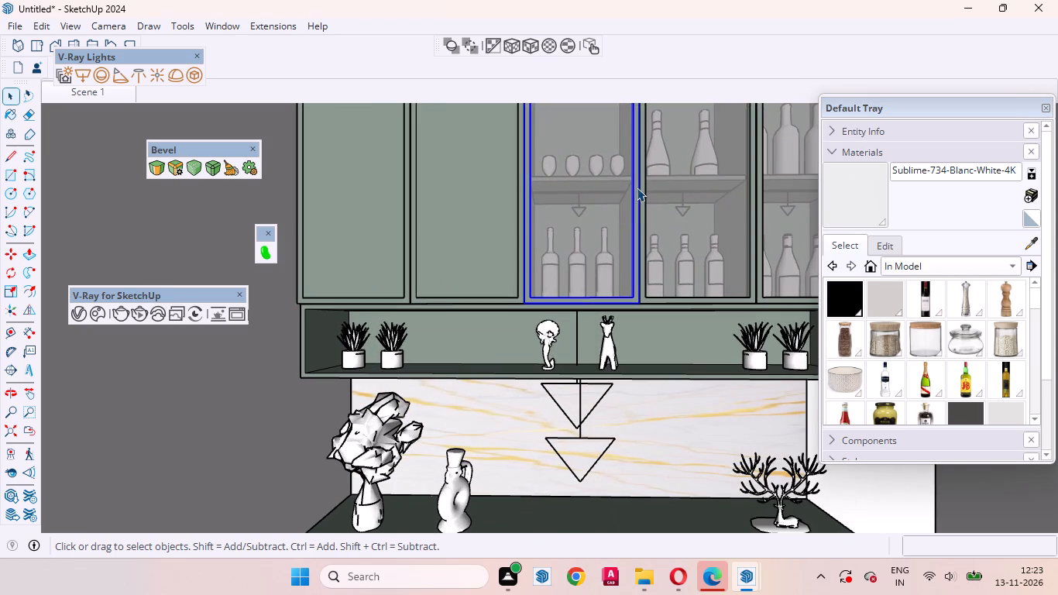
right_click(637, 187)
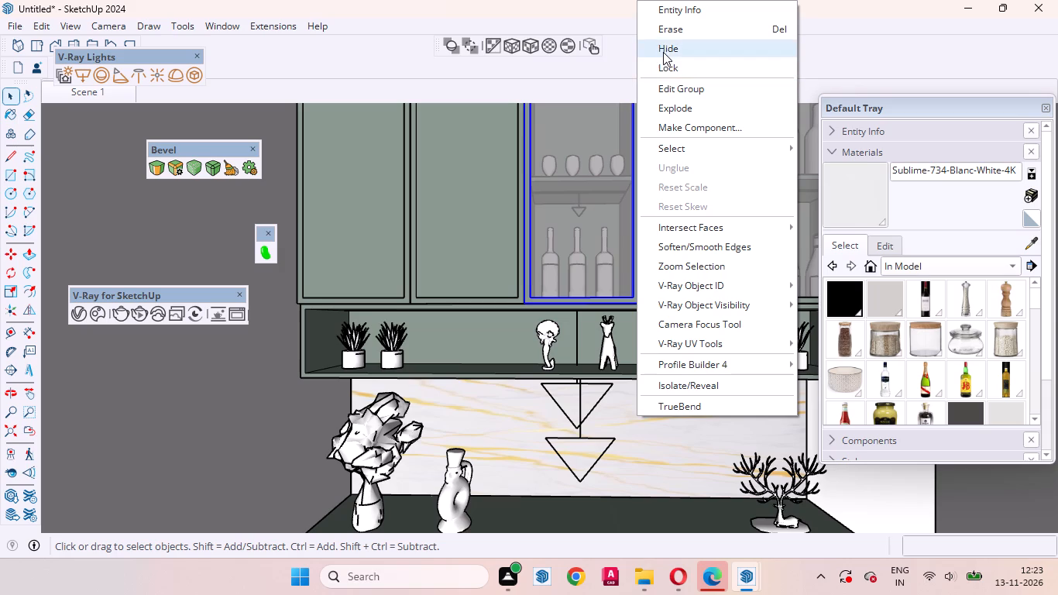
click(663, 50)
Move the four wine glasses on the open bay's shelf about 2" toward the cabinet back.
scroll(608, 376, down, 6)
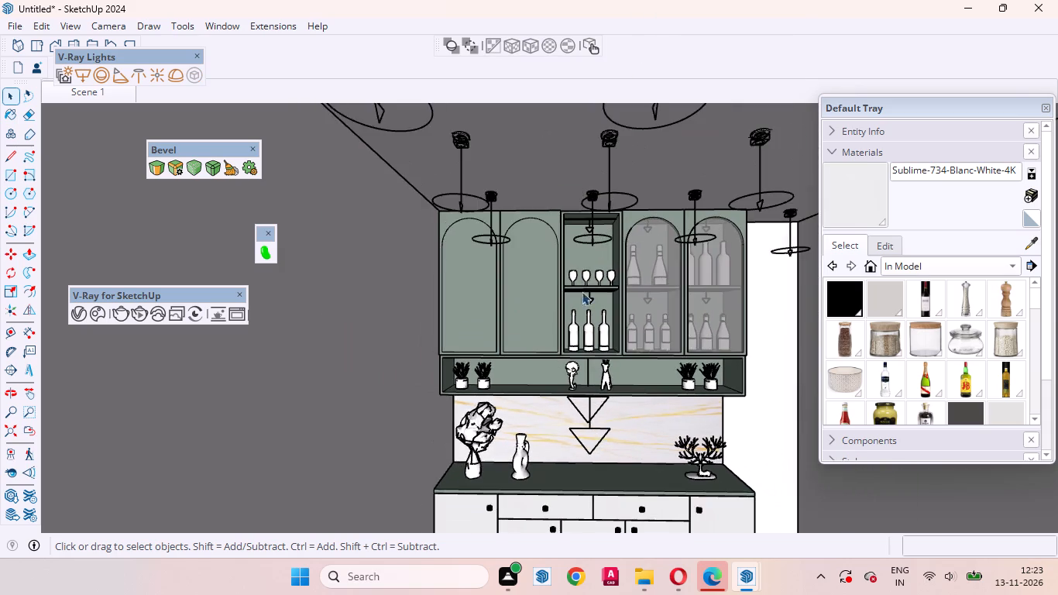
scroll(582, 242, up, 7)
middle_drag(585, 311, 582, 460)
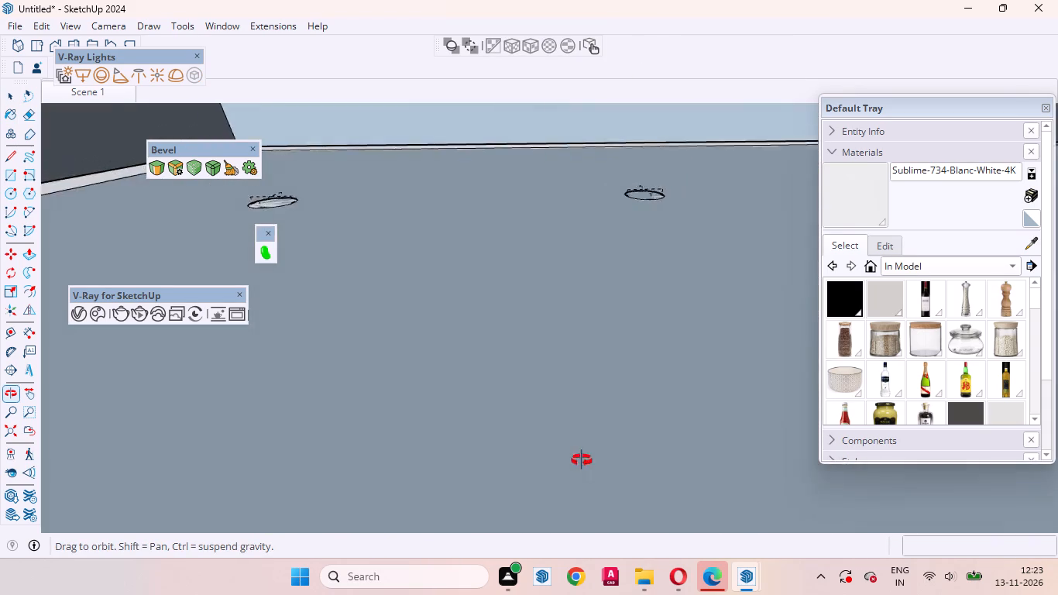
middle_drag(582, 460, 466, 328)
scroll(589, 148, up, 5)
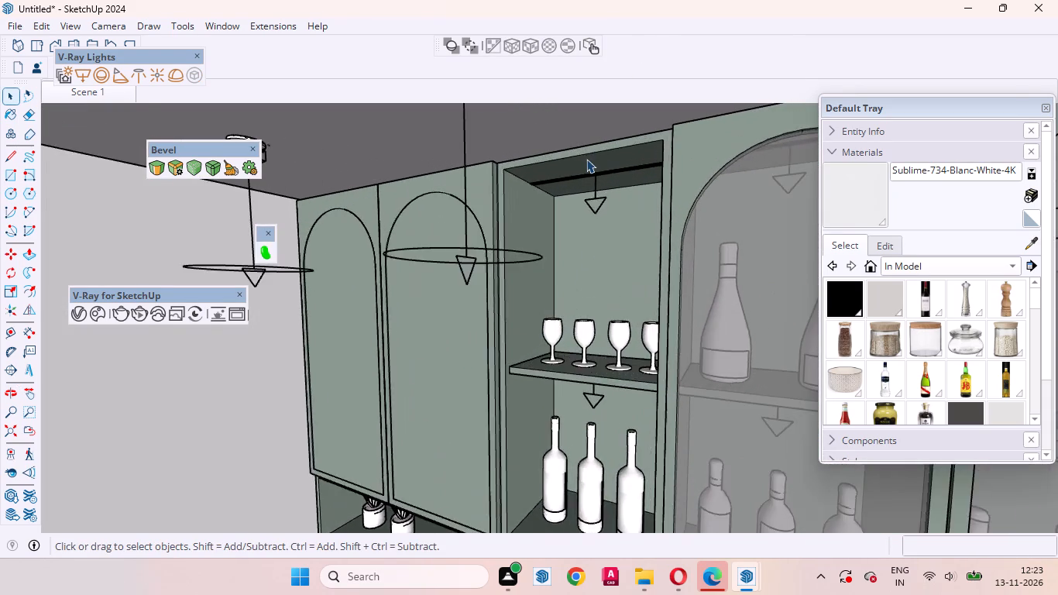
scroll(586, 159, up, 4)
click(603, 183)
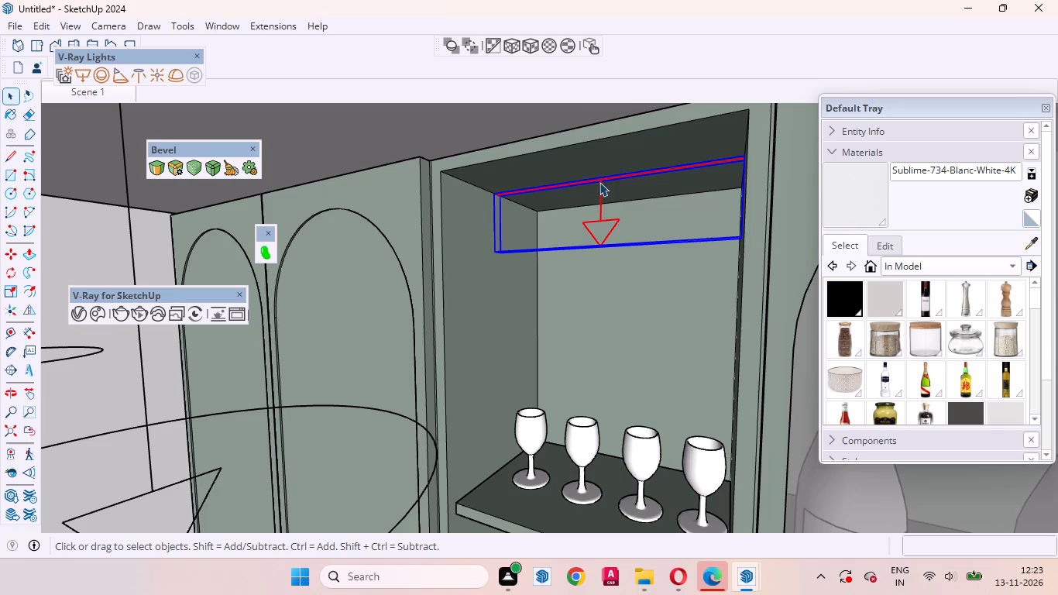
scroll(543, 221, up, 1)
middle_drag(509, 218, 431, 216)
scroll(459, 204, up, 2)
scroll(485, 191, down, 3)
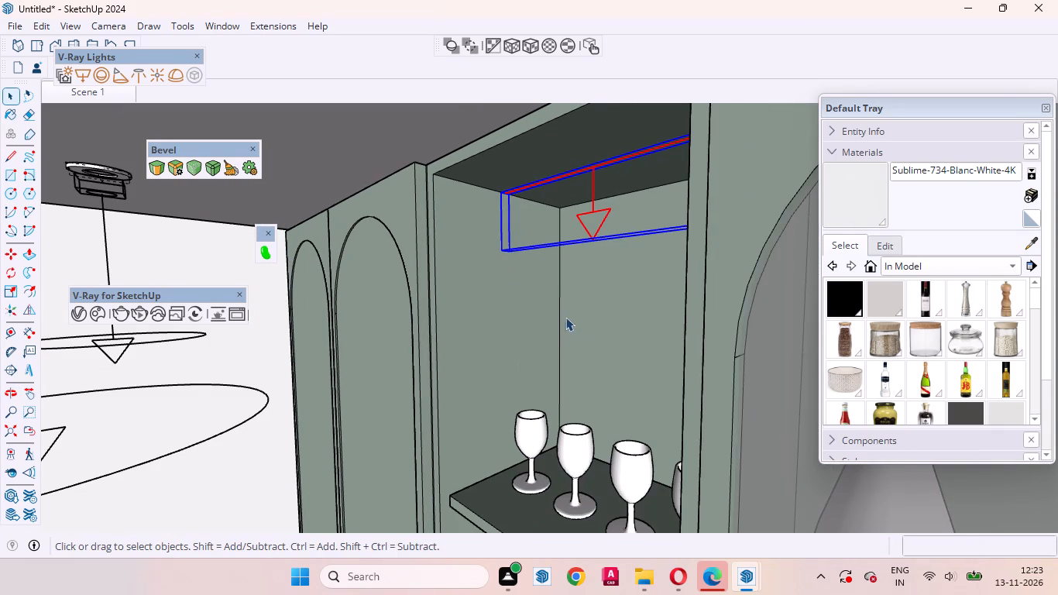
middle_drag(569, 318, 686, 301)
scroll(677, 331, down, 2)
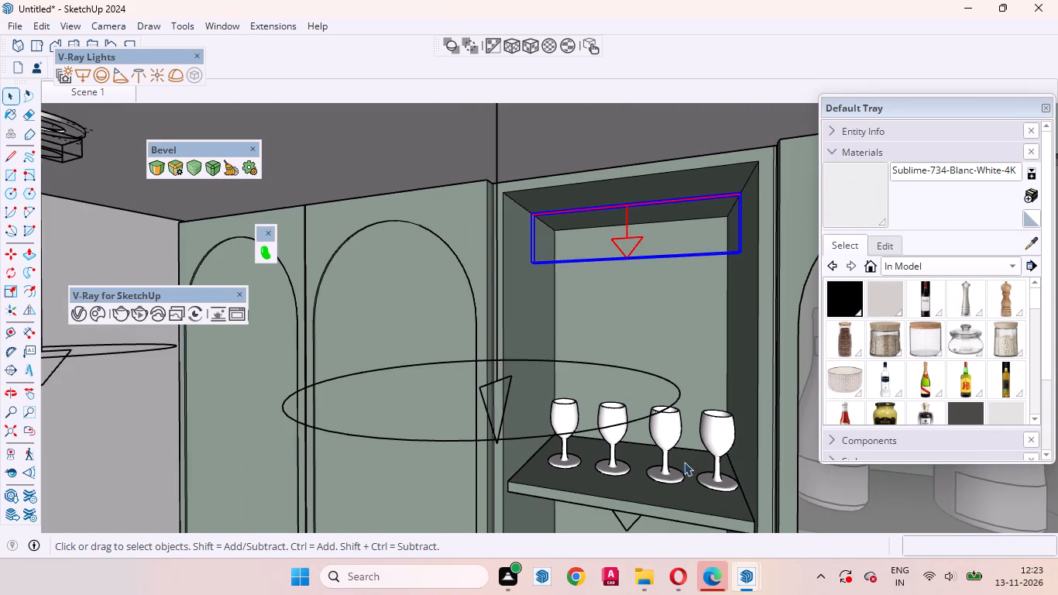
click(713, 450)
ctrl+click(670, 438)
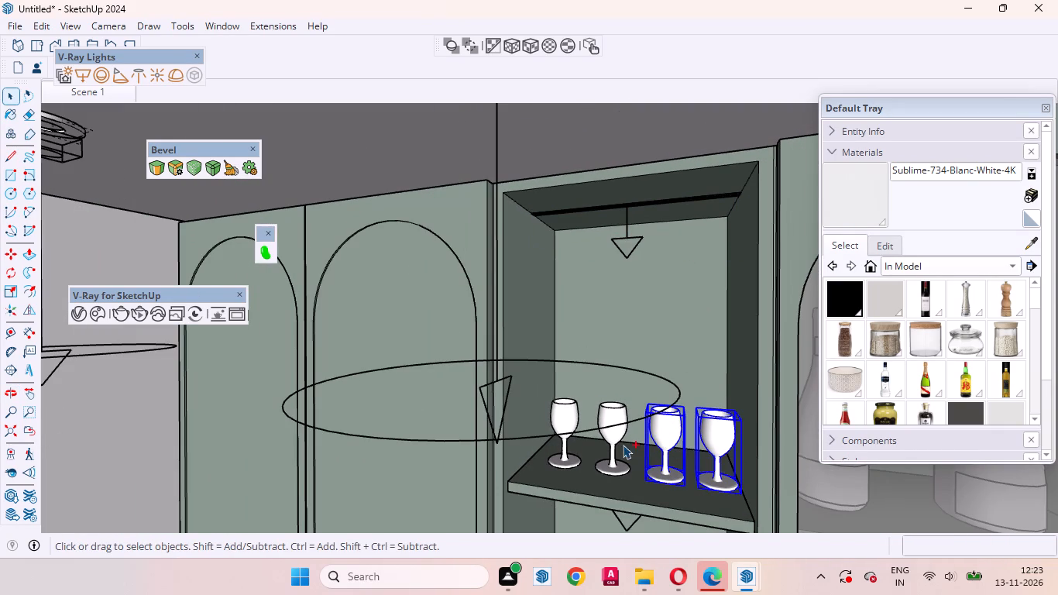
ctrl+click(616, 439)
ctrl+click(568, 442)
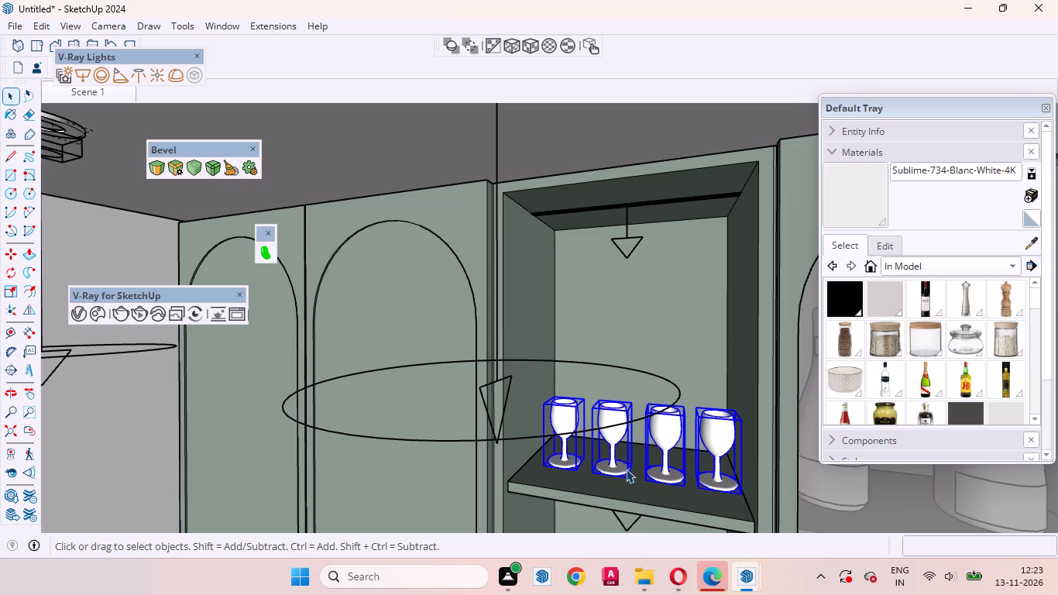
key(m)
scroll(607, 480, up, 4)
middle_drag(556, 498, 510, 525)
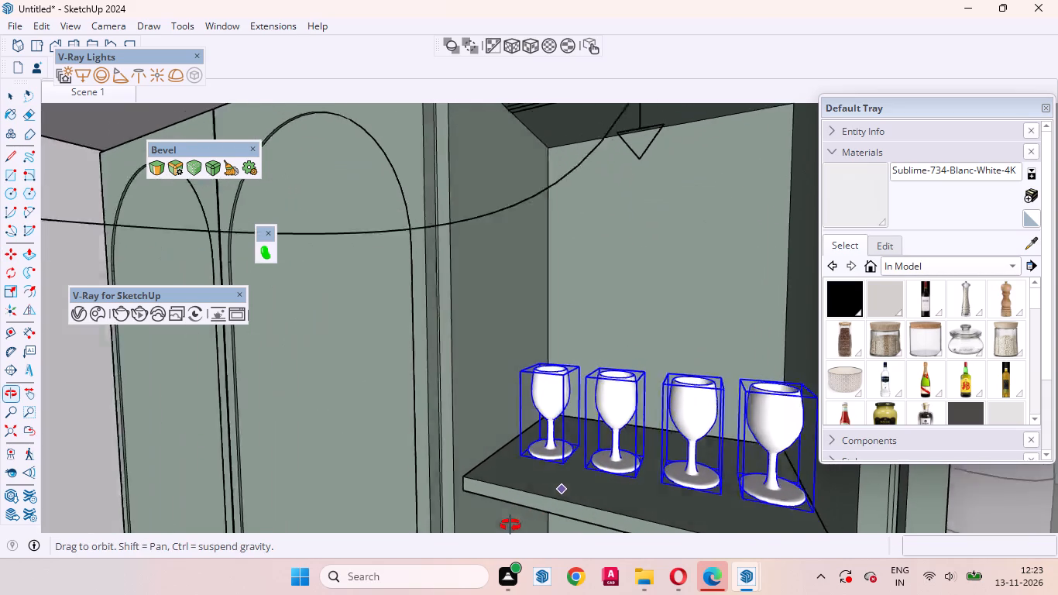
middle_drag(510, 525, 448, 556)
scroll(521, 478, up, 4)
click(523, 469)
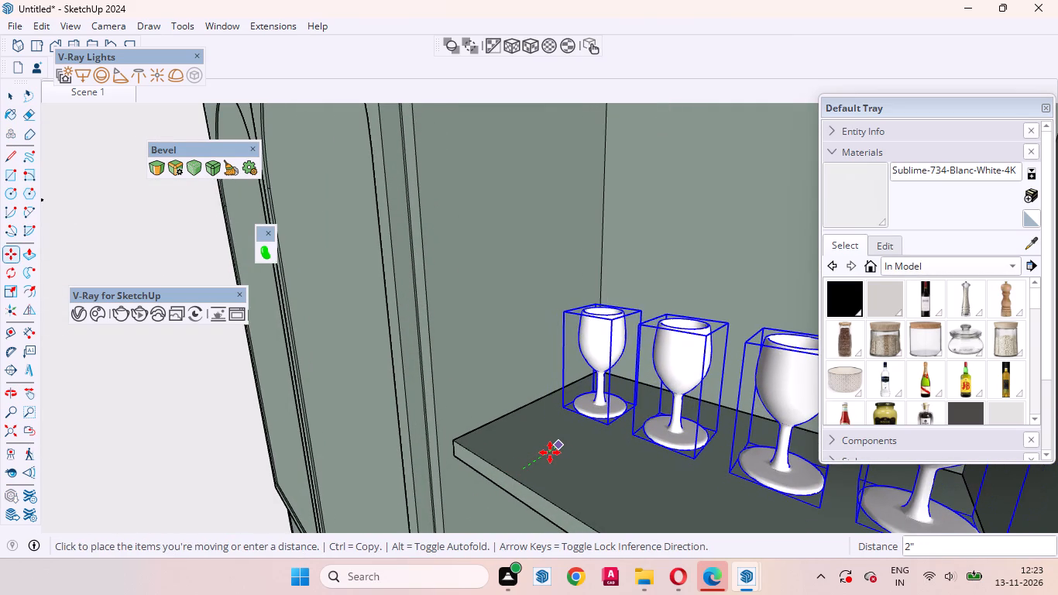
click(550, 452)
key(space)
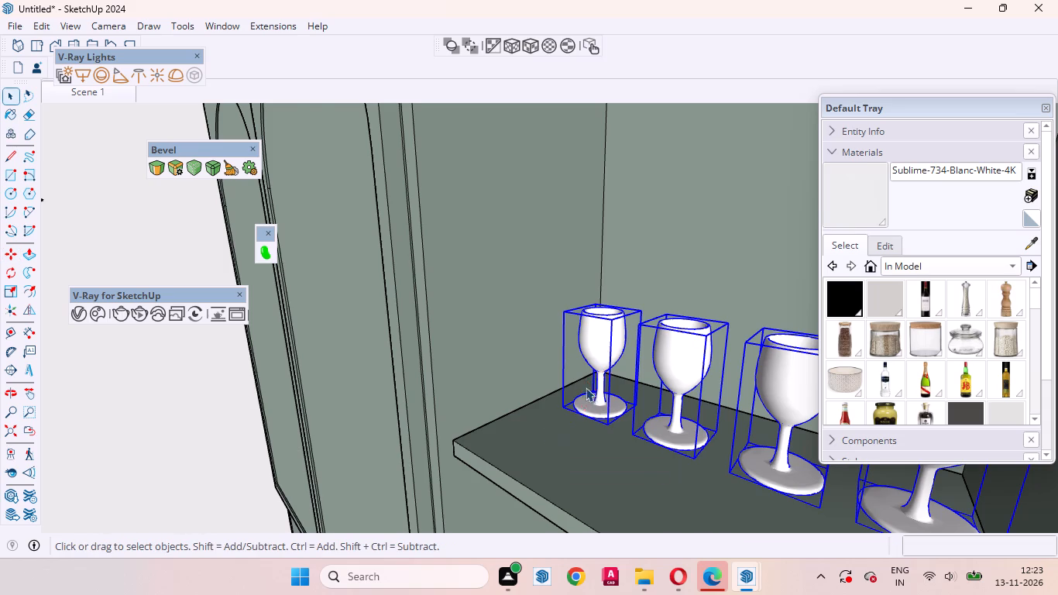
Move the rectangle light under the open bay's top panel 1" toward the cabinet front.
scroll(584, 387, down, 7)
middle_drag(617, 321, 532, 212)
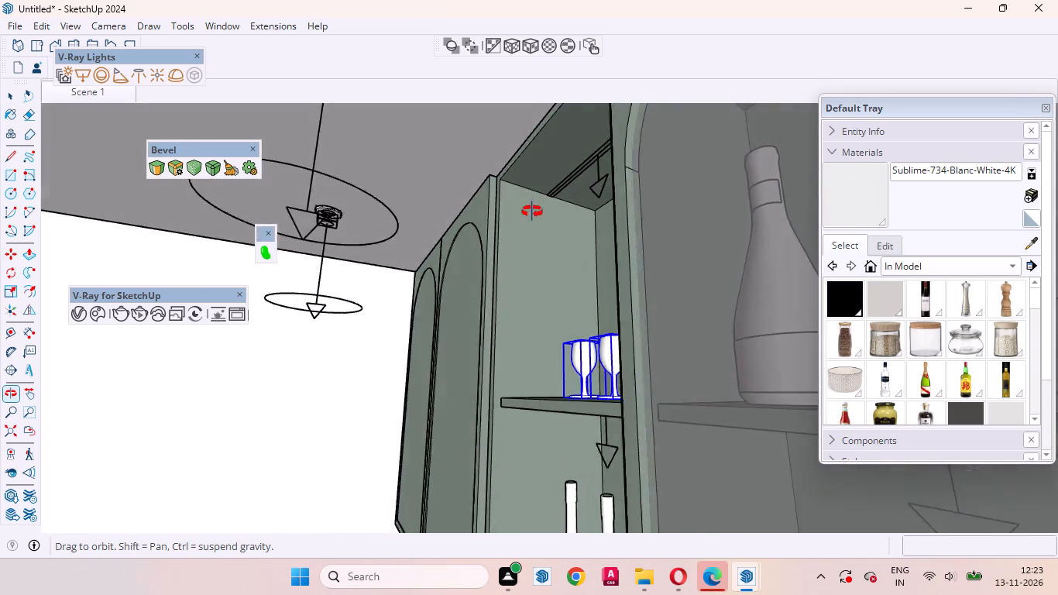
middle_drag(532, 212, 528, 228)
scroll(572, 153, up, 10)
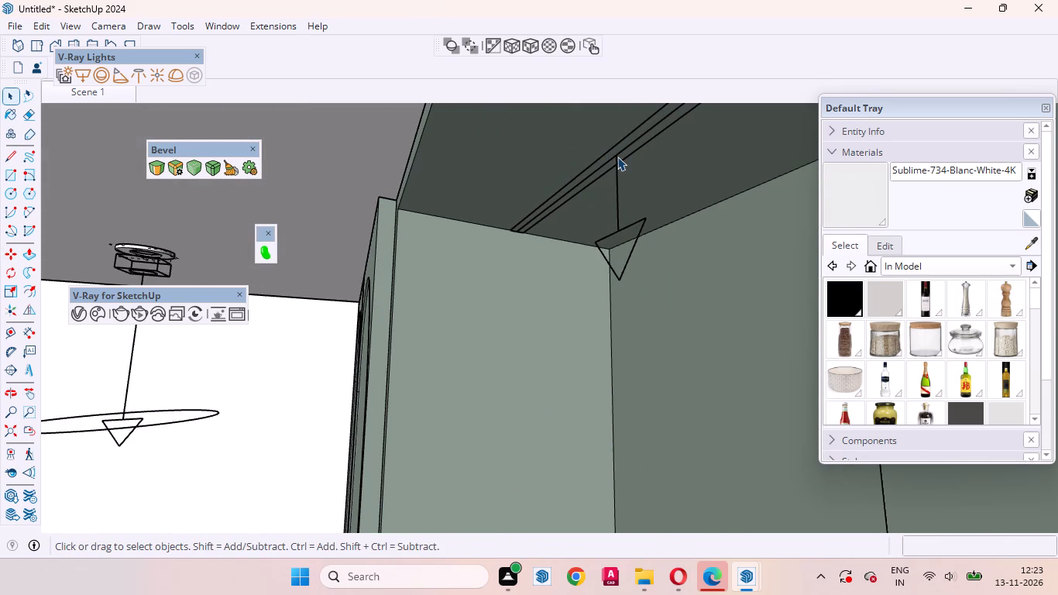
click(617, 156)
key(m)
scroll(480, 279, up, 4)
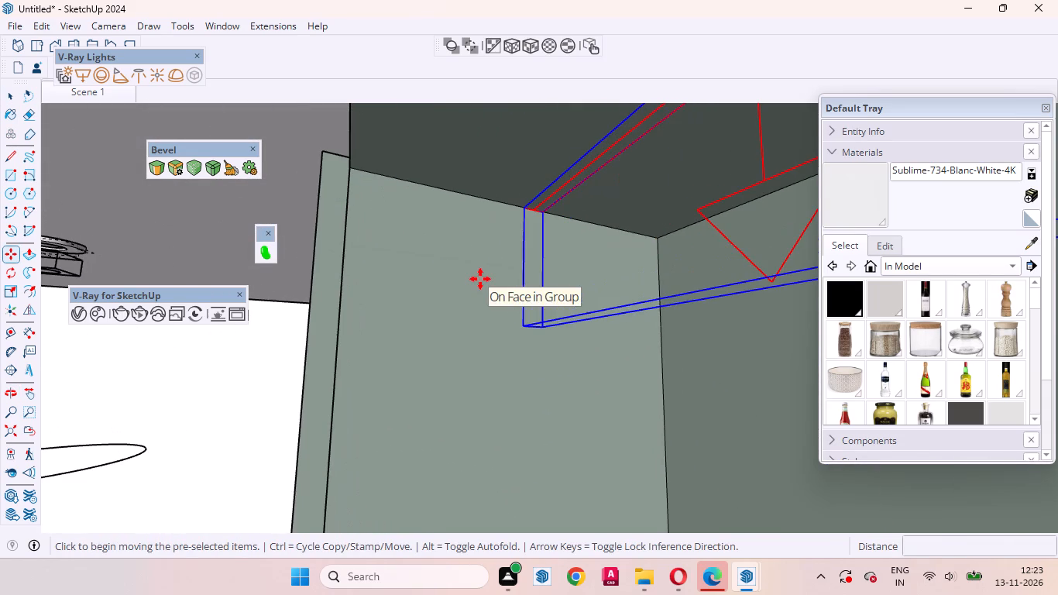
click(480, 279)
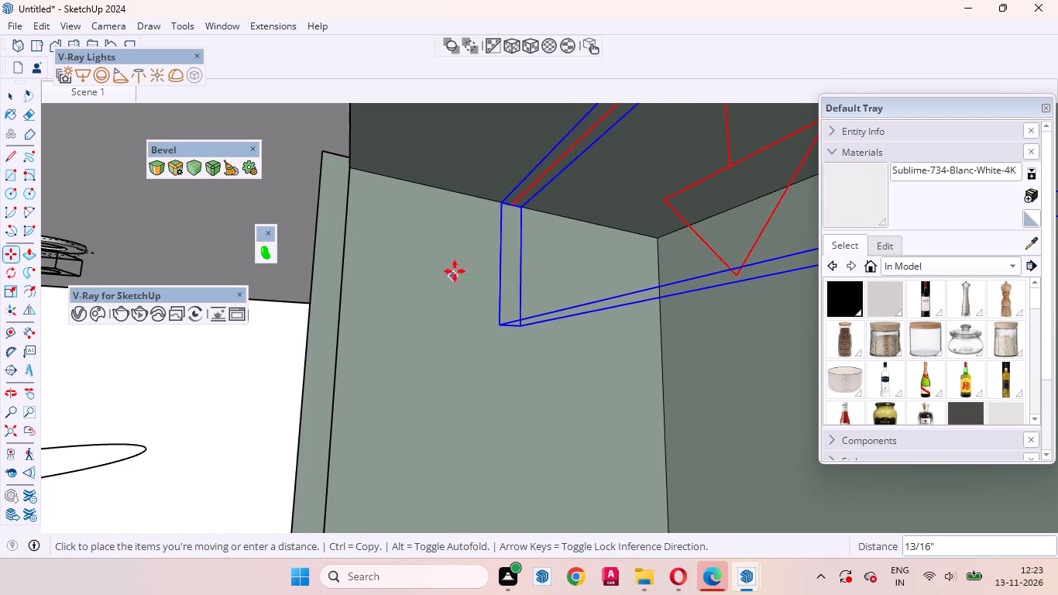
key(1)
key(Return)
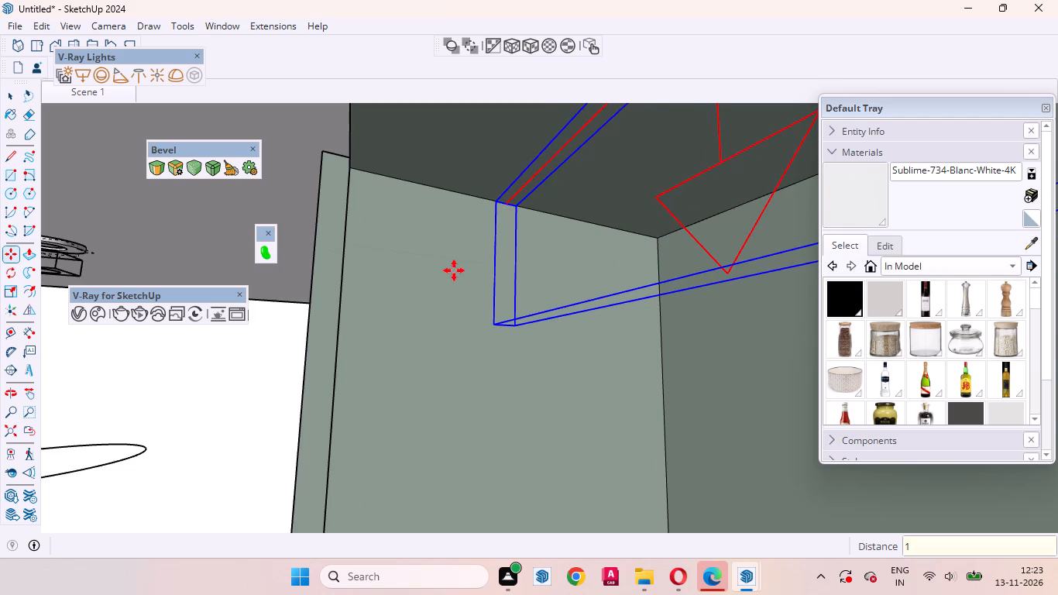
key(space)
Examine the light under the wine-glass shelf and its position relative to the bottles below.
middle_drag(467, 301, 594, 284)
scroll(603, 279, down, 10)
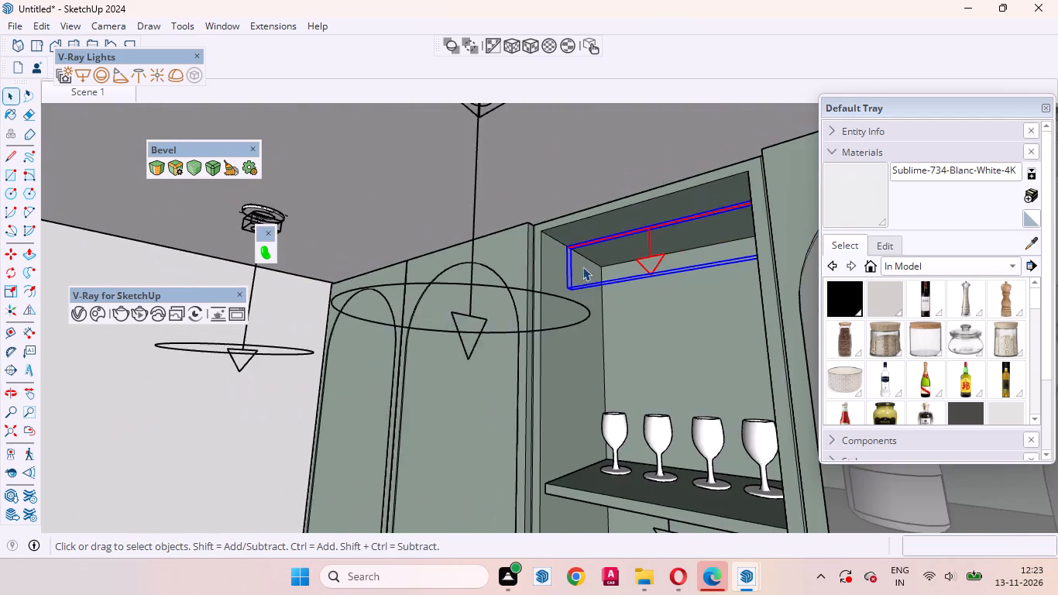
scroll(582, 267, down, 7)
middle_drag(617, 373, 512, 492)
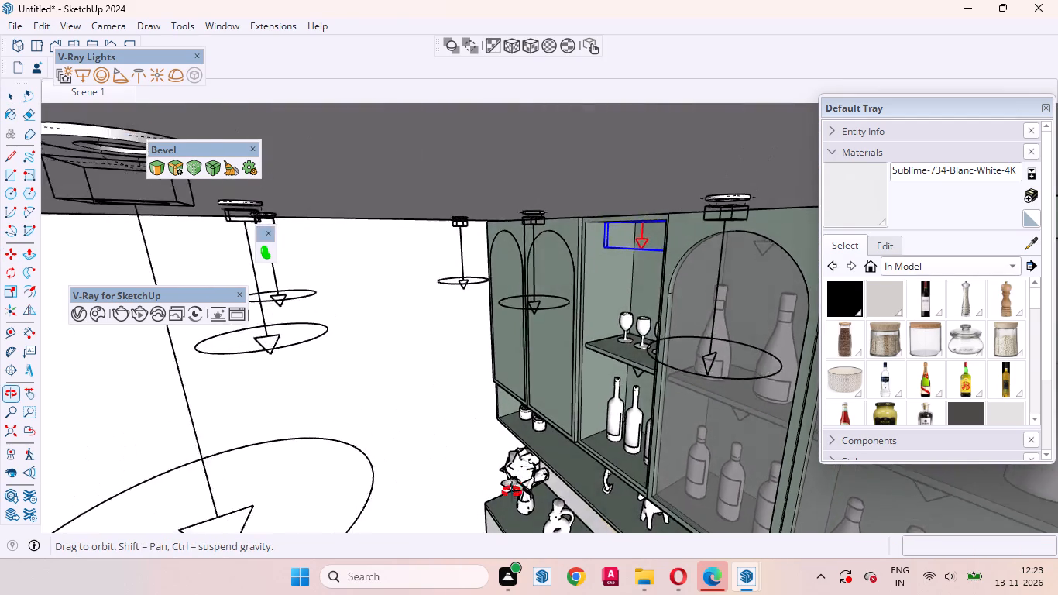
middle_drag(512, 492, 560, 410)
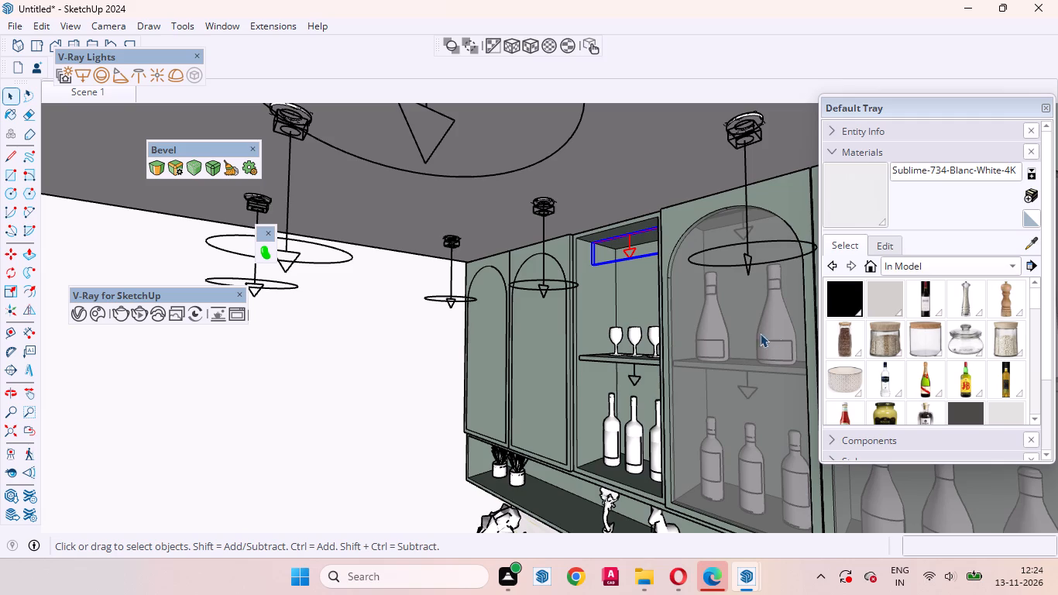
scroll(624, 343, up, 3)
scroll(671, 305, down, 3)
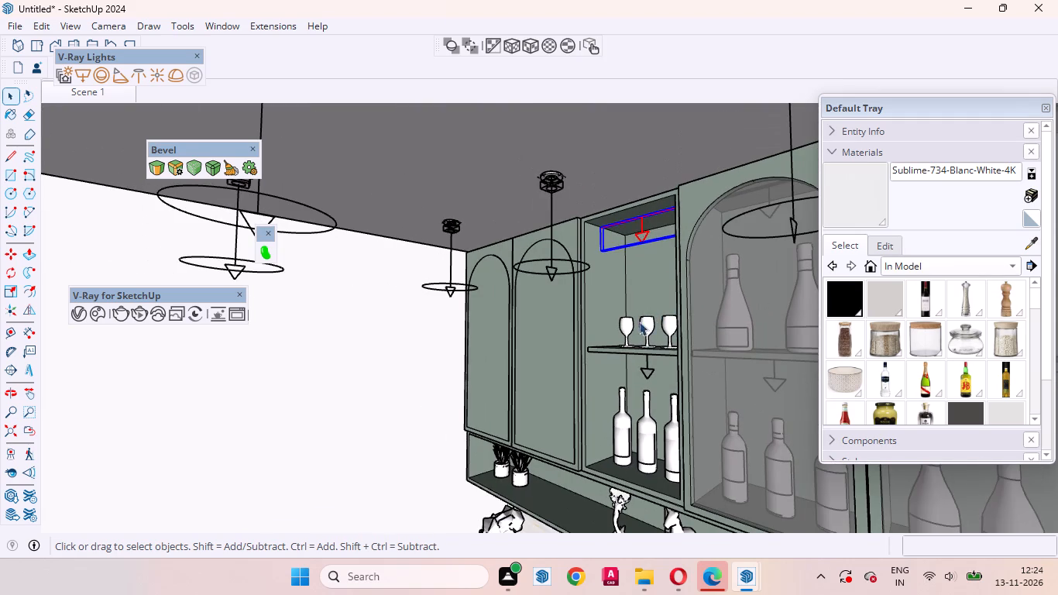
scroll(634, 390, up, 6)
middle_drag(637, 361, 602, 281)
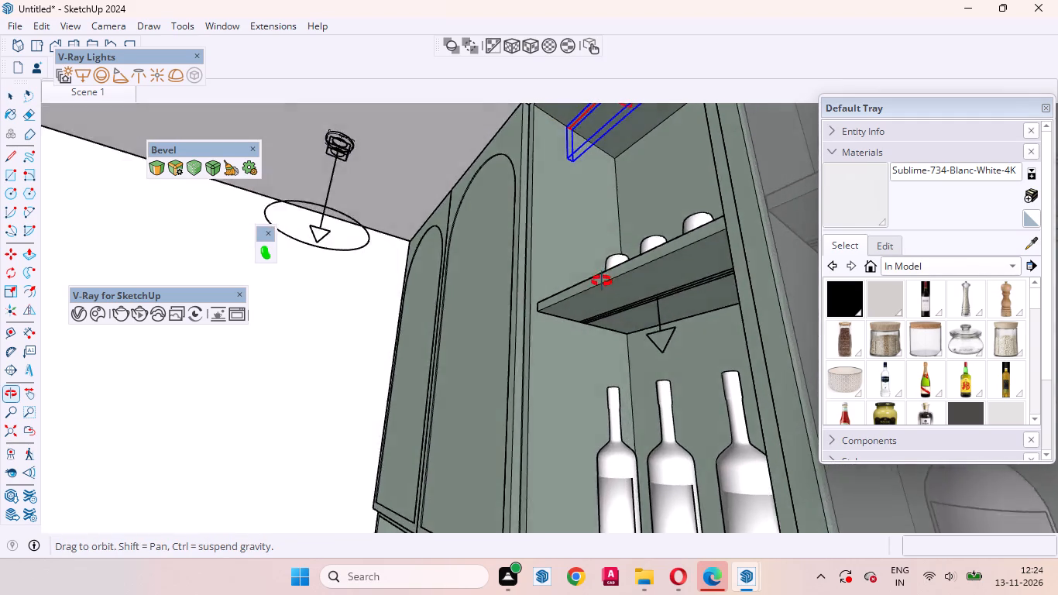
middle_drag(602, 281, 547, 303)
scroll(629, 312, up, 7)
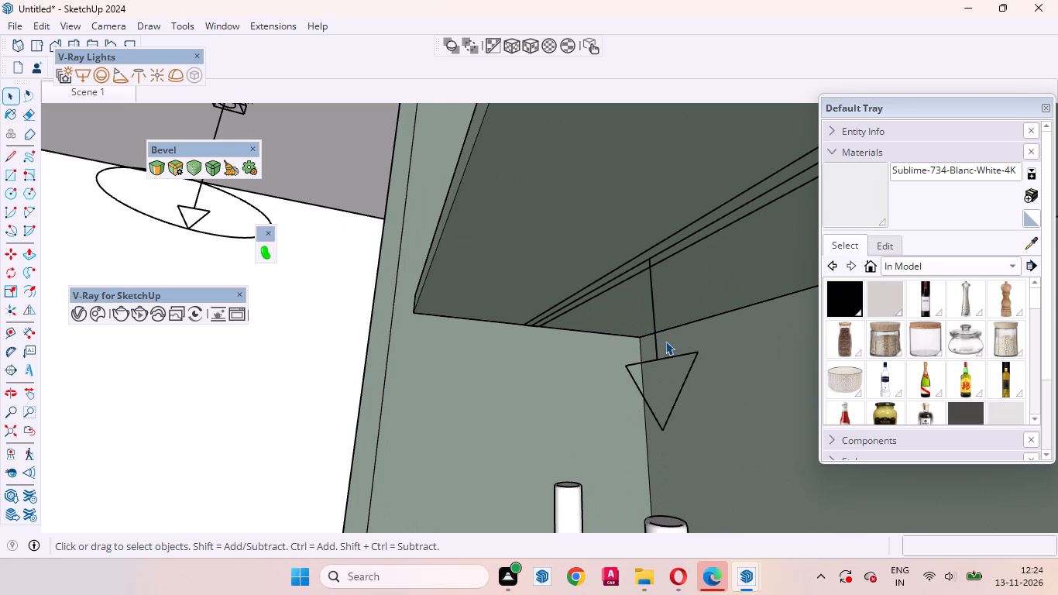
scroll(644, 396, up, 1)
scroll(691, 271, down, 1)
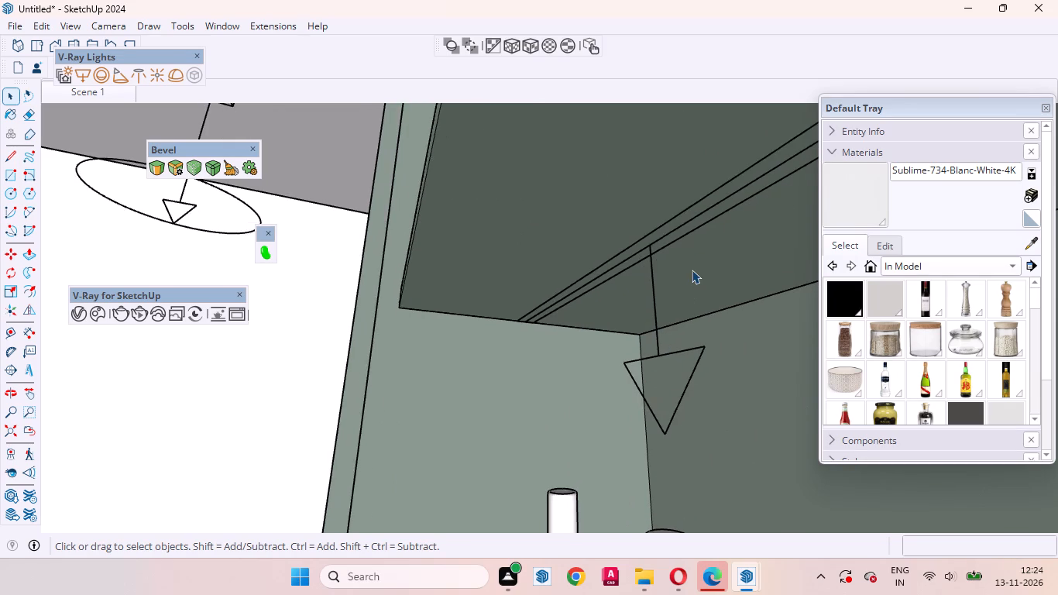
scroll(692, 270, down, 5)
middle_drag(671, 318, 777, 328)
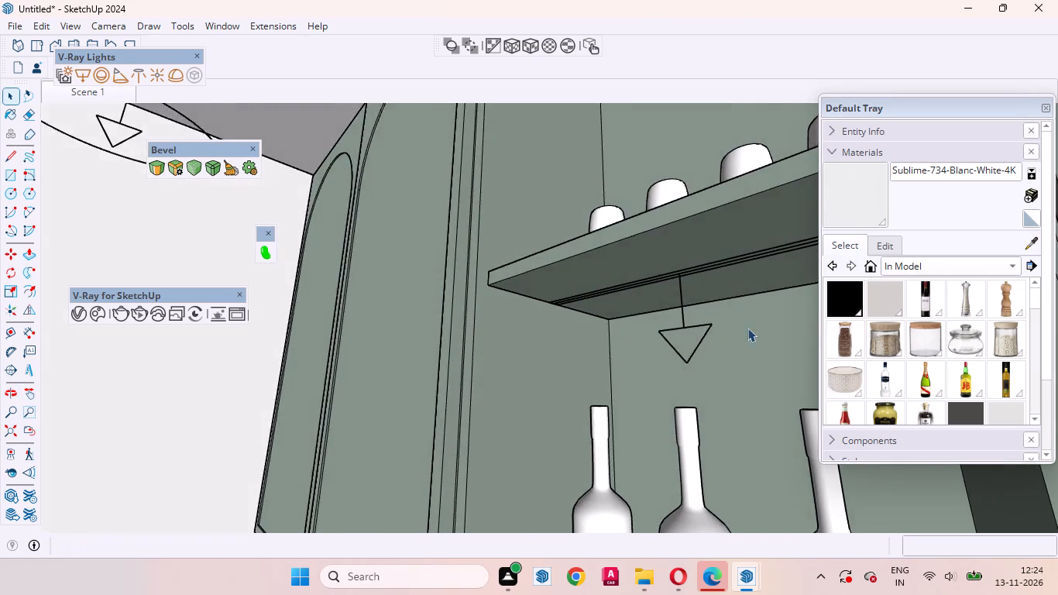
Move the three bottles on the open bay's bottom shelf about 1 5/8" toward the cabinet back.
scroll(723, 288, down, 10)
middle_drag(732, 444, 750, 466)
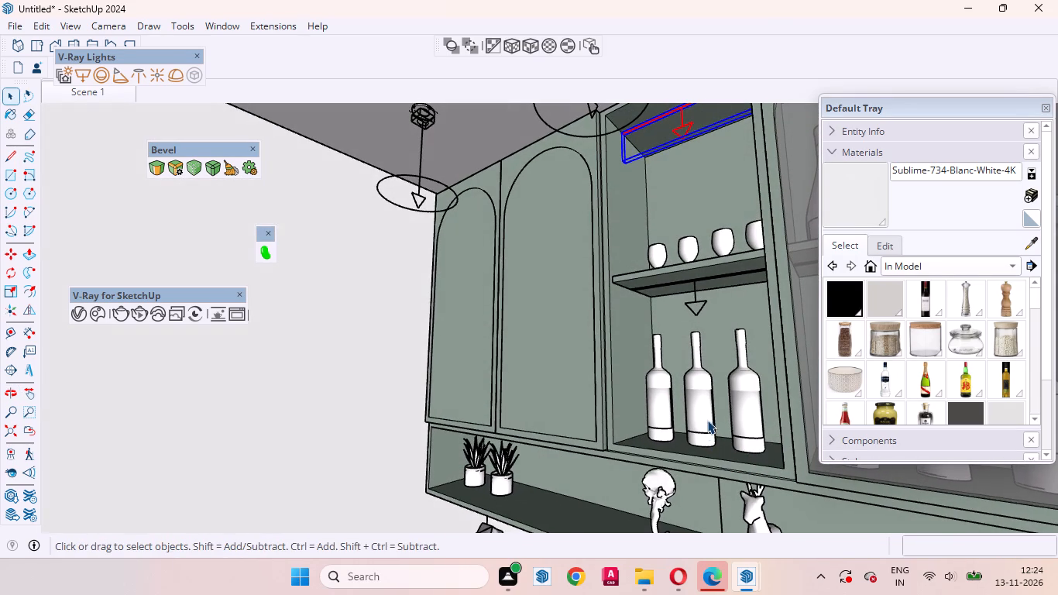
click(707, 420)
ctrl+click(751, 408)
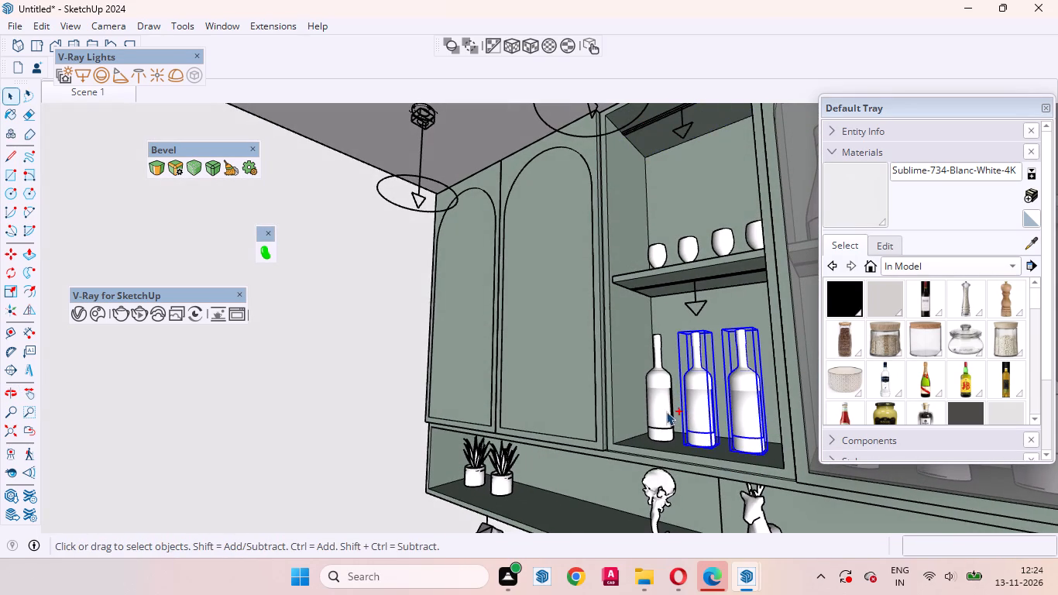
ctrl+click(665, 411)
scroll(679, 434, up, 3)
middle_drag(682, 447, 530, 504)
scroll(582, 468, up, 1)
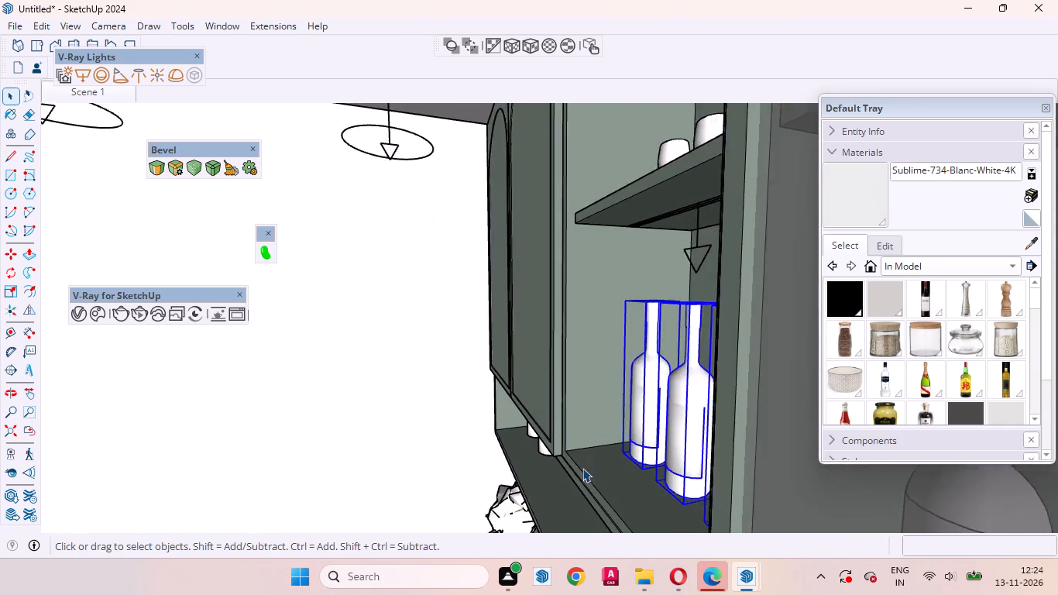
scroll(582, 468, up, 2)
key(m)
click(617, 483)
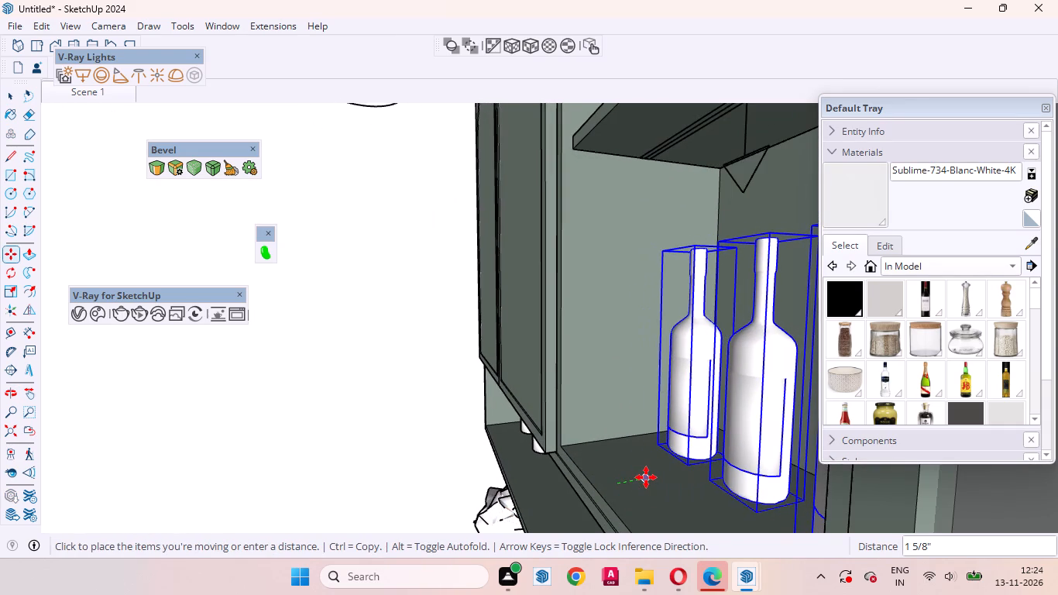
click(646, 477)
key(space)
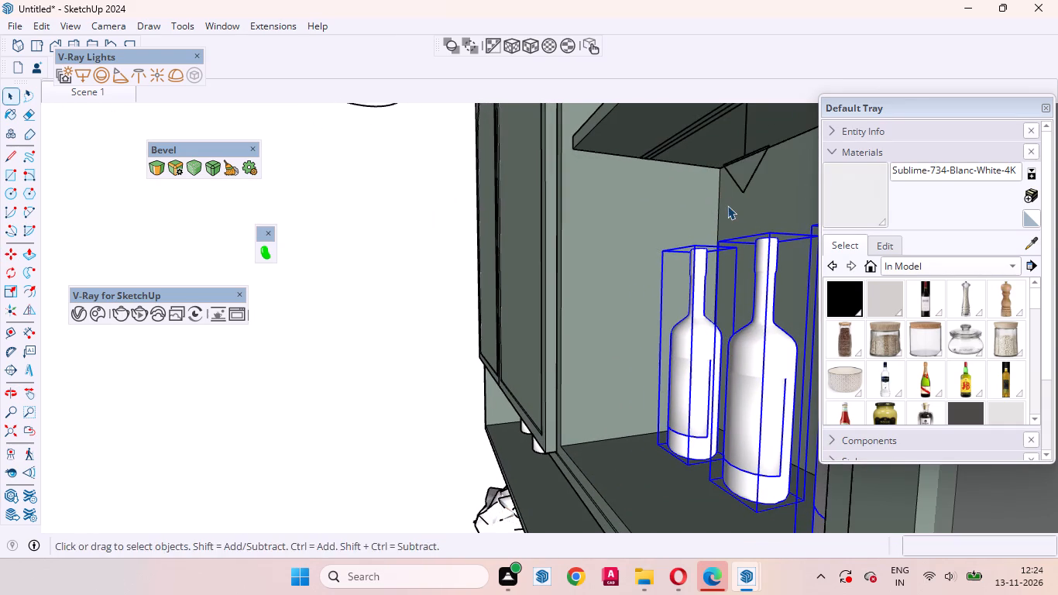
Unhide the last hidden door, restoring the arched glass door over the wine-glass bay.
middle_drag(726, 205, 680, 182)
scroll(677, 174, up, 6)
middle_drag(698, 163, 678, 163)
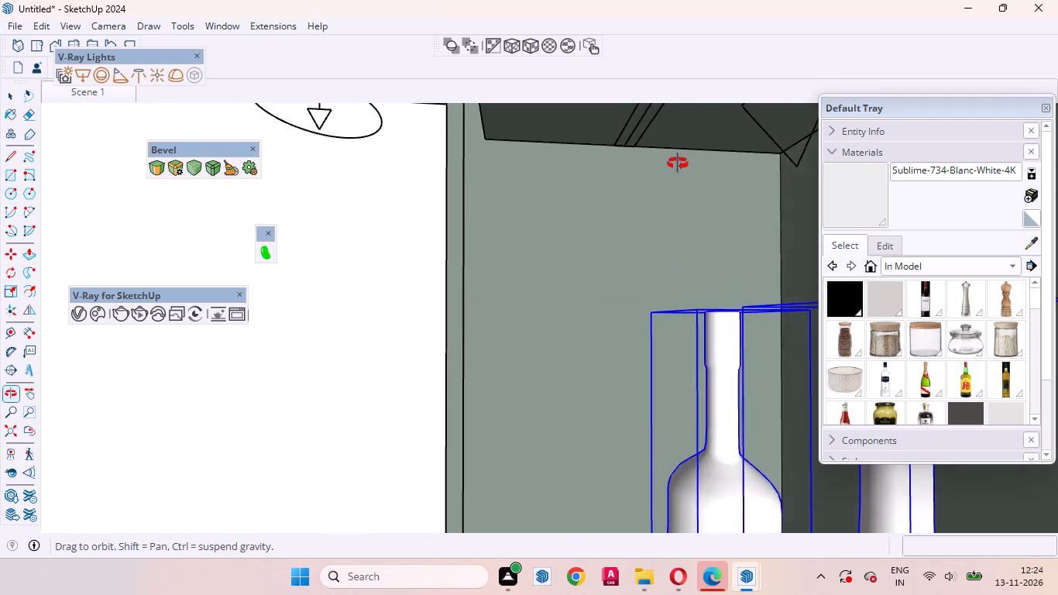
middle_drag(678, 163, 776, 166)
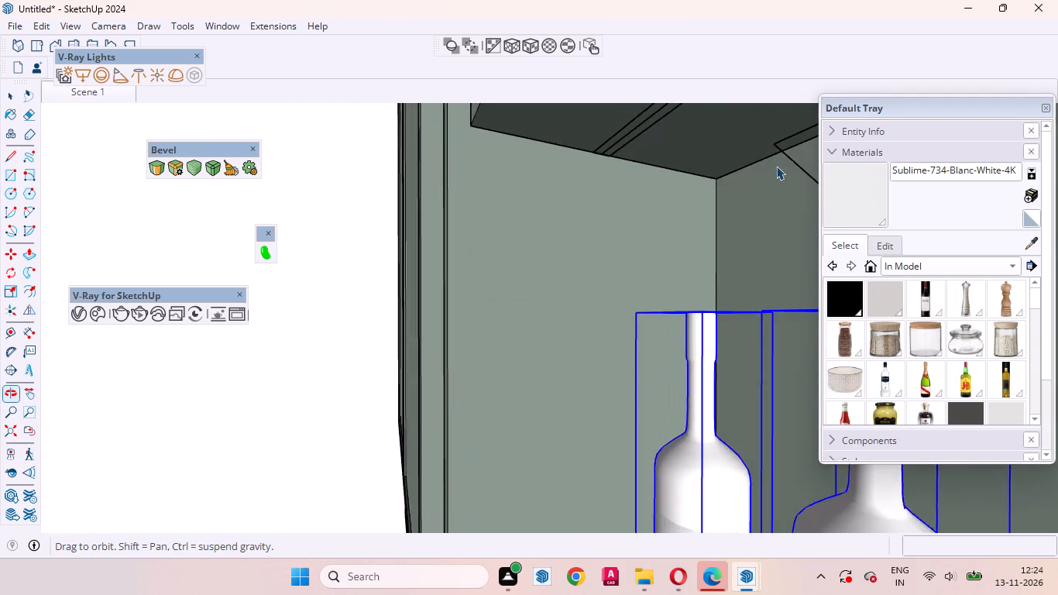
scroll(719, 225, down, 15)
middle_drag(651, 273, 788, 297)
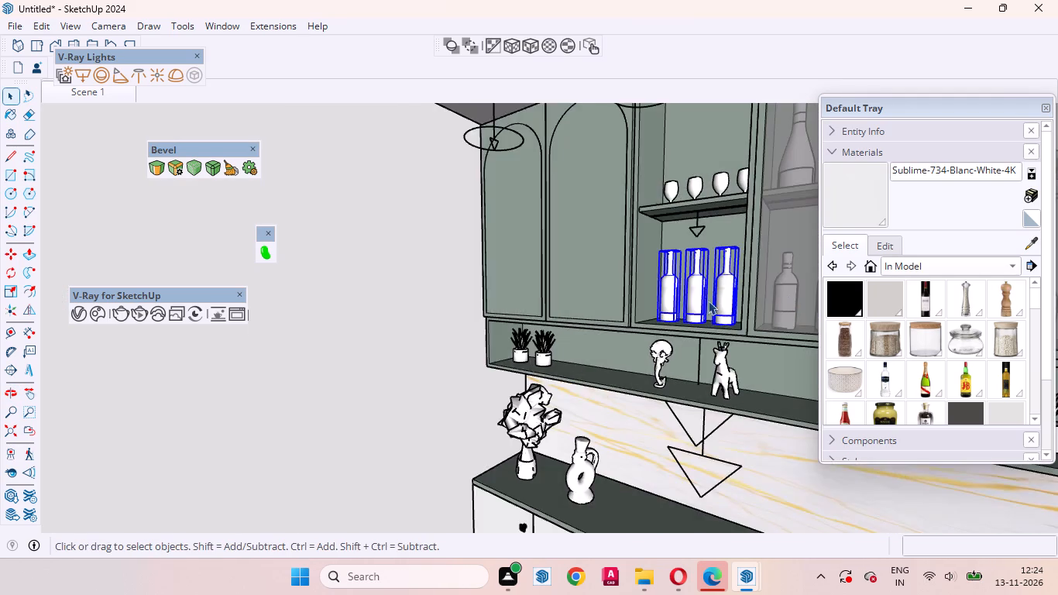
scroll(680, 311, down, 7)
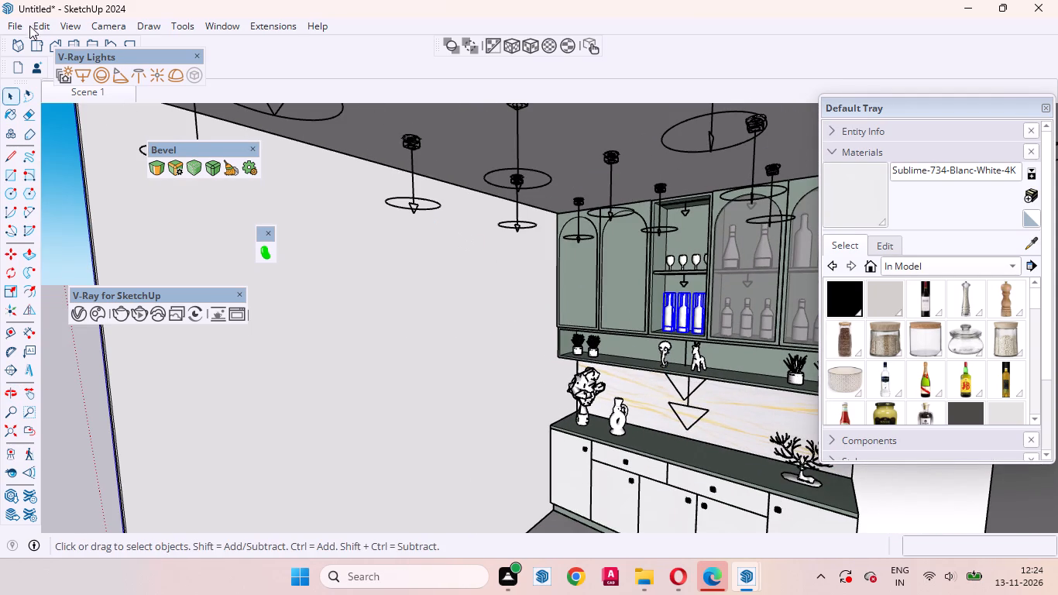
click(35, 24)
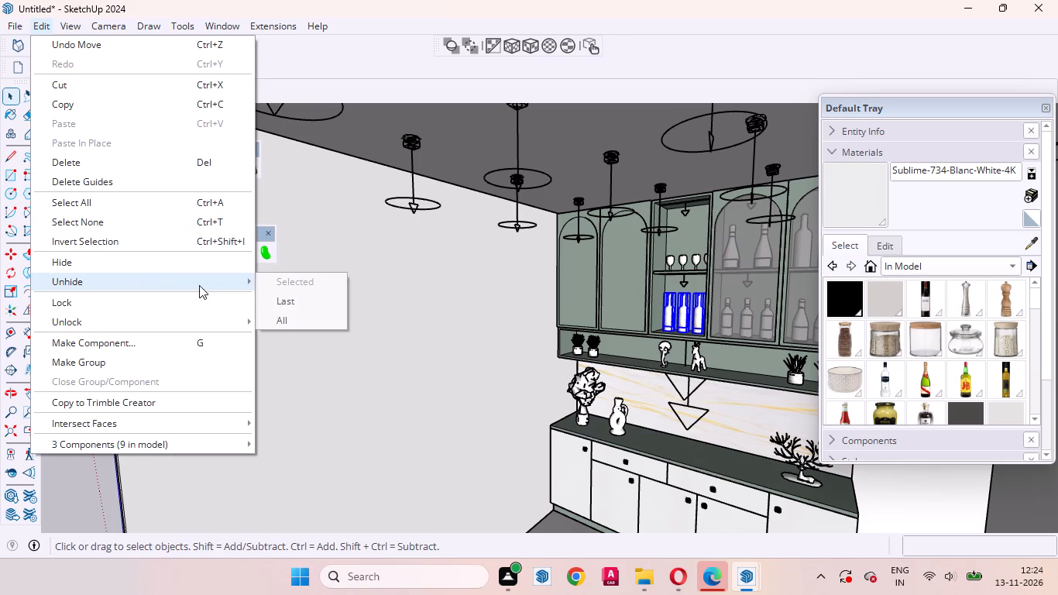
click(297, 298)
Hide the middle arched glass door of the upper cabinet, beside the wine-glass bay.
click(769, 333)
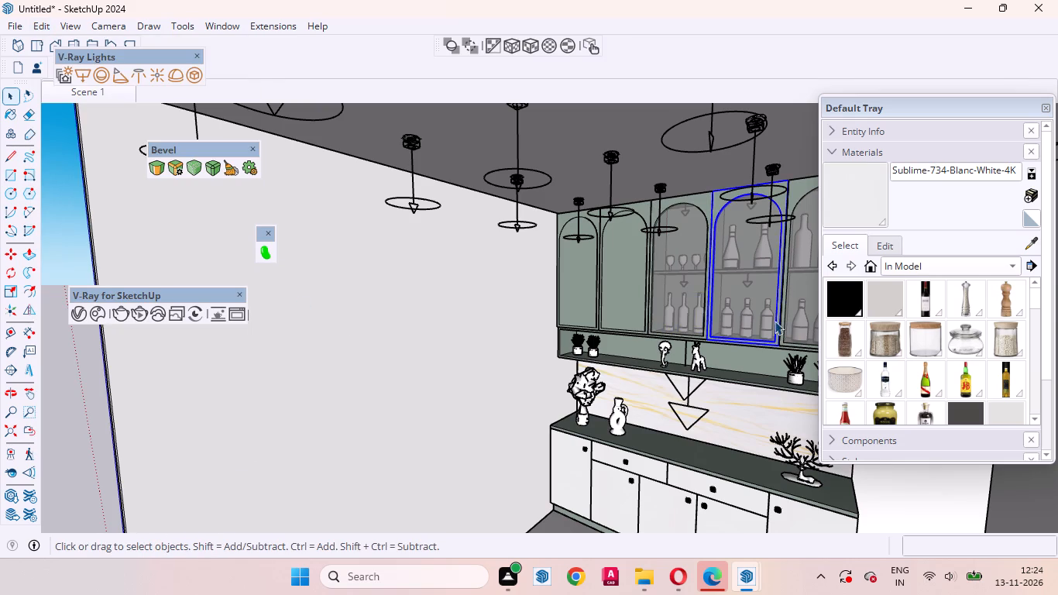
scroll(717, 459, down, 2)
right_click(764, 315)
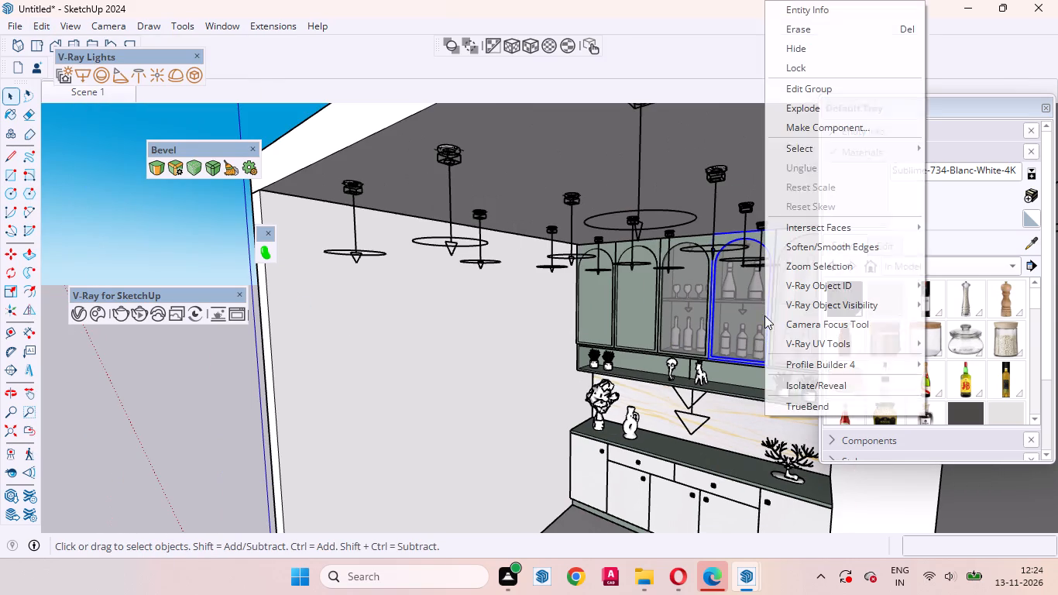
click(795, 50)
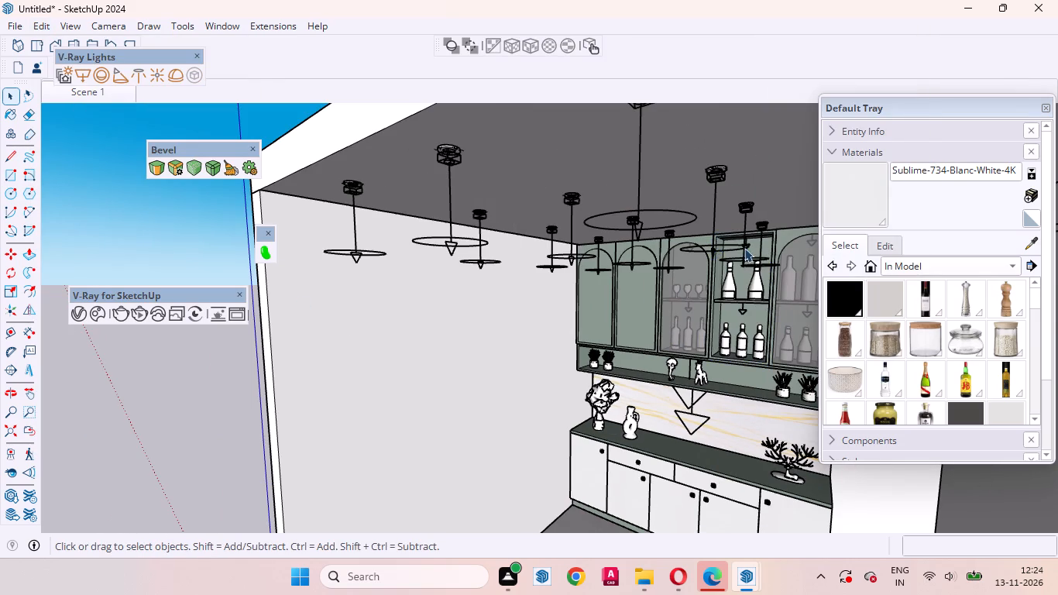
Move the two large bottles on the middle bay's upper shelf about 1" toward the cabinet back.
scroll(746, 259, up, 15)
middle_drag(716, 271, 605, 296)
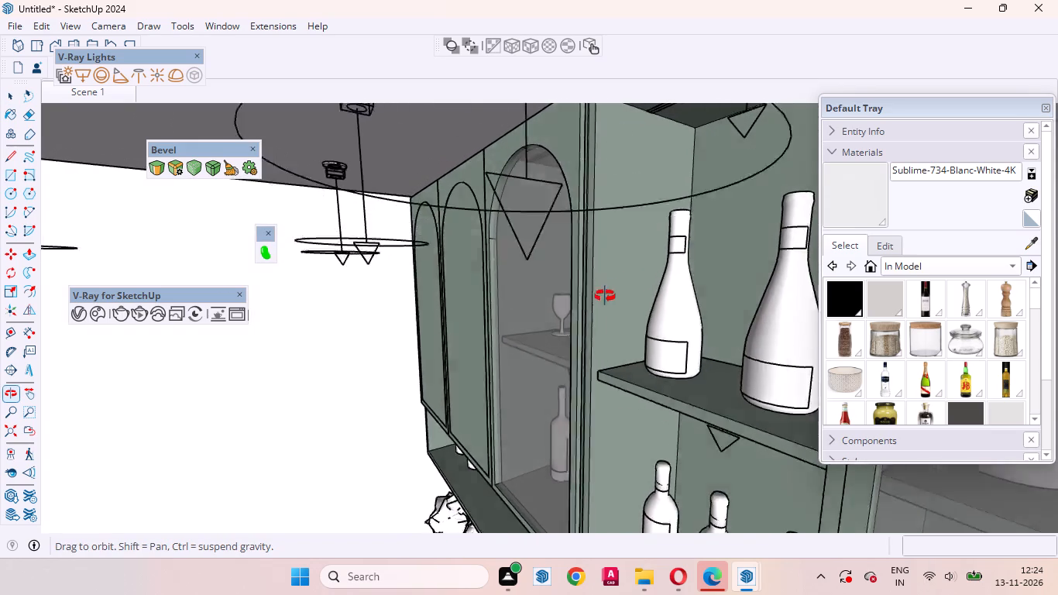
middle_drag(605, 296, 550, 314)
scroll(645, 286, up, 3)
click(648, 287)
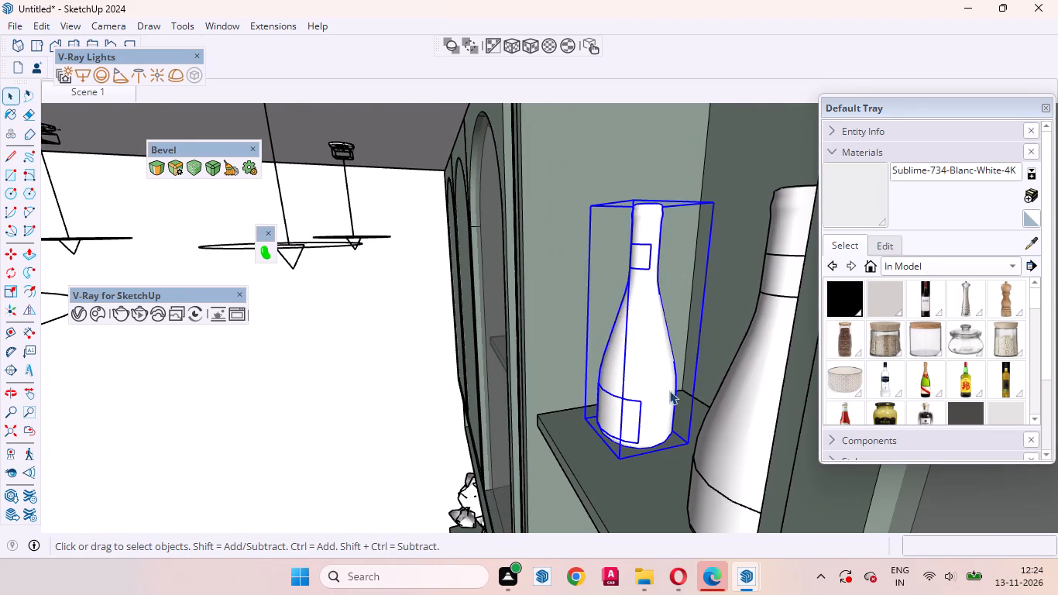
middle_drag(672, 390, 795, 420)
ctrl+click(813, 430)
scroll(709, 436, up, 1)
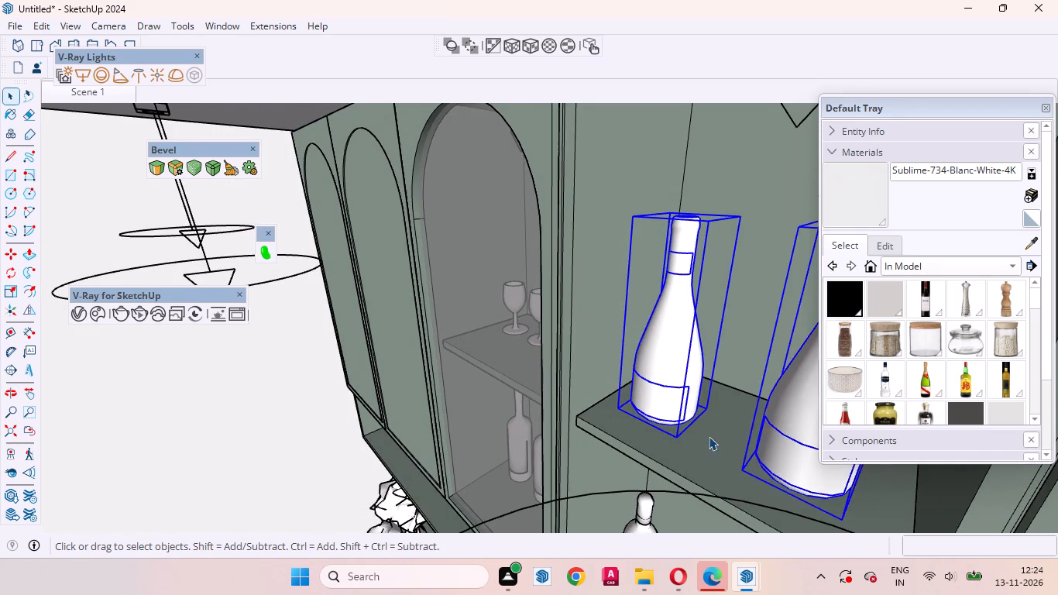
scroll(709, 436, up, 2)
middle_drag(678, 443, 579, 466)
key(m)
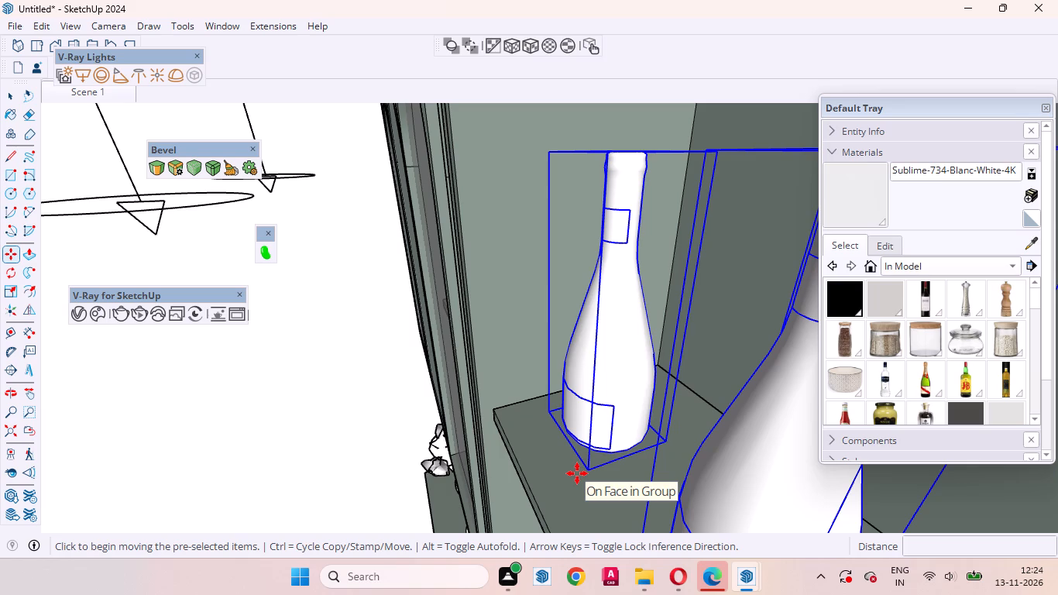
click(585, 498)
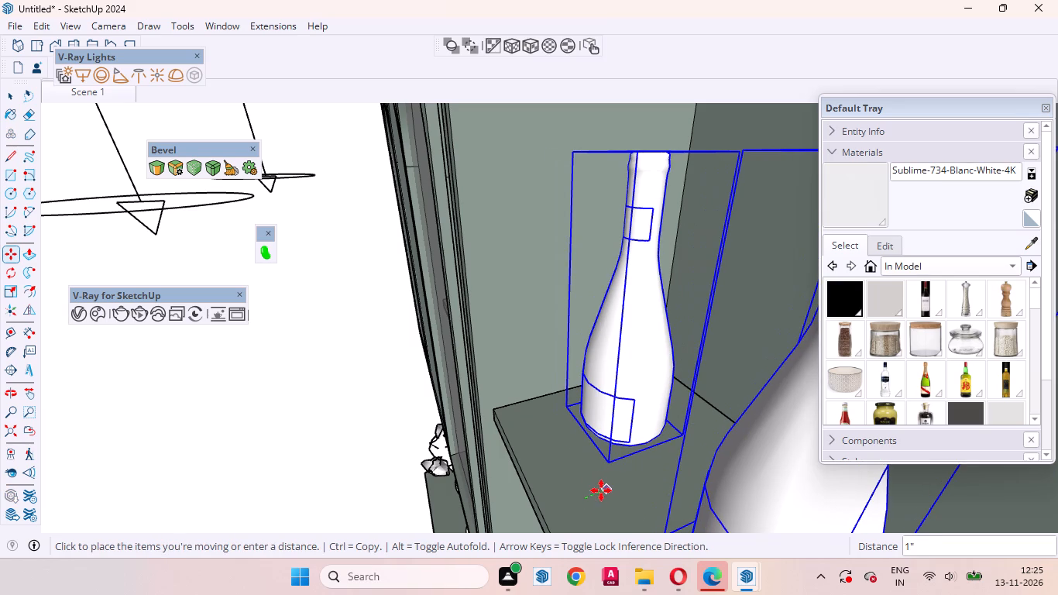
click(606, 489)
key(space)
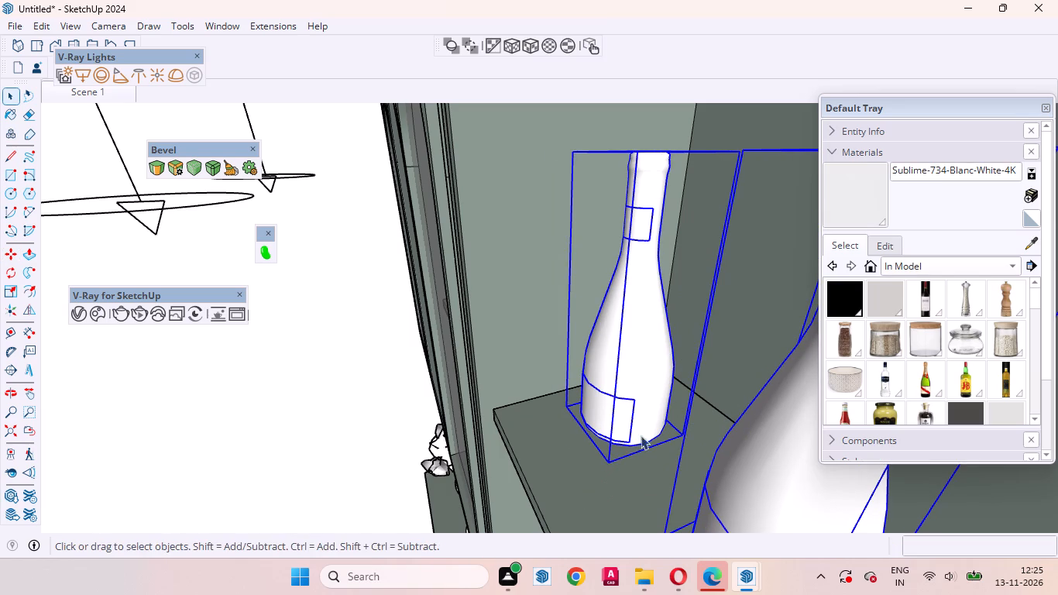
Move the rectangle light under the middle bay's top panel about 1 5/8" toward the cabinet front.
middle_drag(647, 443, 727, 374)
scroll(655, 451, down, 9)
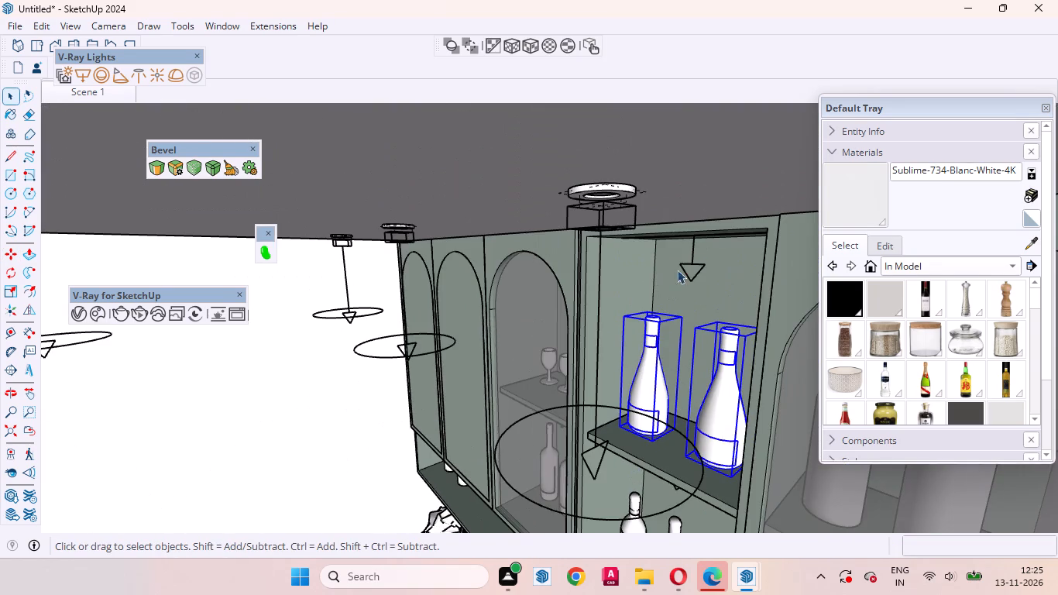
scroll(683, 223, up, 7)
middle_drag(696, 248, 658, 192)
scroll(664, 204, up, 6)
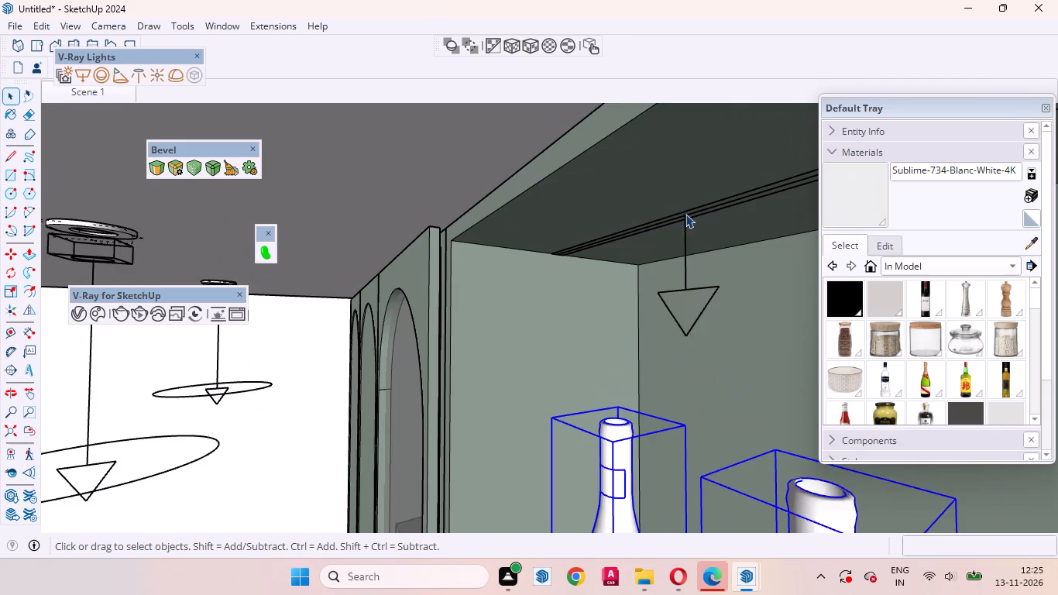
click(689, 214)
key(m)
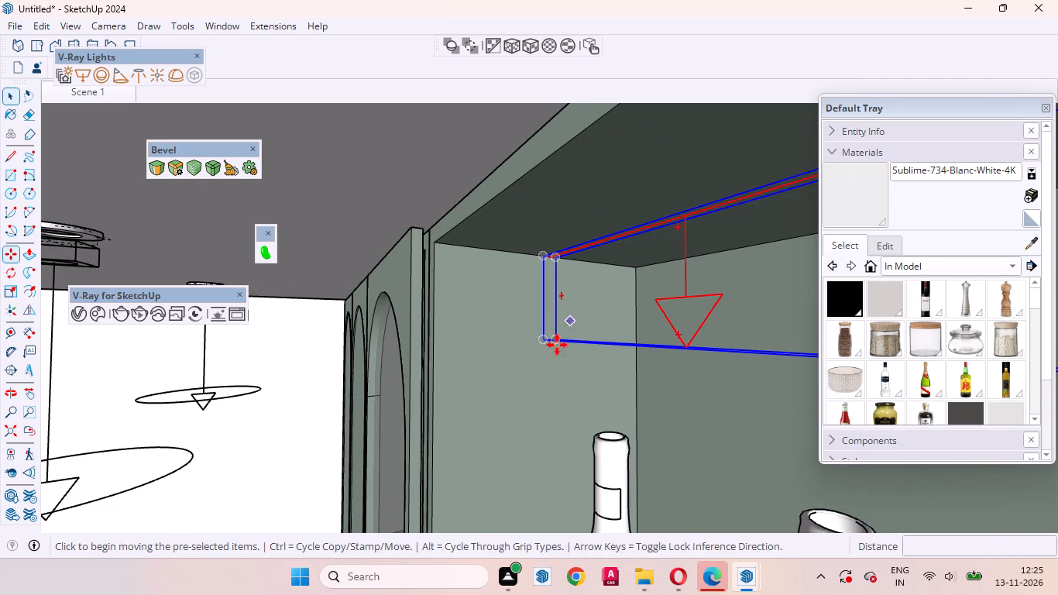
click(550, 364)
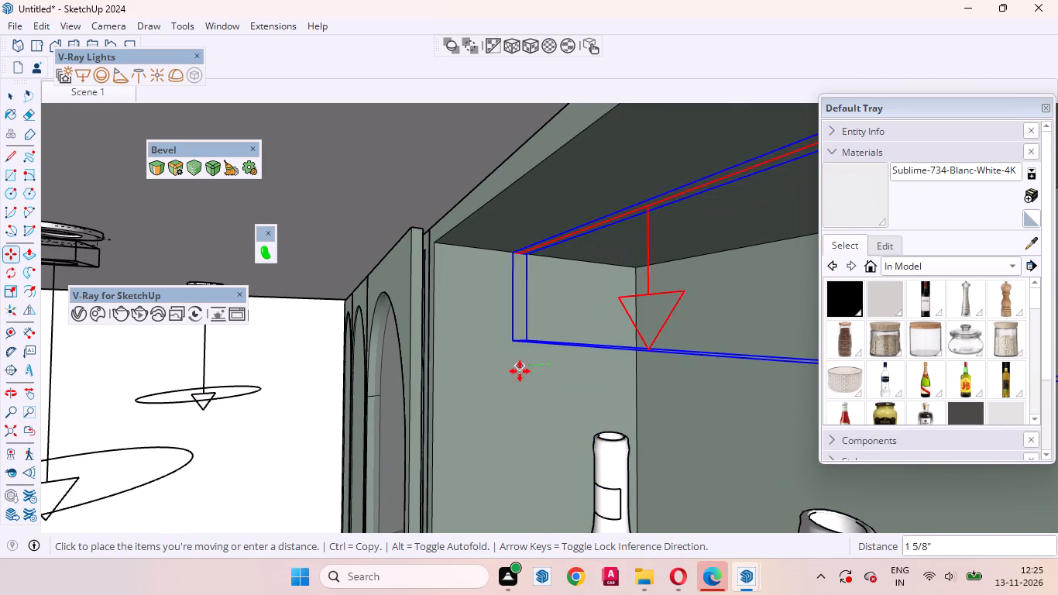
click(517, 373)
Examine the position of the middle bay's top light relative to the bottles and cabinet walls.
middle_drag(591, 393, 553, 380)
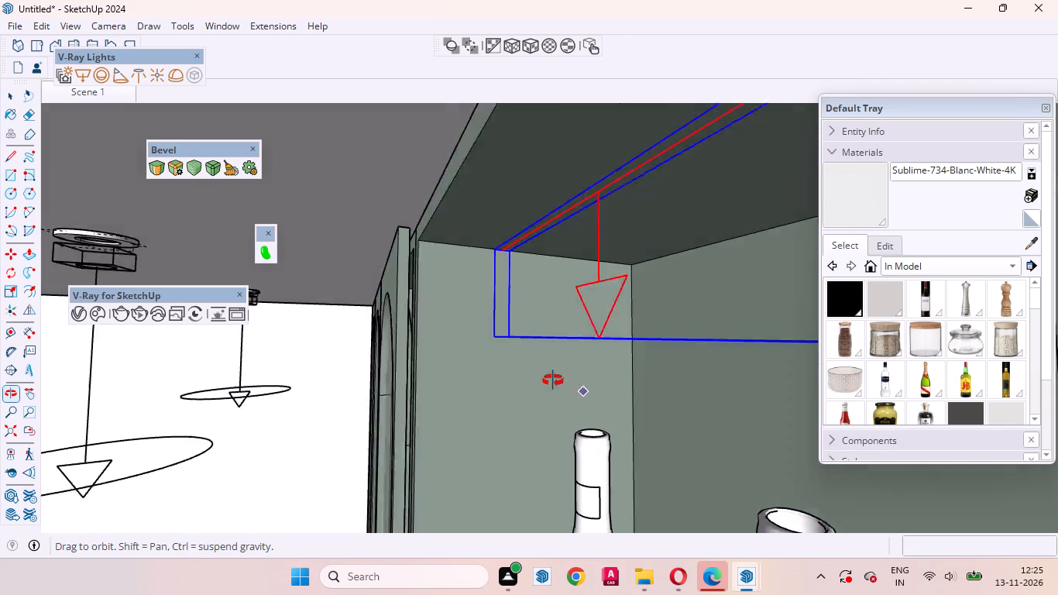
middle_drag(553, 380, 572, 383)
scroll(609, 369, up, 7)
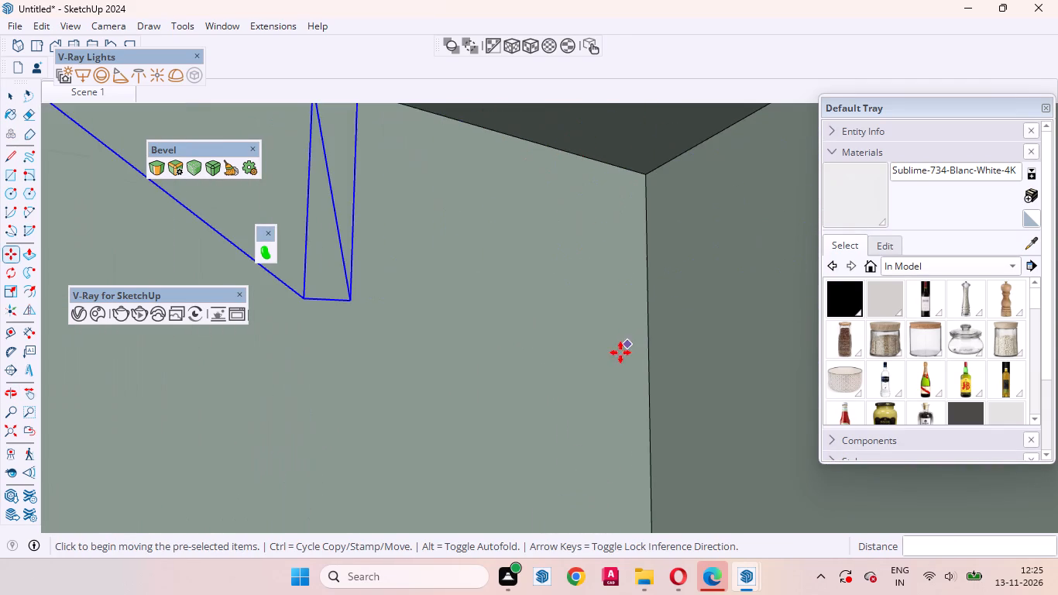
middle_drag(615, 354, 759, 352)
scroll(685, 335, down, 7)
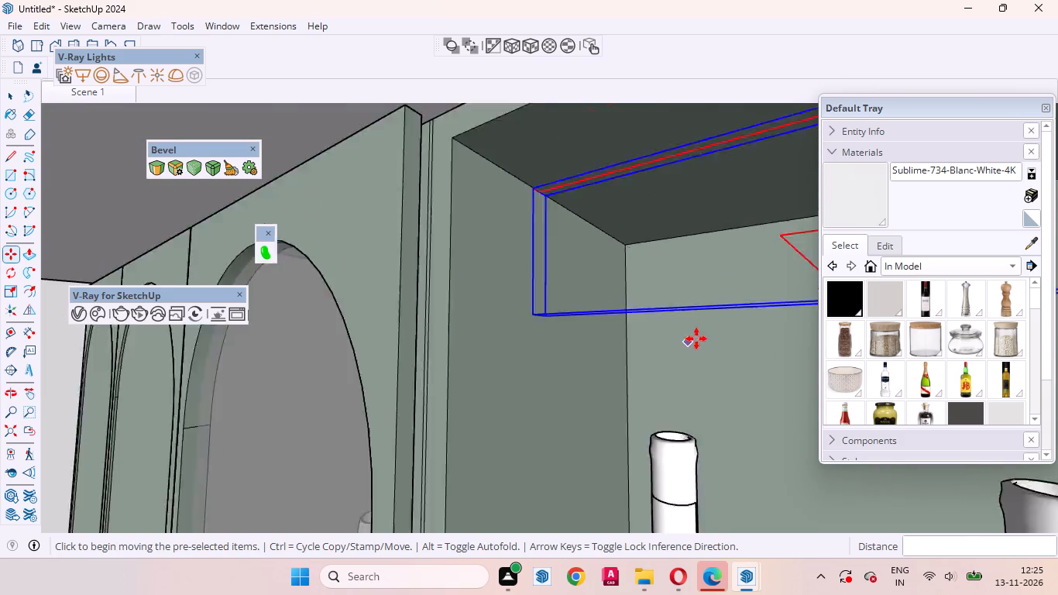
scroll(696, 339, down, 14)
middle_drag(701, 358, 816, 382)
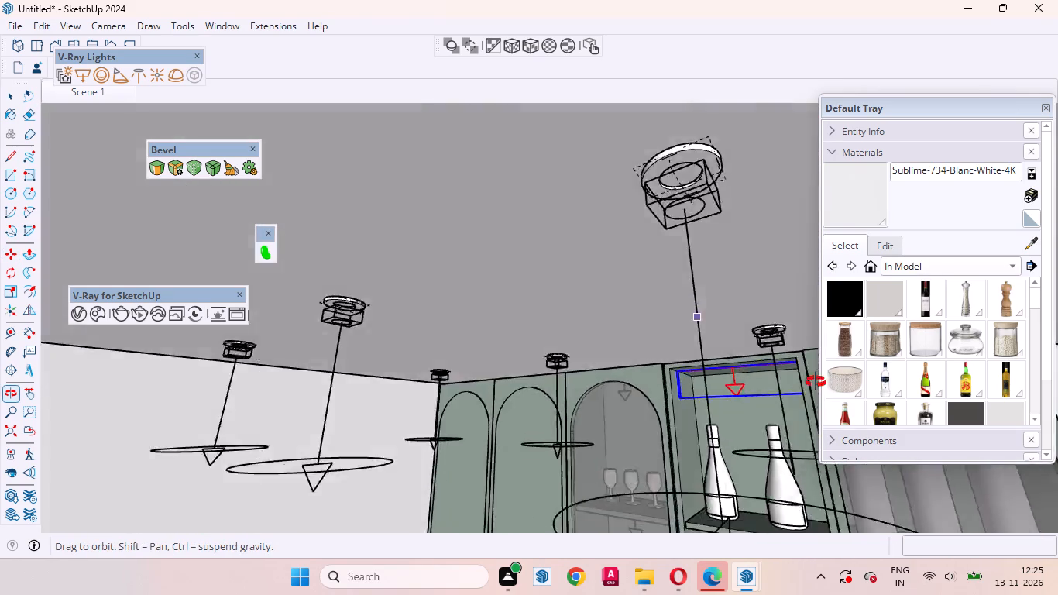
middle_drag(816, 382, 888, 408)
scroll(703, 359, up, 11)
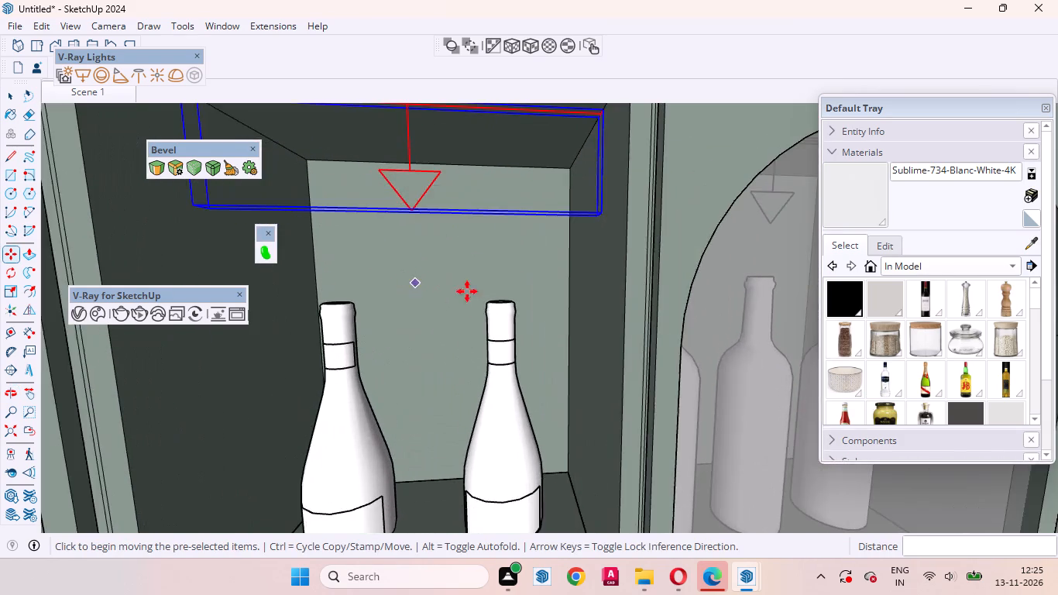
middle_drag(455, 290, 696, 364)
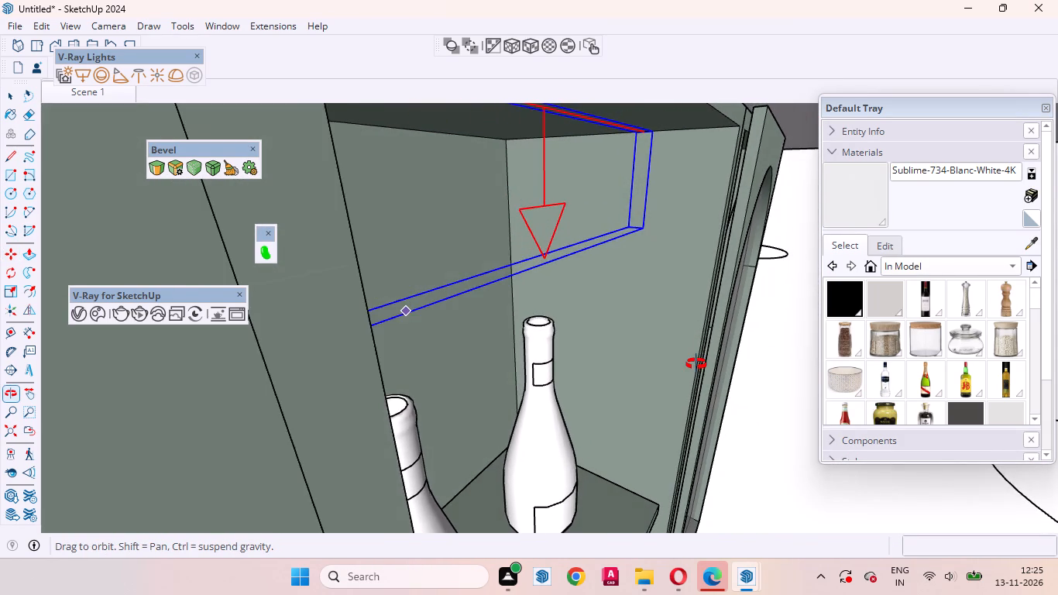
middle_drag(696, 364, 507, 320)
key(space)
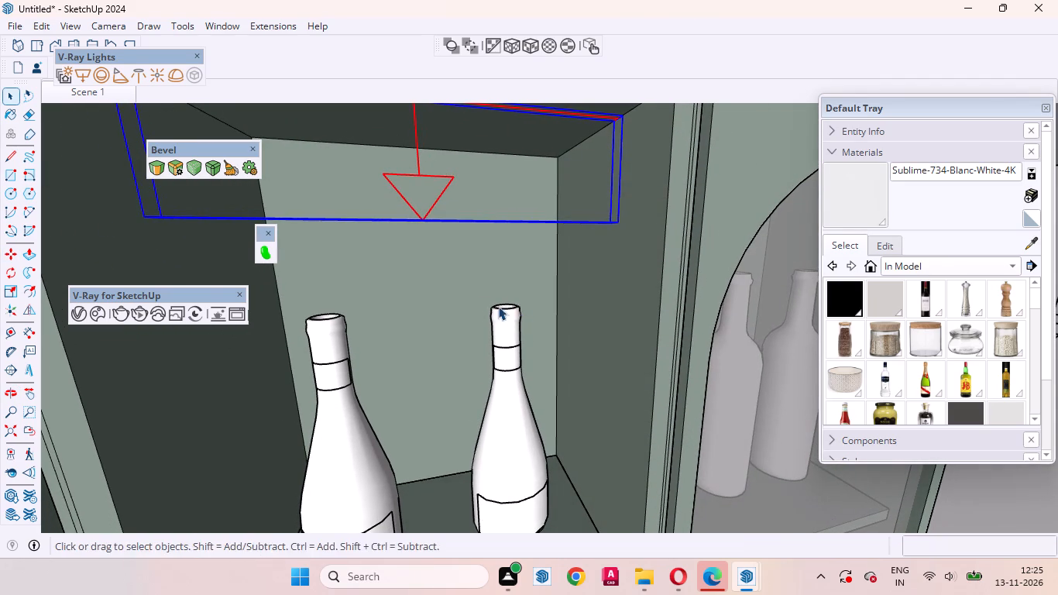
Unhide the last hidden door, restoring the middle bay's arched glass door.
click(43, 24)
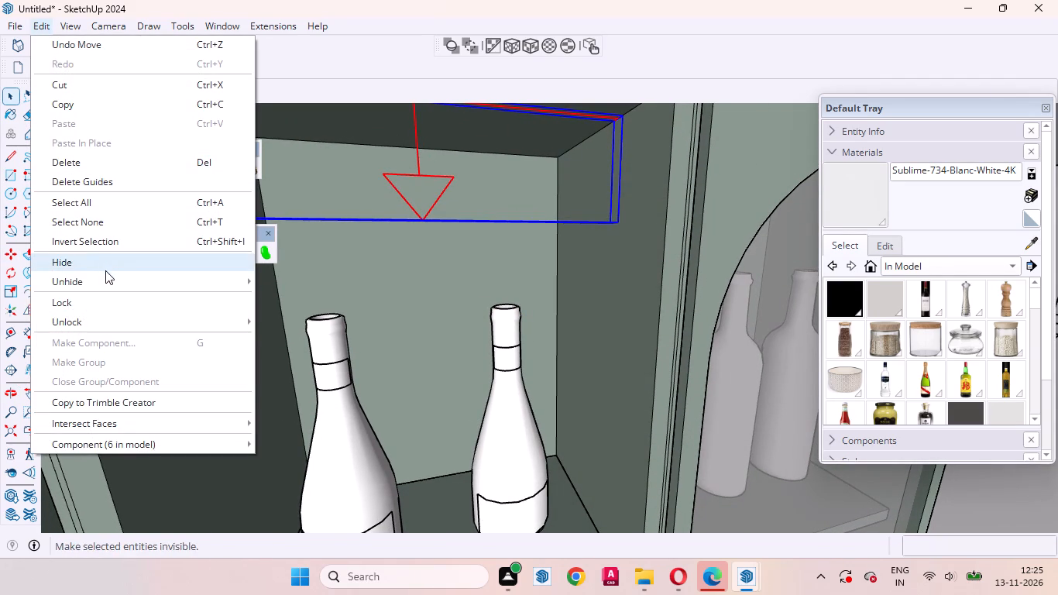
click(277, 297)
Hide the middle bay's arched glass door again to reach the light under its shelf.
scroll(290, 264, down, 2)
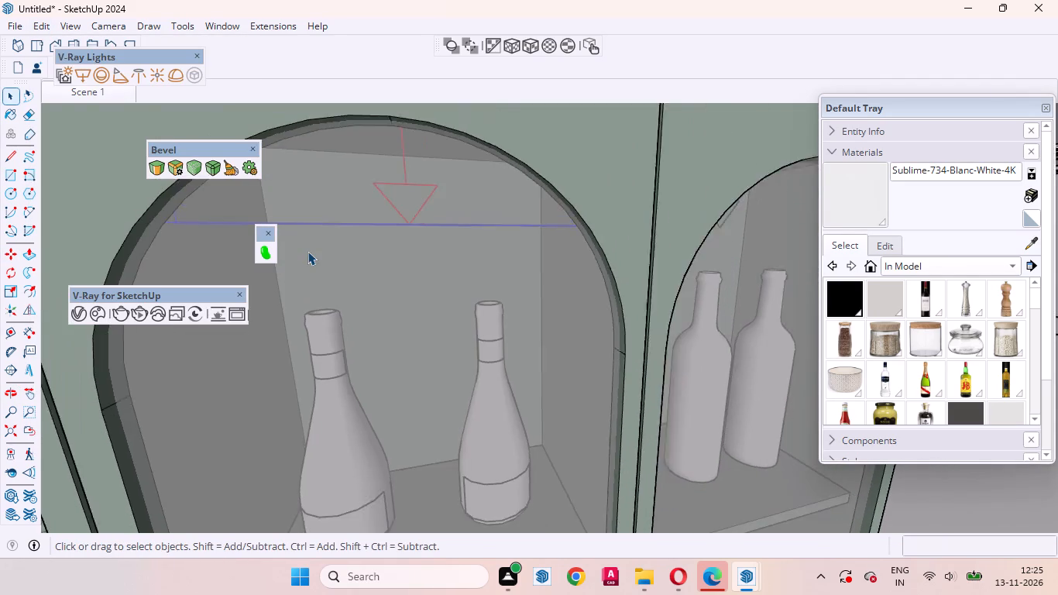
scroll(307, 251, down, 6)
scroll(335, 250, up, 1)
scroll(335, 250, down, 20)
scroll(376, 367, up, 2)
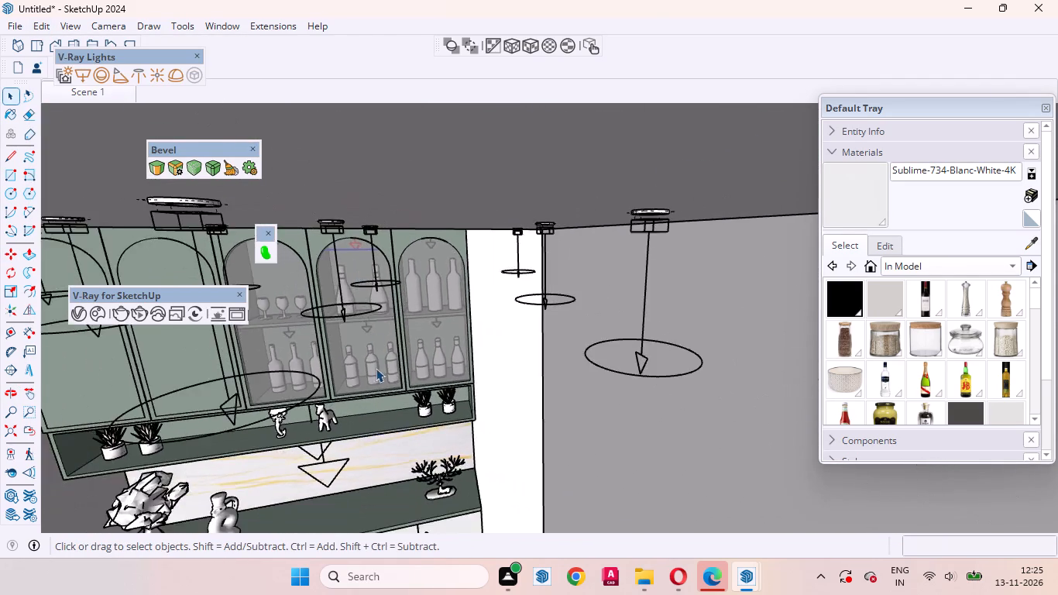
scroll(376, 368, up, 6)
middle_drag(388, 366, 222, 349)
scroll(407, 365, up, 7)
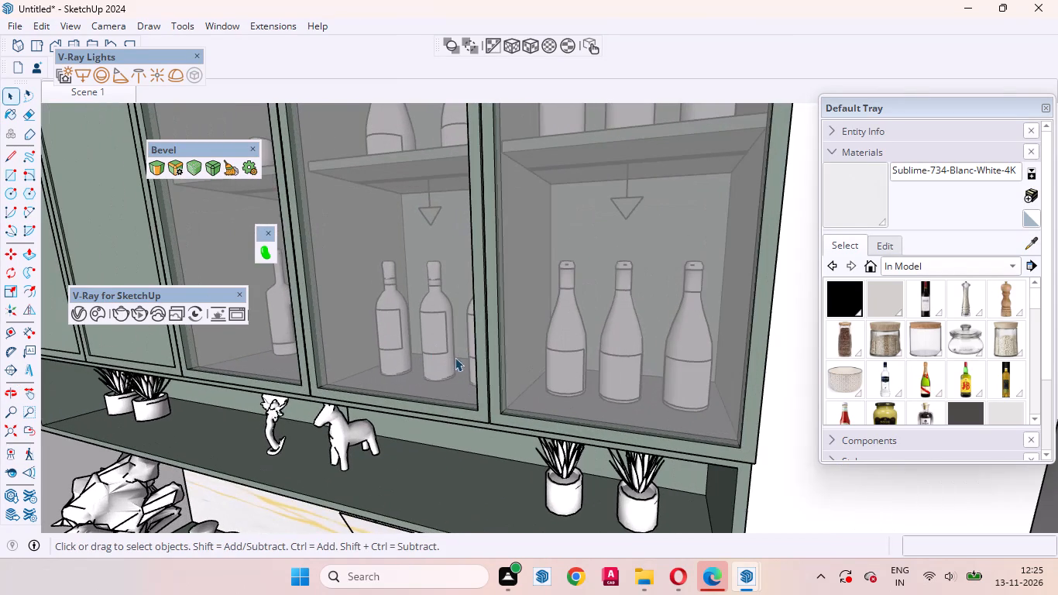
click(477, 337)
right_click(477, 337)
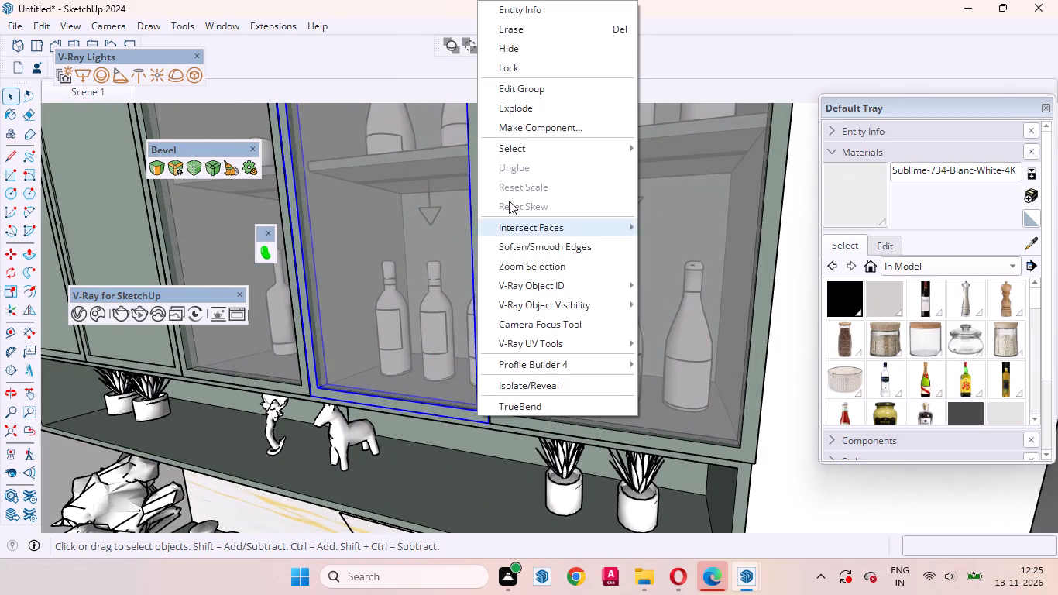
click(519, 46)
Move the rectangle light under the middle bay's shelf about 1 3/4" toward the cabinet front.
scroll(389, 183, up, 5)
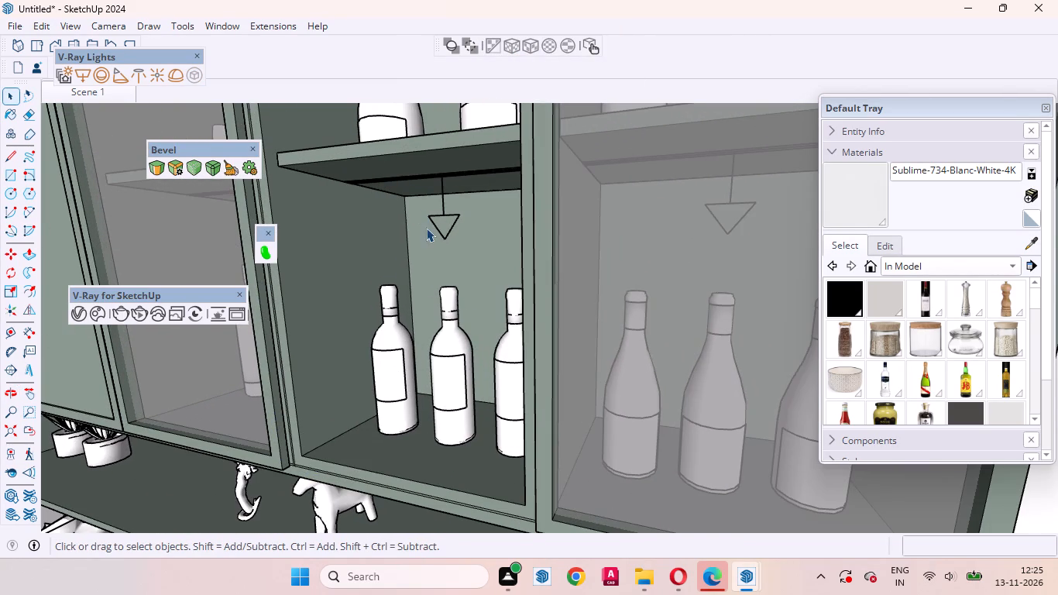
scroll(426, 228, up, 1)
middle_drag(426, 228, 374, 204)
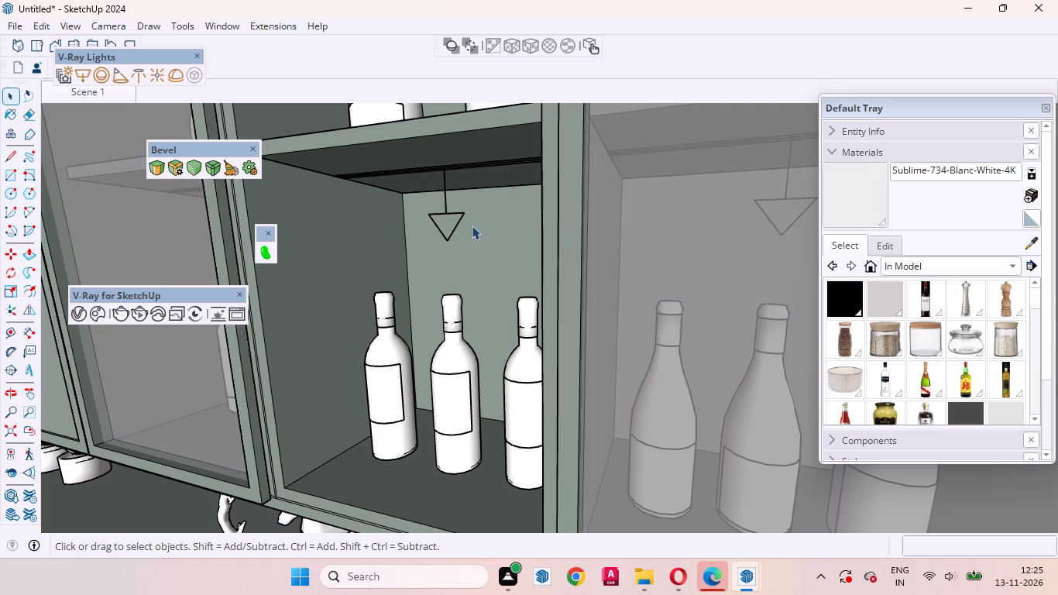
middle_drag(455, 211, 417, 187)
scroll(423, 181, up, 3)
click(452, 169)
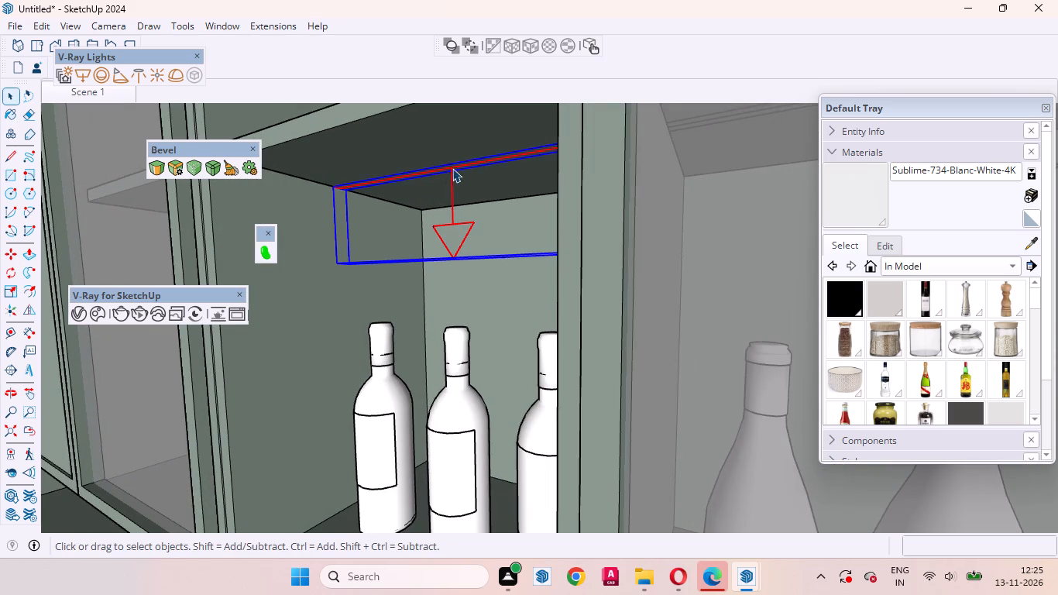
key(m)
middle_drag(354, 286, 347, 289)
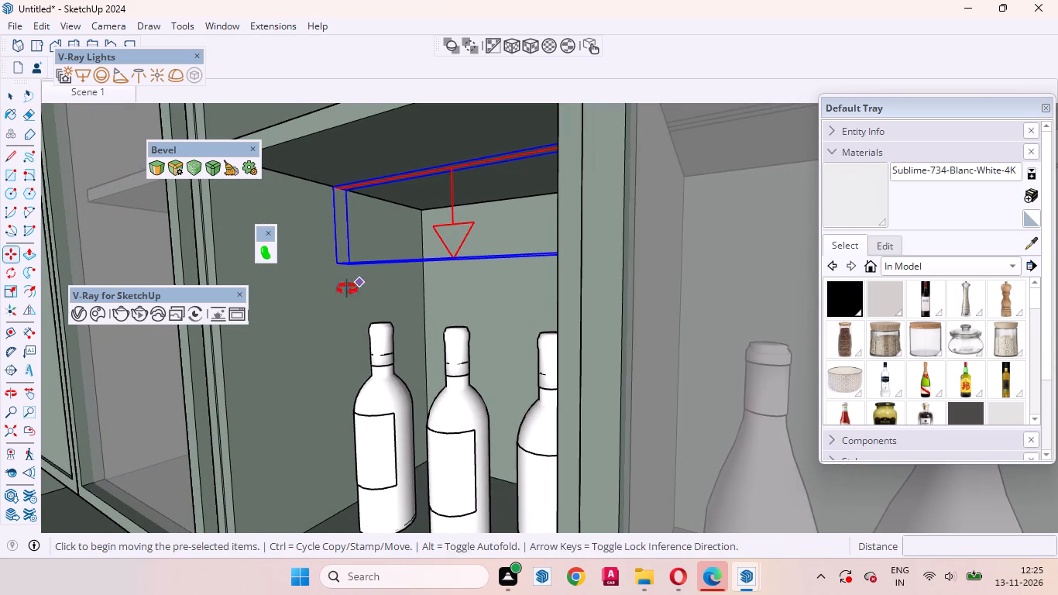
middle_drag(347, 289, 309, 303)
click(331, 294)
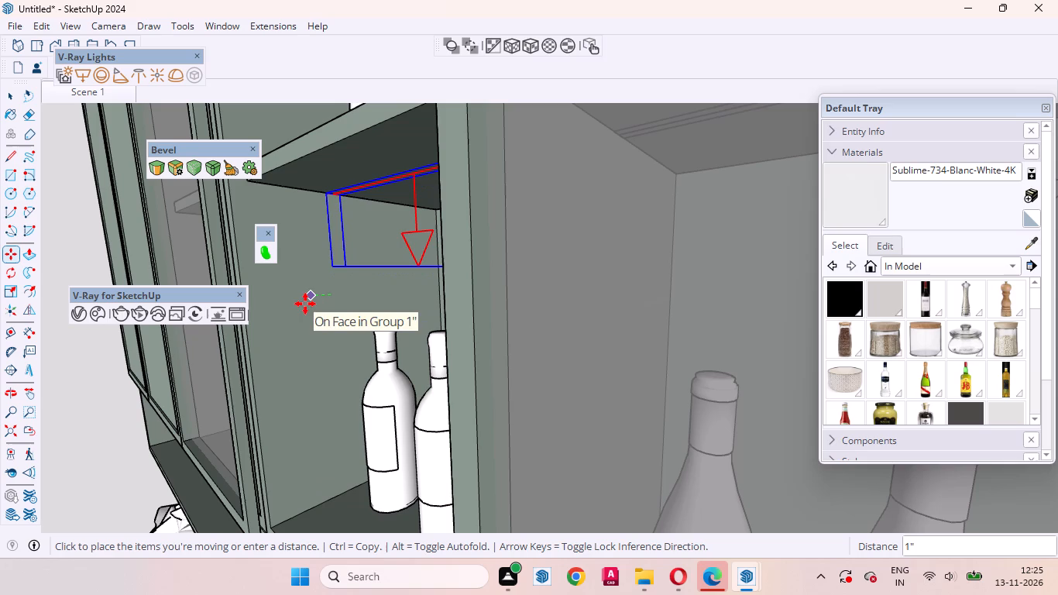
click(295, 302)
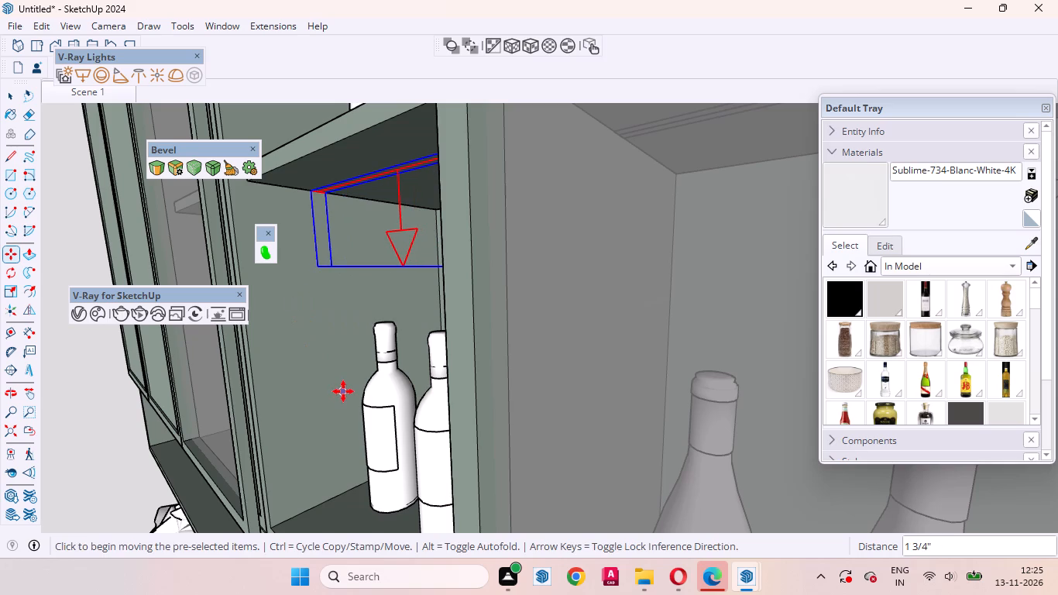
key(space)
Select the three bottles in the middle bay's lower compartment and move them about 1" toward the back panel.
middle_drag(335, 417, 427, 414)
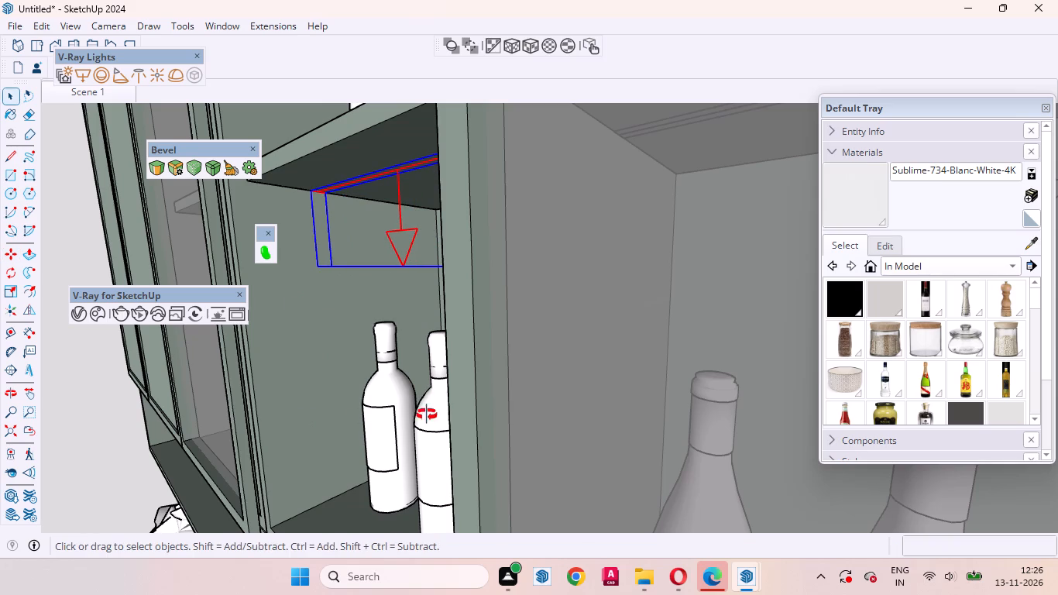
middle_drag(427, 414, 627, 399)
click(695, 435)
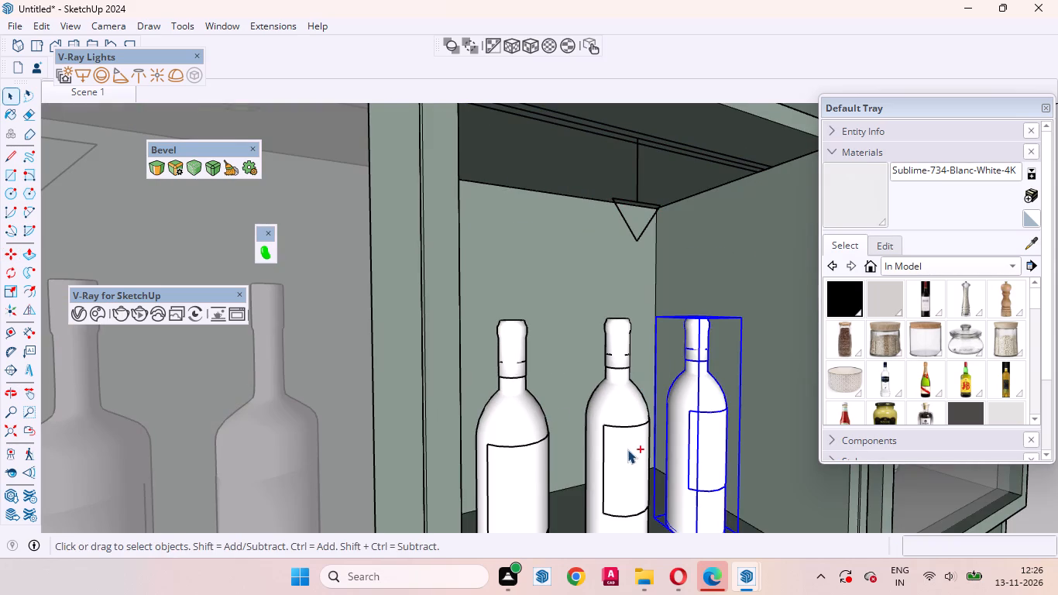
ctrl+click(625, 448)
ctrl+click(531, 469)
ctrl+scroll(480, 380, down, 8)
middle_drag(565, 463, 565, 483)
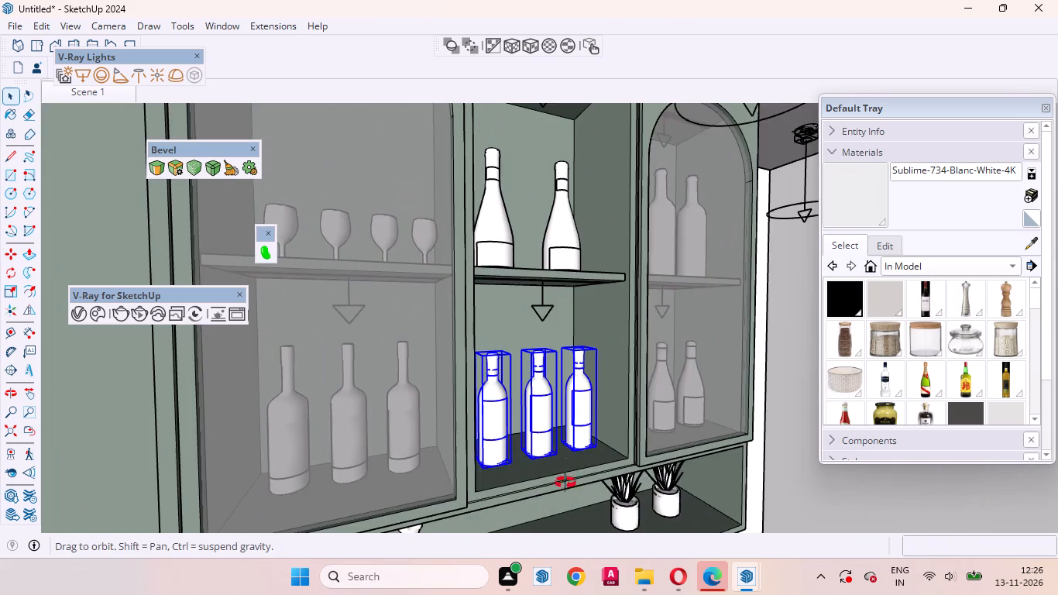
middle_drag(565, 483, 576, 514)
scroll(558, 453, up, 7)
key(m)
scroll(570, 469, up, 3)
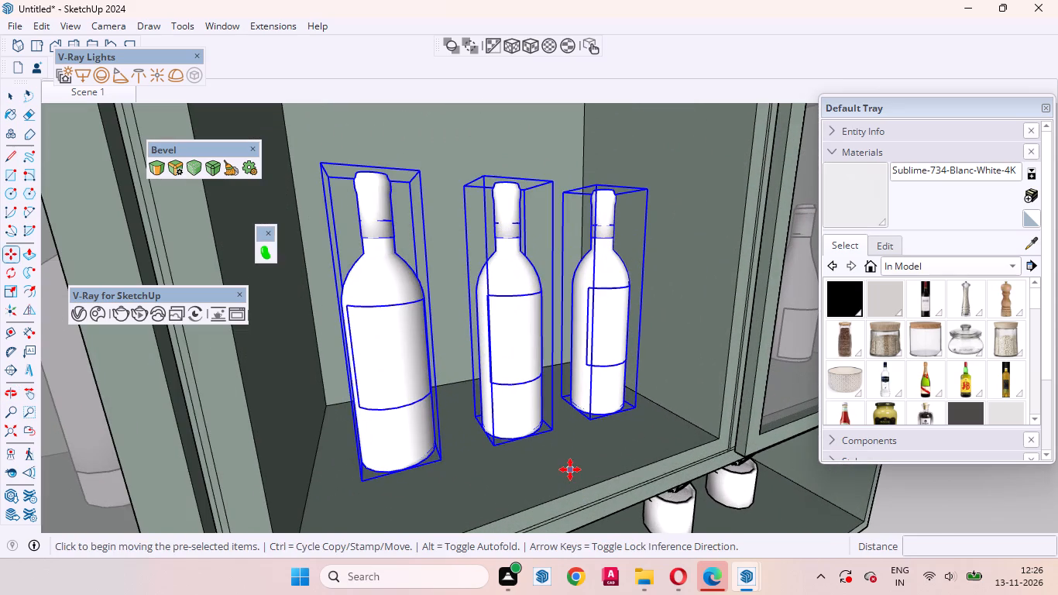
click(570, 469)
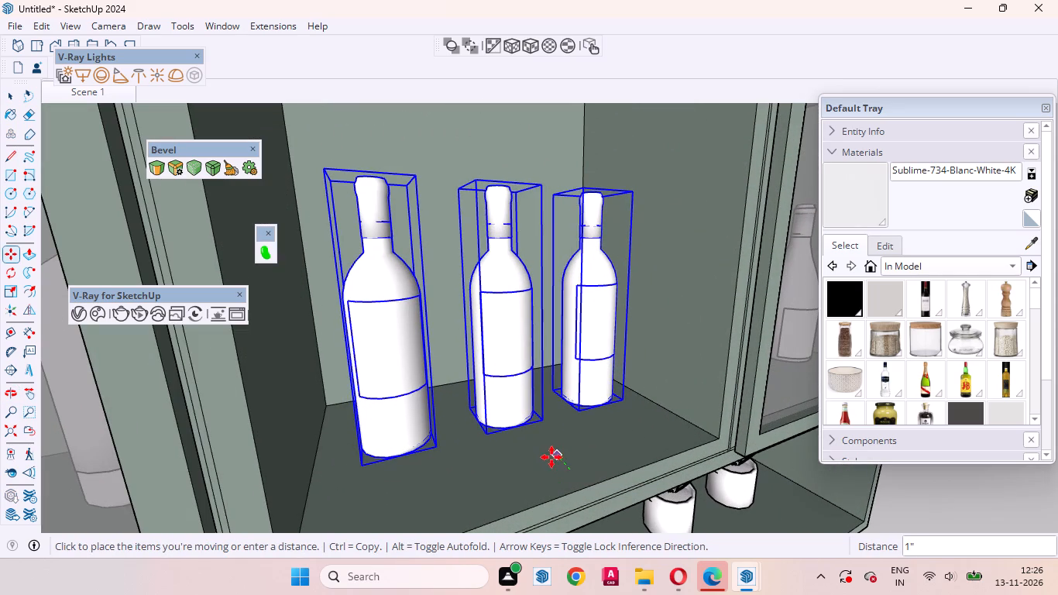
click(550, 456)
key(space)
Unhide the last hidden object to restore the middle bay's arched glass door.
middle_drag(569, 489, 531, 408)
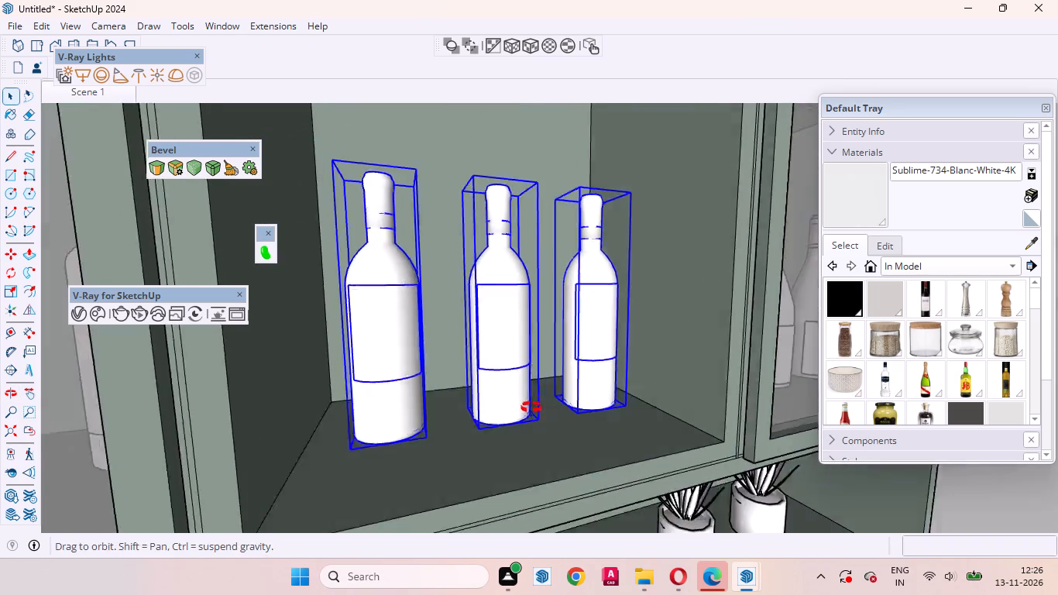
middle_drag(531, 408, 531, 404)
scroll(512, 434, down, 7)
middle_drag(506, 263, 641, 295)
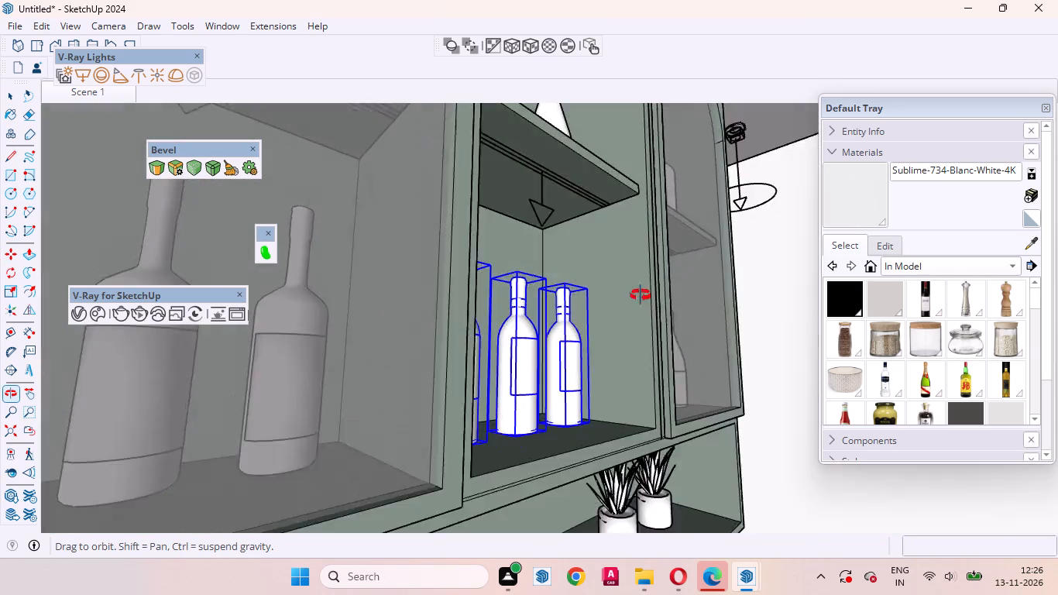
middle_drag(641, 295, 593, 433)
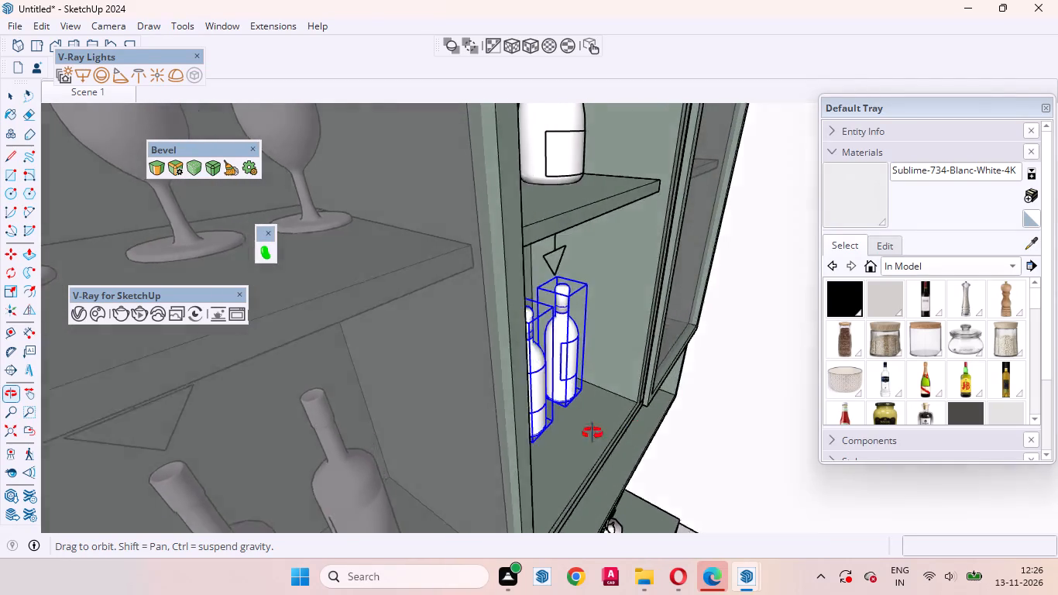
middle_drag(593, 433, 476, 425)
key(space)
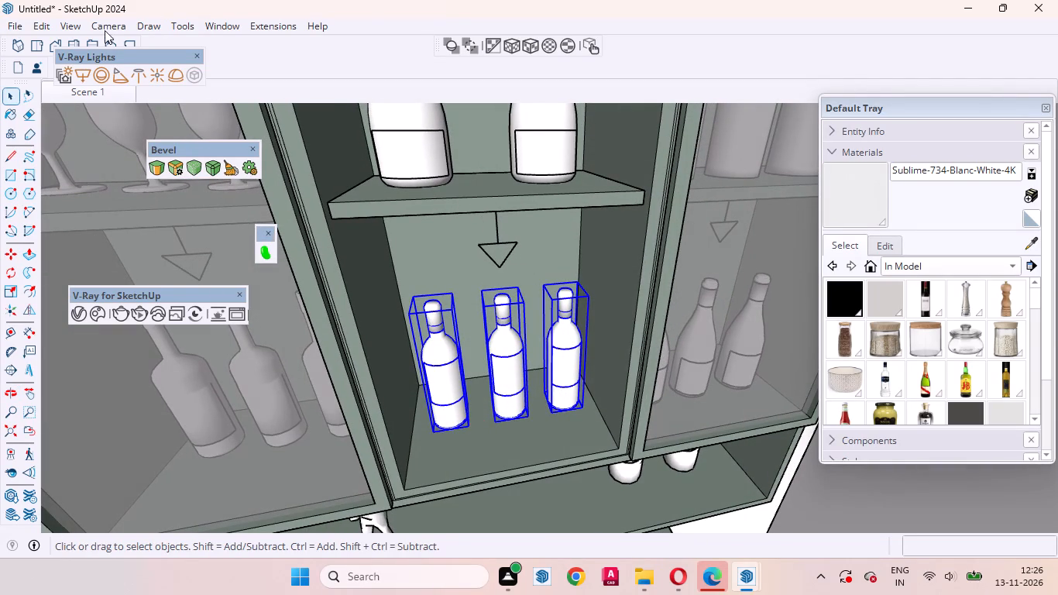
click(45, 29)
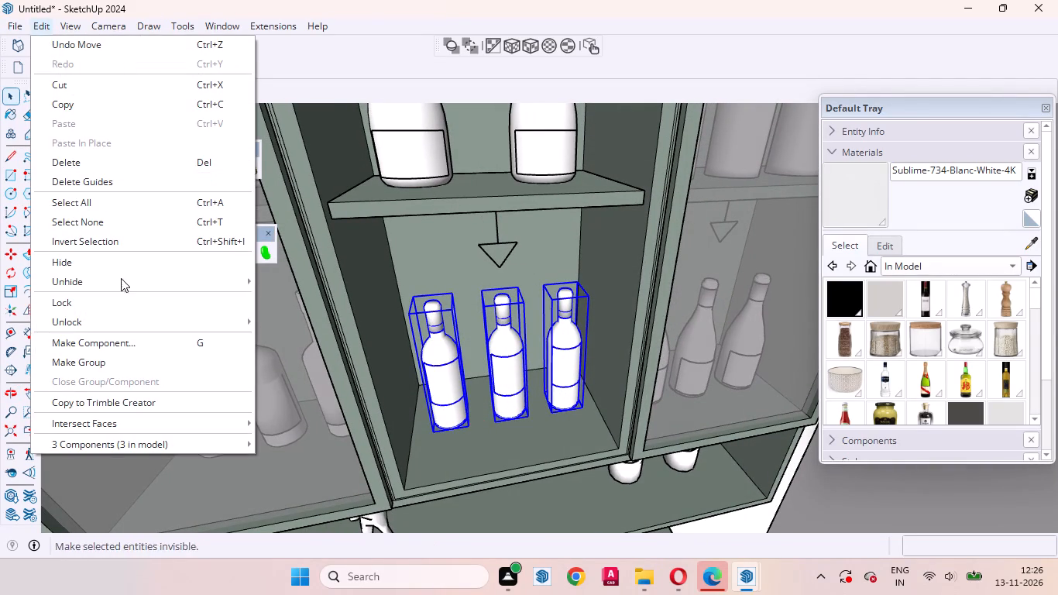
click(324, 299)
Hide the right bay's arched glass door to reach its lights and bottles.
scroll(345, 363, down, 9)
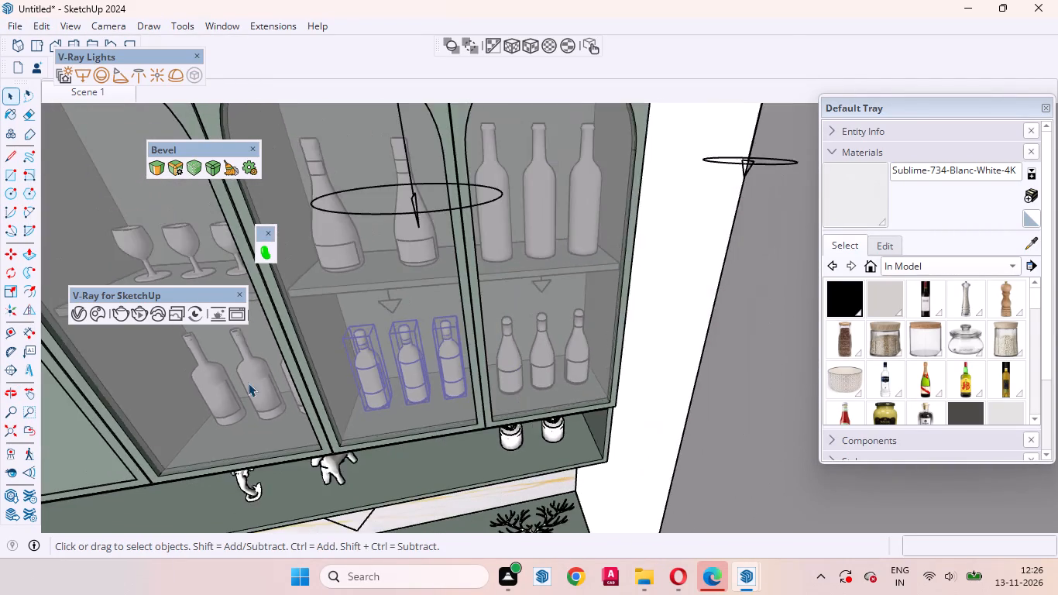
scroll(248, 383, down, 3)
middle_drag(500, 383, 468, 306)
scroll(463, 410, up, 7)
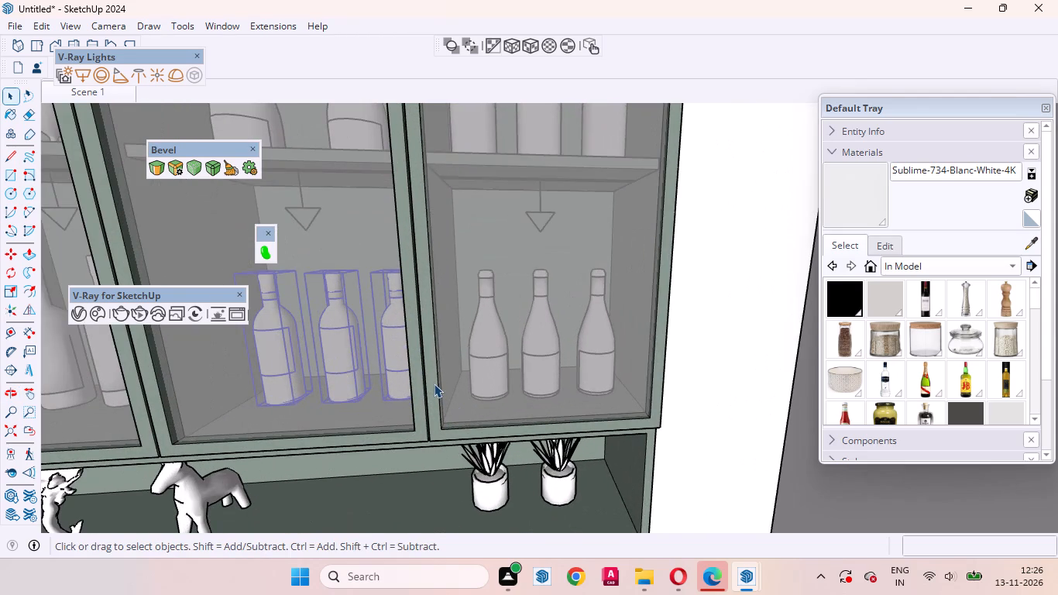
click(434, 383)
right_click(434, 383)
click(465, 40)
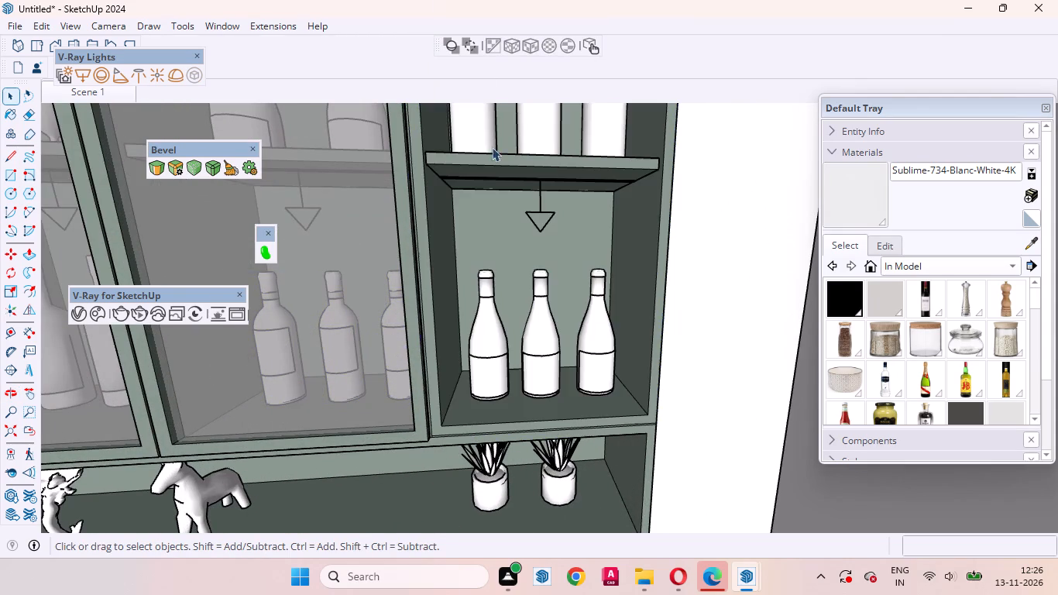
Move the rectangle light under the right bay's shelf about 1 3/4" toward the cabinet front.
scroll(520, 339, down, 3)
middle_drag(545, 260, 393, 184)
scroll(473, 236, up, 3)
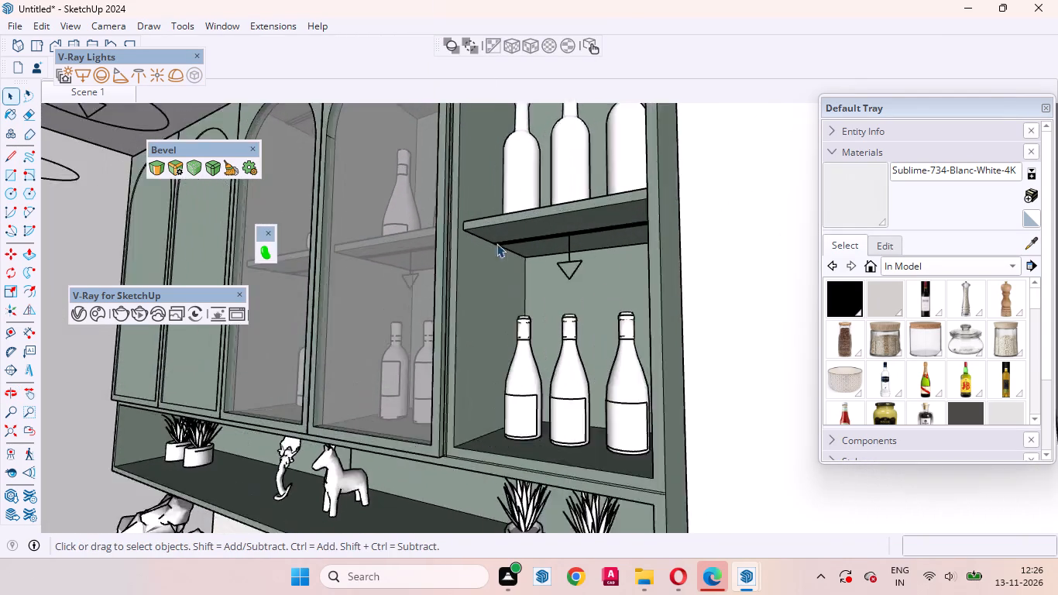
scroll(496, 243, up, 6)
middle_drag(579, 252, 504, 286)
scroll(529, 284, up, 3)
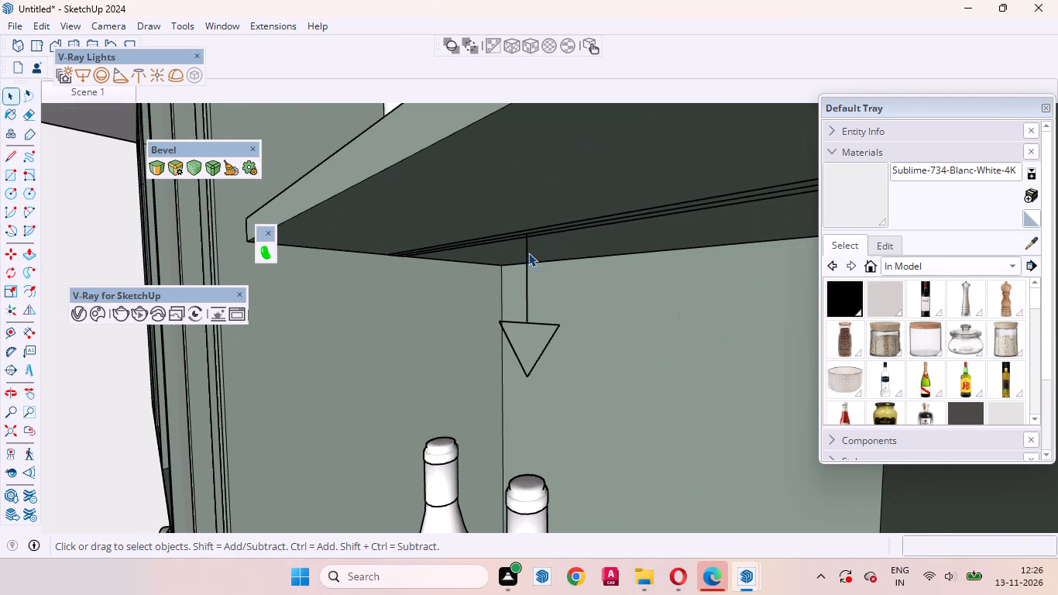
click(528, 253)
key(m)
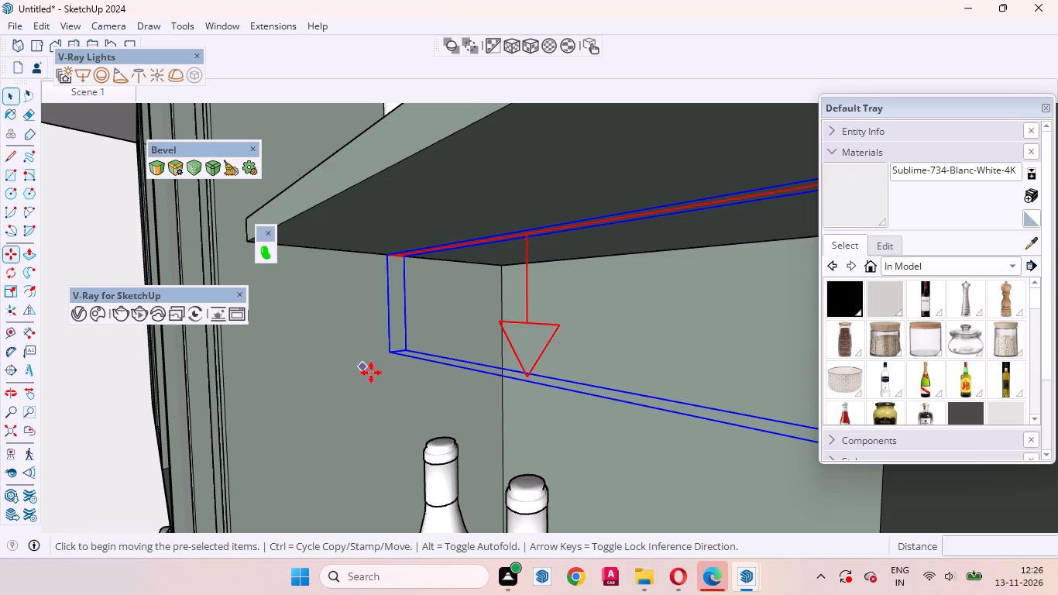
click(385, 383)
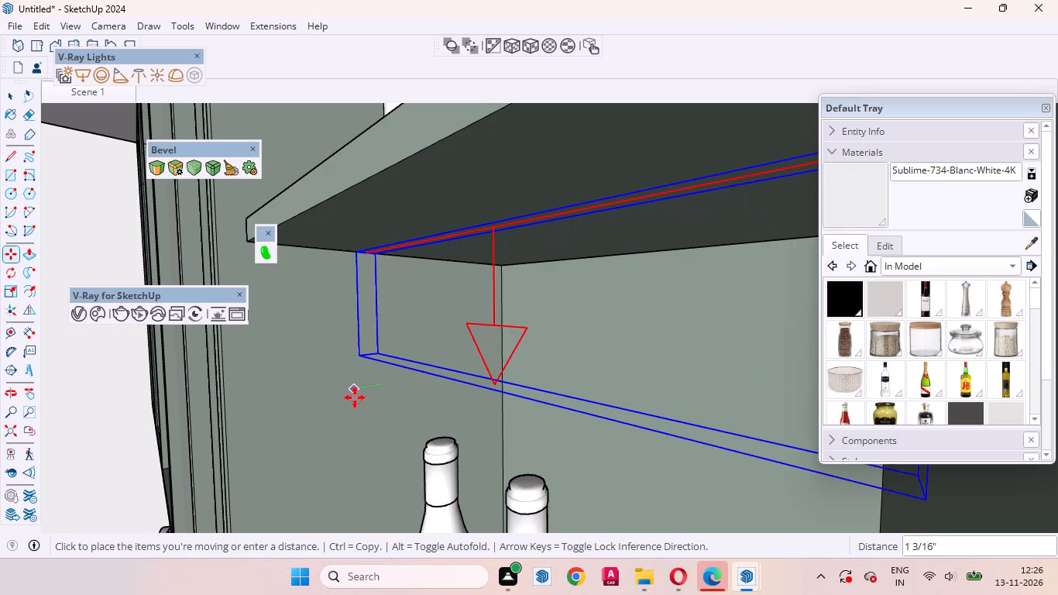
click(338, 398)
key(space)
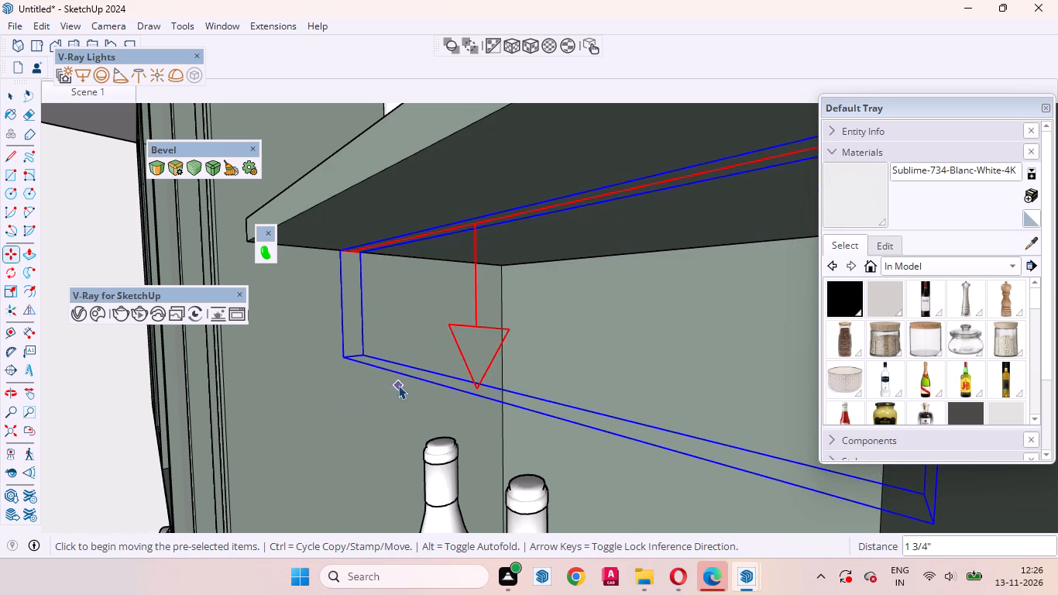
Select the three bottles in the right bay's lower compartment and move them slightly toward the back panel.
middle_drag(410, 389, 593, 326)
scroll(479, 342, down, 12)
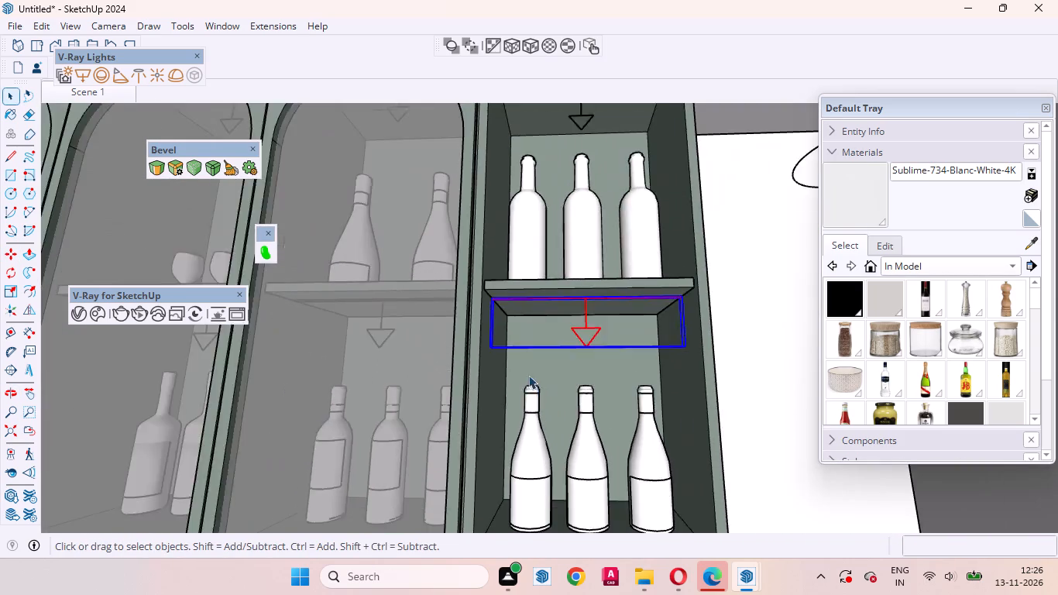
scroll(528, 375, down, 2)
middle_drag(556, 415, 601, 516)
scroll(617, 426, up, 4)
click(599, 425)
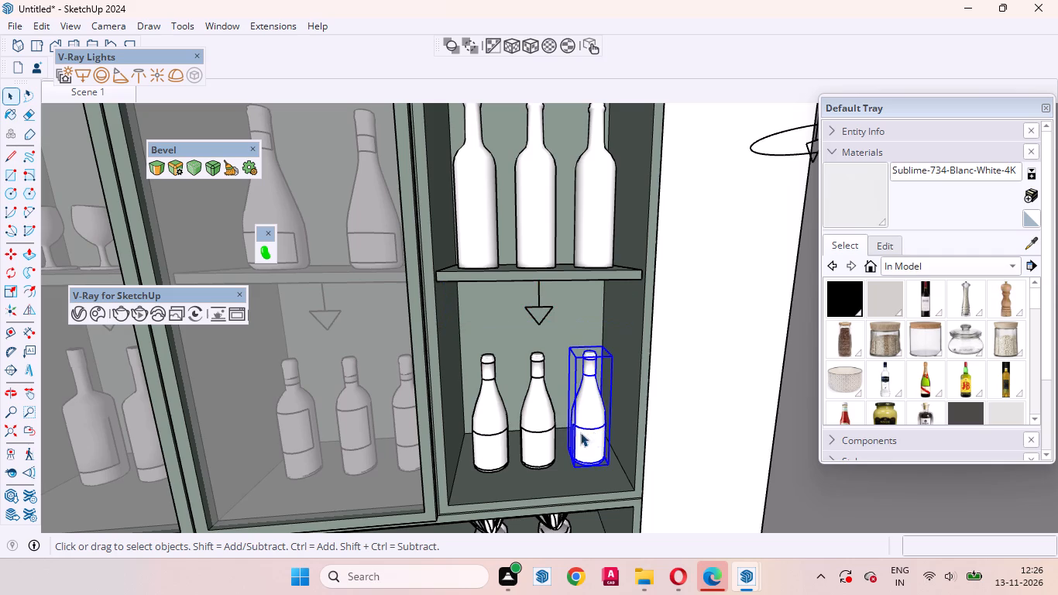
ctrl+click(548, 425)
ctrl+click(500, 429)
scroll(514, 466, up, 2)
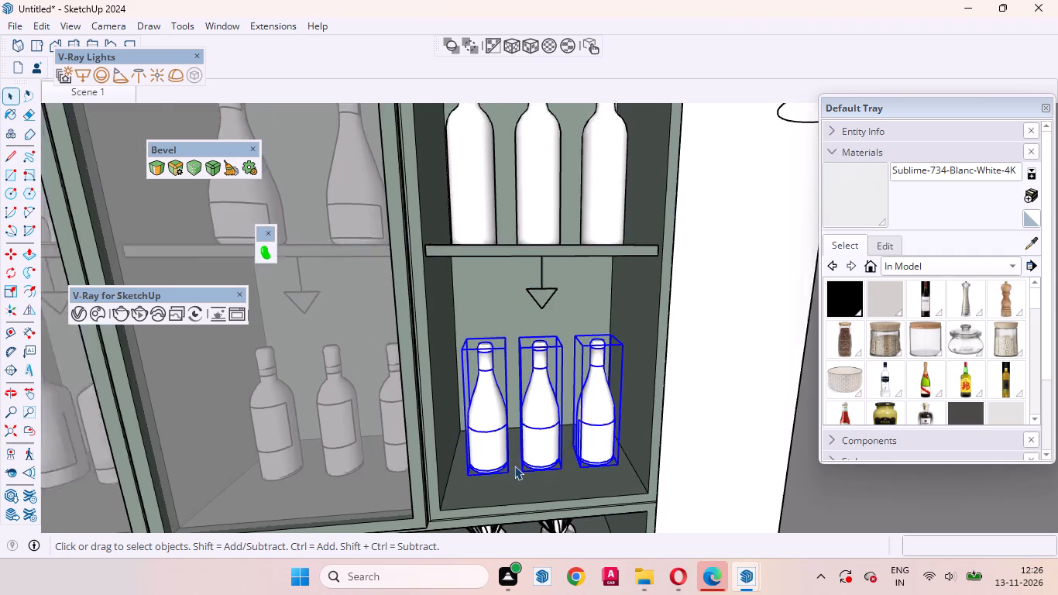
scroll(514, 466, up, 1)
key(m)
scroll(522, 490, up, 3)
click(523, 491)
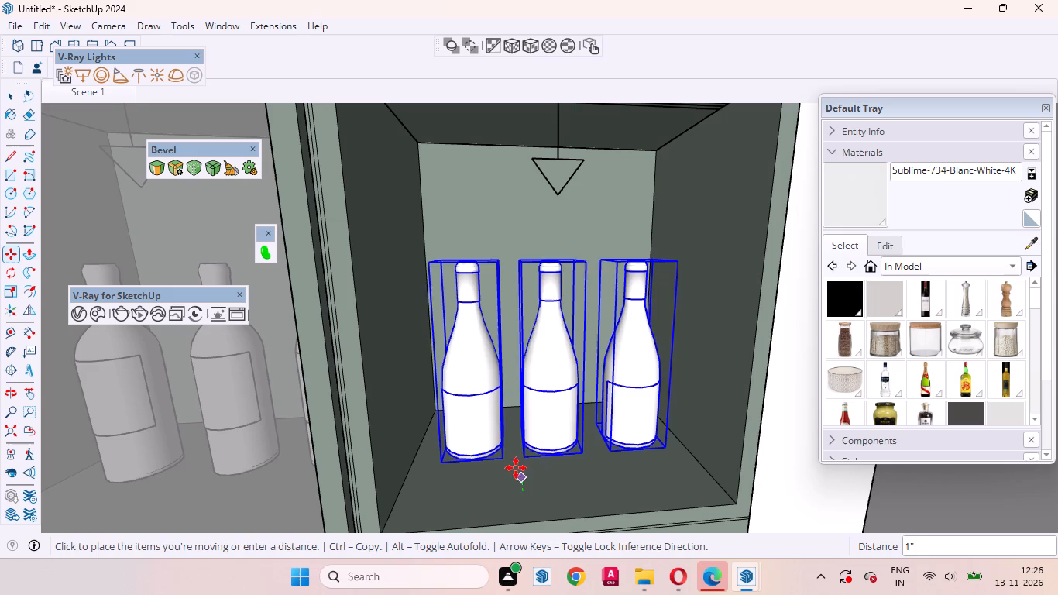
click(517, 468)
key(space)
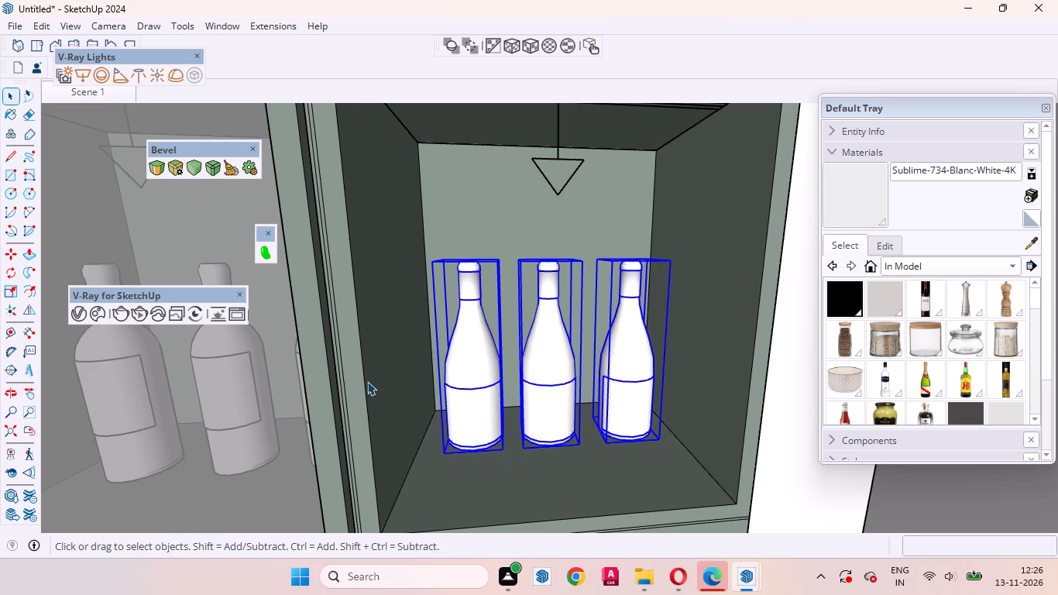
Move the rectangle light under the right bay's top panel about 2 5/16" toward the cabinet front.
scroll(368, 424, down, 13)
middle_drag(432, 297, 342, 311)
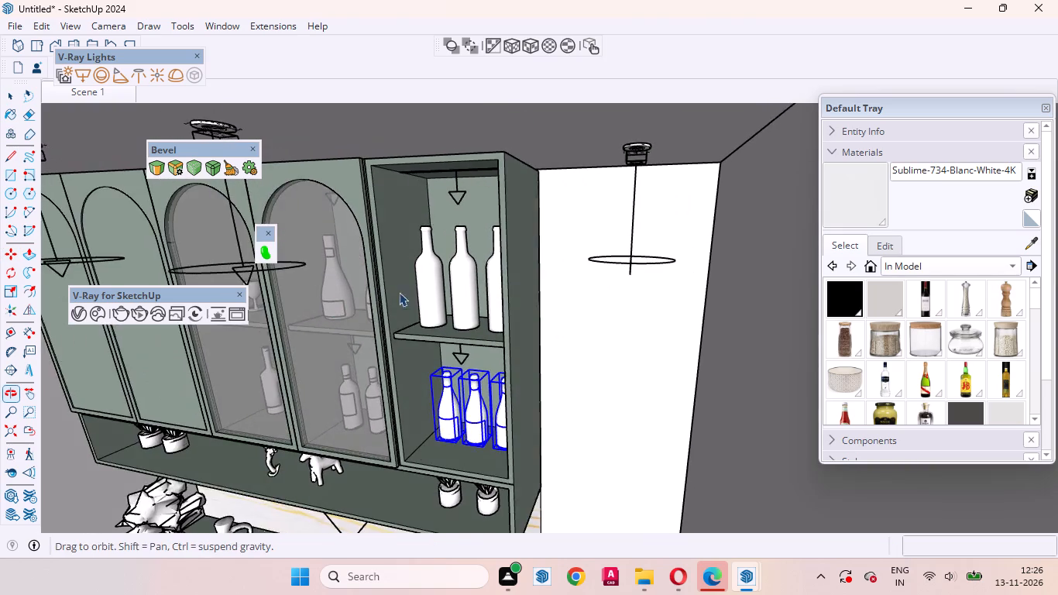
scroll(456, 265, up, 12)
middle_drag(517, 280, 418, 179)
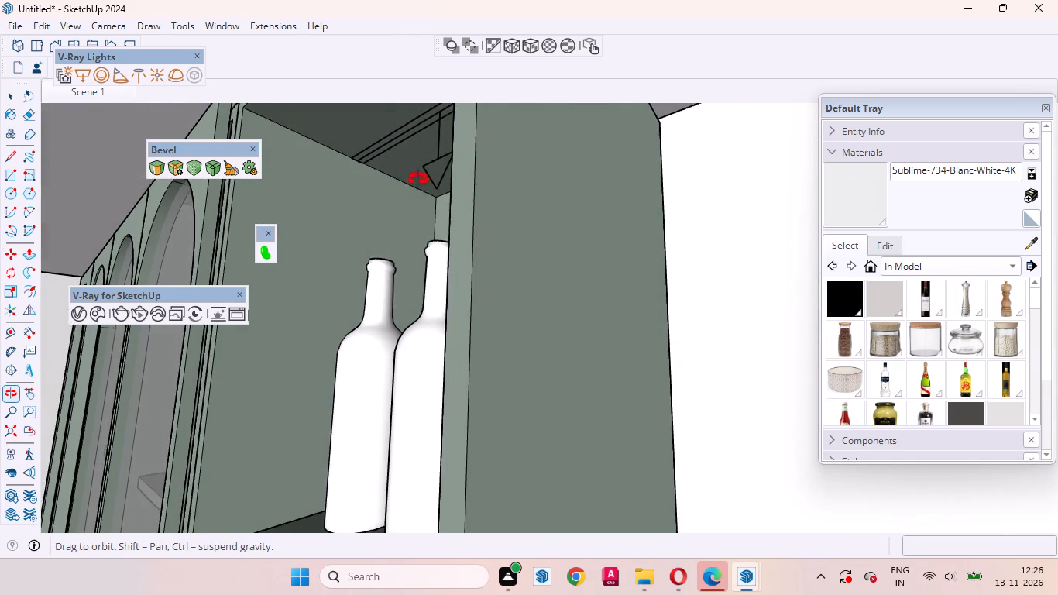
middle_drag(418, 179, 422, 182)
click(441, 149)
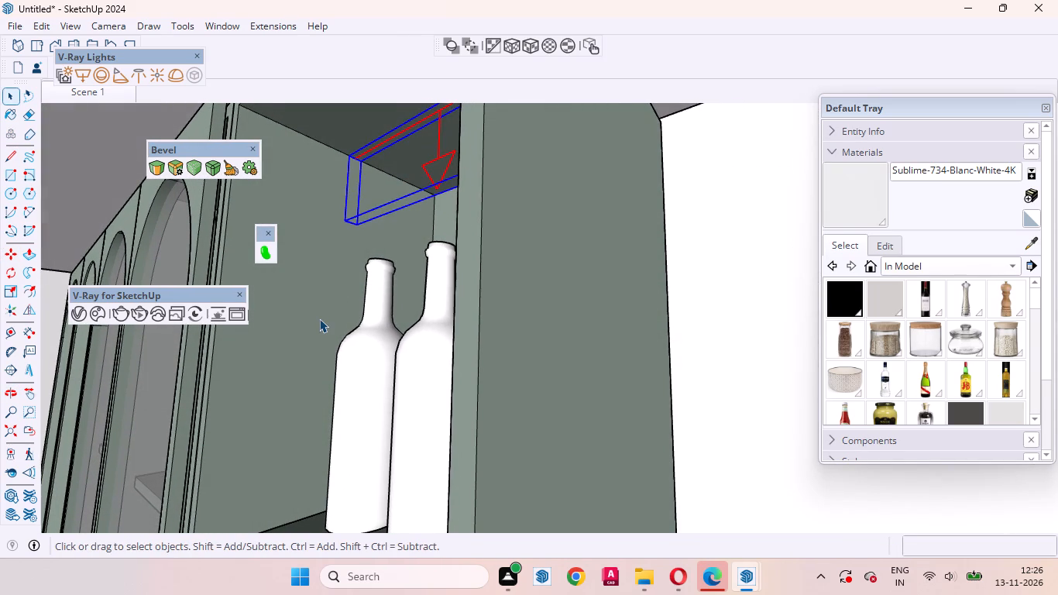
key(m)
click(322, 328)
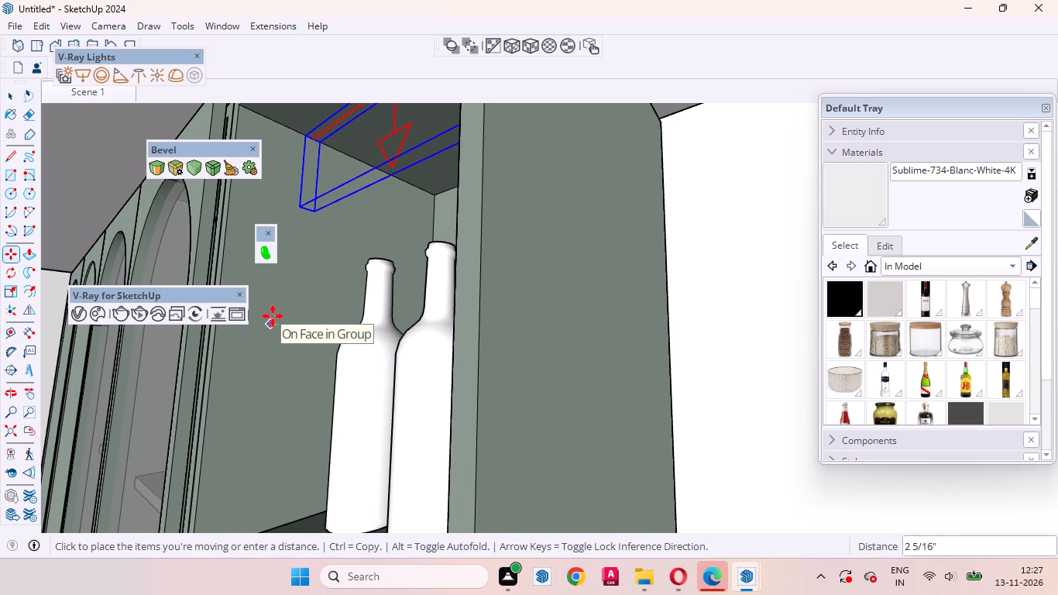
click(273, 316)
middle_drag(347, 354, 465, 387)
key(space)
Select the three bottles in the right bay's upper compartment and move them about 1" toward the back panel.
click(421, 383)
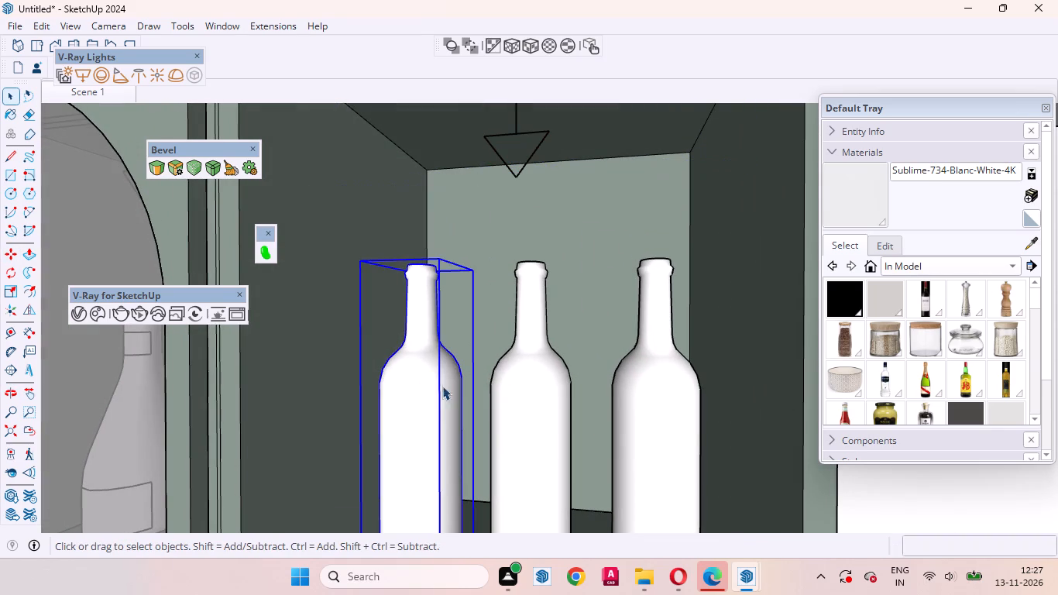
click(533, 399)
ctrl+click(624, 419)
ctrl+click(435, 413)
scroll(442, 312, down, 7)
ctrl+click(489, 350)
ctrl+click(540, 371)
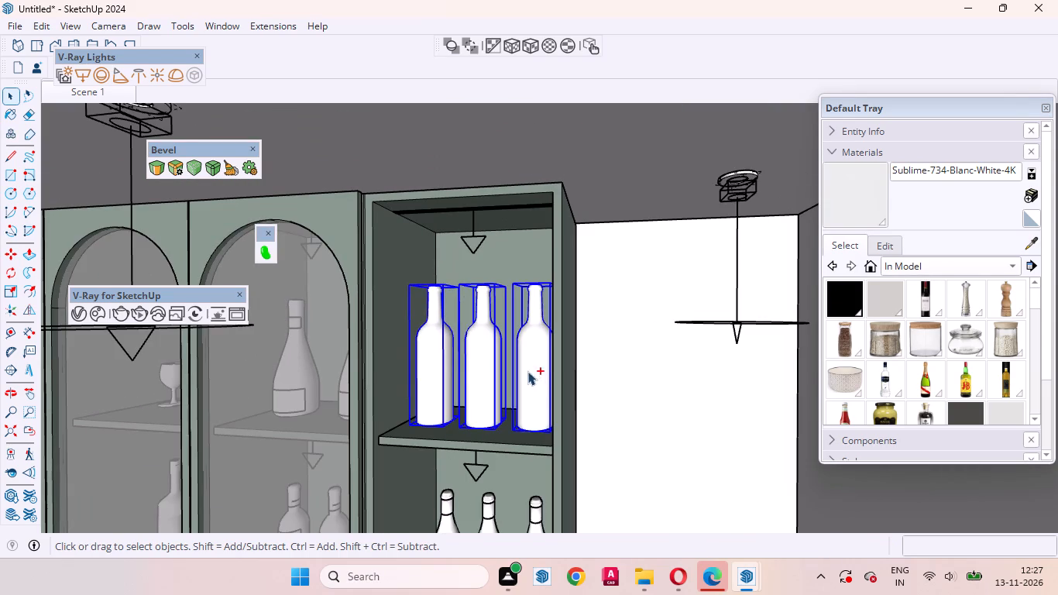
ctrl+middle_drag(531, 389, 435, 544)
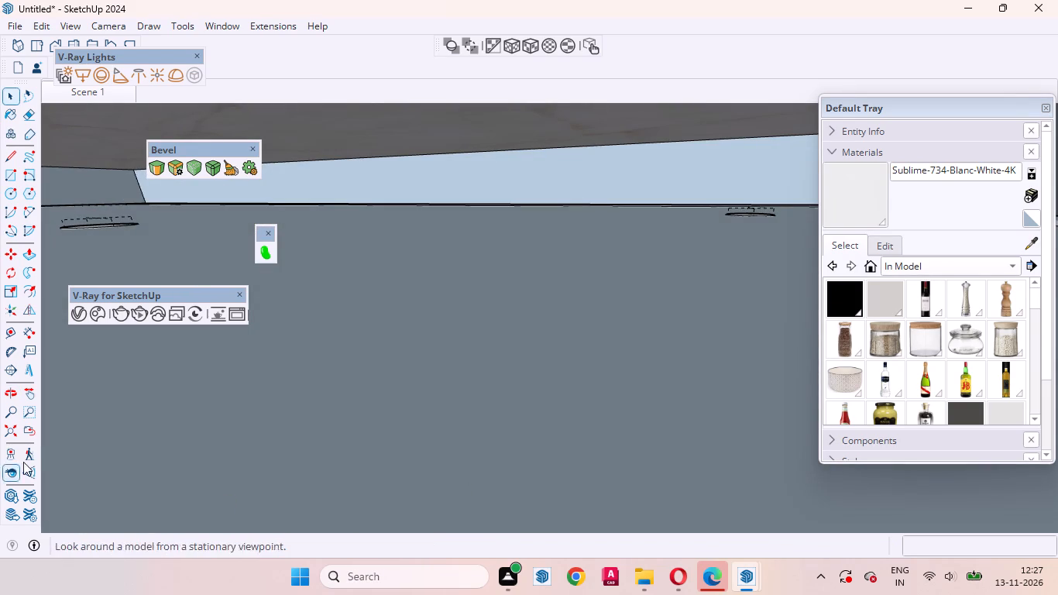
click(32, 431)
scroll(431, 419, up, 7)
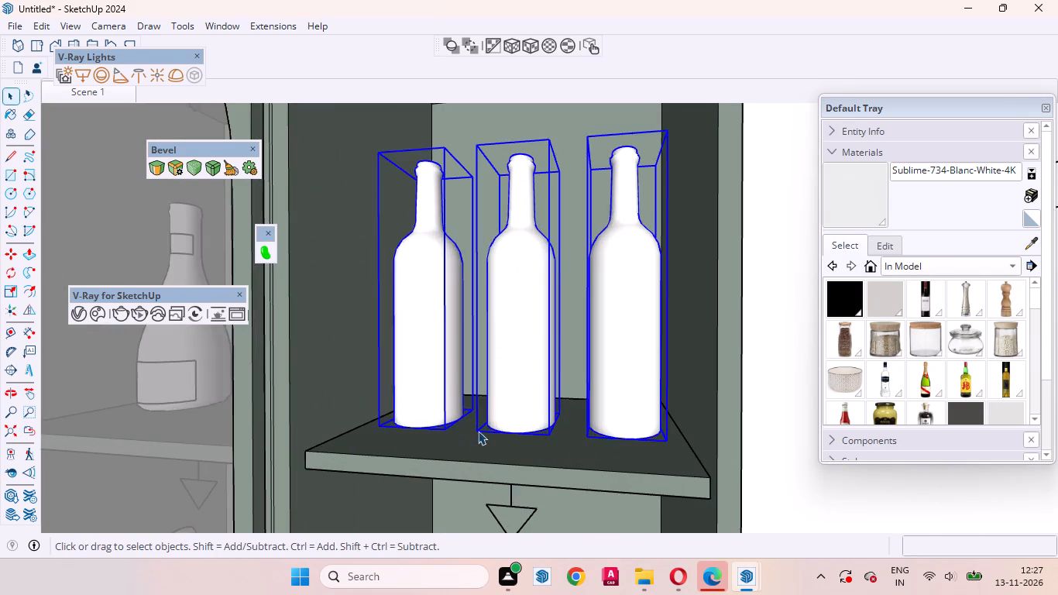
middle_drag(470, 445, 432, 492)
scroll(452, 470, up, 3)
key(m)
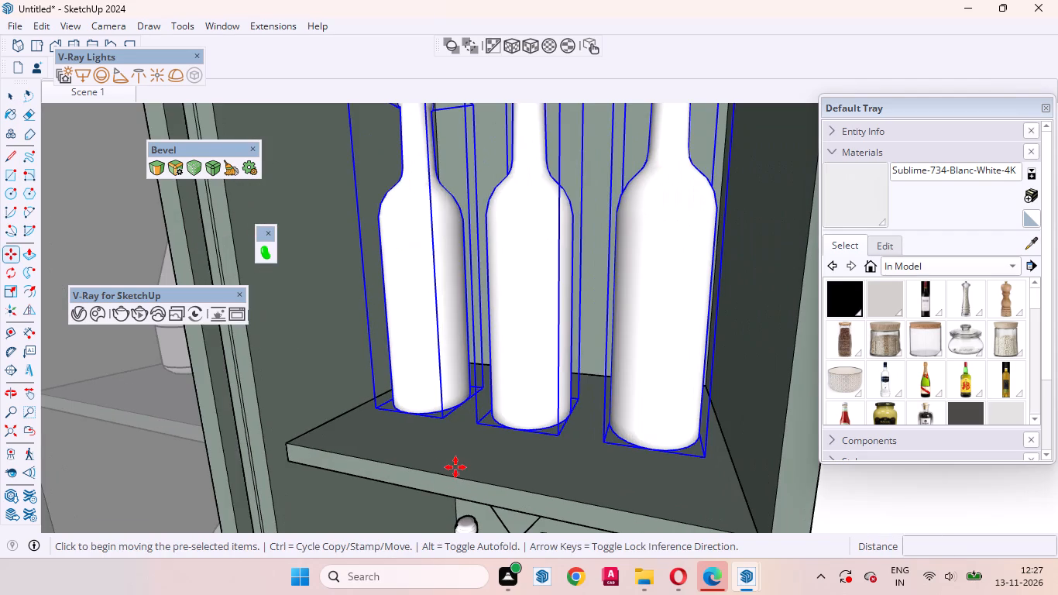
scroll(456, 467, up, 4)
click(457, 467)
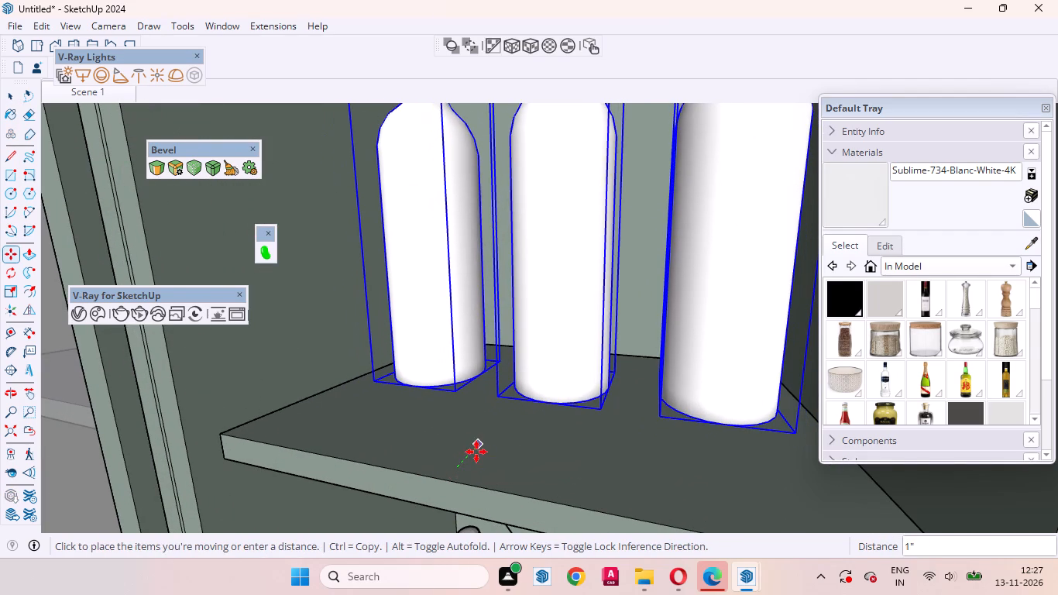
click(483, 445)
key(space)
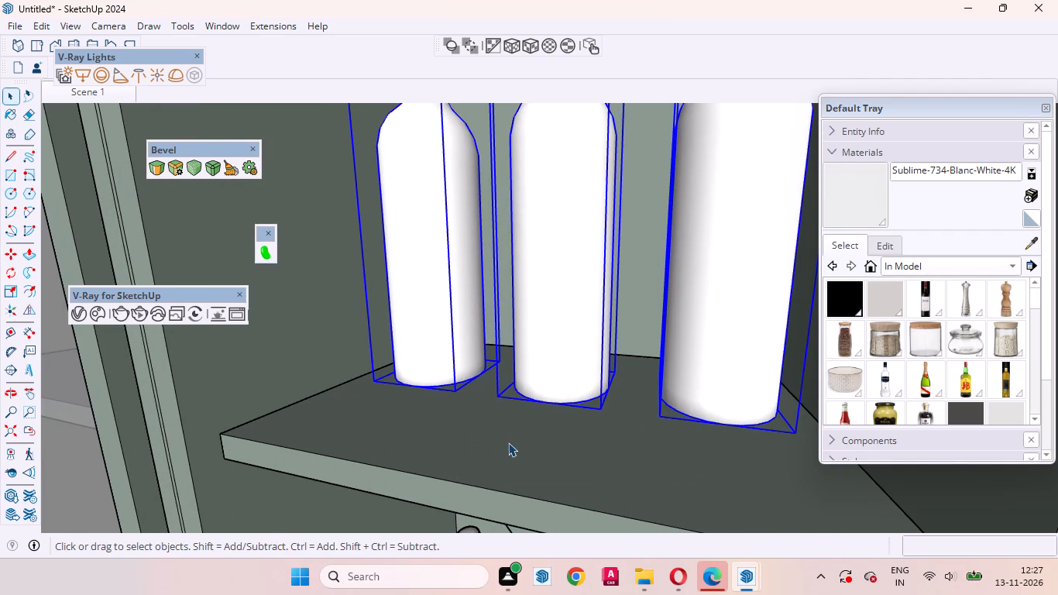
Unhide the last hidden object, the right bay's arched glass door, and return to the Scene 1 view.
click(44, 29)
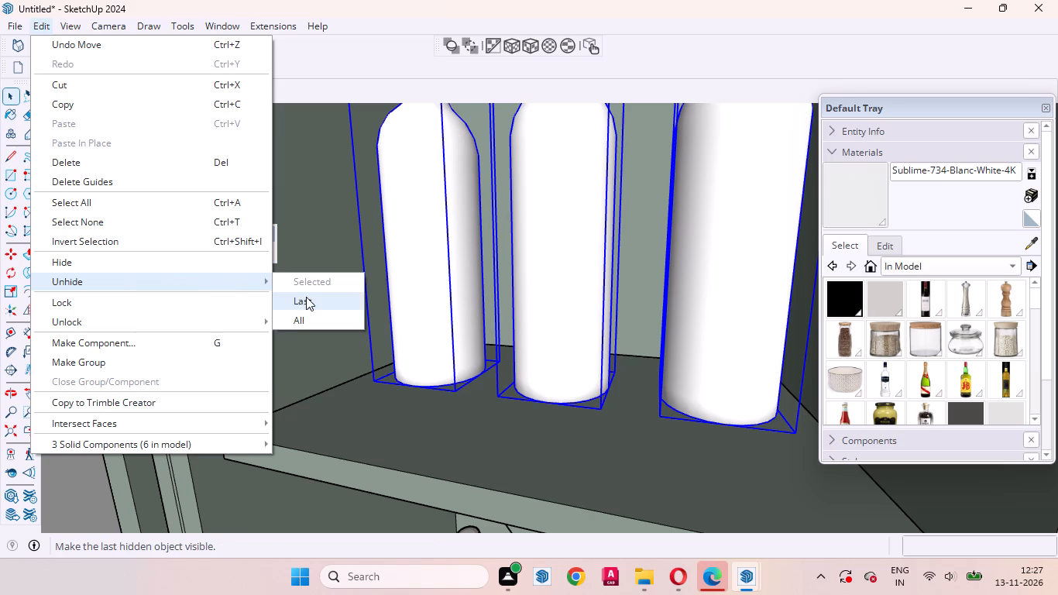
click(306, 297)
click(79, 96)
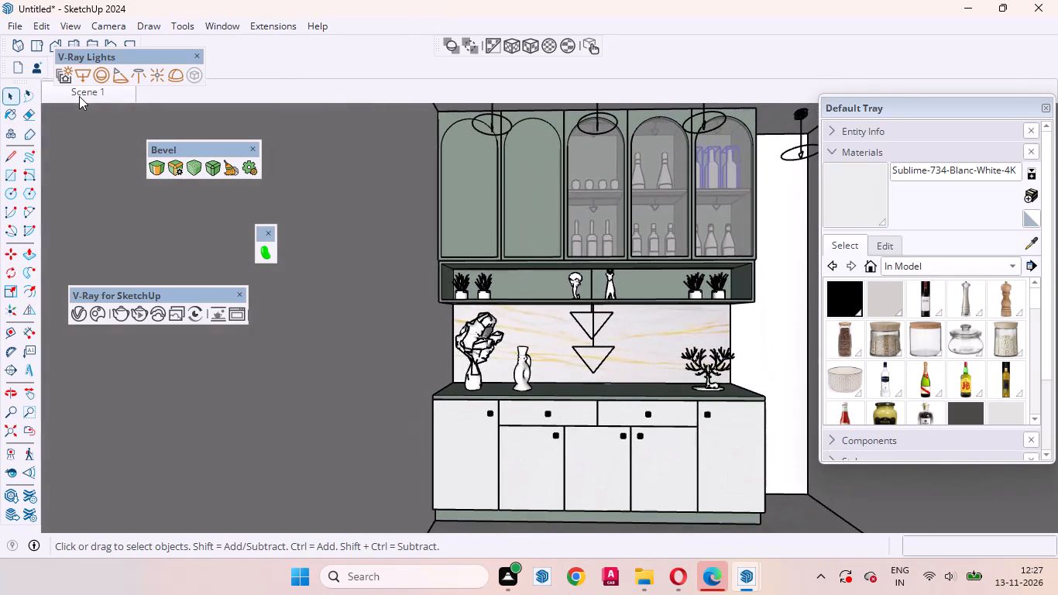
Examine the underside above the open display shelf near the deer figurine, and return to the Scene 1 view.
scroll(669, 273, up, 10)
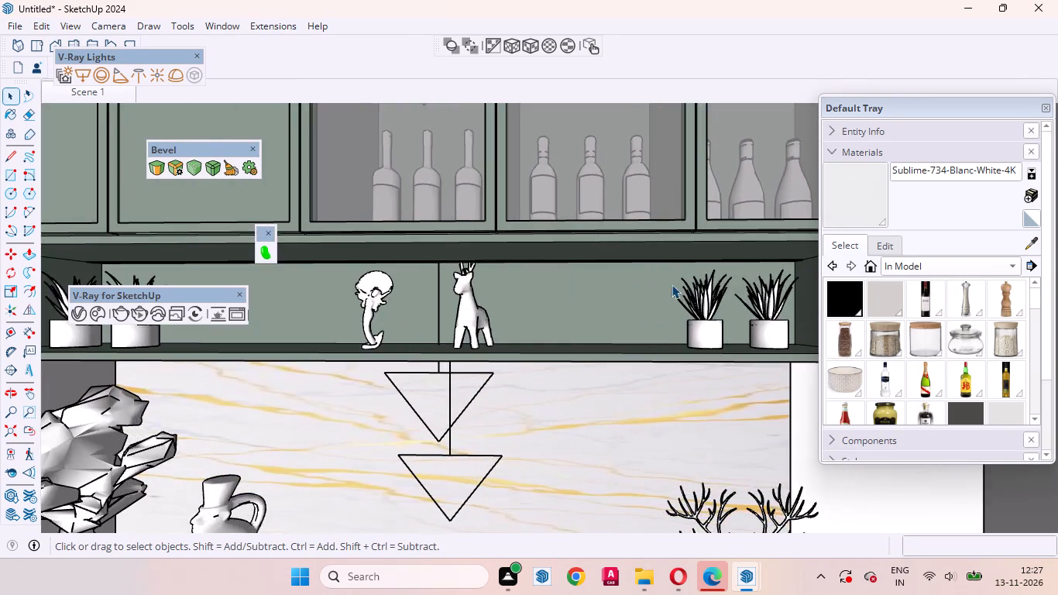
middle_drag(654, 280, 507, 216)
scroll(518, 244, up, 11)
middle_drag(546, 297, 521, 291)
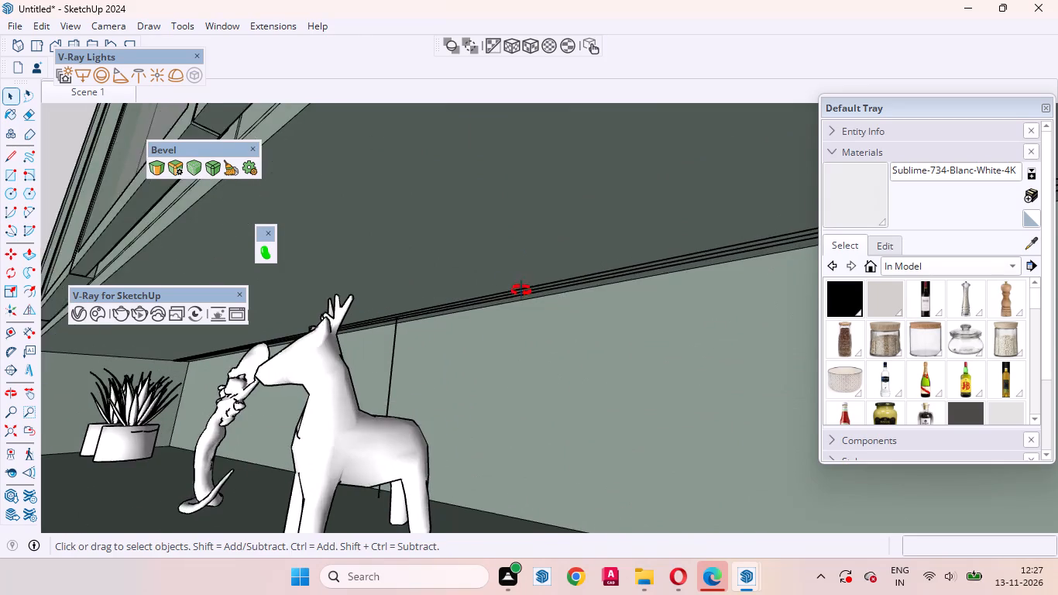
middle_drag(521, 291, 609, 266)
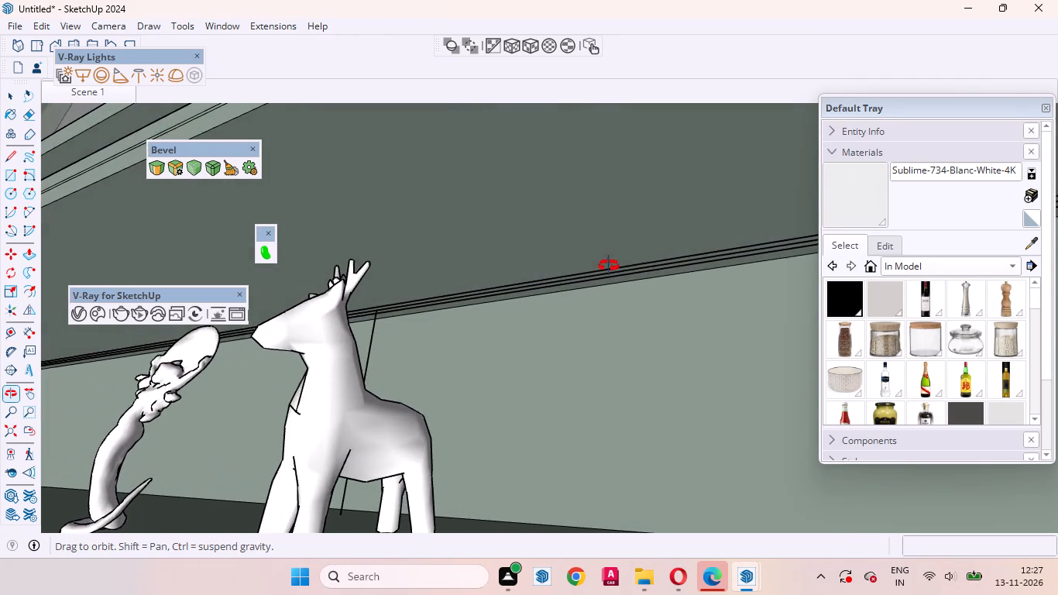
middle_drag(609, 266, 636, 268)
click(63, 88)
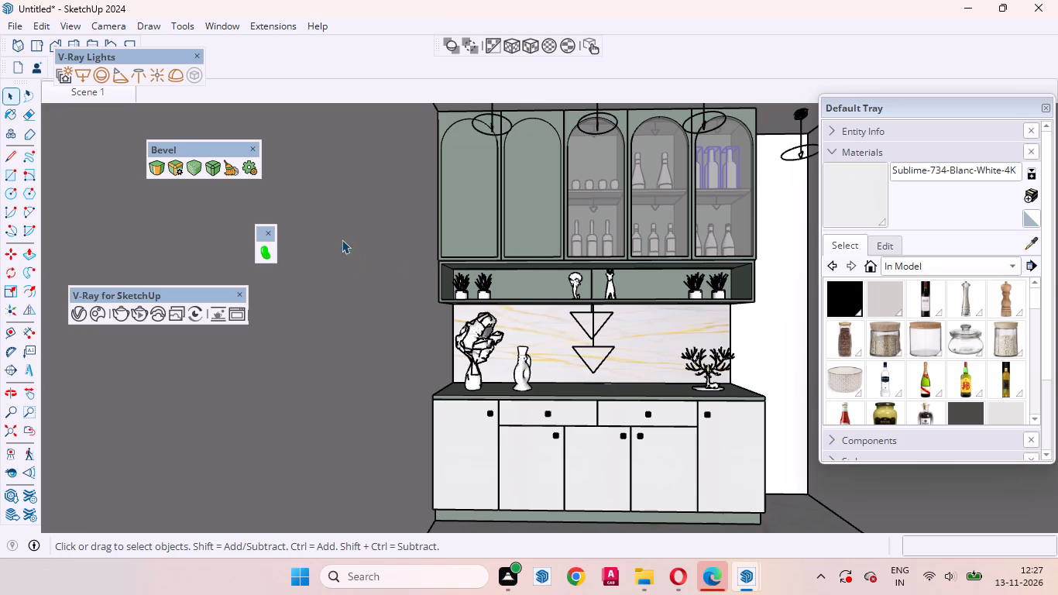
Collapse the asset properties in the V-Ray Asset Editor and start the 2000 x 1500 render of Scene 1.
click(78, 310)
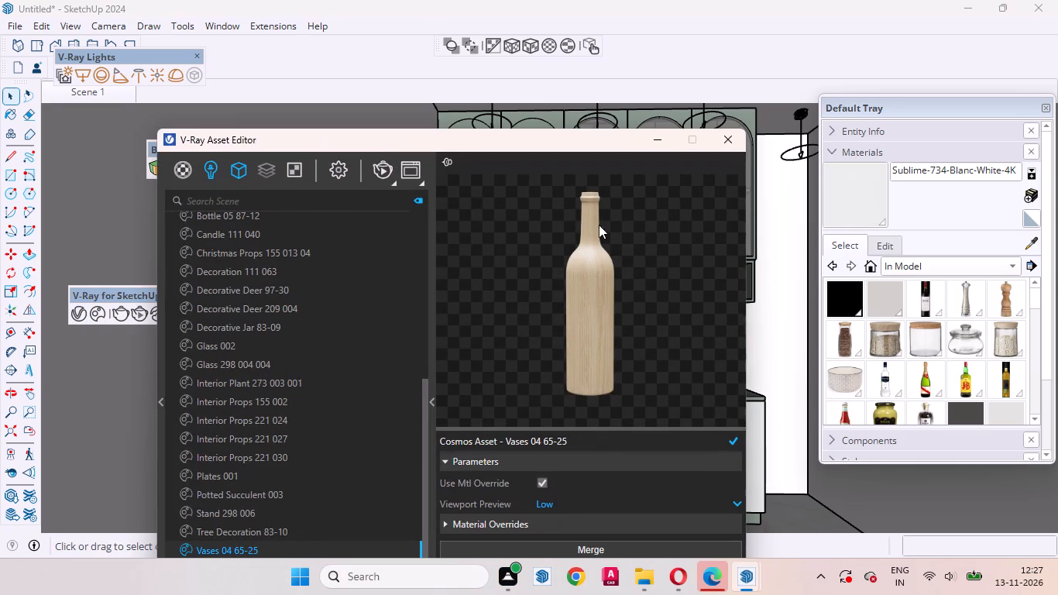
click(428, 446)
click(432, 407)
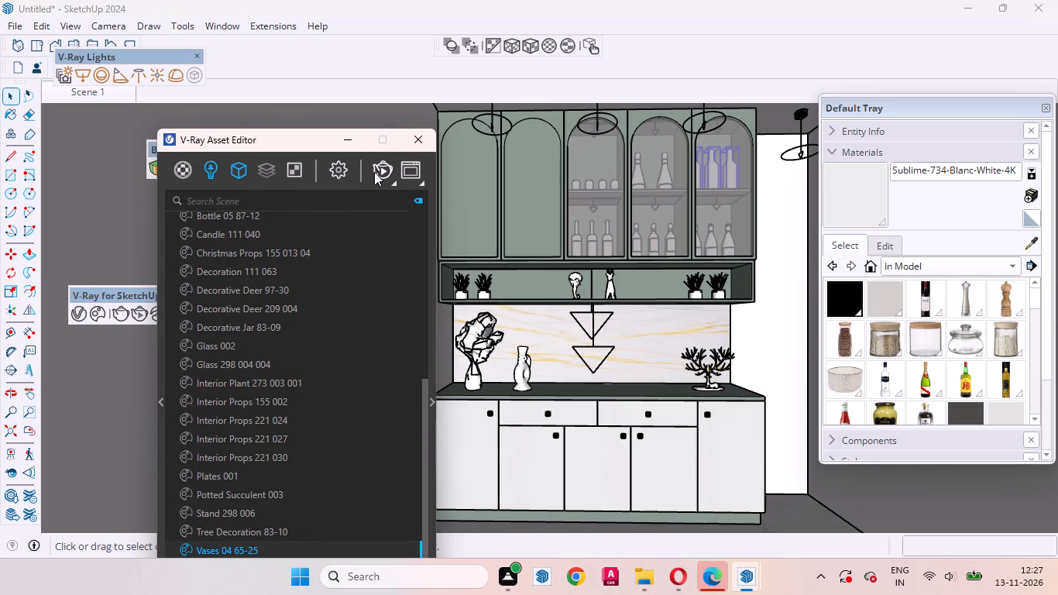
click(374, 172)
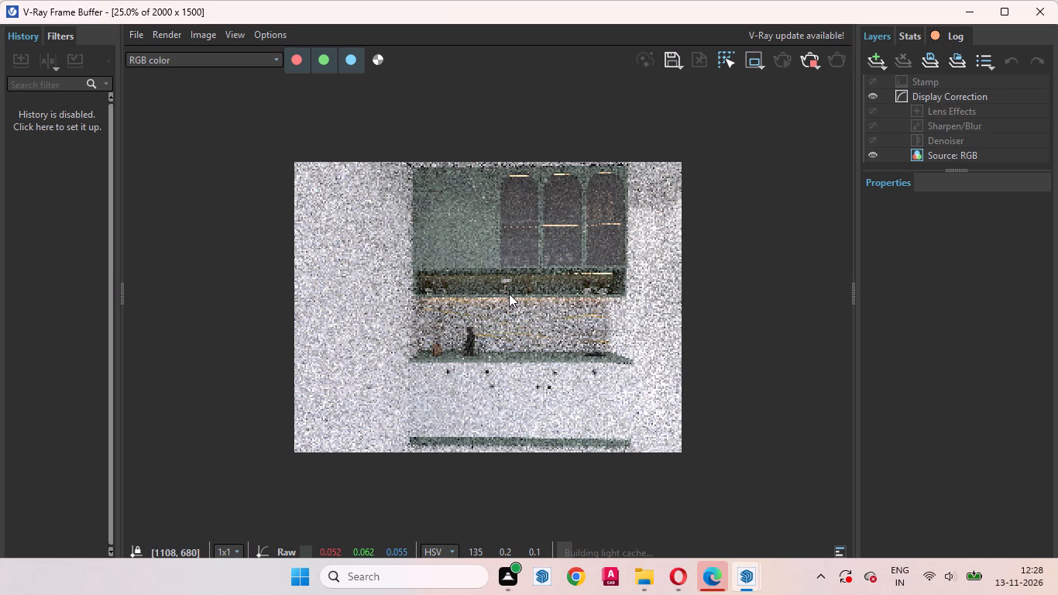
Inspect the developing render up close around the glass-door bays, their shelf lights and bottles, and the open display shelf.
scroll(509, 294, up, 2)
scroll(496, 311, down, 1)
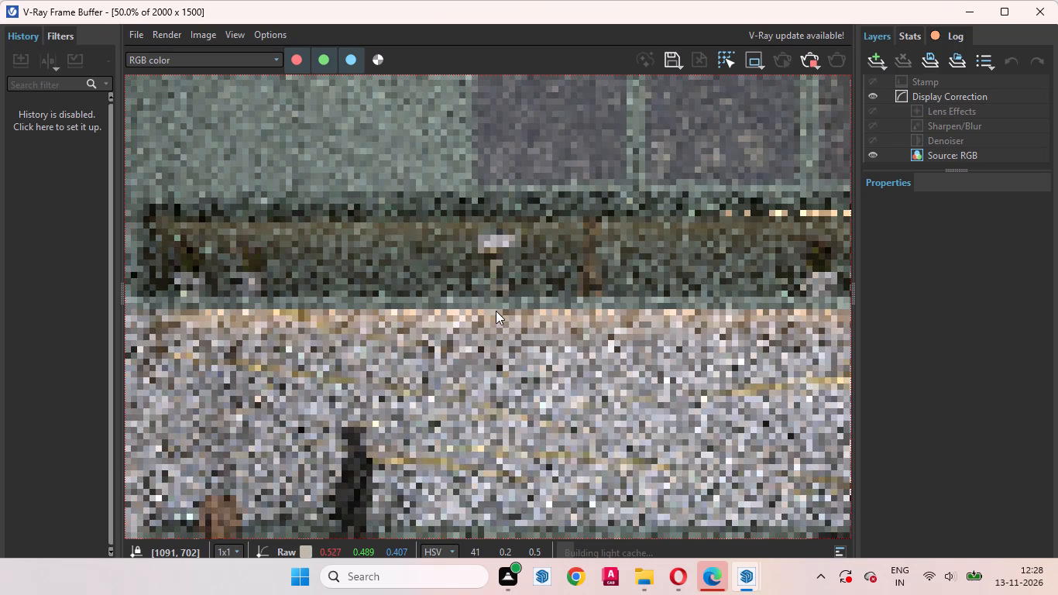
scroll(562, 330, down, 1)
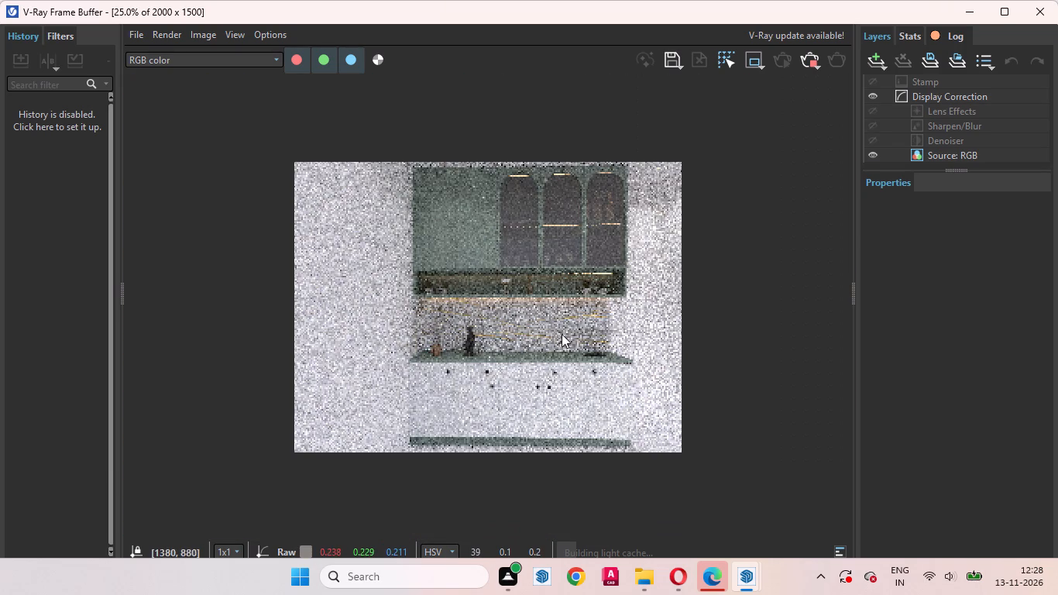
scroll(553, 234, up, 1)
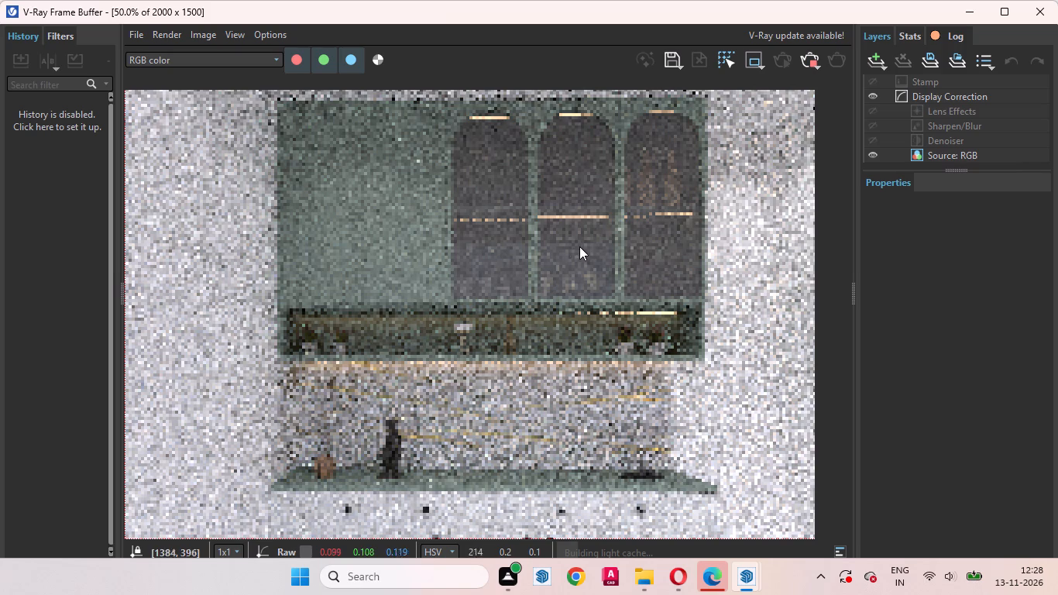
middle_drag(585, 284, 661, 316)
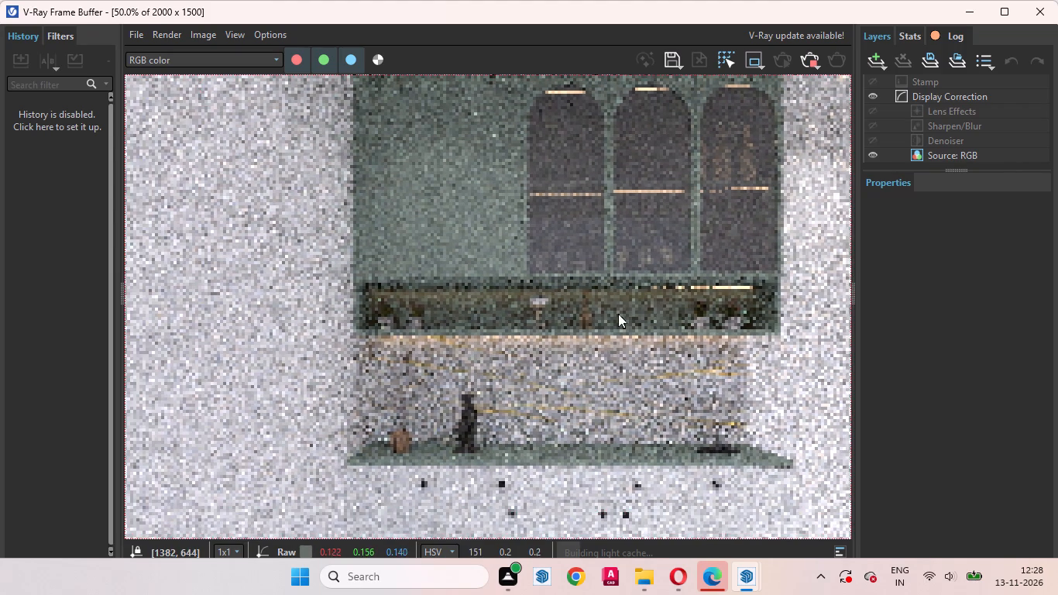
scroll(586, 316, down, 1)
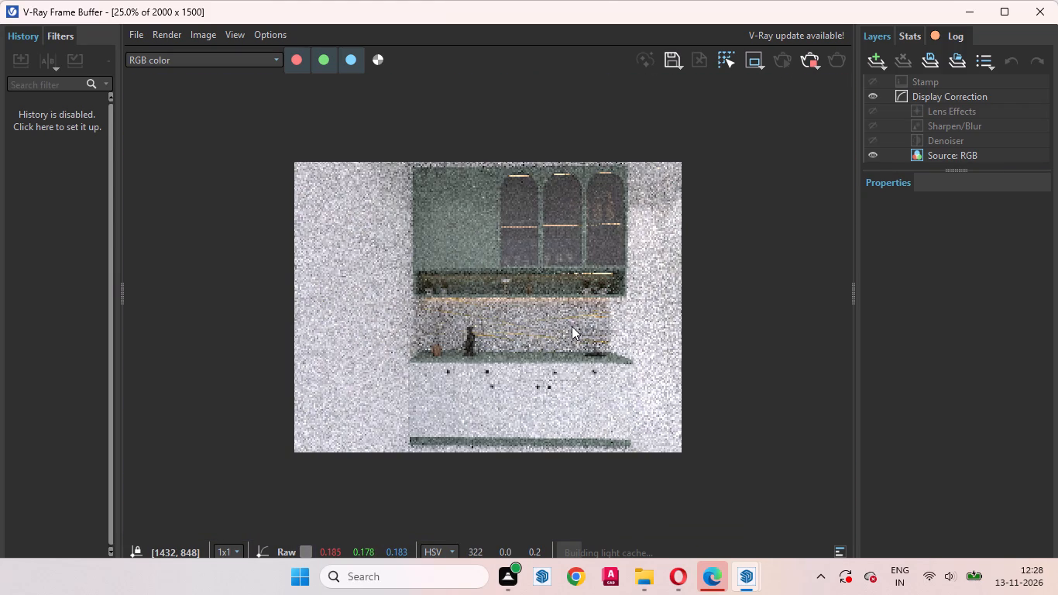
scroll(545, 238, up, 1)
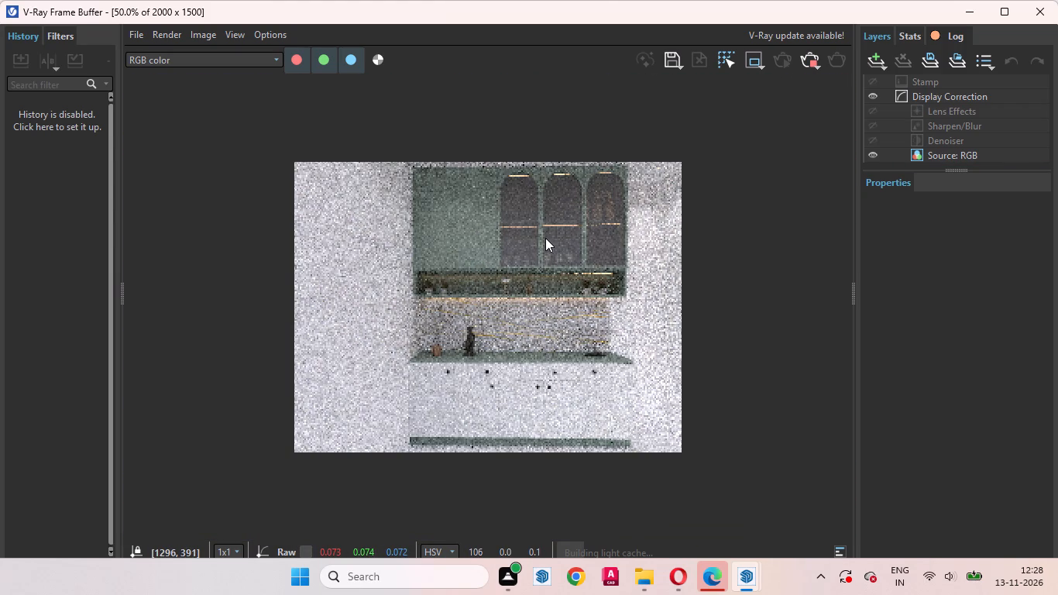
middle_drag(596, 263, 557, 345)
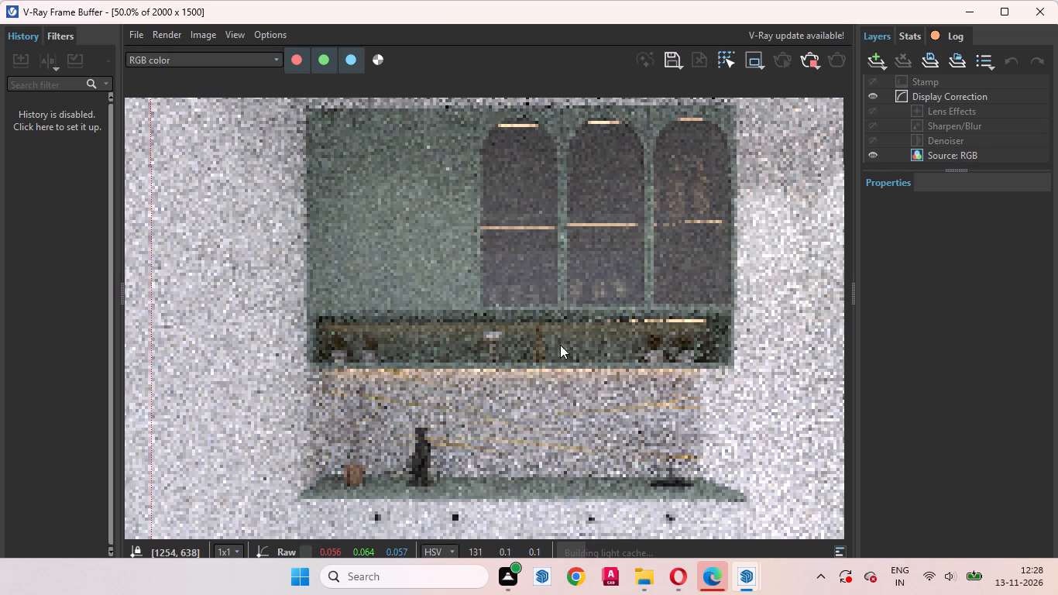
scroll(593, 347, down, 1)
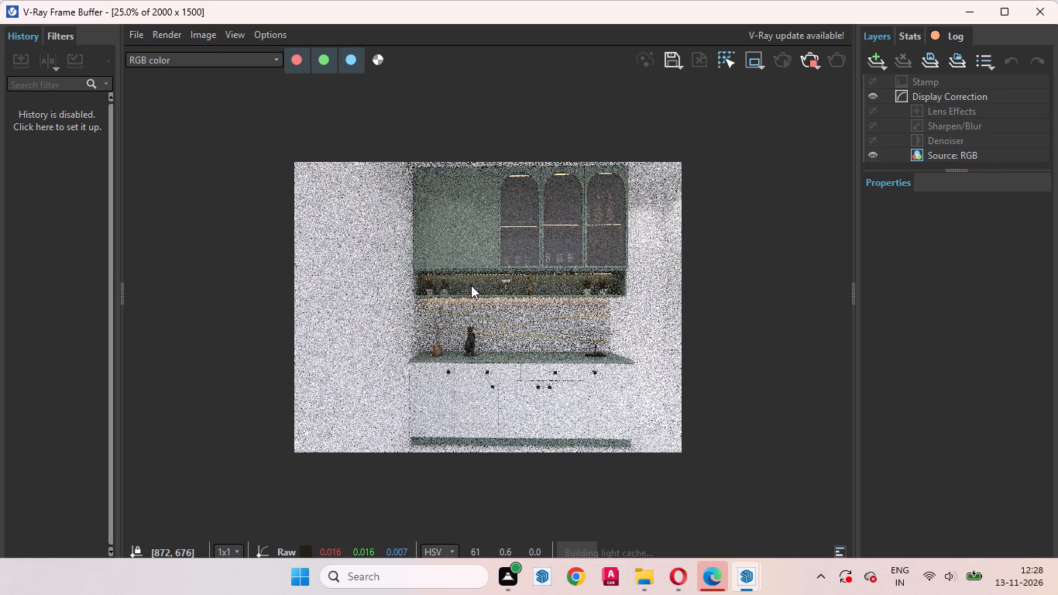
scroll(546, 224, up, 1)
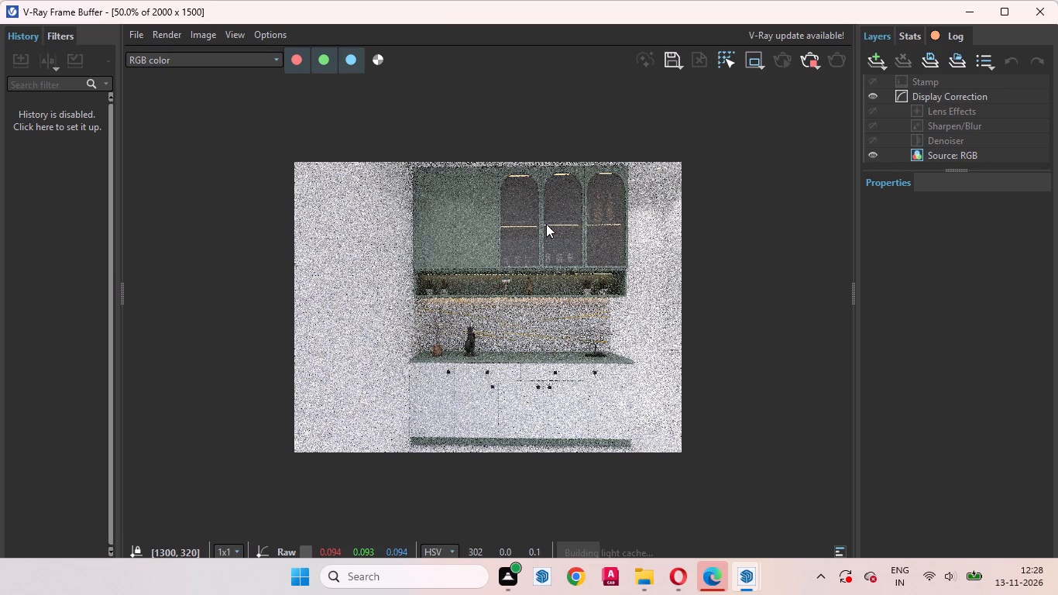
scroll(586, 253, up, 1)
middle_drag(617, 304, 627, 357)
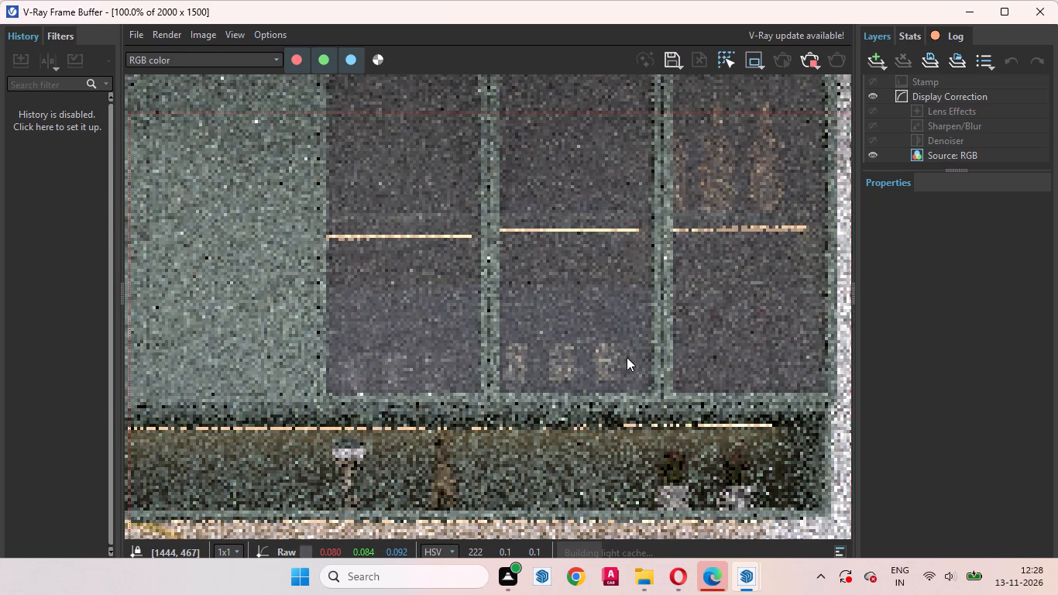
middle_drag(627, 357, 645, 387)
scroll(569, 333, down, 1)
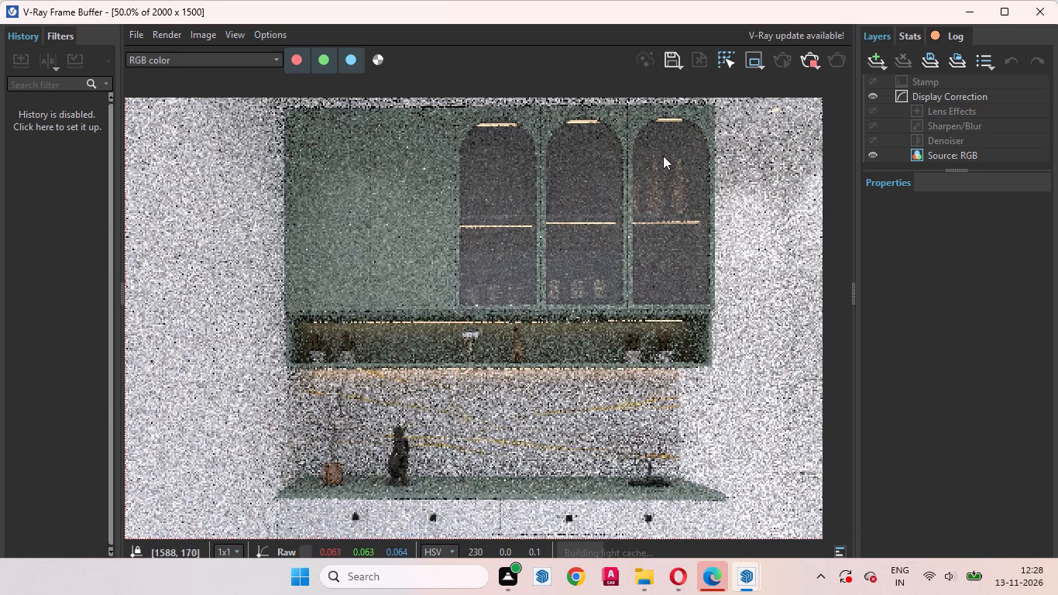
scroll(659, 196, up, 1)
scroll(570, 277, down, 1)
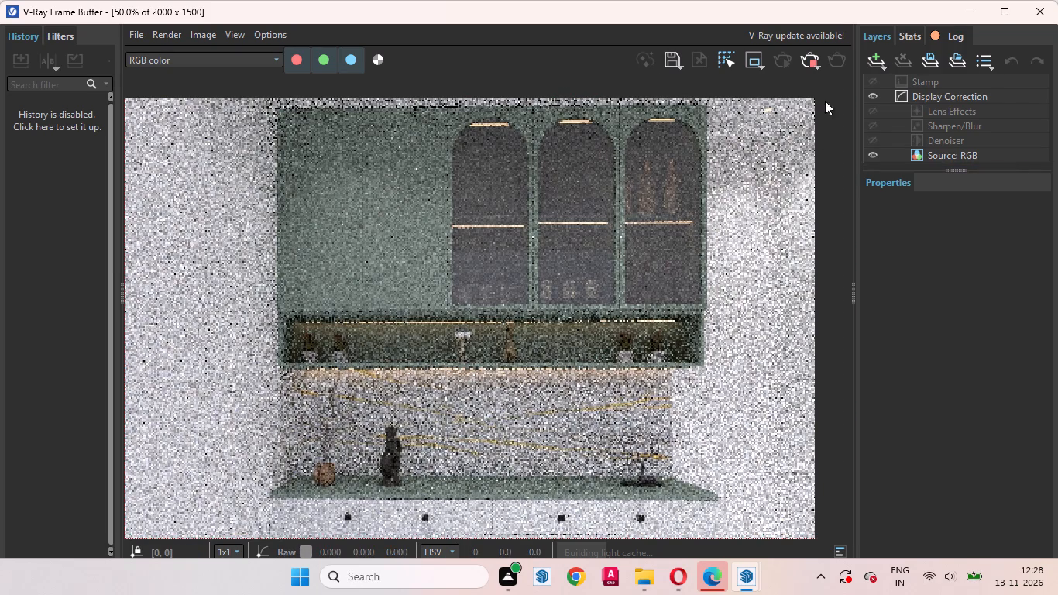
Inspect the developing render around the marble backsplash, countertop decor, base cabinets and knobs.
scroll(701, 225, down, 1)
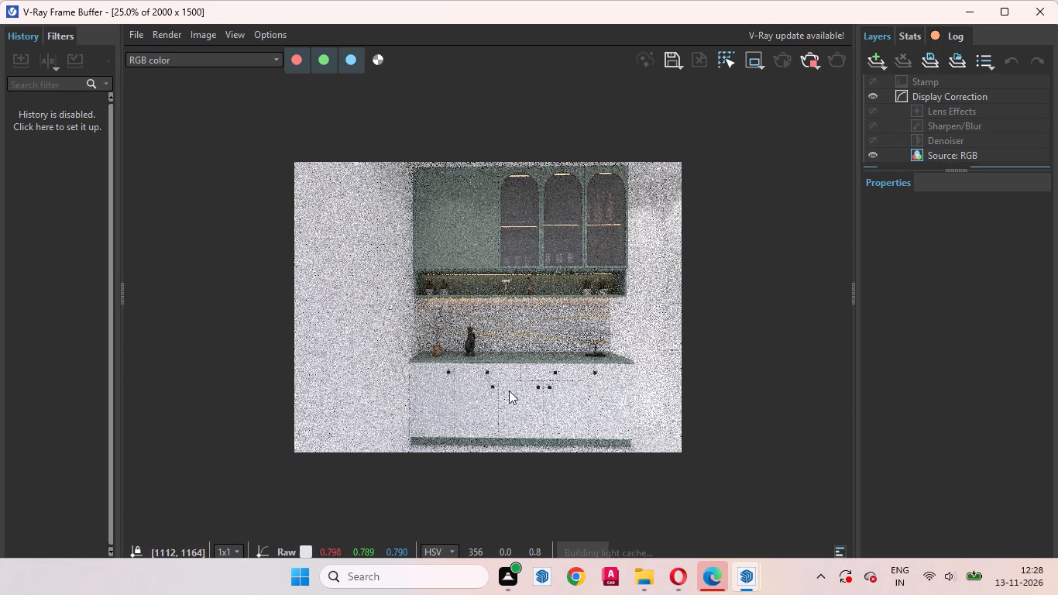
scroll(485, 330, up, 1)
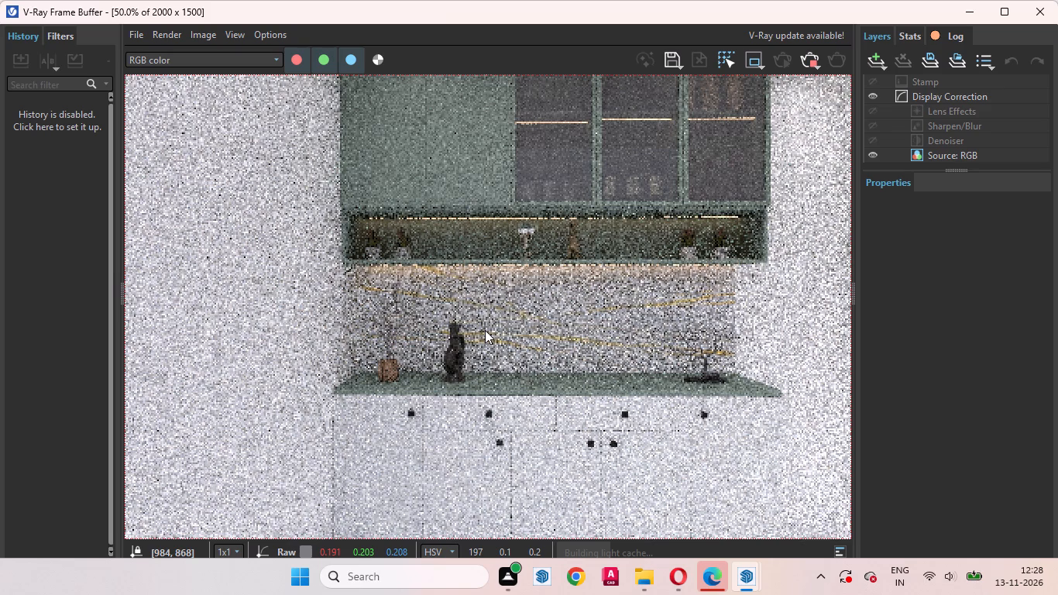
scroll(462, 334, down, 1)
middle_drag(508, 373, 507, 369)
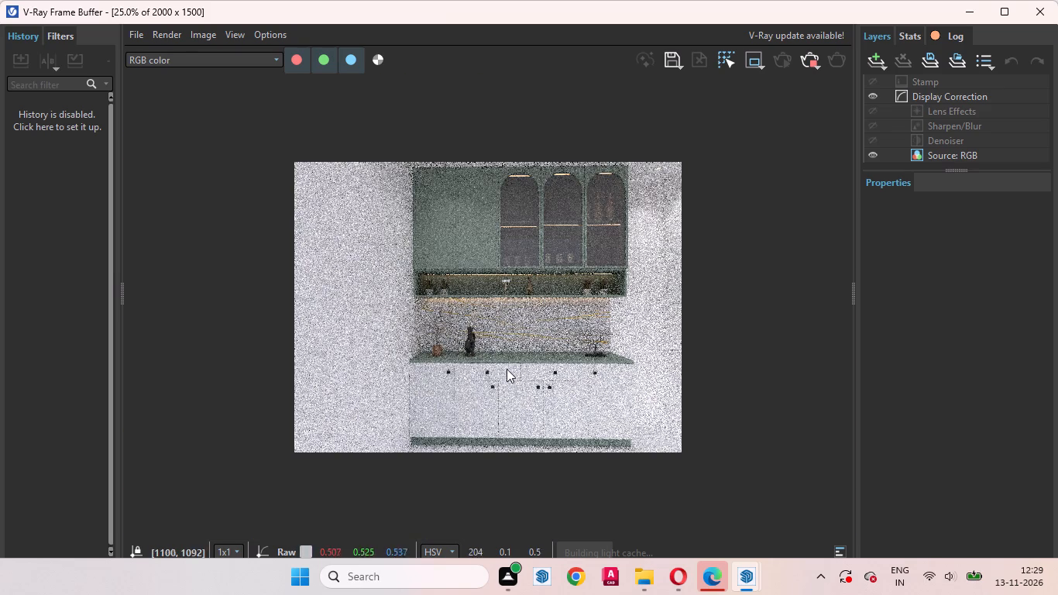
middle_drag(507, 369, 509, 325)
scroll(411, 407, up, 1)
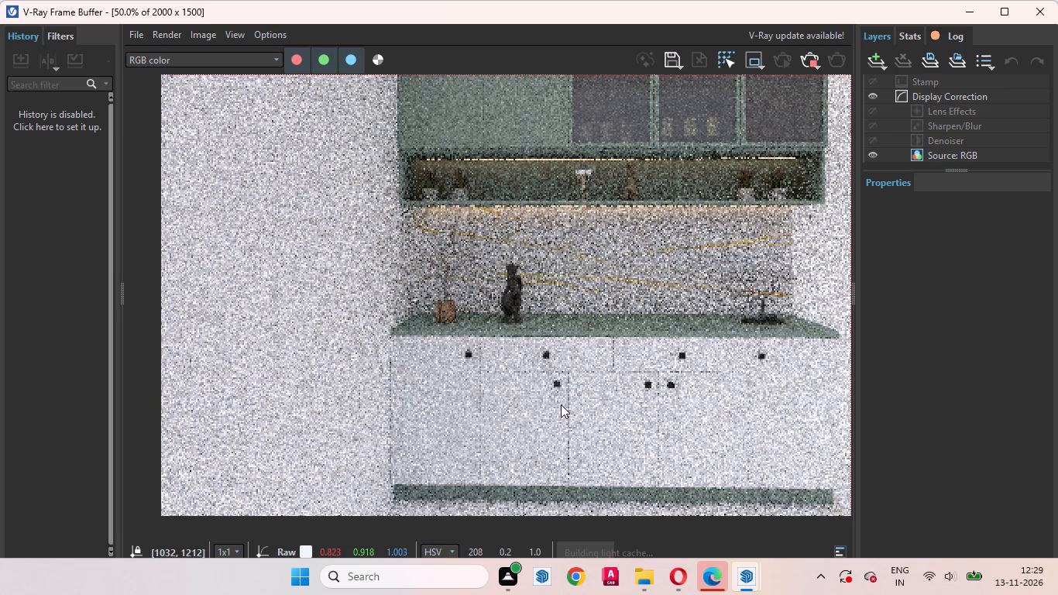
scroll(561, 404, down, 1)
scroll(629, 369, up, 1)
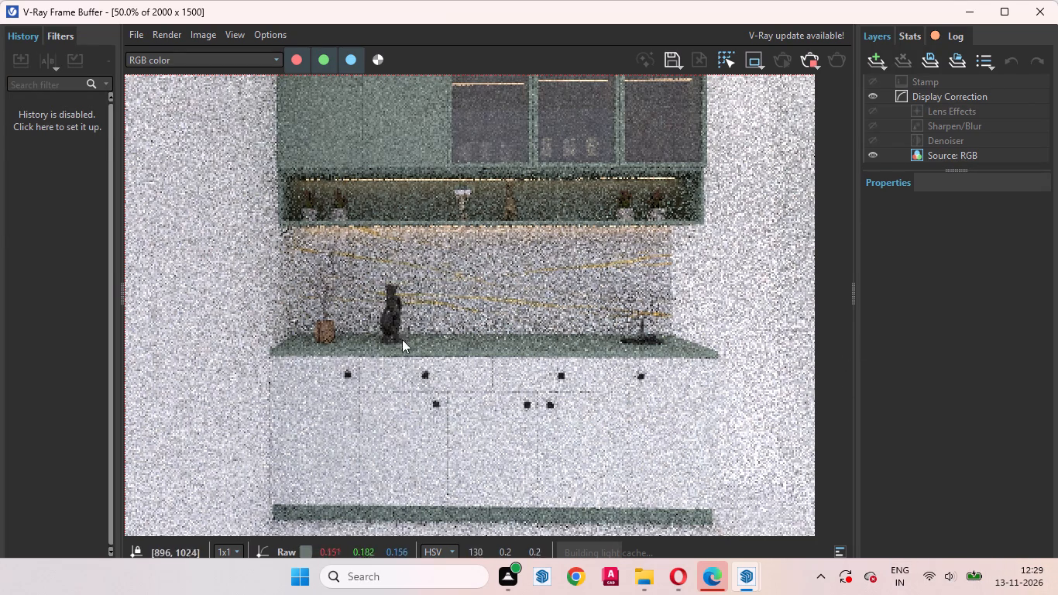
scroll(586, 308, down, 1)
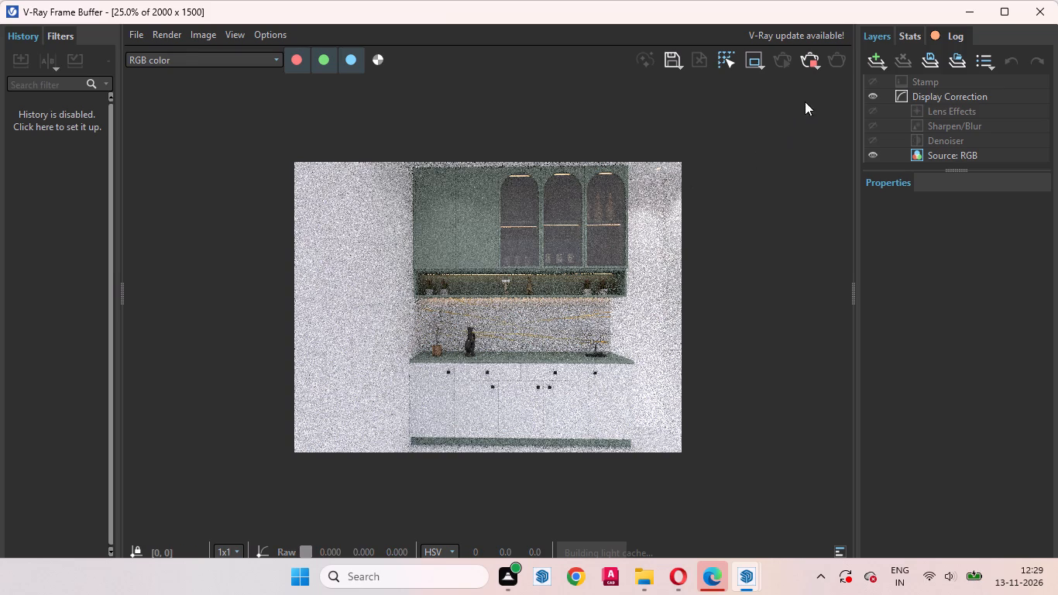
Stop the Scene 1 render, minimise the V-Ray Frame Buffer, and move the V-Ray Asset Editor clear of the cabinet.
click(804, 55)
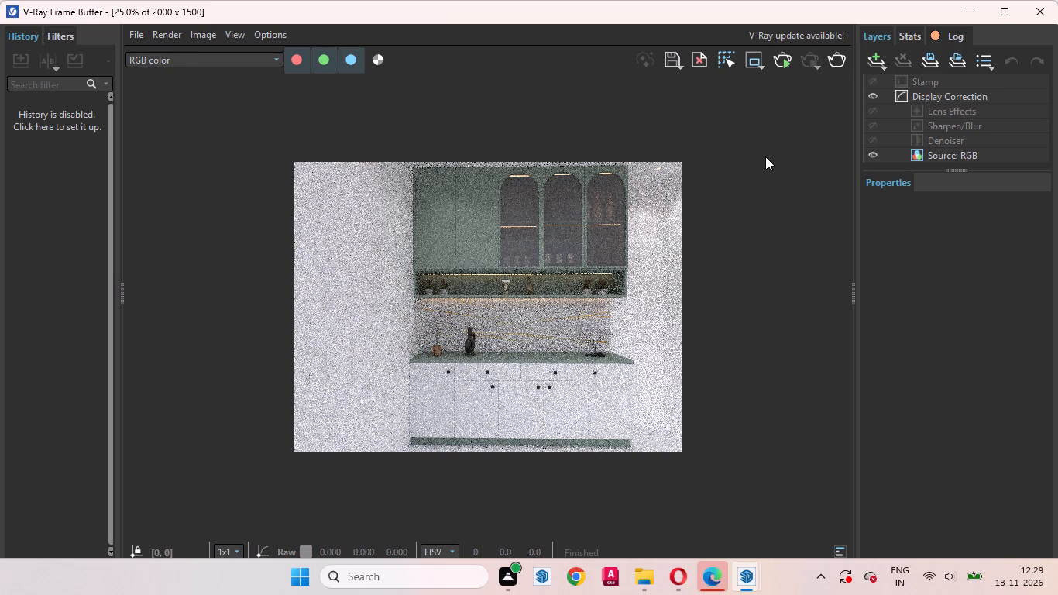
click(965, 16)
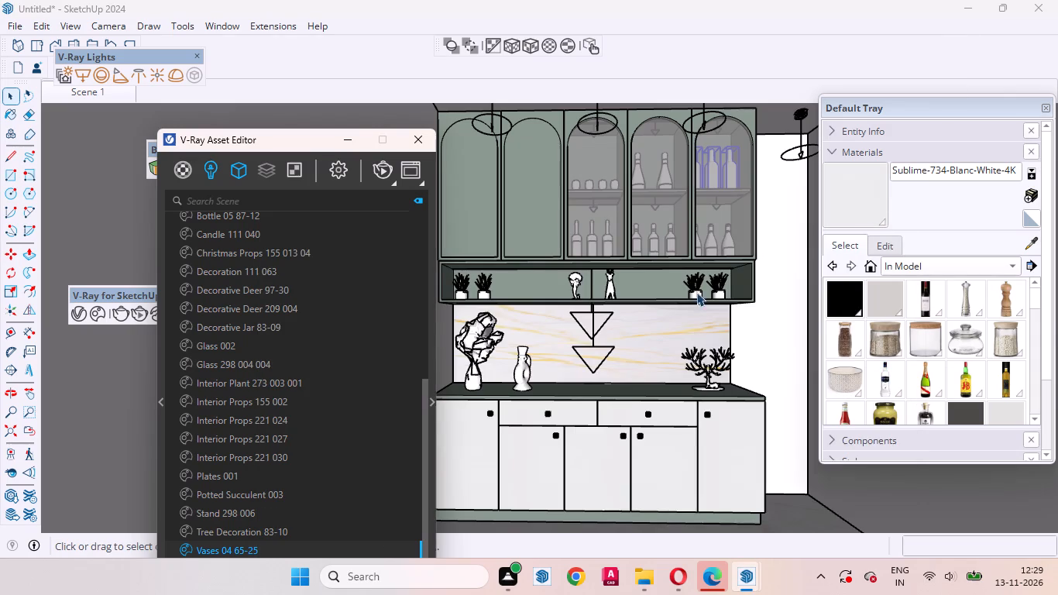
drag(293, 142, 240, 145)
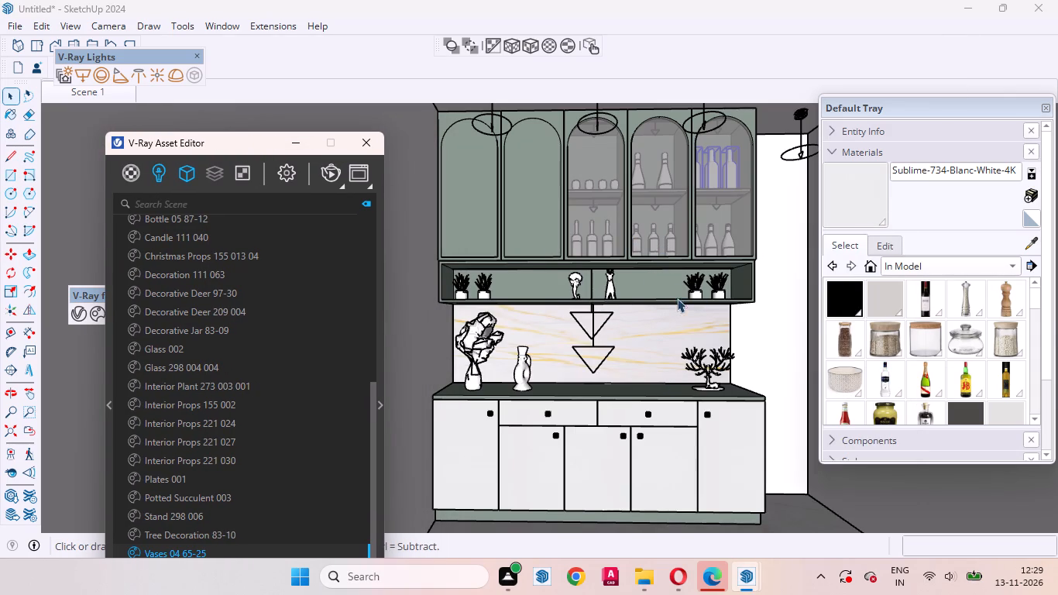
Open the middle glass door's group for editing and examine its frame, glass and the bottles behind it up close.
click(666, 207)
click(666, 206)
click(662, 202)
middle_drag(669, 198, 644, 294)
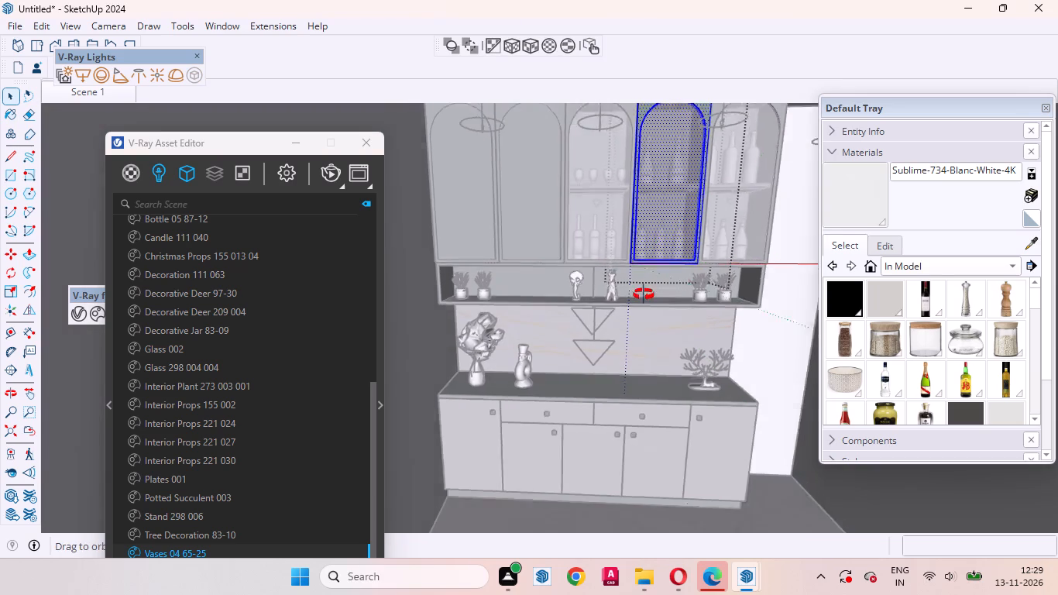
middle_drag(644, 294, 644, 296)
click(670, 205)
scroll(675, 205, up, 8)
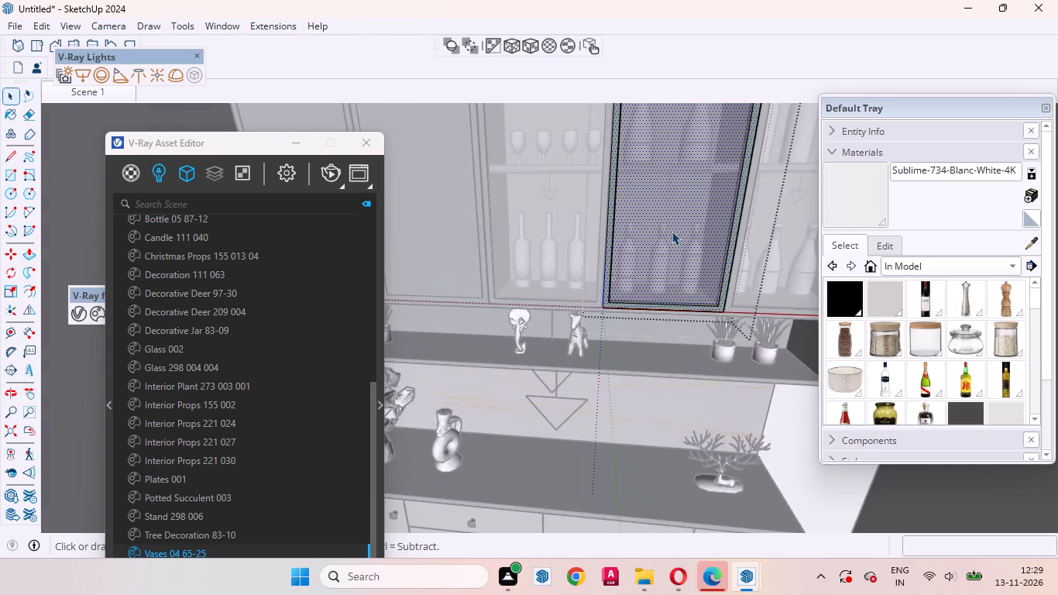
scroll(672, 231, up, 5)
click(664, 235)
double_click(662, 236)
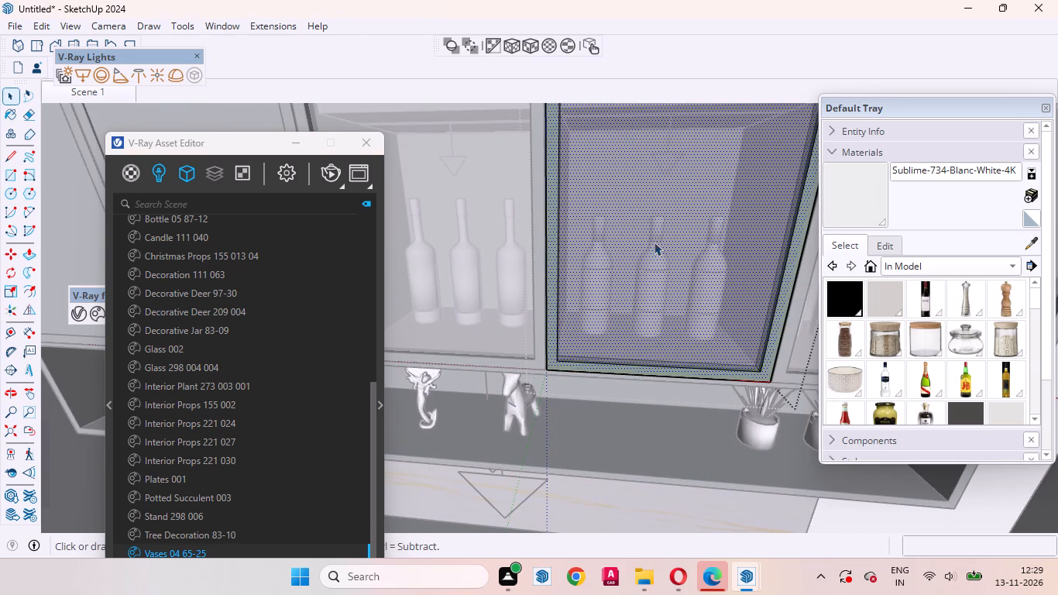
Leave the glass door's group and return to the Scene 1 view.
scroll(651, 257, down, 7)
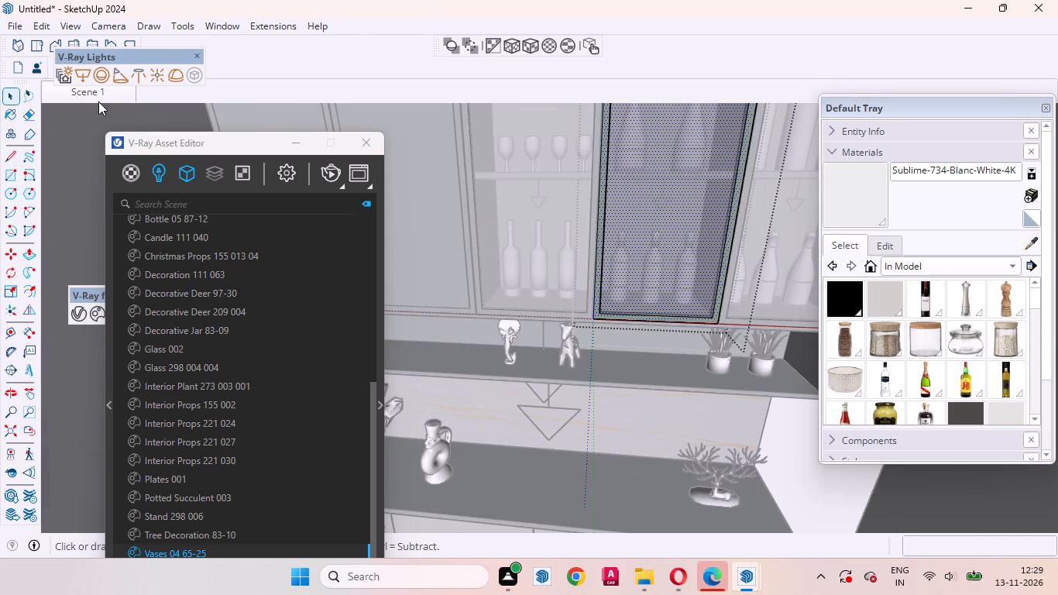
click(12, 95)
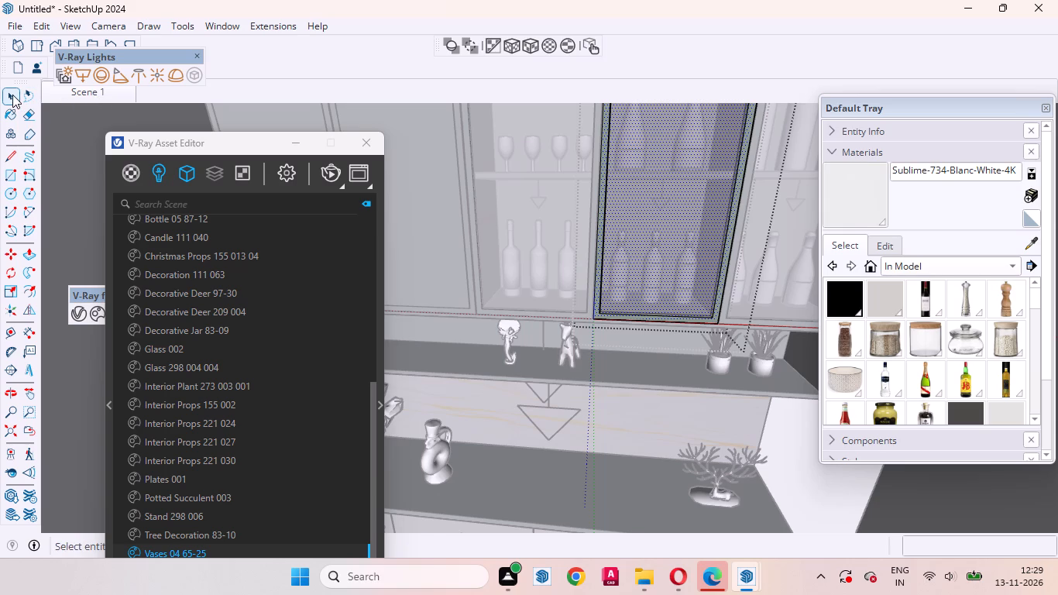
click(74, 95)
scroll(665, 314, down, 1)
scroll(668, 312, up, 1)
scroll(672, 309, down, 6)
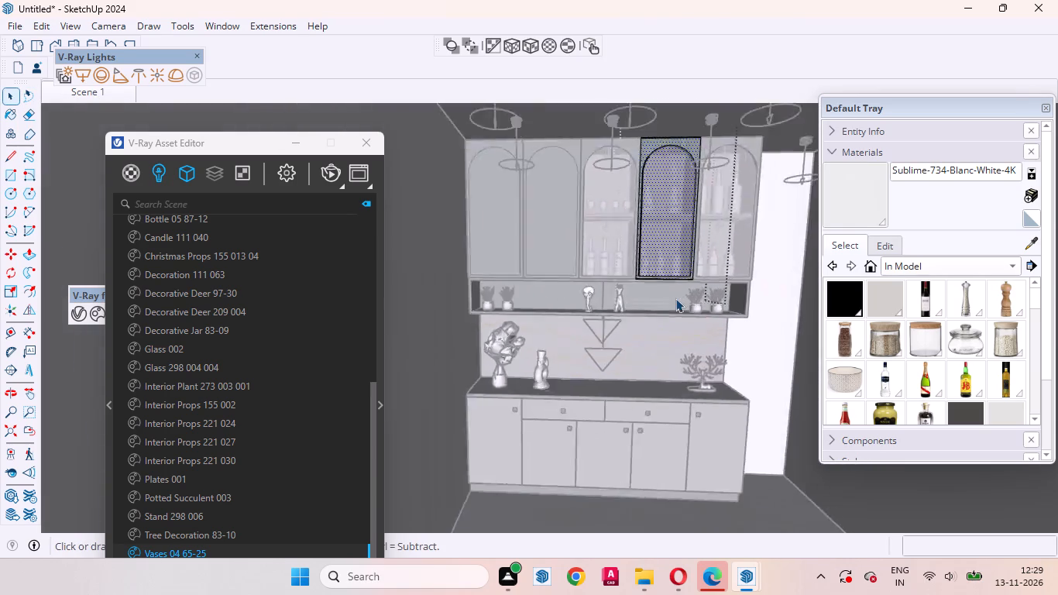
scroll(675, 298, down, 17)
scroll(678, 291, up, 1)
scroll(678, 291, down, 1)
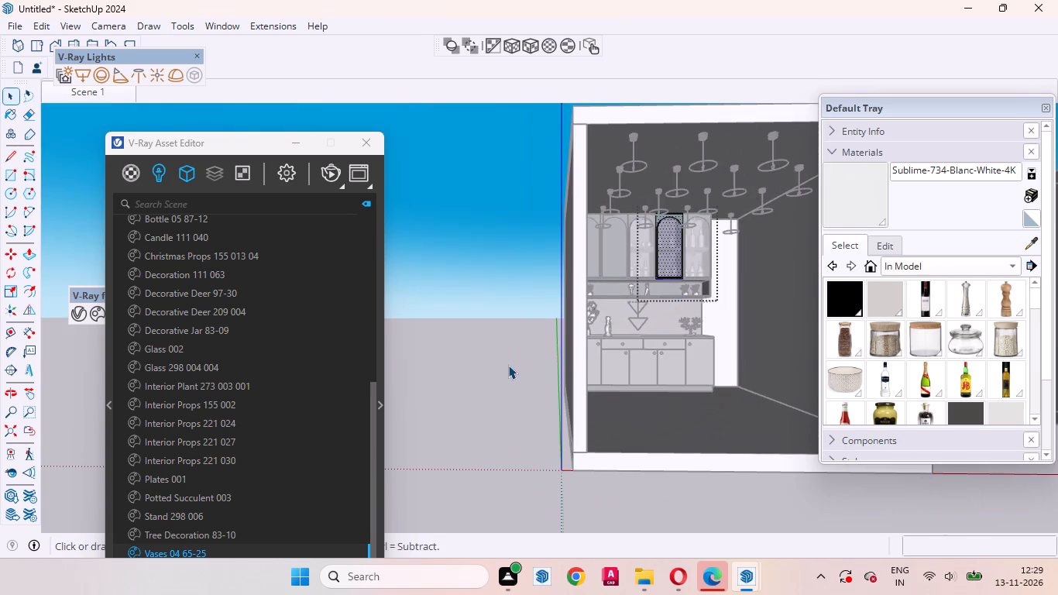
double_click(508, 365)
click(106, 97)
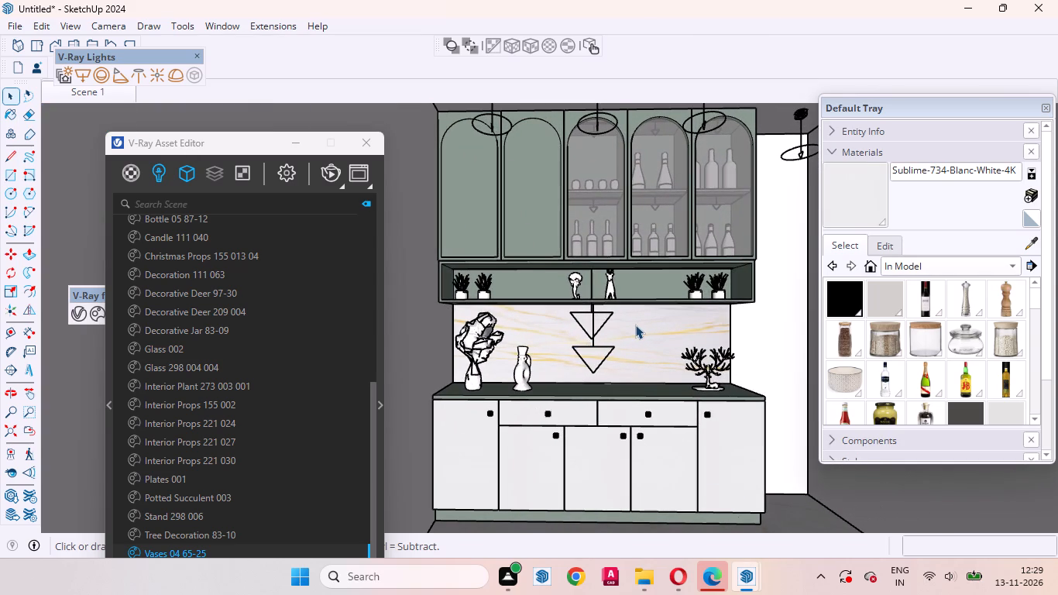
Open the base cabinet group and offset the outline of the tall door beneath the tree decoration inward by 1".
scroll(659, 301, down, 1)
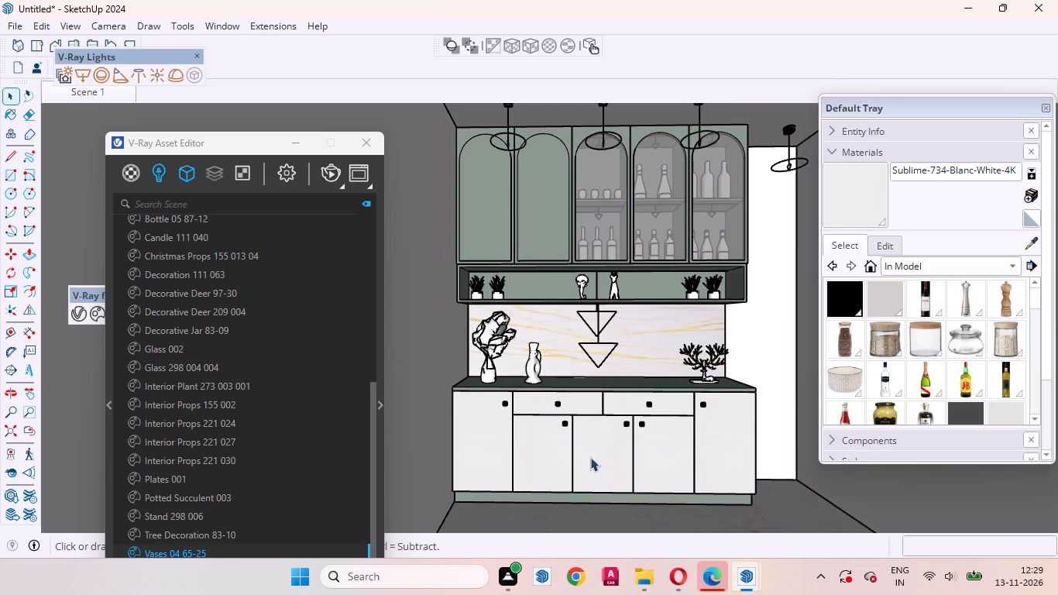
click(730, 463)
double_click(730, 460)
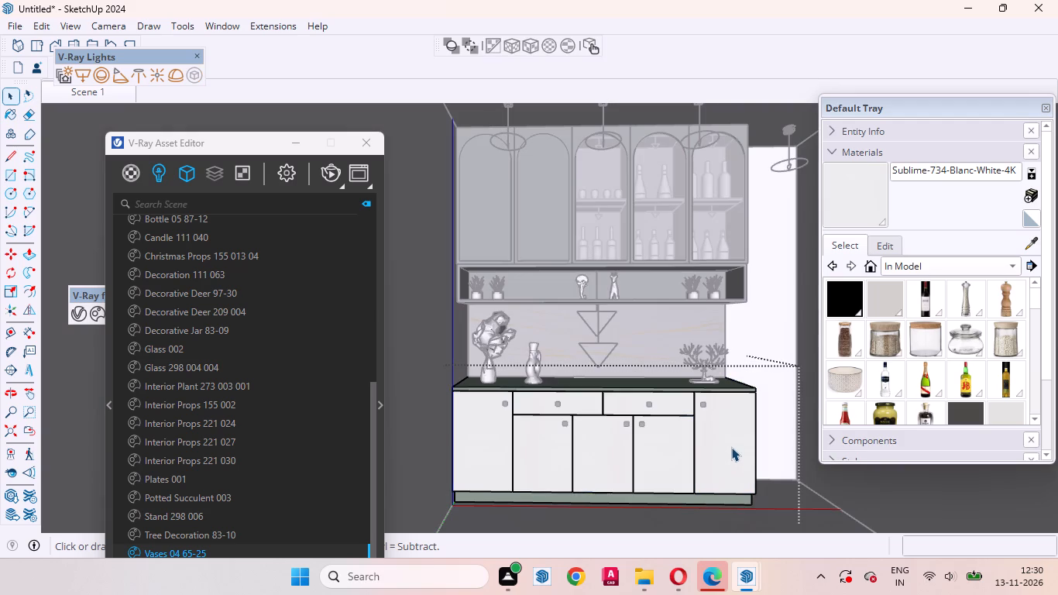
click(733, 444)
scroll(730, 452, up, 3)
middle_drag(725, 464, 696, 466)
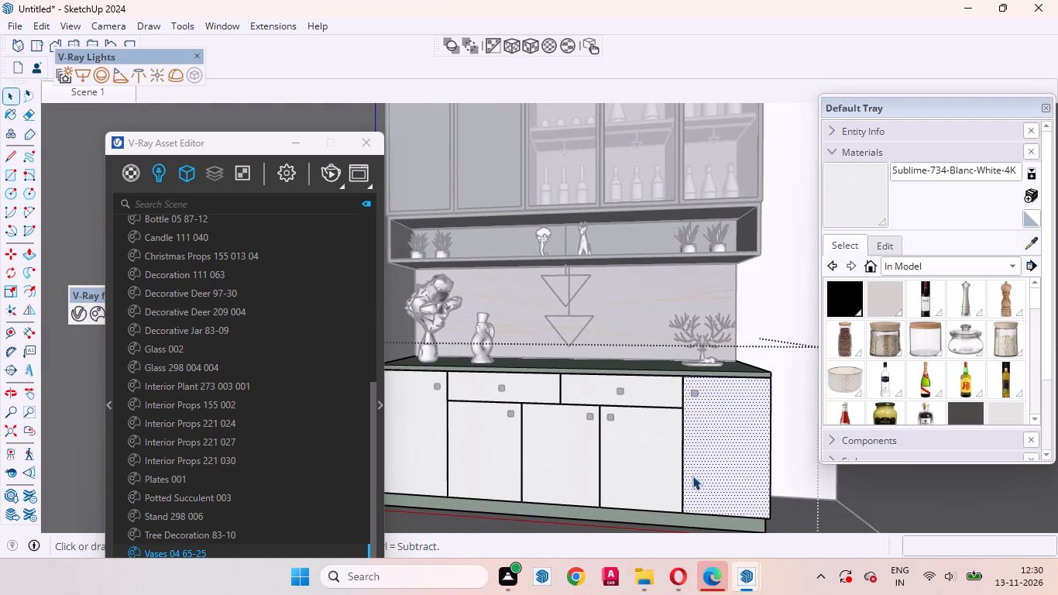
key(f)
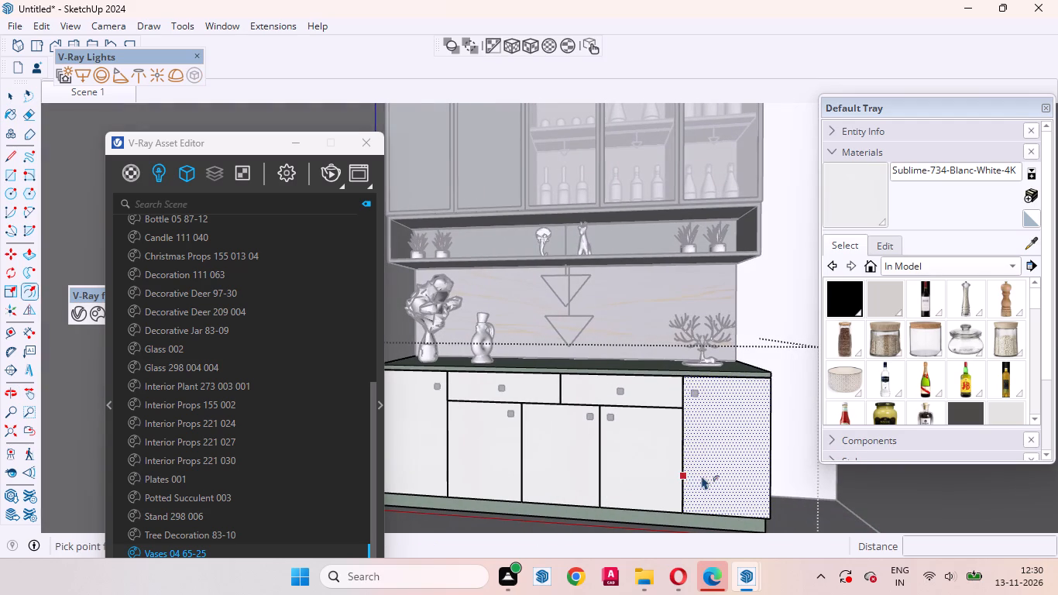
click(700, 468)
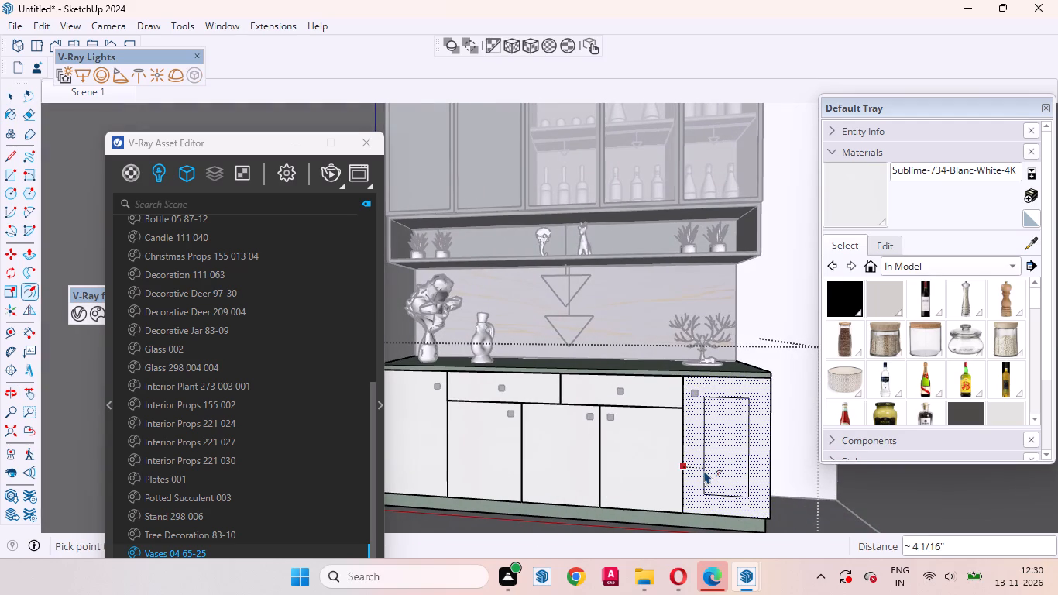
key(1)
key(Return)
key(space)
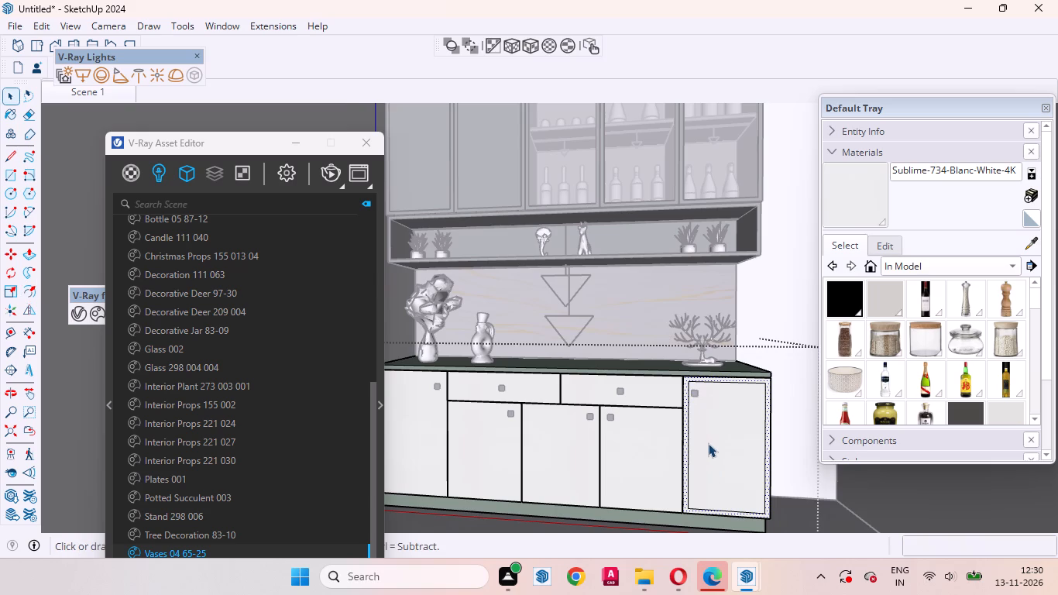
Place a horizontal guide line 2" below the top edge of the tall base door's inset panel.
scroll(719, 439, up, 2)
key(t)
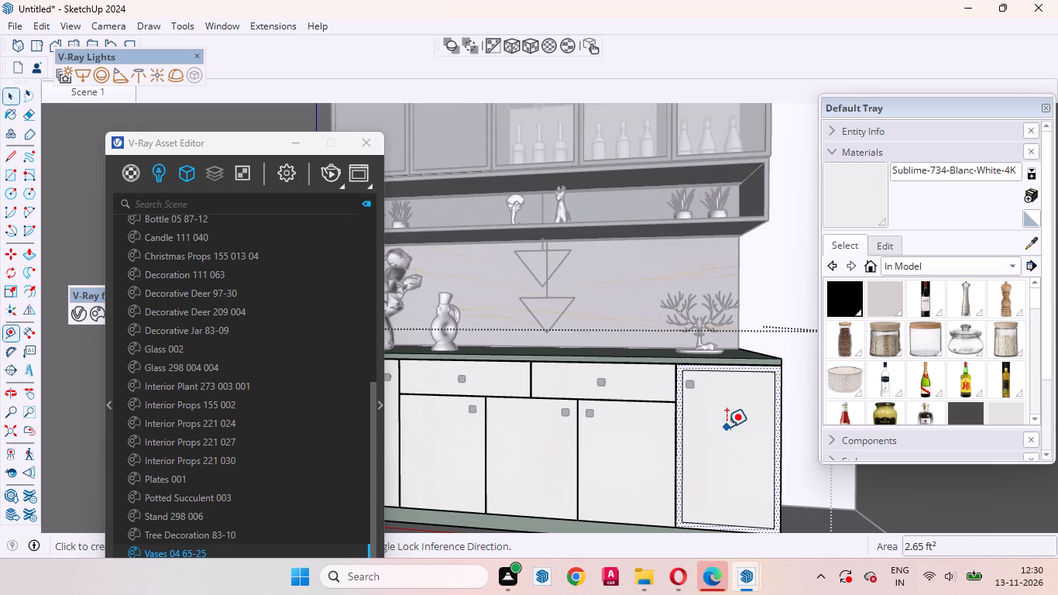
scroll(733, 406, up, 3)
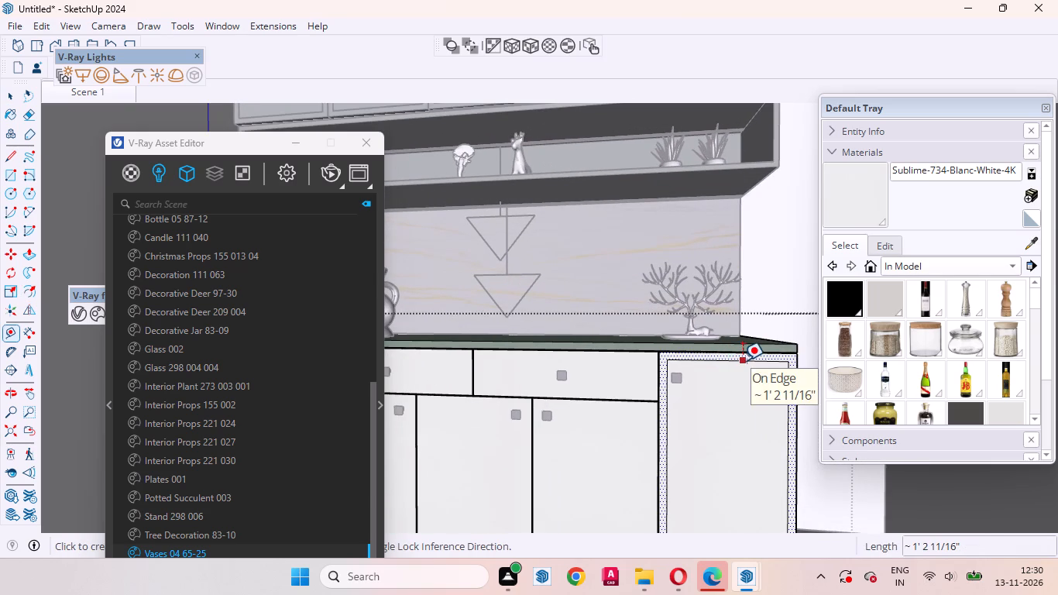
click(743, 360)
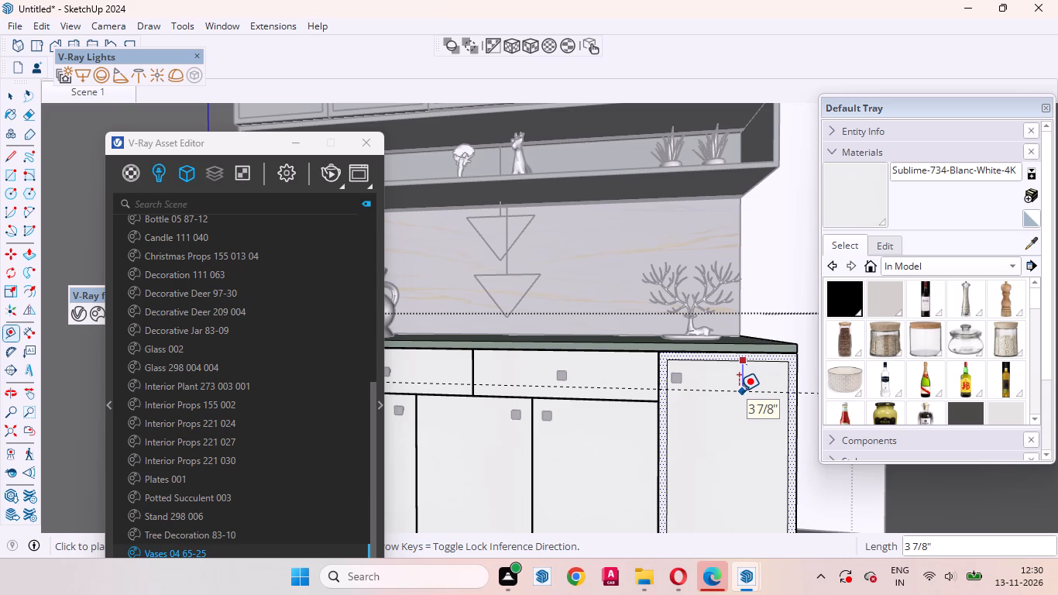
key(2)
key(Return)
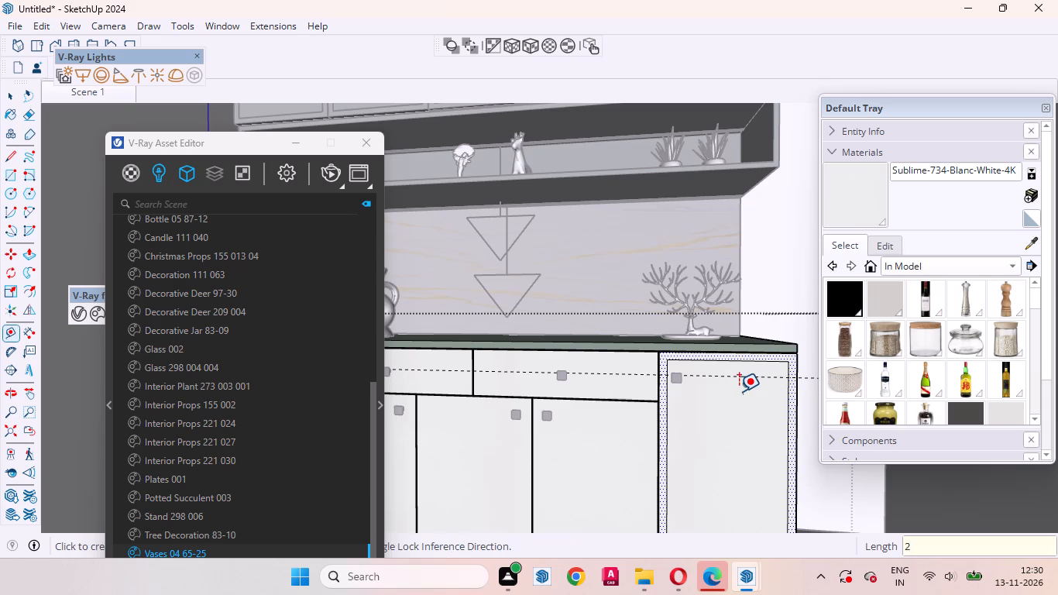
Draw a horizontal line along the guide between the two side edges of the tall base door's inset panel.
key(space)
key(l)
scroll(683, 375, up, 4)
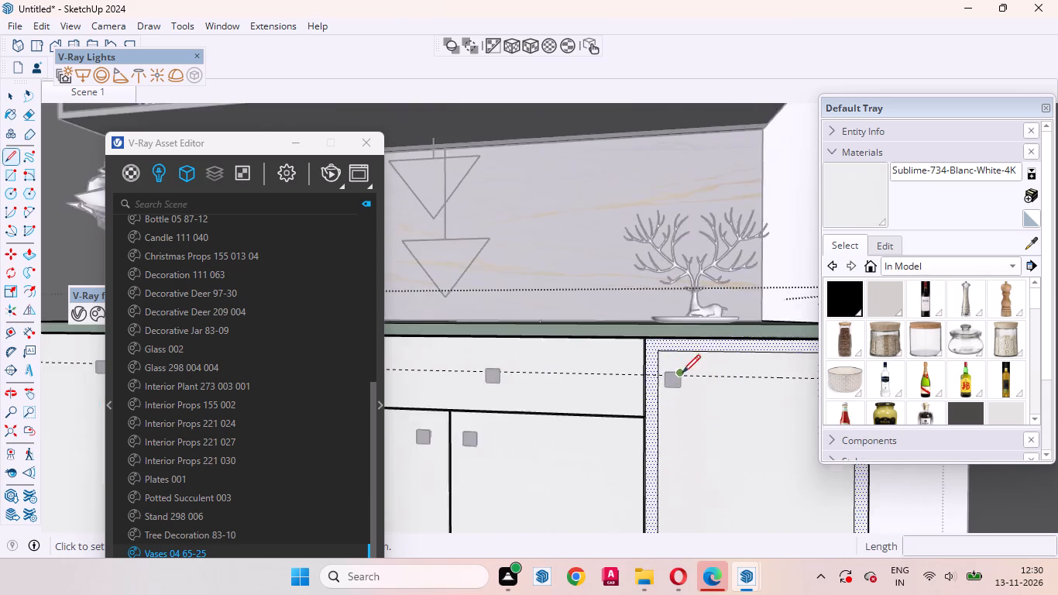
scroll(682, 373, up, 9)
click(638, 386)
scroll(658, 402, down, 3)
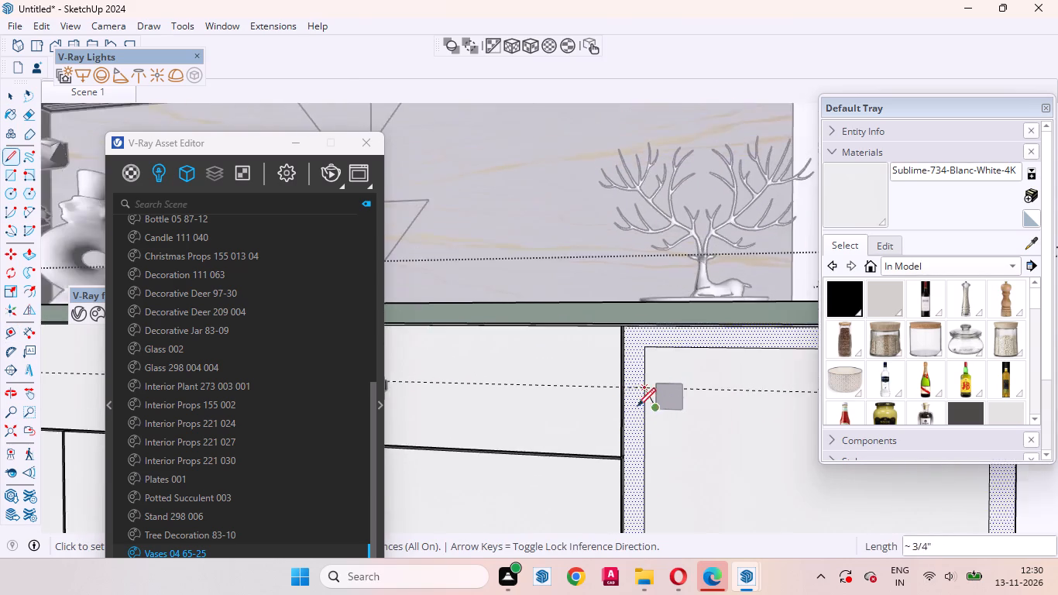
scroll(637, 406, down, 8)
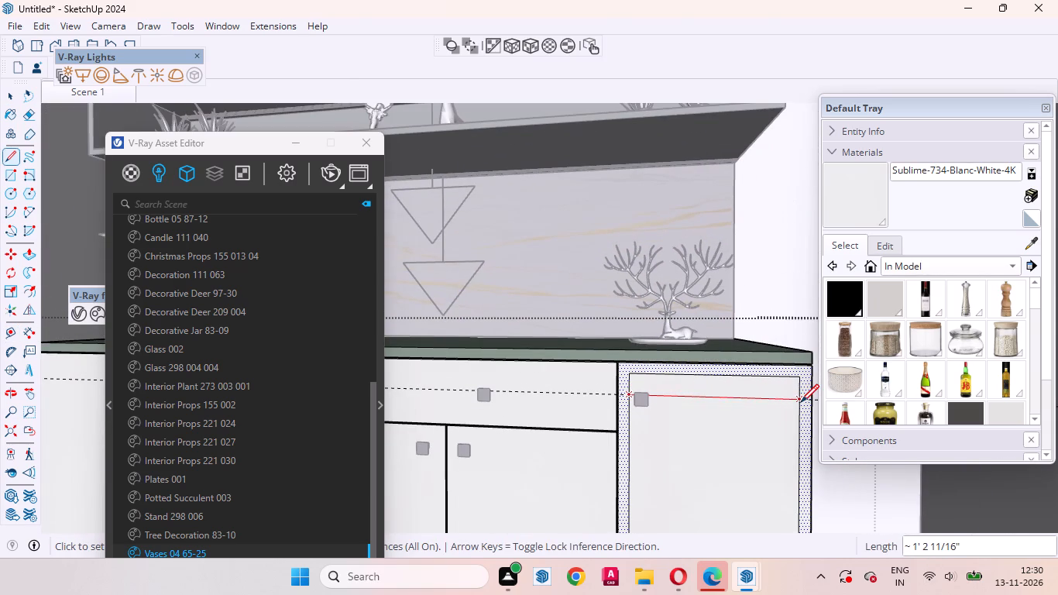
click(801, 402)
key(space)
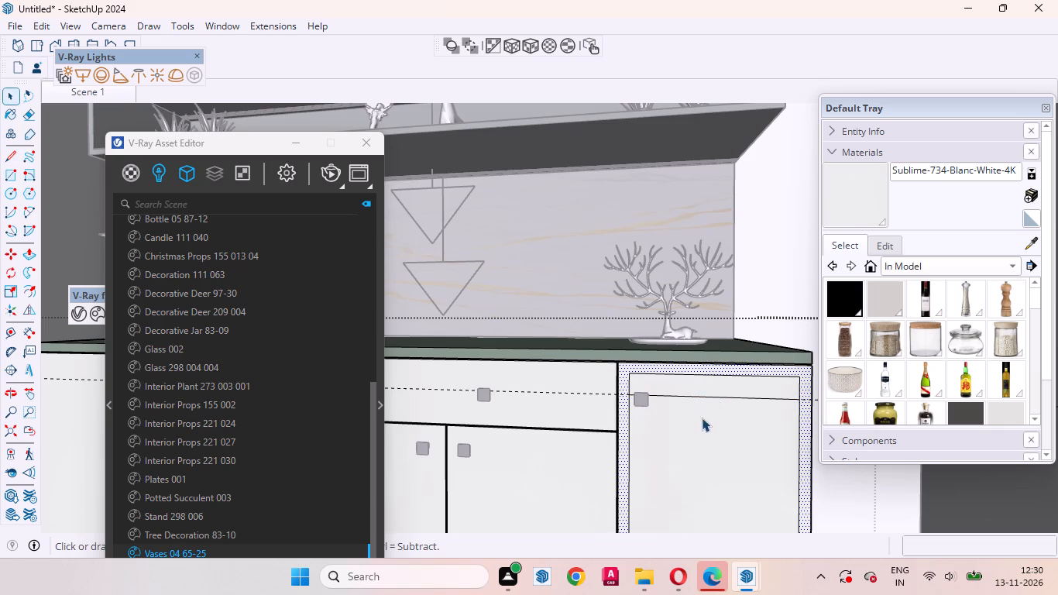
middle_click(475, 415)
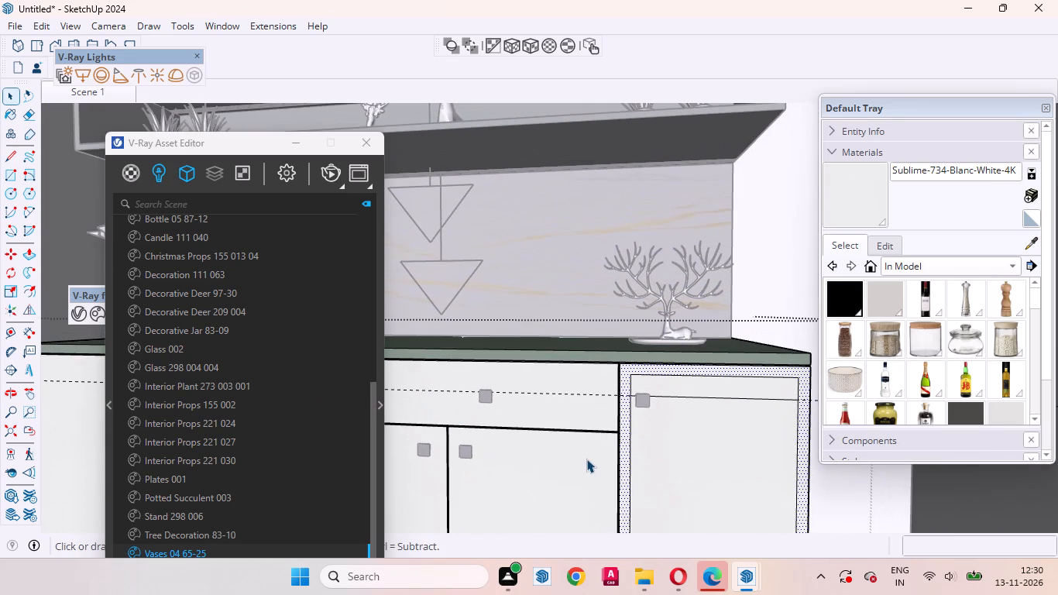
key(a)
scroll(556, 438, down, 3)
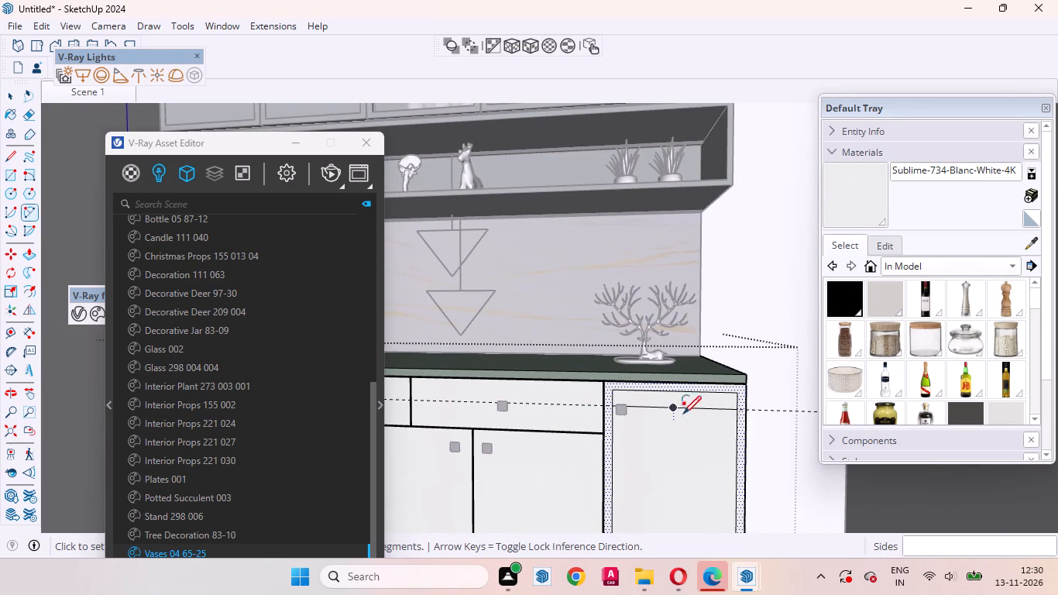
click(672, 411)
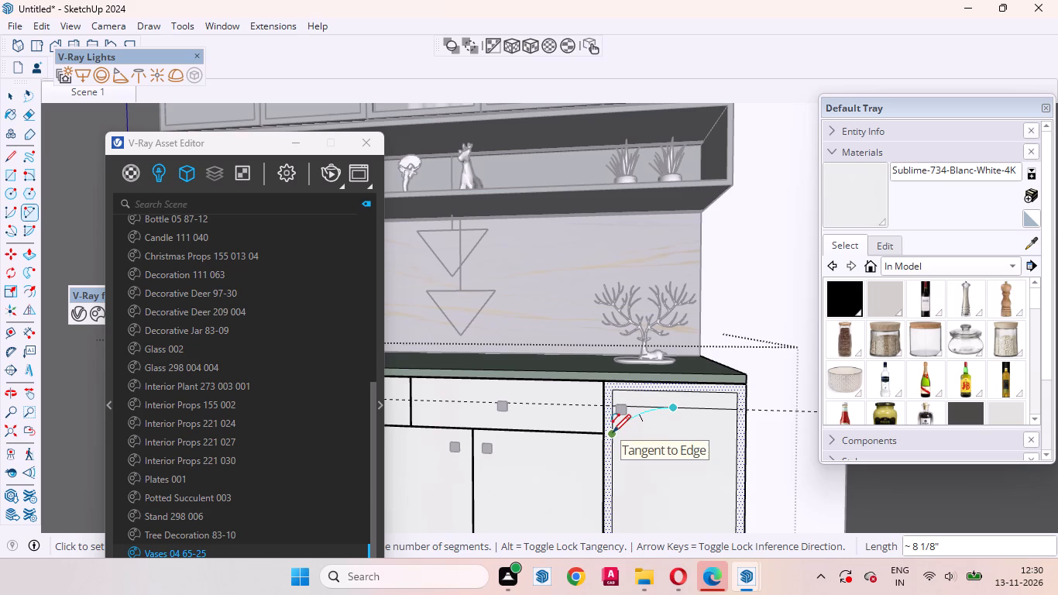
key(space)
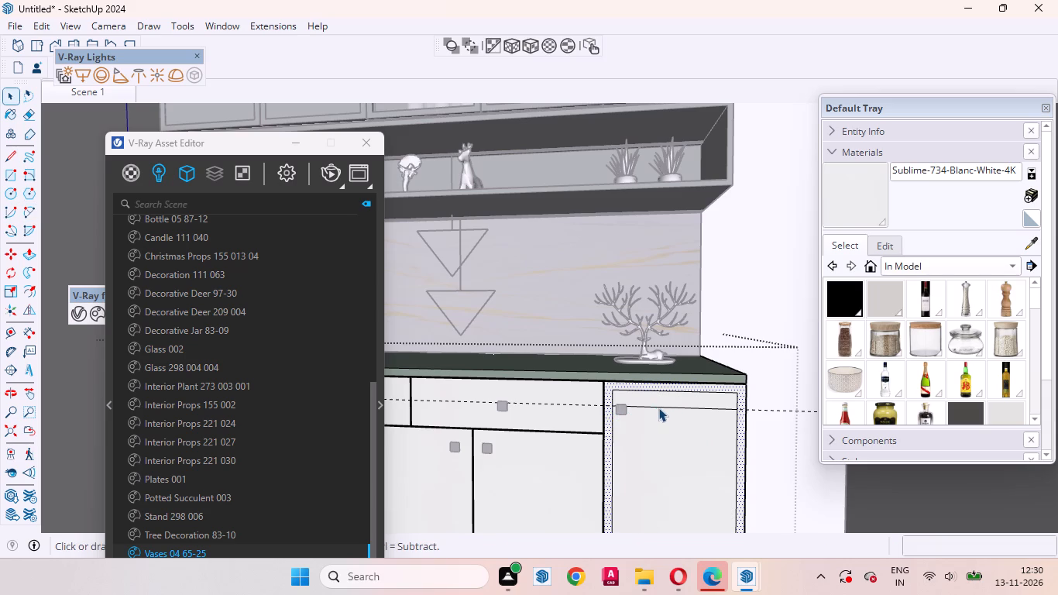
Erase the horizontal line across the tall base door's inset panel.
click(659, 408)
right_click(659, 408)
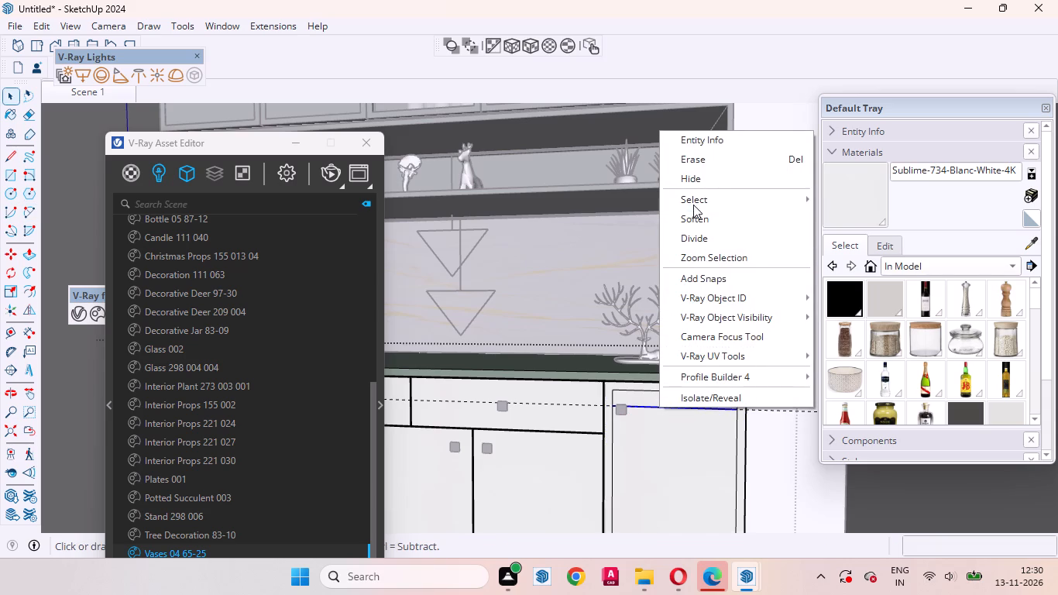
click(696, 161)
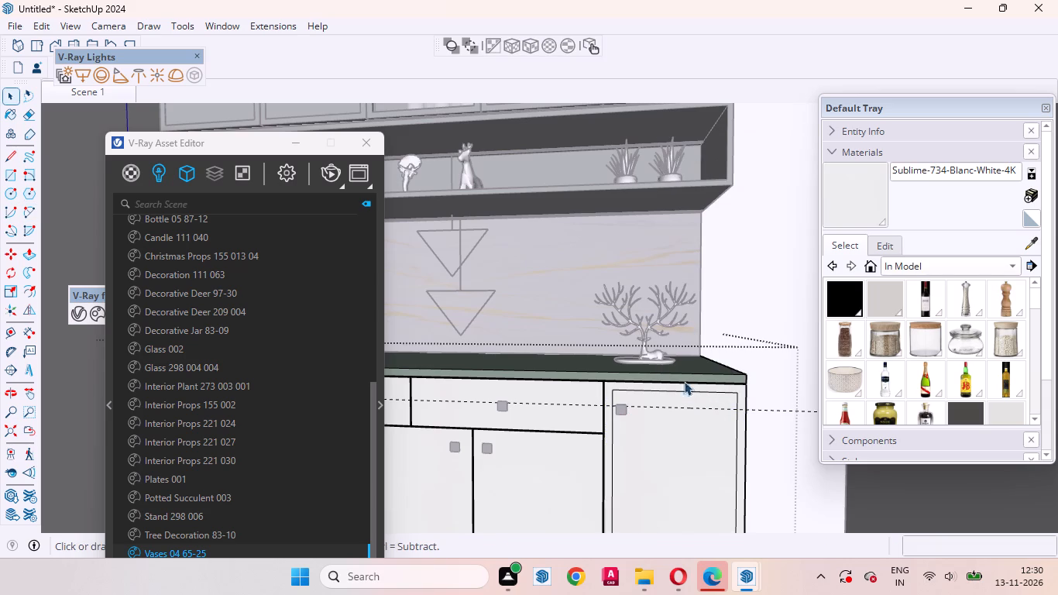
Round the inset panel's top into an arch with two tangent arcs about 10 3/8" long from the top edge's midpoint, trimming both corners.
key(a)
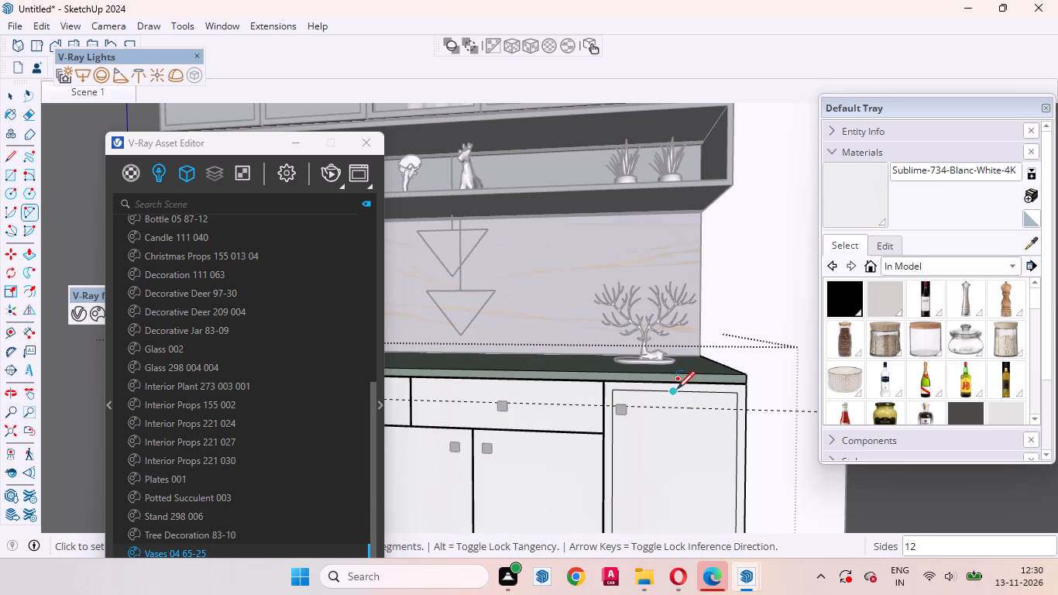
click(677, 389)
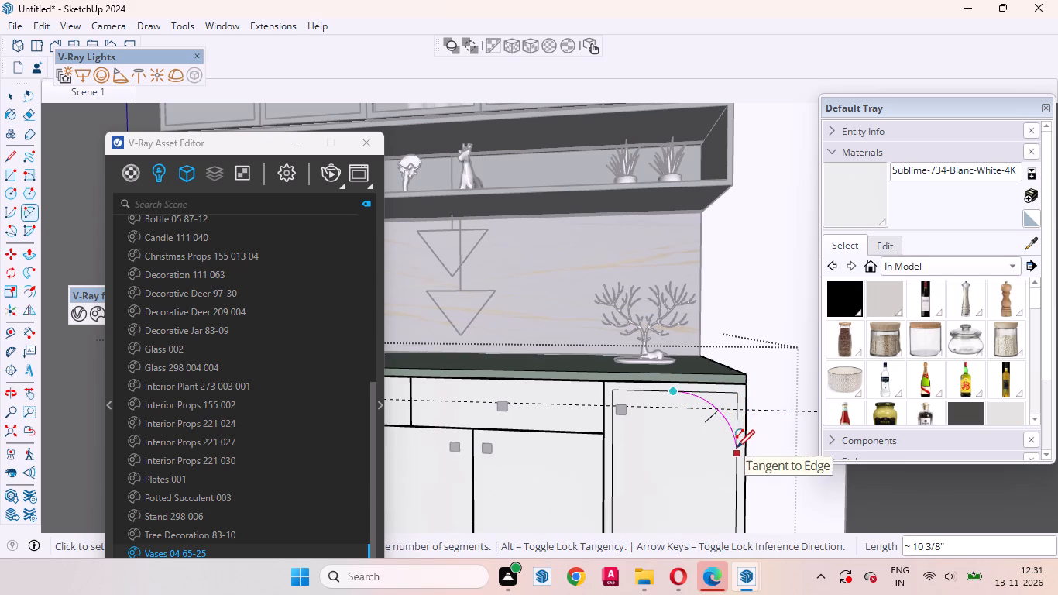
double_click(737, 448)
click(672, 391)
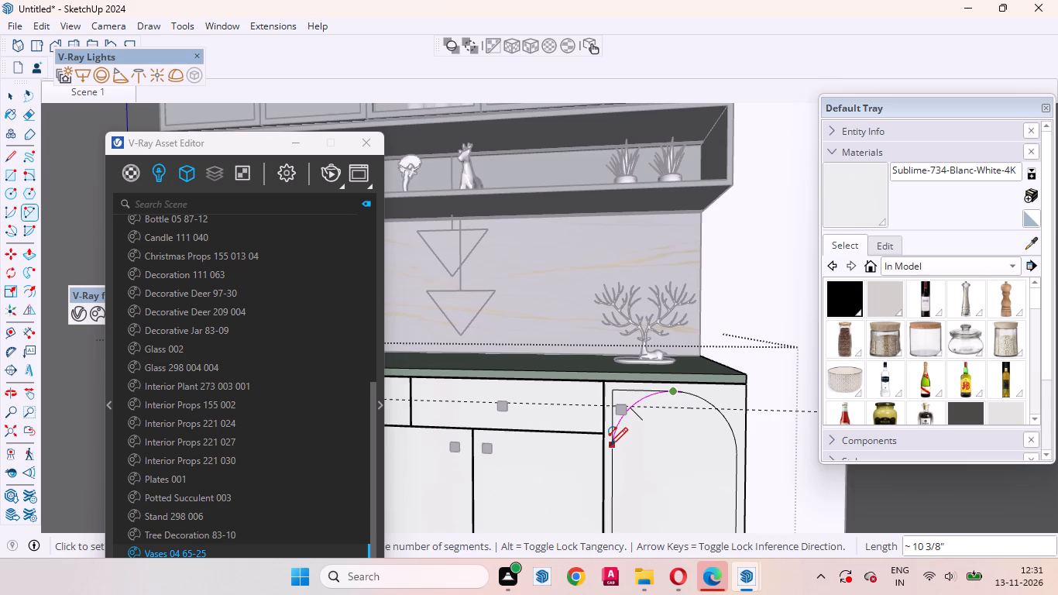
double_click(610, 445)
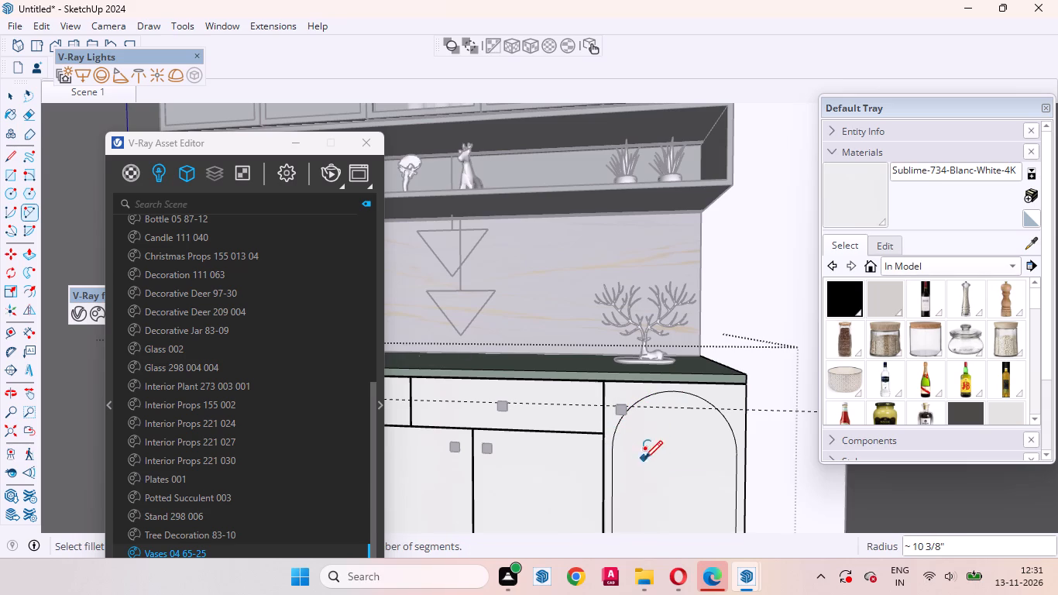
Offset the left-end tall base door's edges inward by the same distance as the inset on the right-end tall door.
key(space)
click(668, 450)
scroll(713, 332, down, 9)
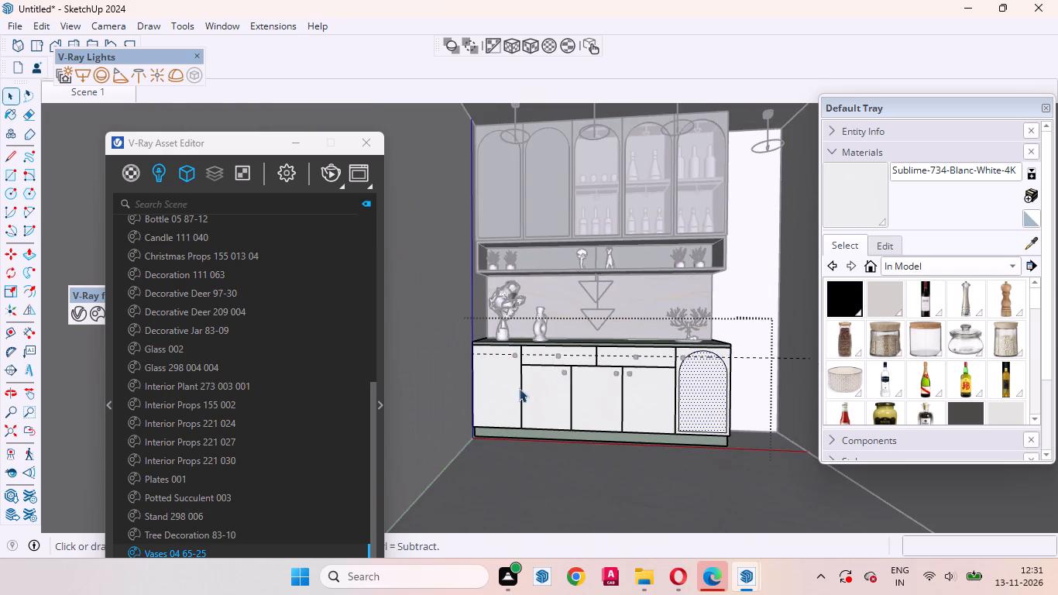
middle_drag(512, 388, 542, 401)
click(503, 395)
scroll(502, 393, up, 7)
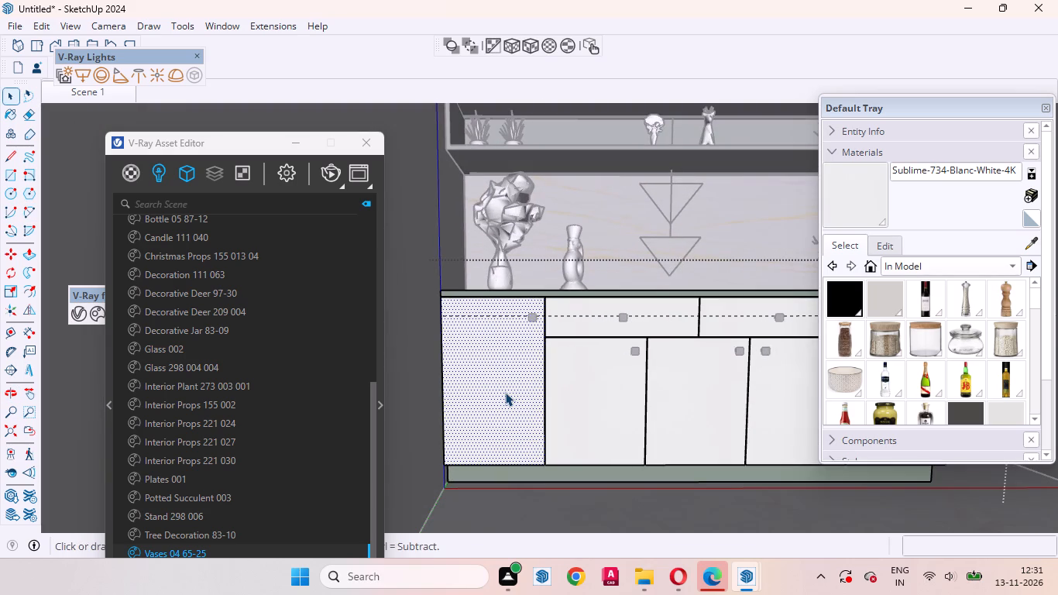
key(f)
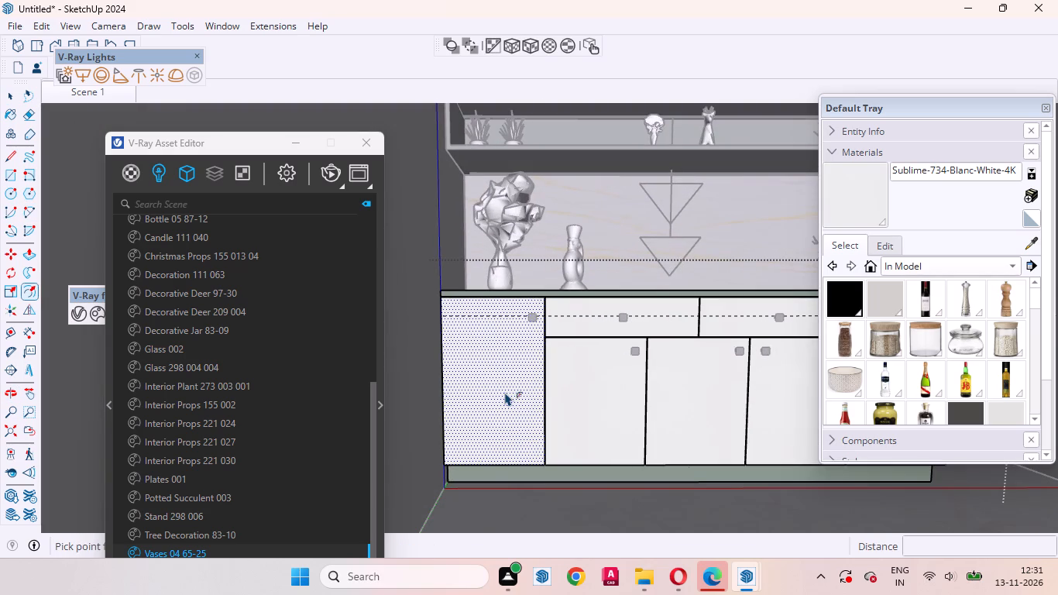
double_click(517, 390)
key(space)
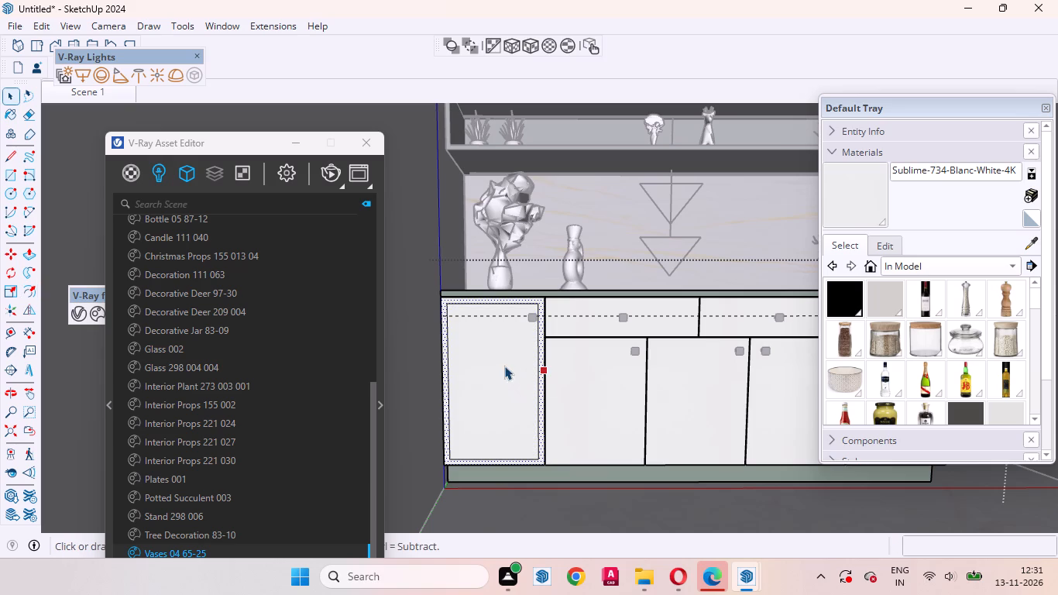
key(space)
click(493, 376)
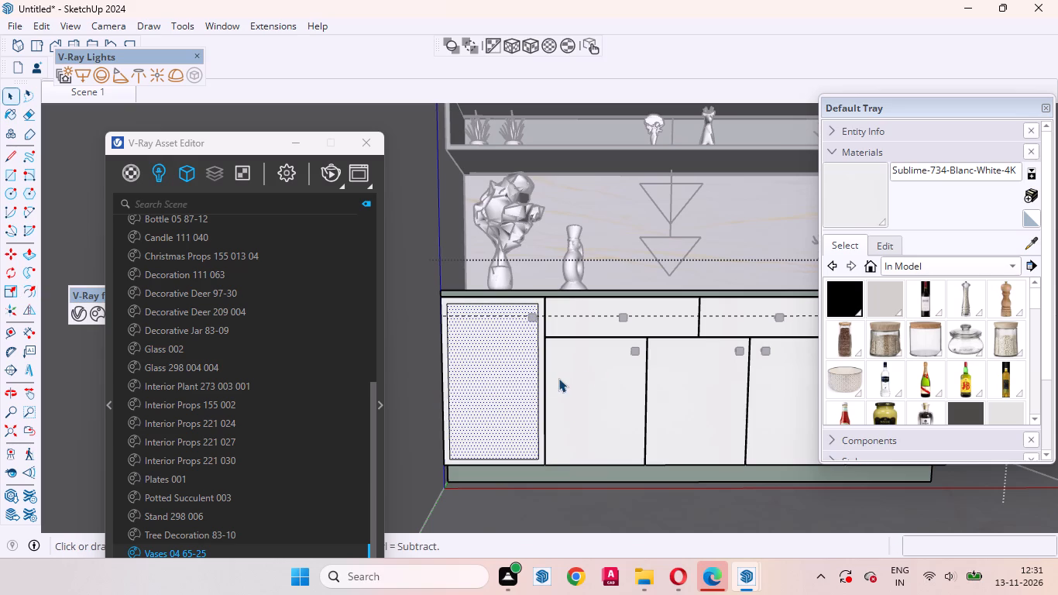
Draw two tangent arcs of about 10 7/16" radius from the left-end inset panel's top-edge midpoint to its two side edges.
key(a)
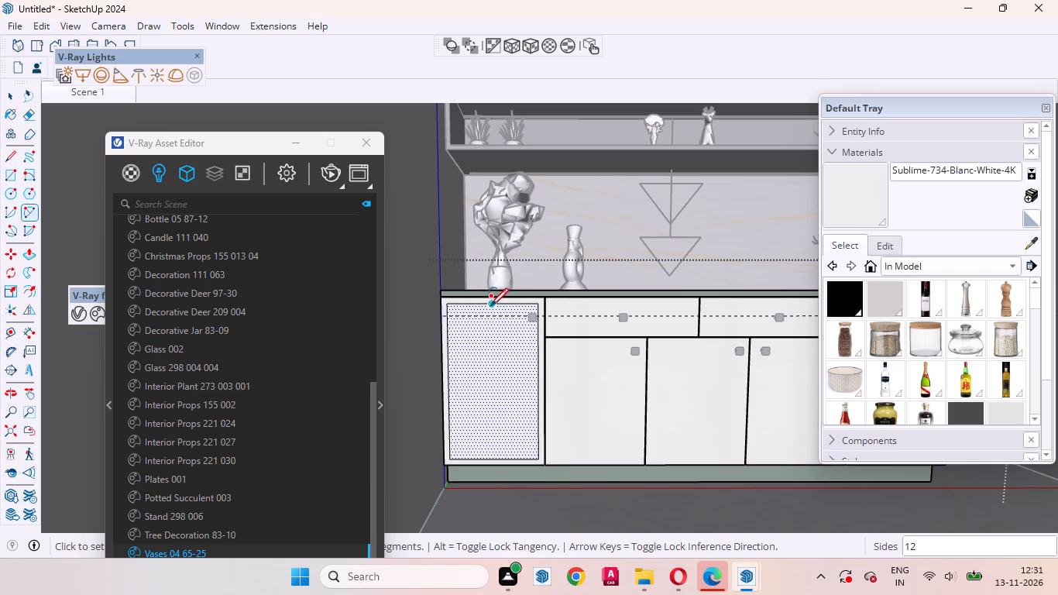
click(493, 305)
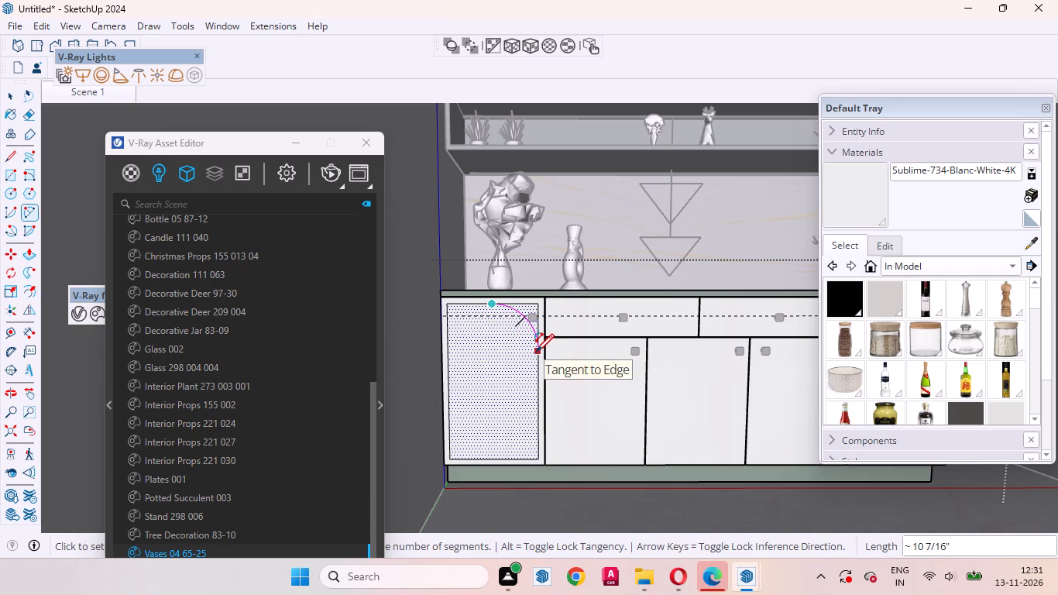
double_click(536, 352)
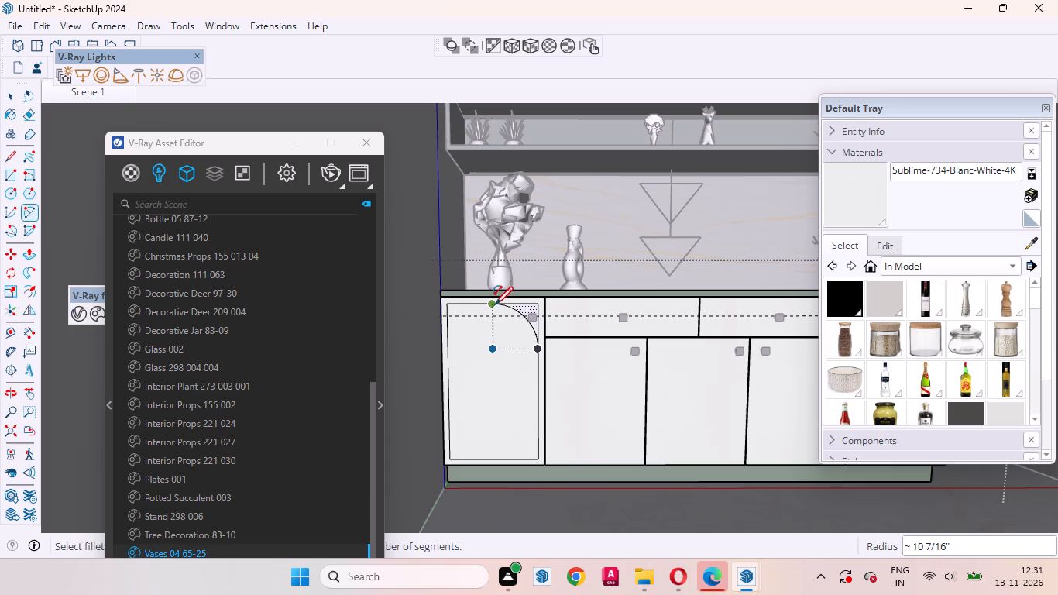
click(495, 304)
double_click(451, 351)
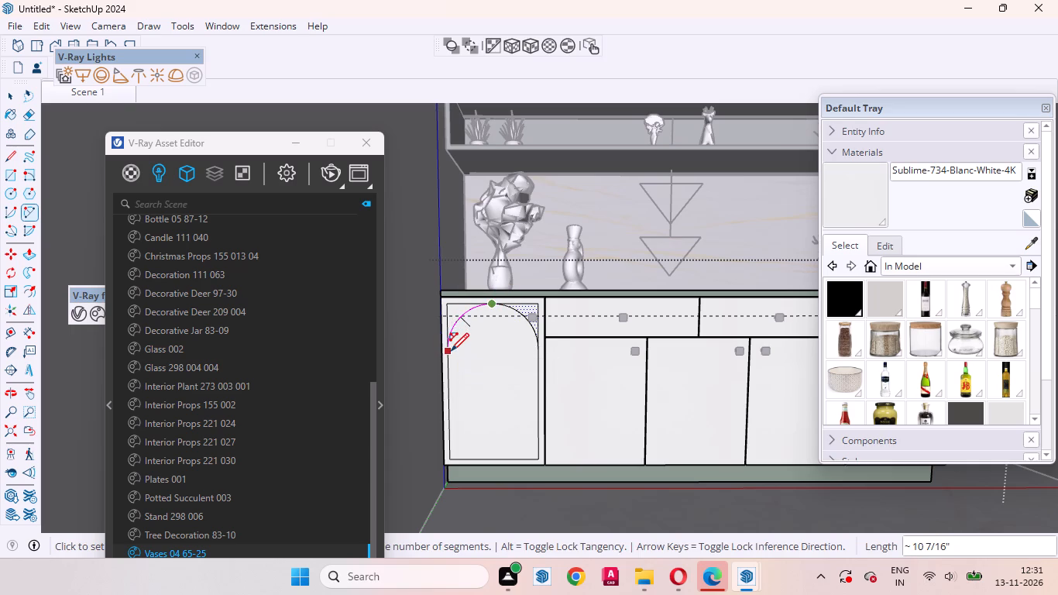
key(space)
click(492, 351)
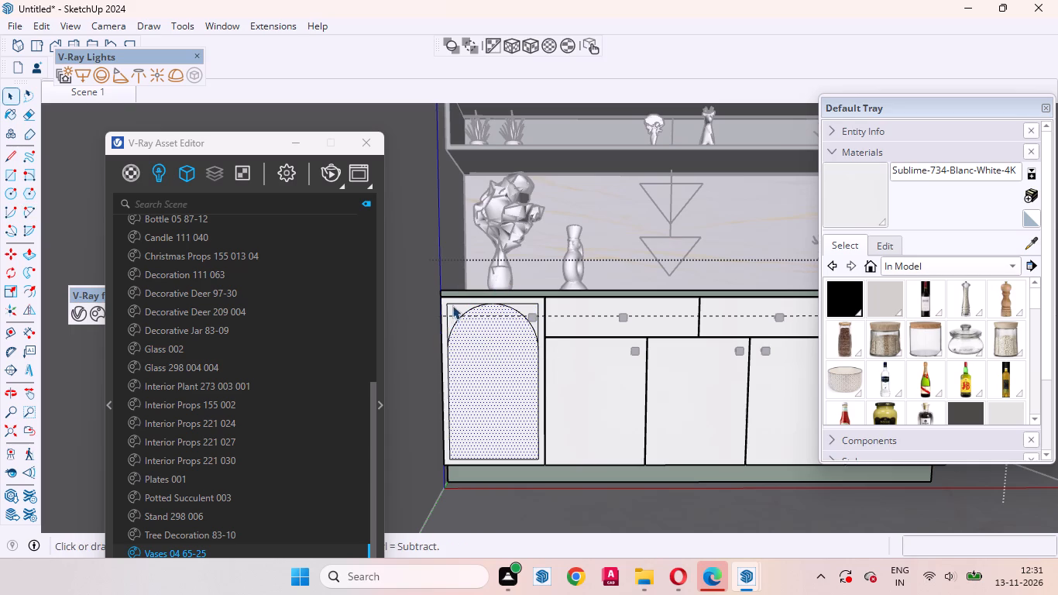
Erase the leftover straight corner edges outside the arch on both sides of the left-end door's inset panel.
click(454, 301)
click(455, 303)
right_click(455, 303)
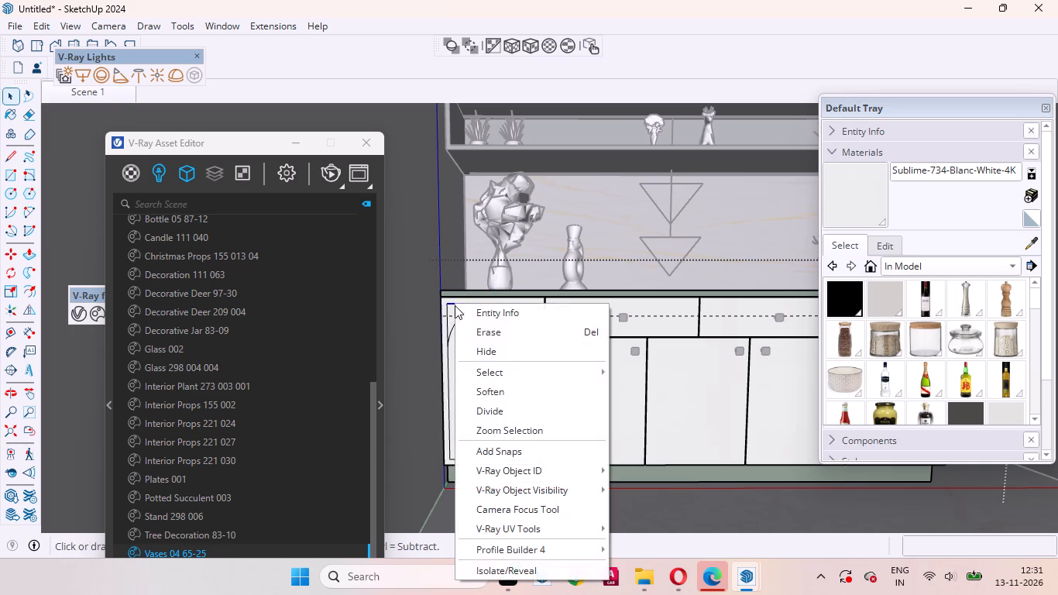
click(485, 331)
click(446, 315)
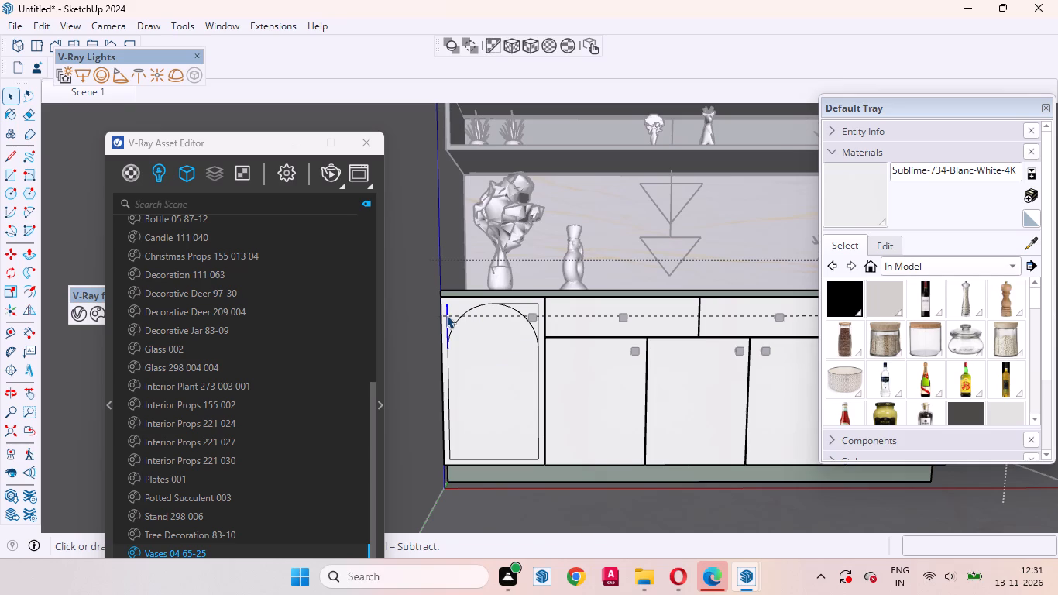
right_click(446, 315)
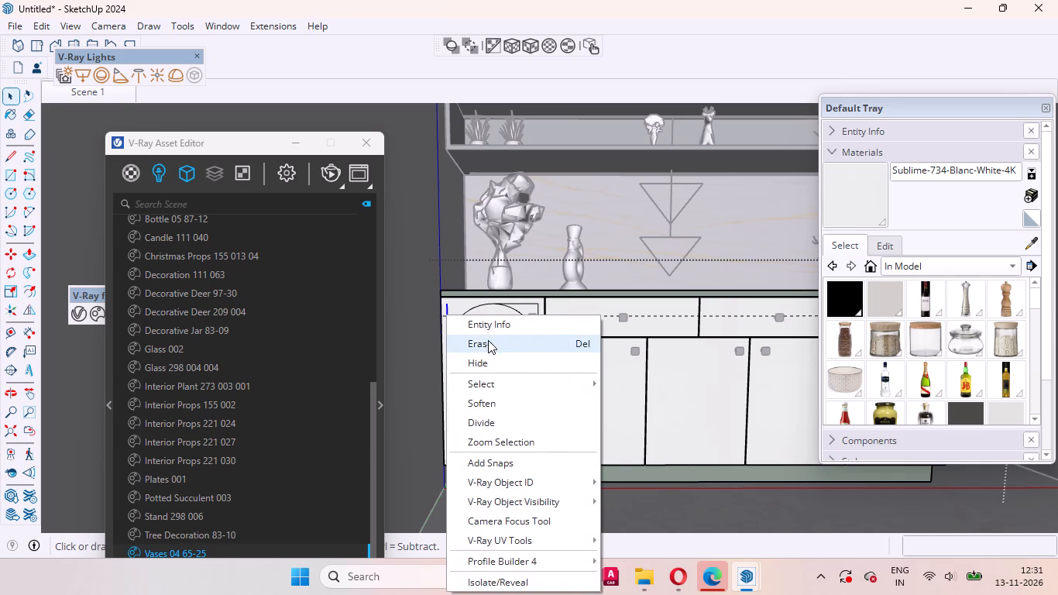
click(488, 340)
click(537, 304)
right_click(538, 304)
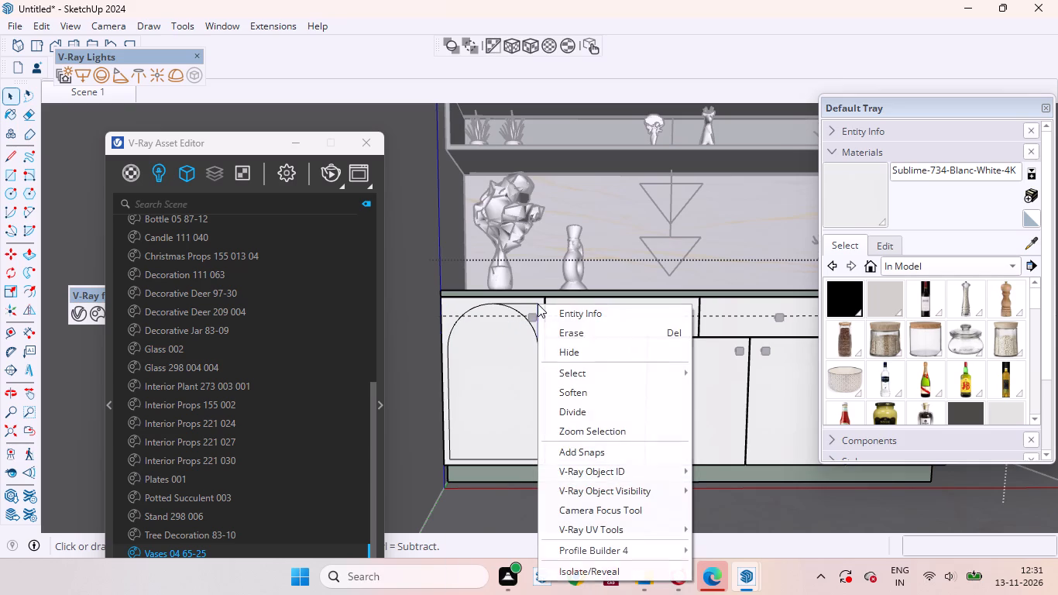
click(558, 329)
click(529, 303)
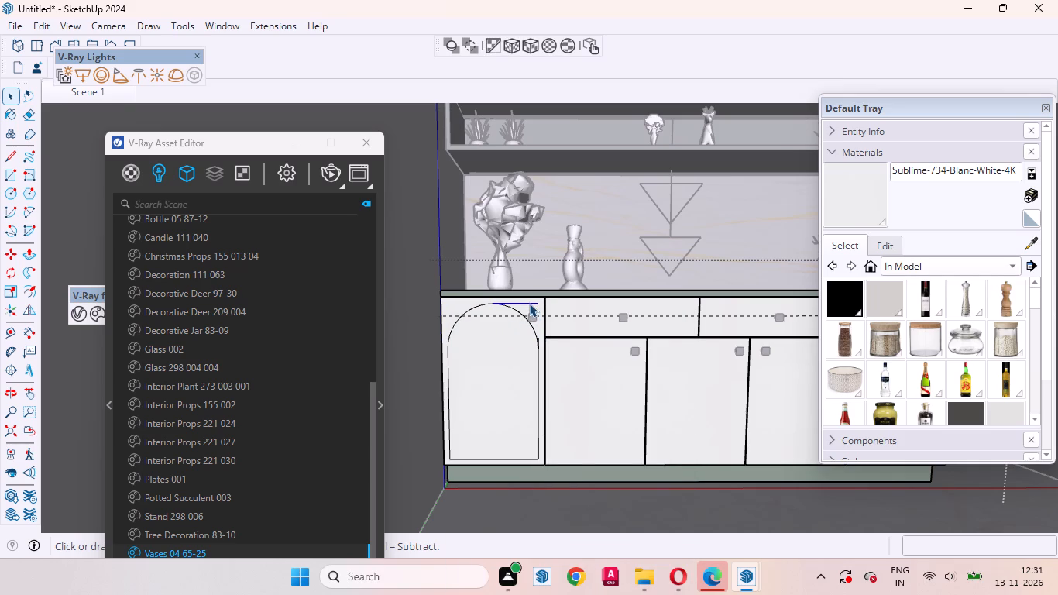
right_click(529, 303)
click(570, 331)
scroll(544, 332, up, 11)
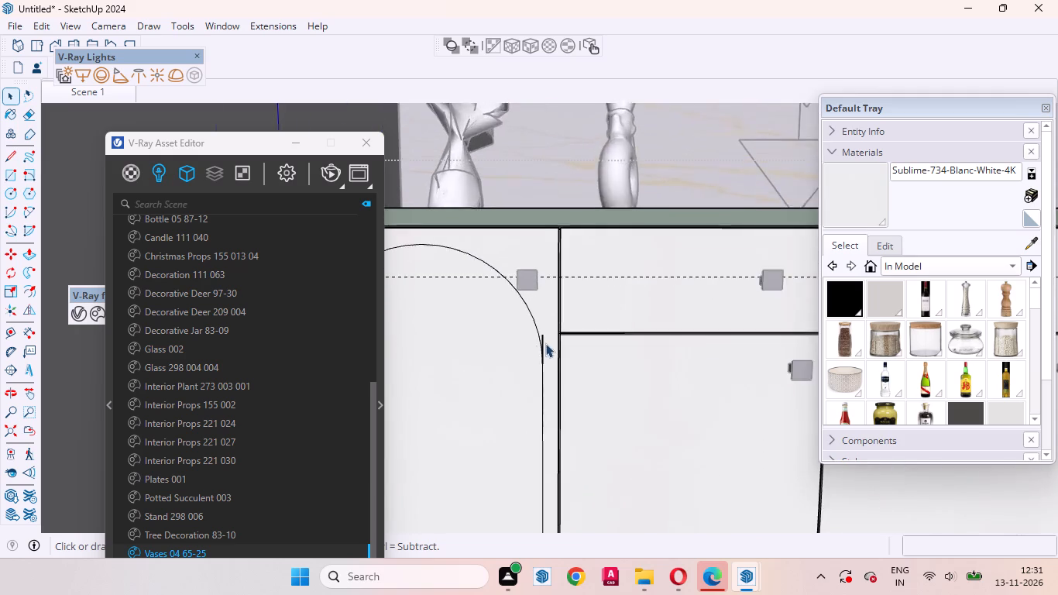
scroll(545, 343, up, 5)
click(539, 335)
right_click(539, 335)
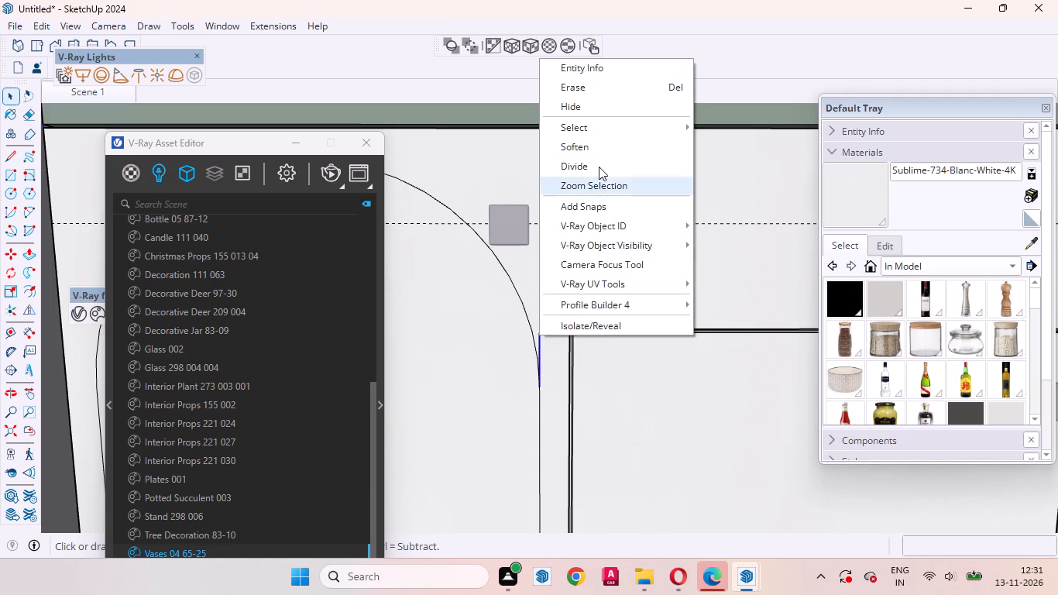
click(580, 85)
Leave the base cabinet group and return to the Scene 1 view.
scroll(558, 267, down, 7)
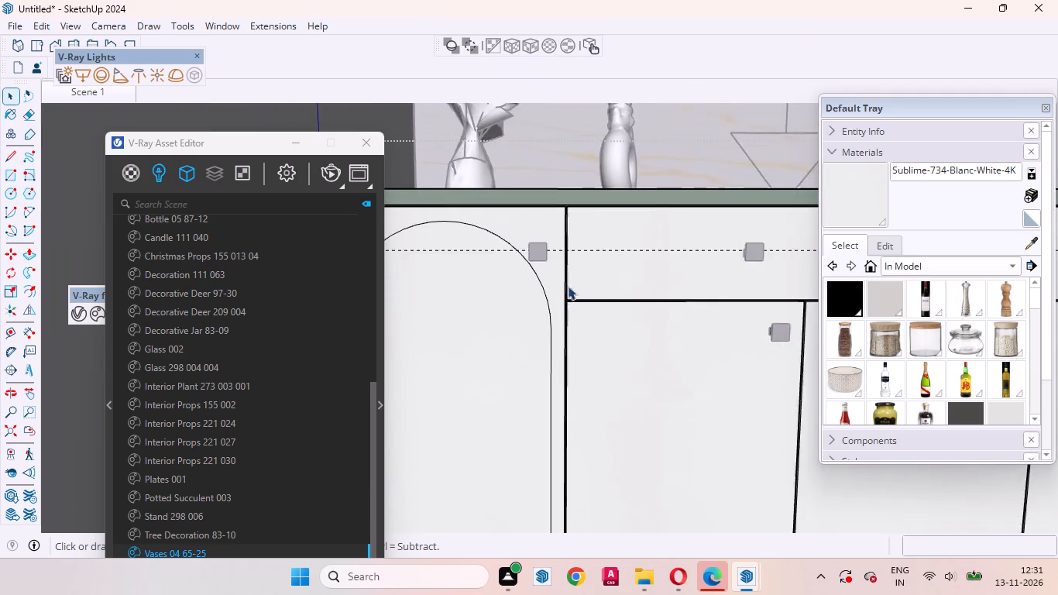
scroll(568, 286, down, 20)
scroll(568, 286, down, 5)
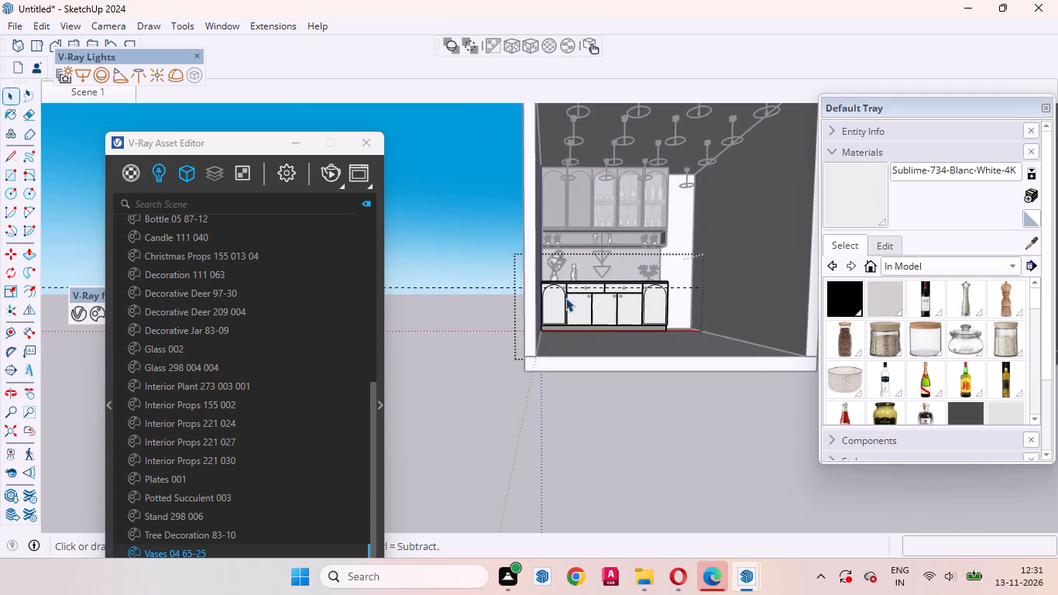
scroll(565, 297, down, 3)
double_click(603, 418)
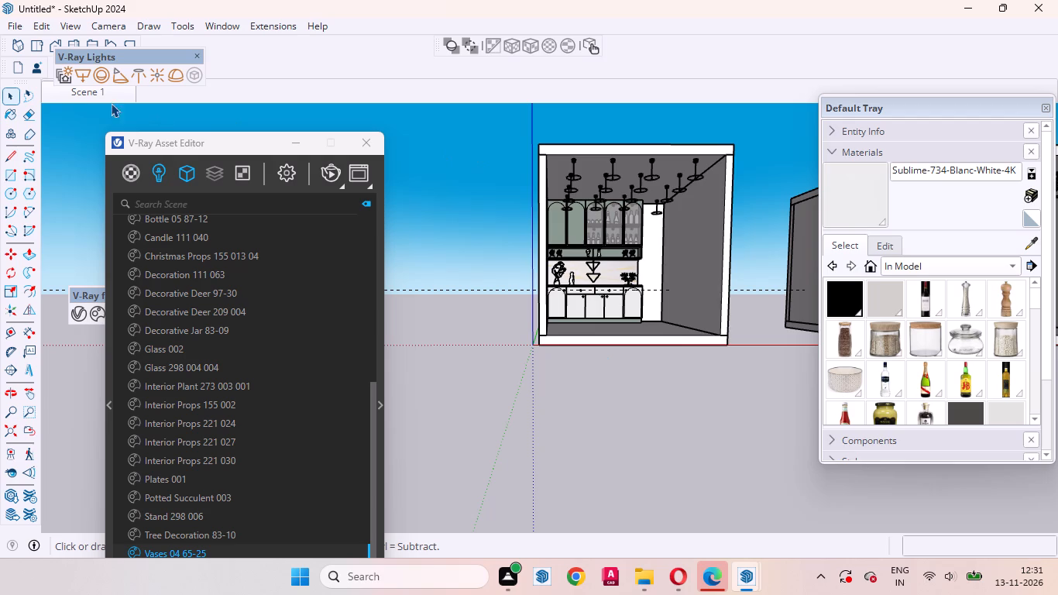
click(103, 92)
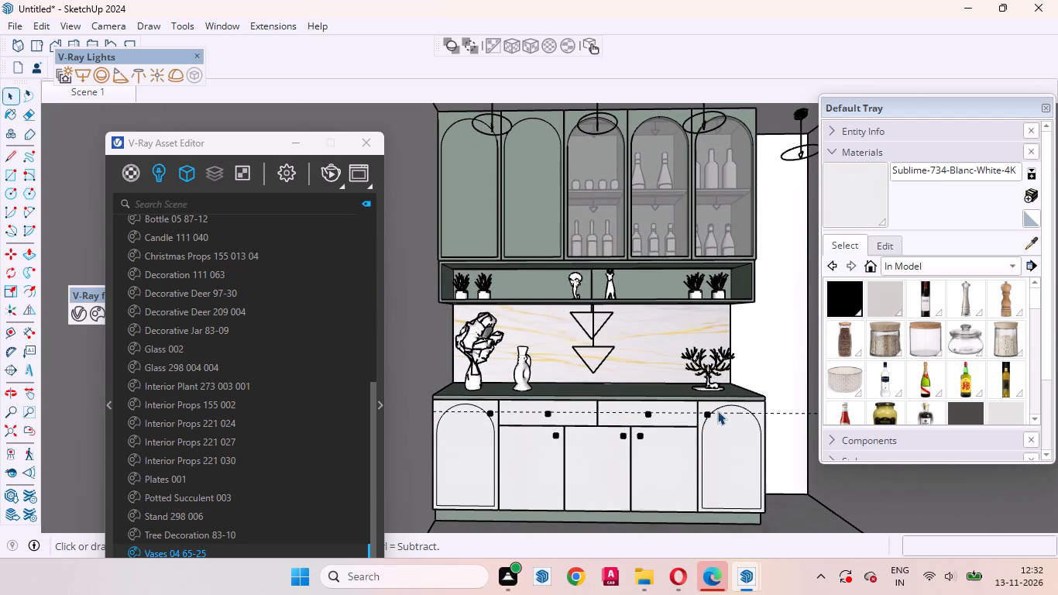
Move the knob on the right-end tall base door straight up by about 1/4".
scroll(719, 407, up, 14)
middle_drag(676, 432, 630, 408)
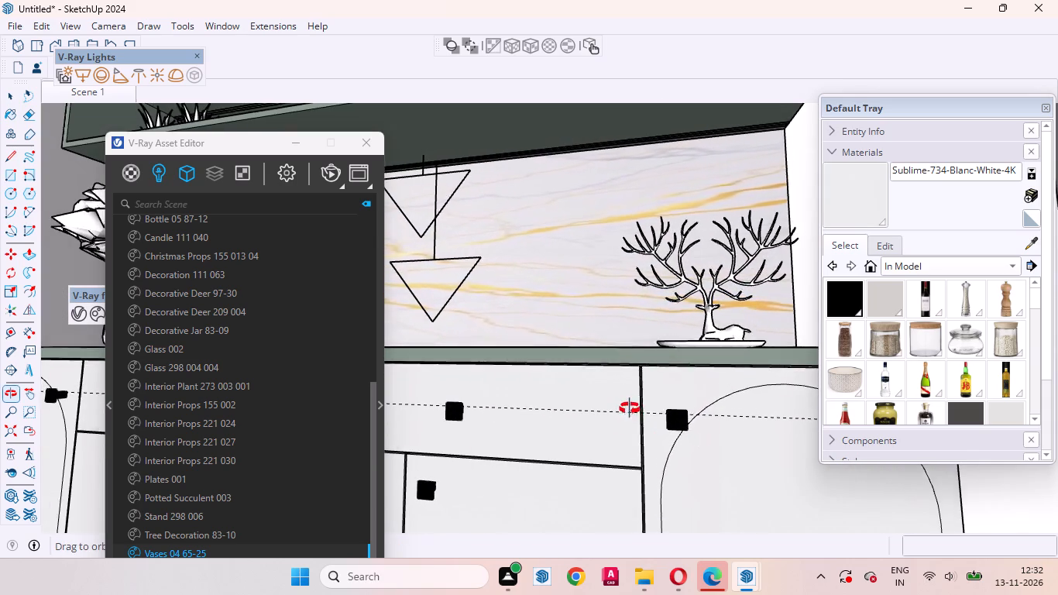
middle_drag(630, 408, 634, 408)
click(685, 421)
middle_drag(677, 434, 674, 494)
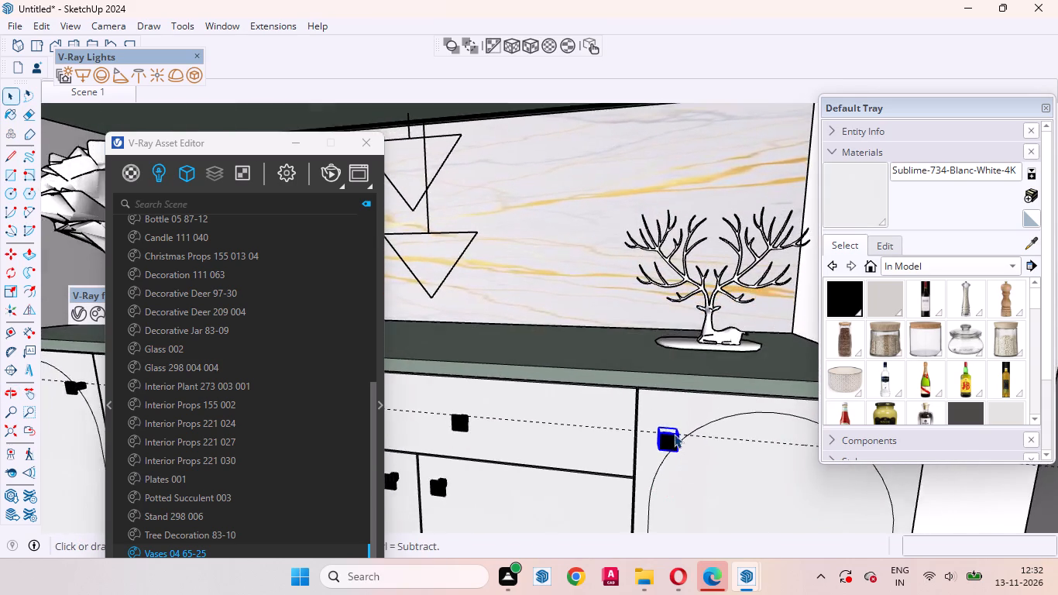
scroll(674, 425, up, 11)
middle_drag(678, 457, 479, 424)
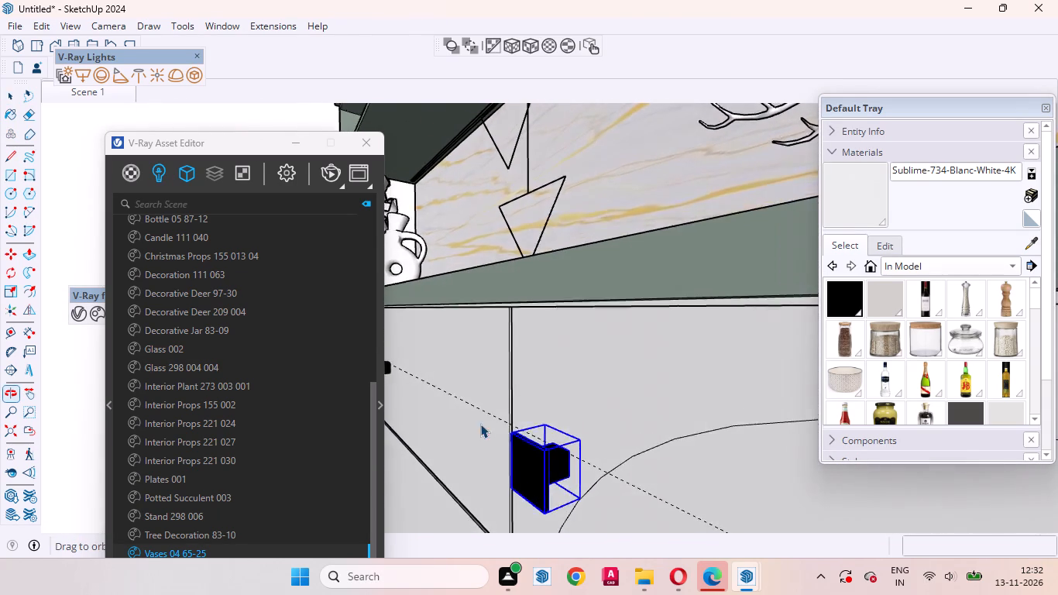
scroll(575, 445, up, 5)
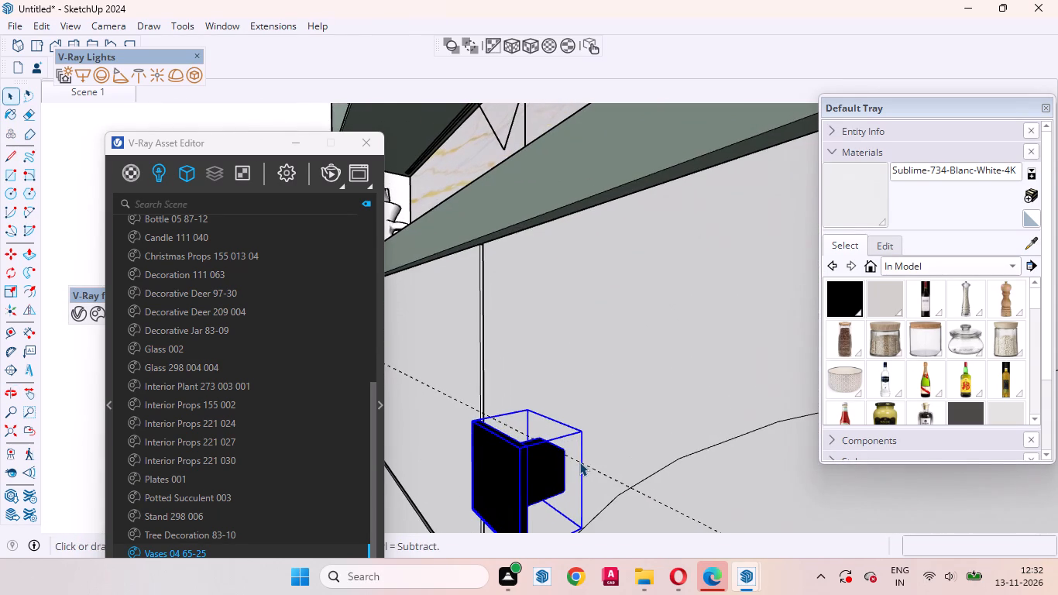
key(m)
scroll(573, 481, up, 3)
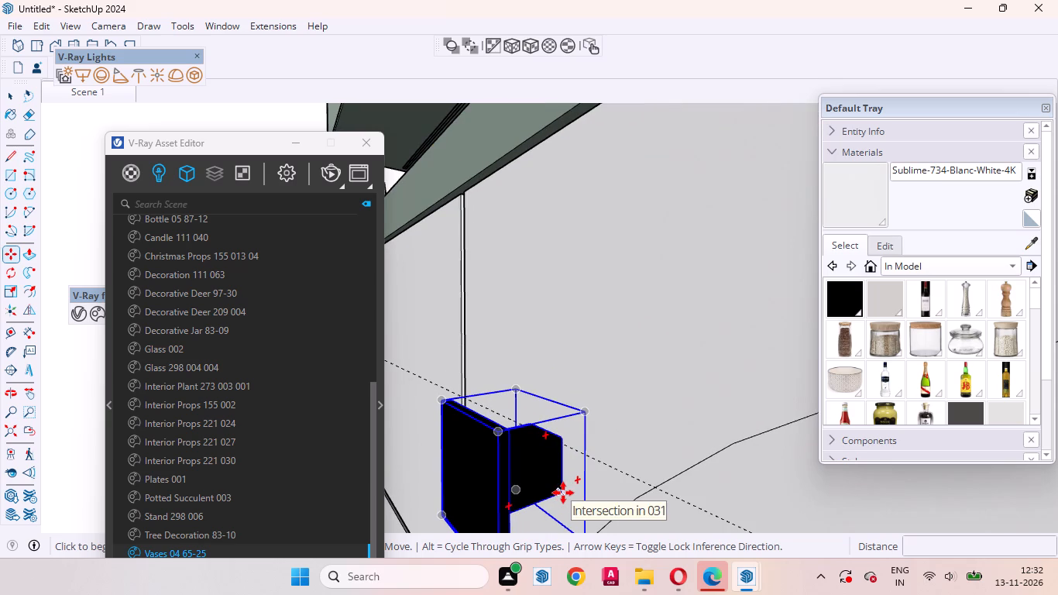
click(565, 492)
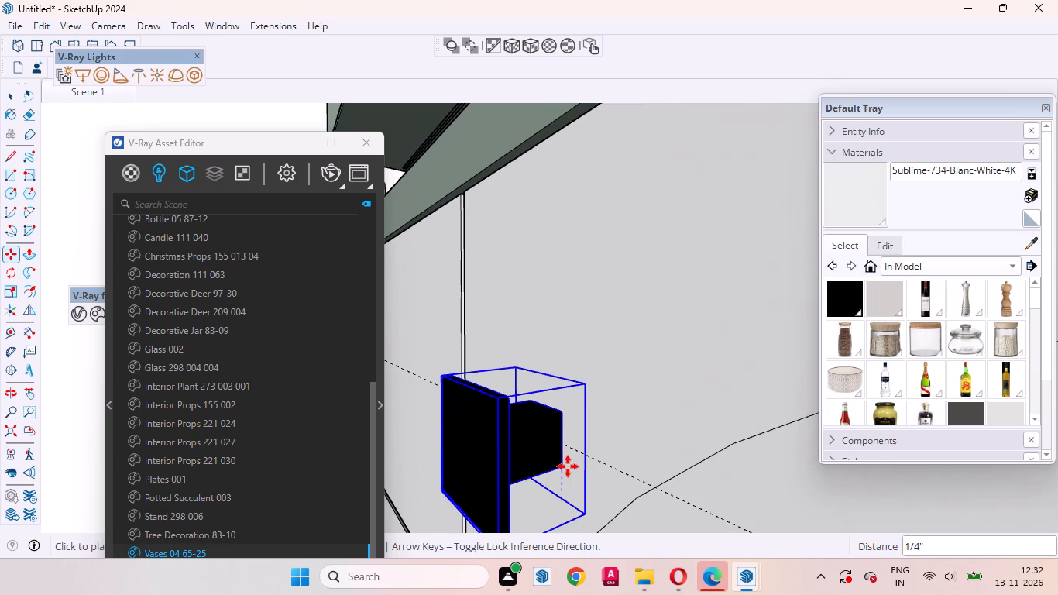
click(568, 465)
key(space)
Hide the V-Ray light widgets in the model view.
middle_drag(657, 444, 805, 417)
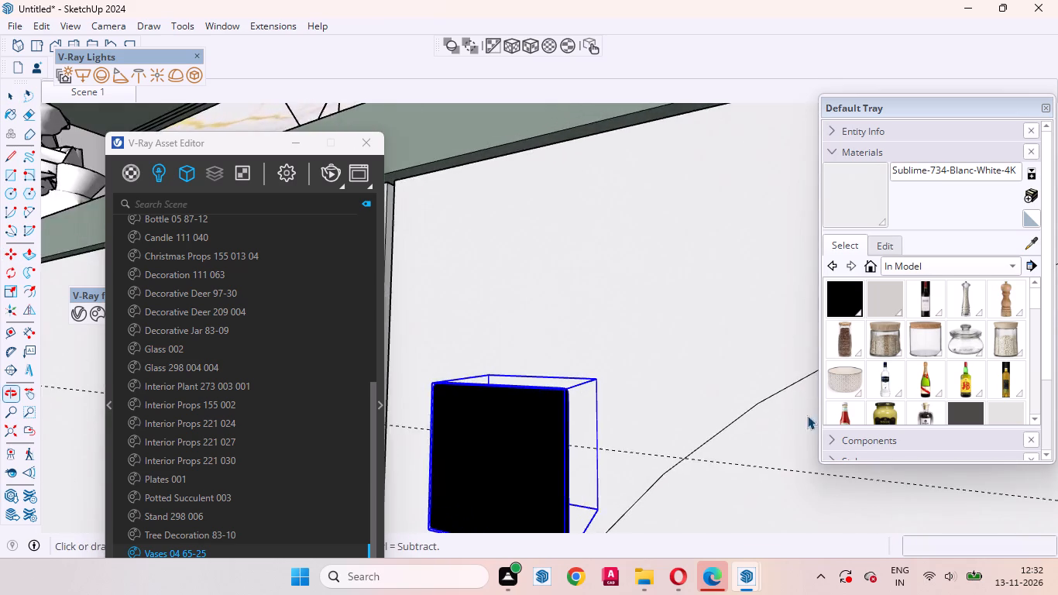
scroll(789, 415, down, 20)
scroll(789, 415, down, 7)
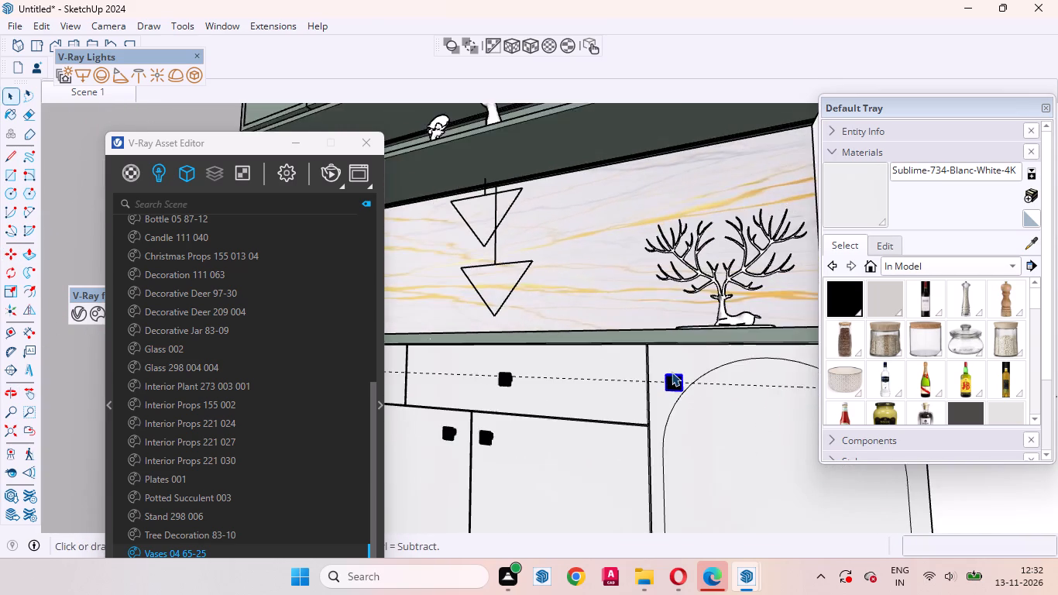
scroll(672, 372, down, 15)
middle_drag(699, 415, 735, 416)
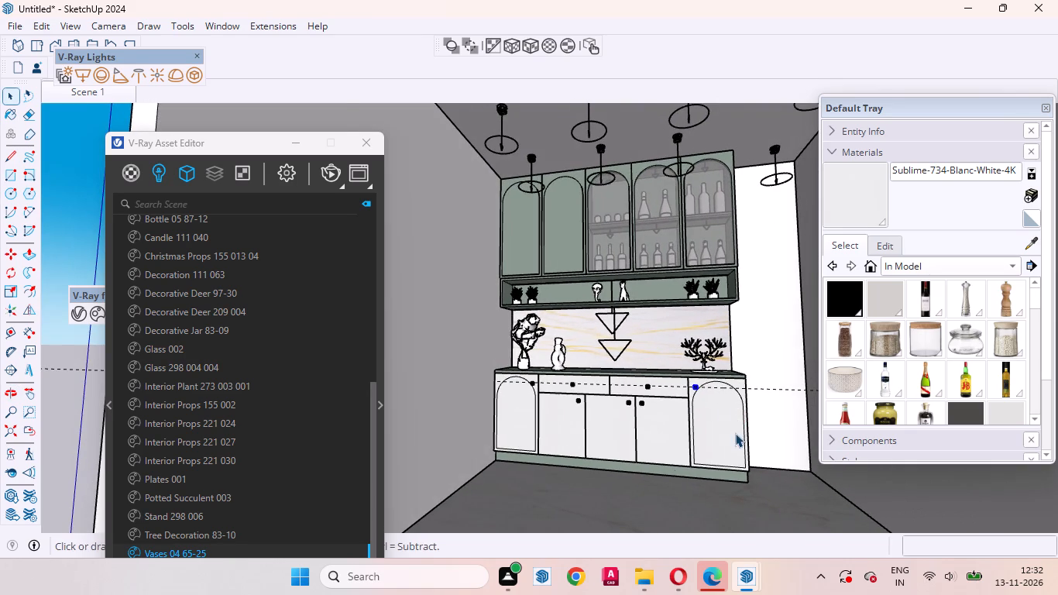
scroll(733, 451, down, 8)
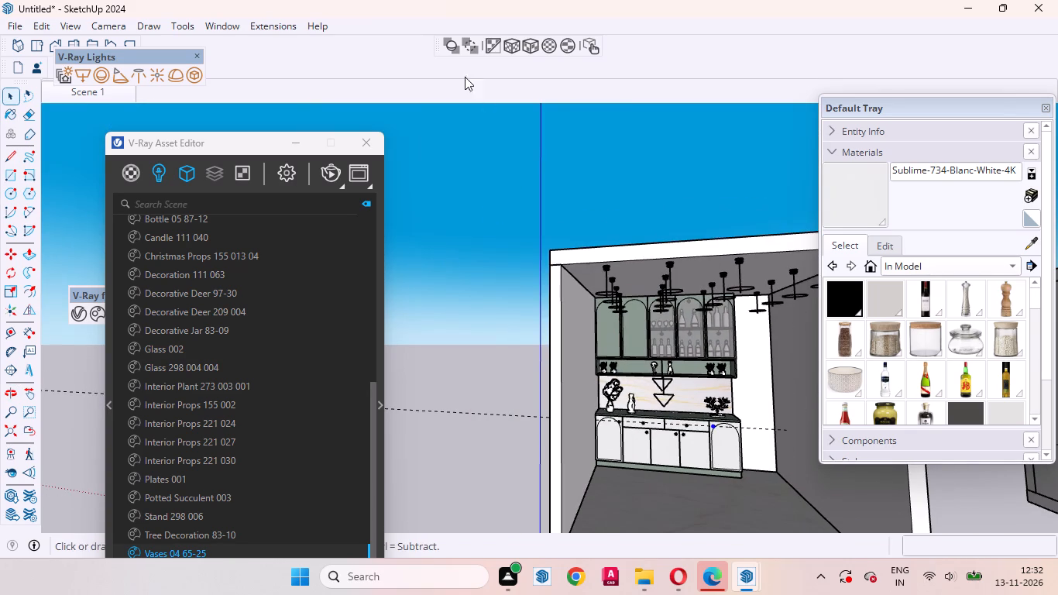
click(472, 45)
scroll(674, 479, up, 6)
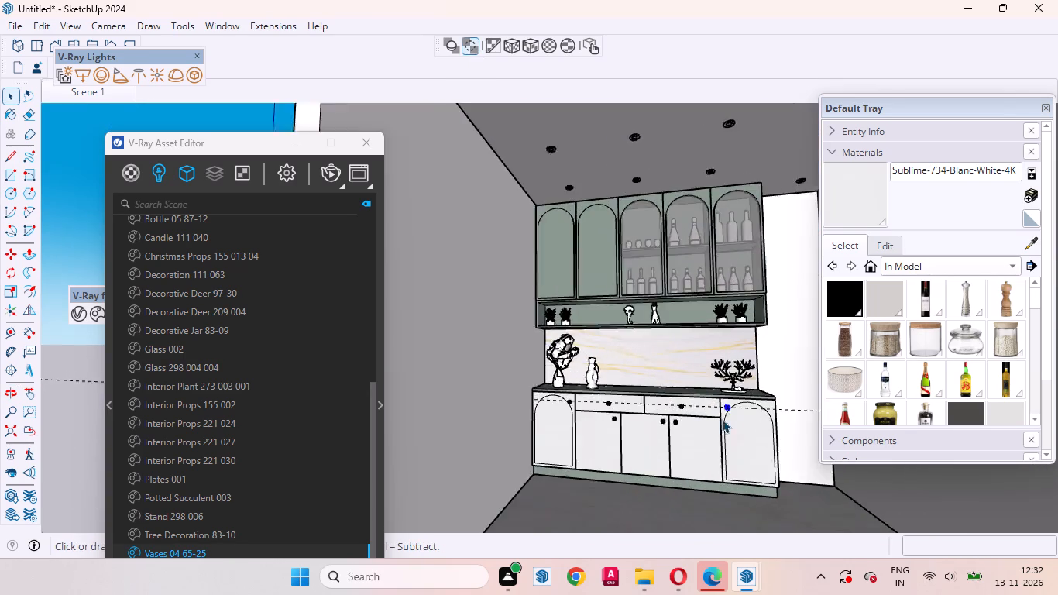
scroll(722, 419, up, 10)
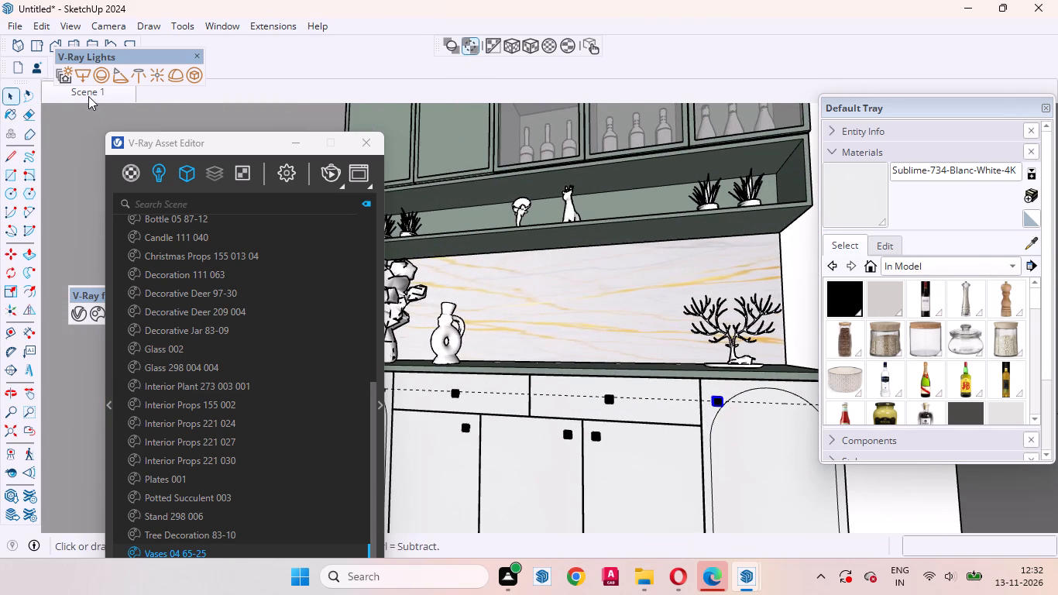
Undo the recent base cabinet edits step by step until both tall end doors are plain again, without arched inset panels.
click(88, 96)
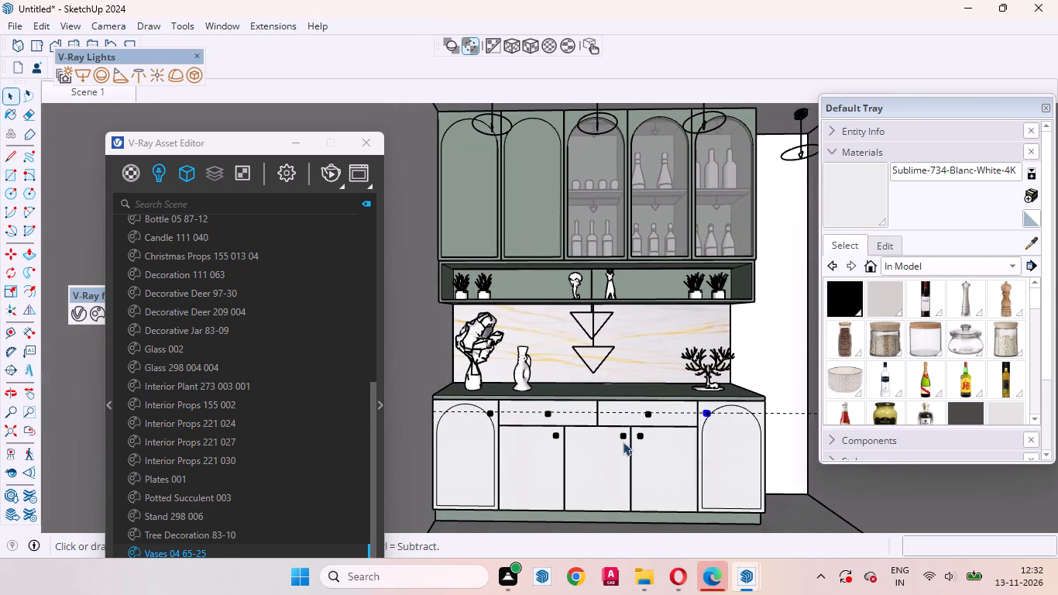
click(739, 466)
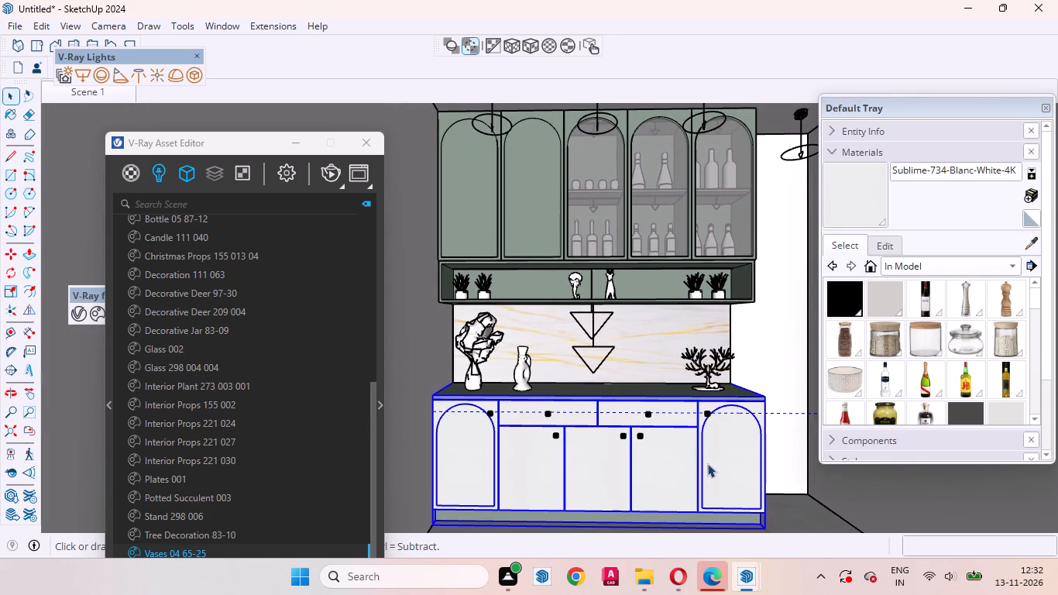
key(ctrl+z)
key(ctrl+z)
key(ctrl+z)
key(ctrl+z)
key(ctrl+z)
key(ctrl+z)
key(z)
key(ctrl+z)
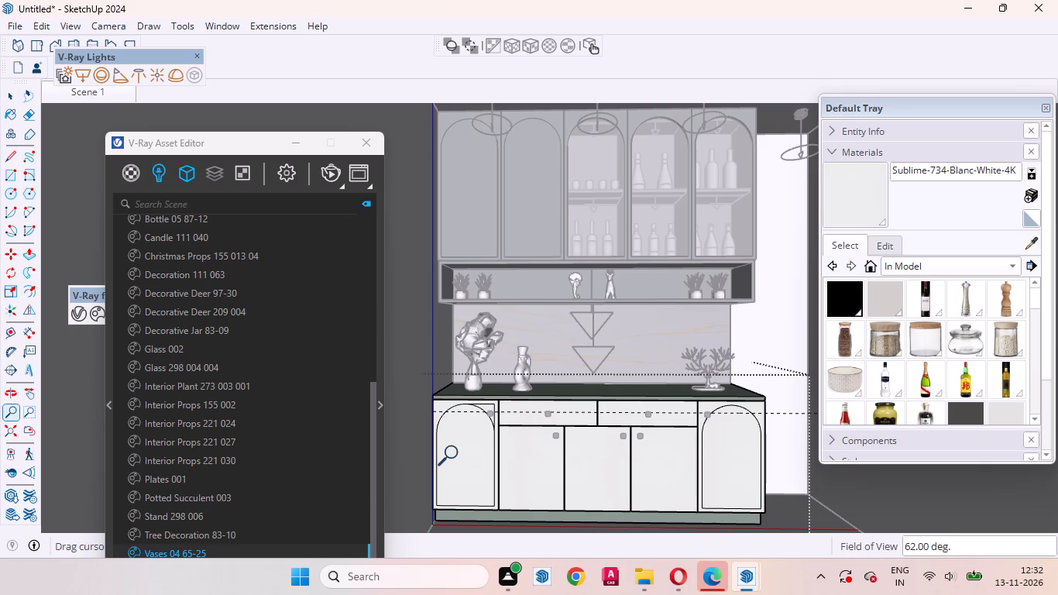
key(z)
key(ctrl+z)
text(zzzz)
key(ctrl+z)
key(ctrl+z)
key(ctrl+z)
key(ctrl+z)
key(ctrl+z)
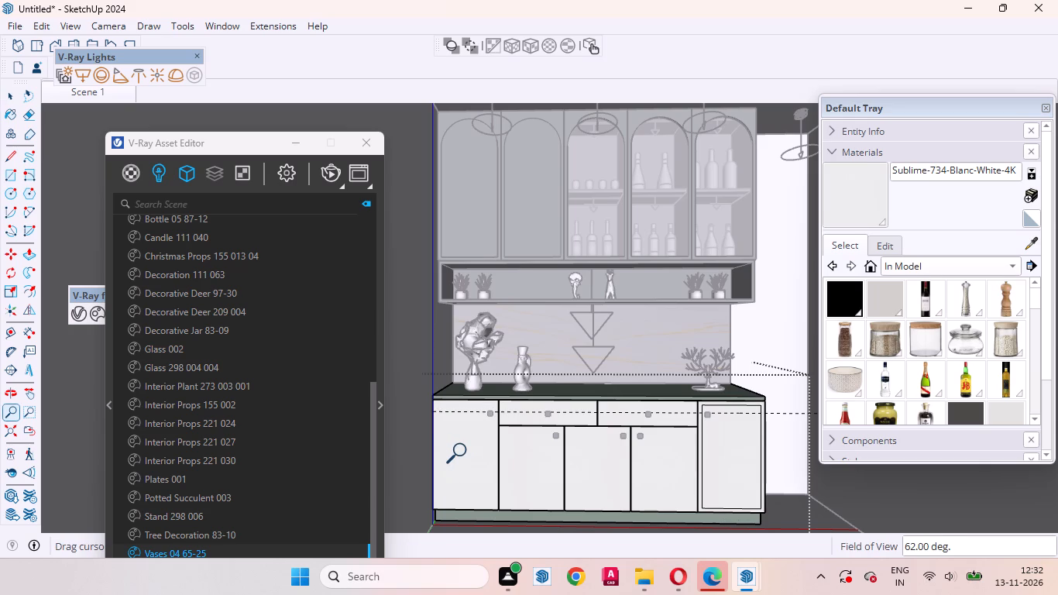
key(ctrl+z)
key(ctrl+z)
key(ctrl+z)
key(ctrl+z)
key(ctrl+z)
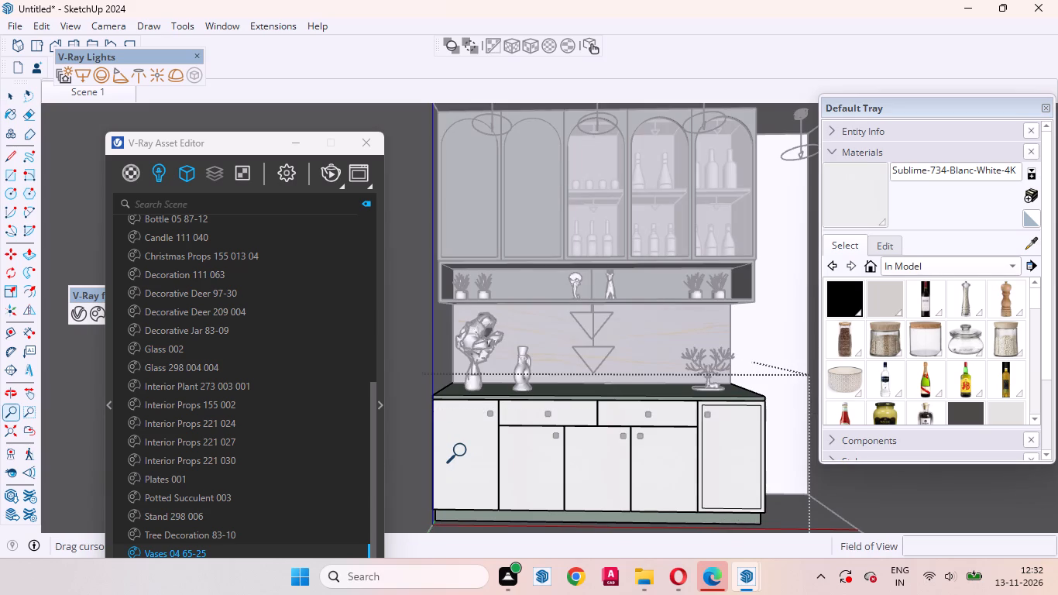
key(ctrl+z)
key(space)
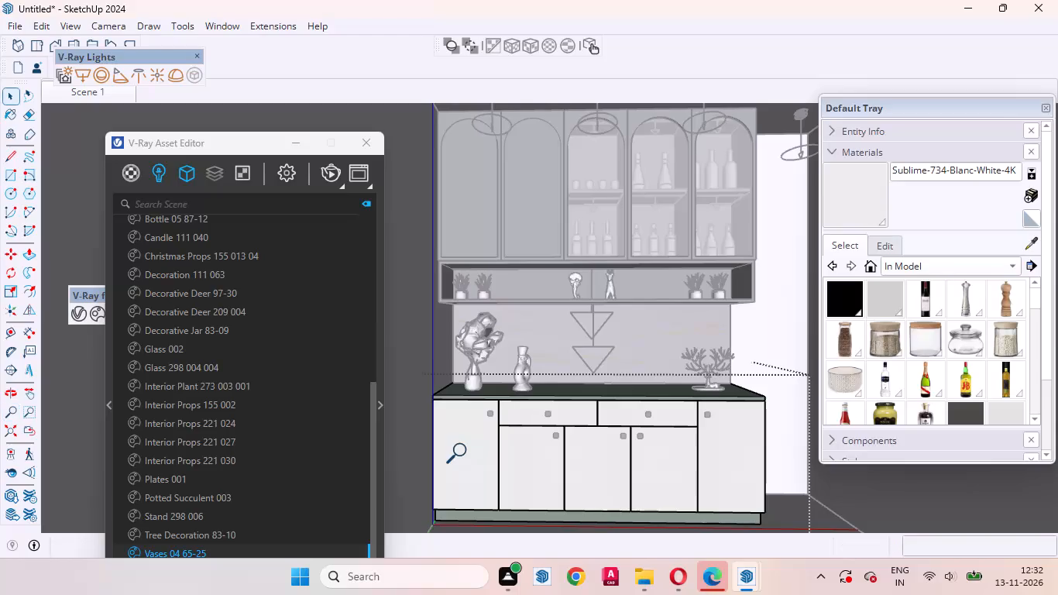
Leave the base cabinet group and return to the Scene 1 view.
scroll(561, 372, down, 16)
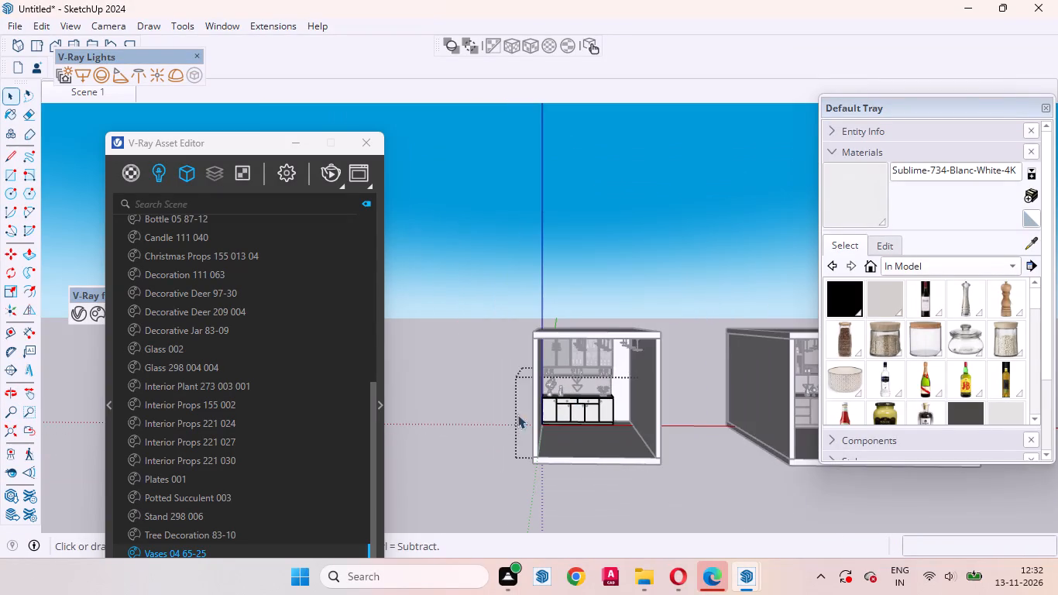
click(477, 413)
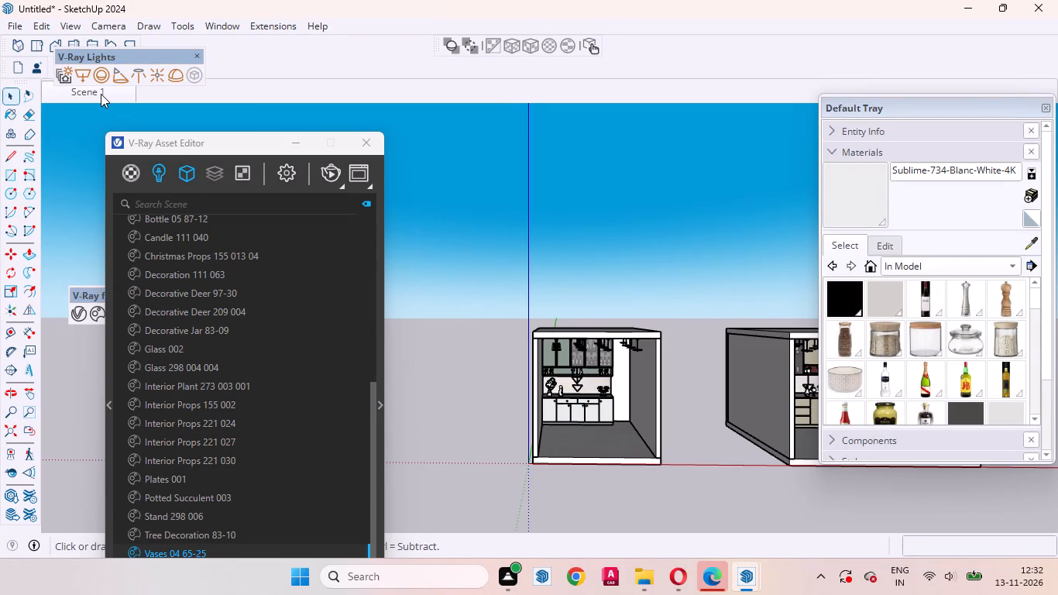
click(101, 94)
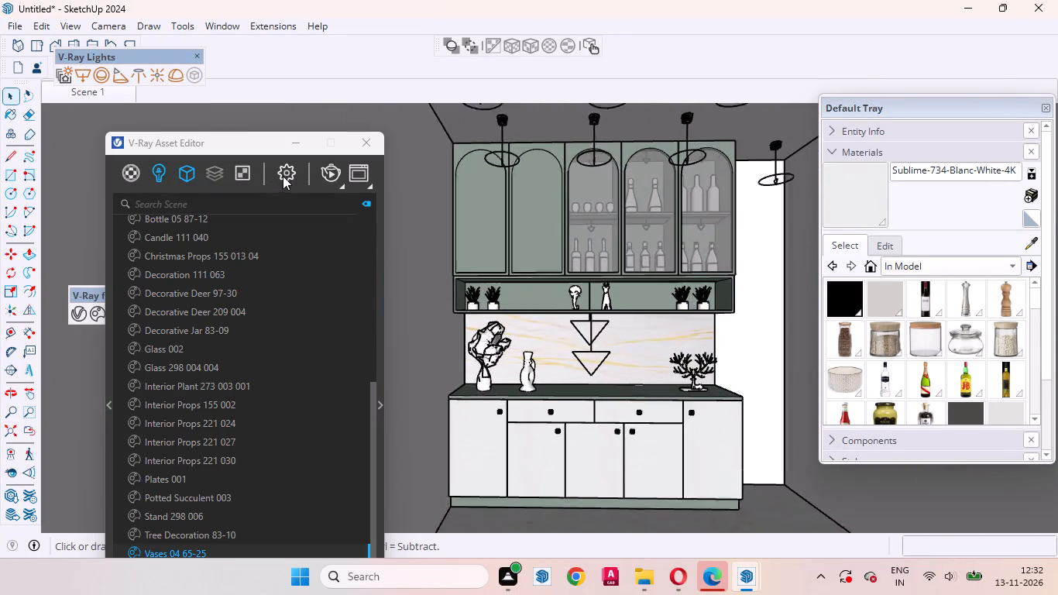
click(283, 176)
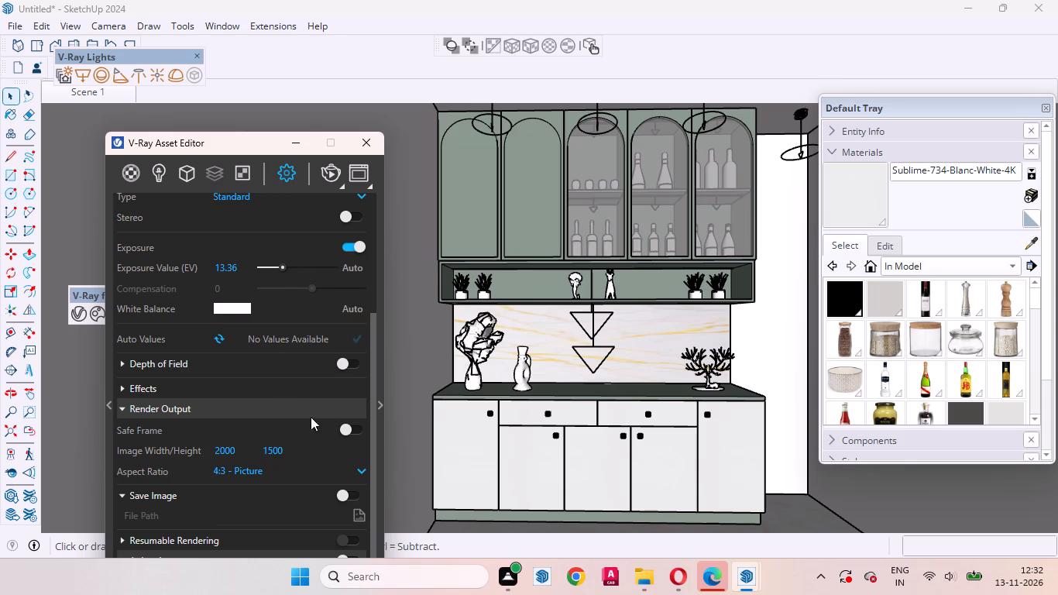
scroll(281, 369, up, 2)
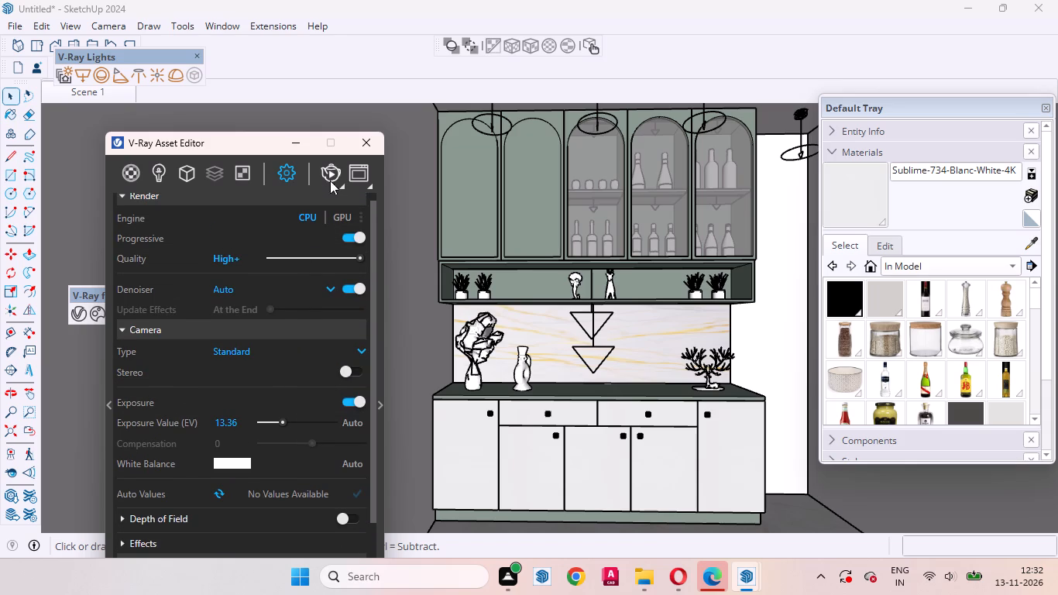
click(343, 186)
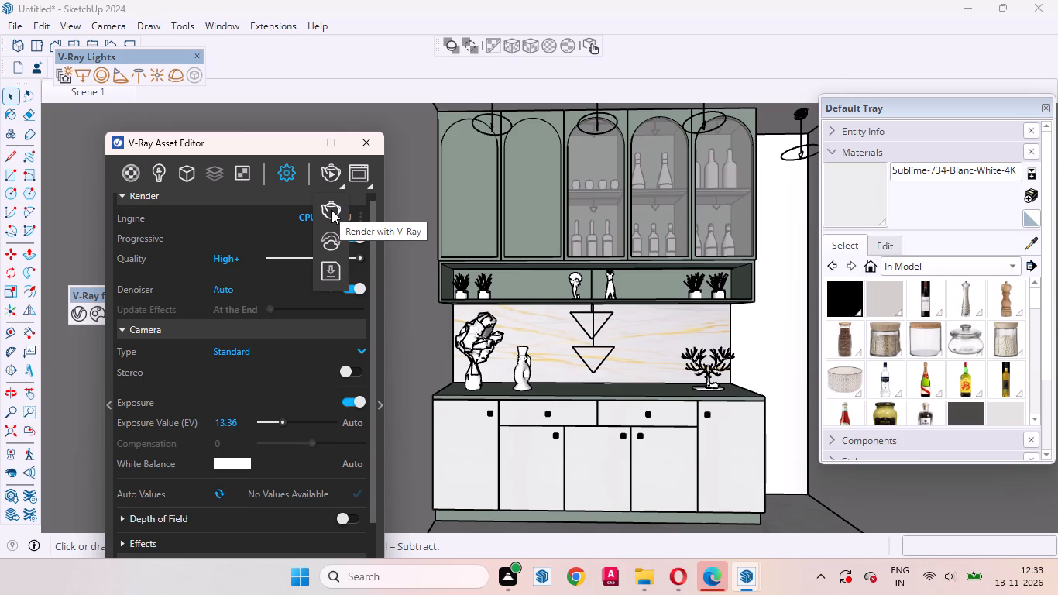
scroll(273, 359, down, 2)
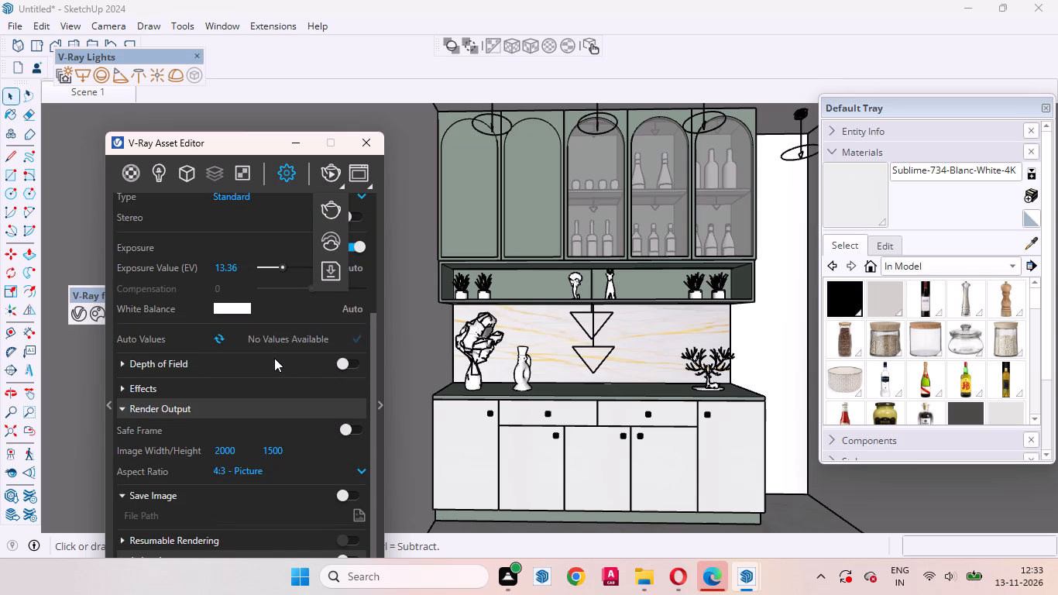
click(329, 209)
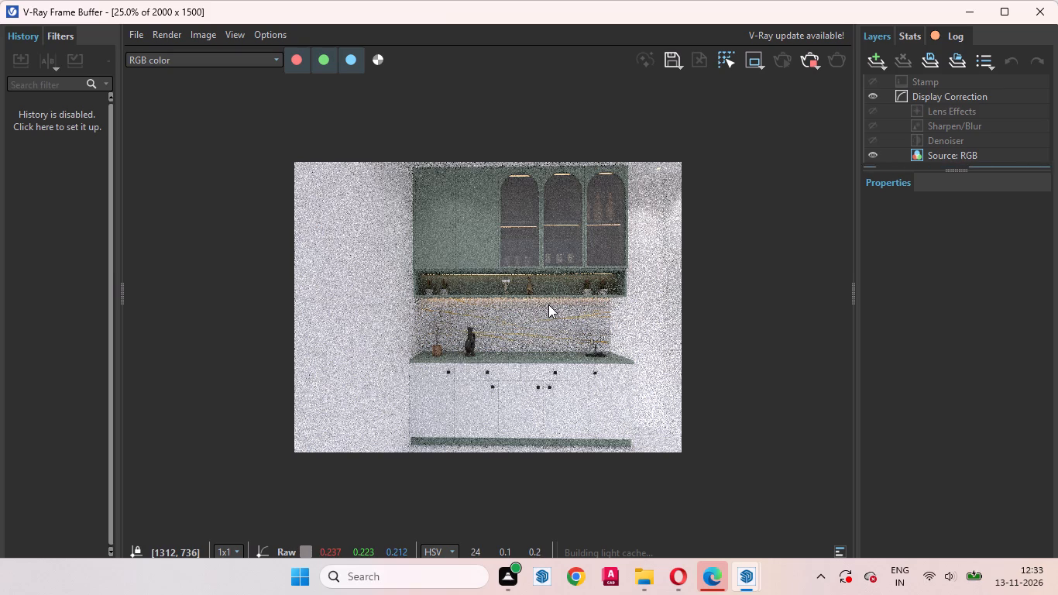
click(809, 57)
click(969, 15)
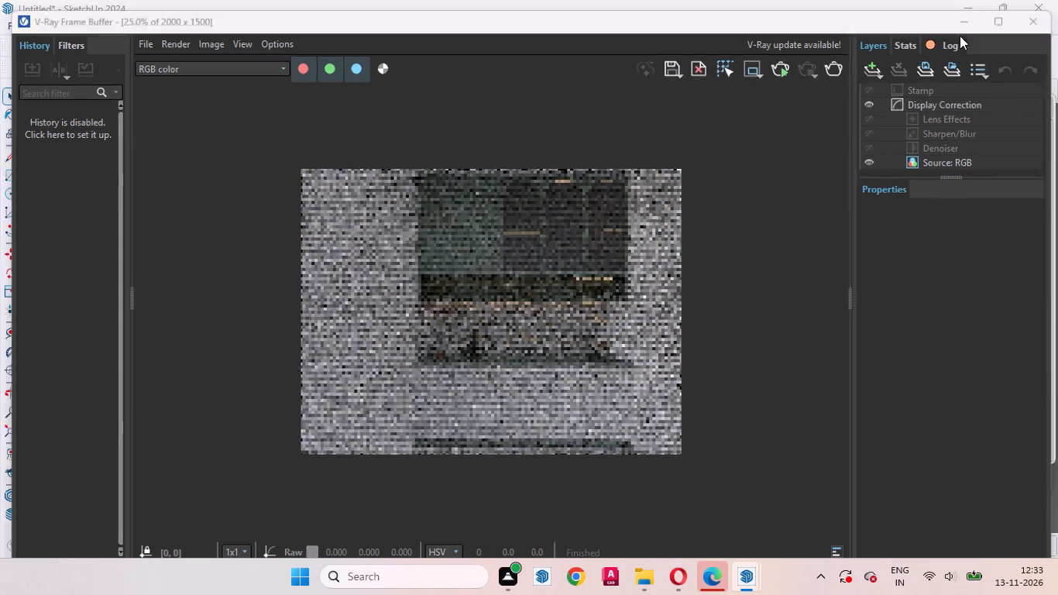
Copy the colour of Mesh Light#1 onto all six rectangle lights, from Rectangle Light through Rectangle Light#5.
click(290, 174)
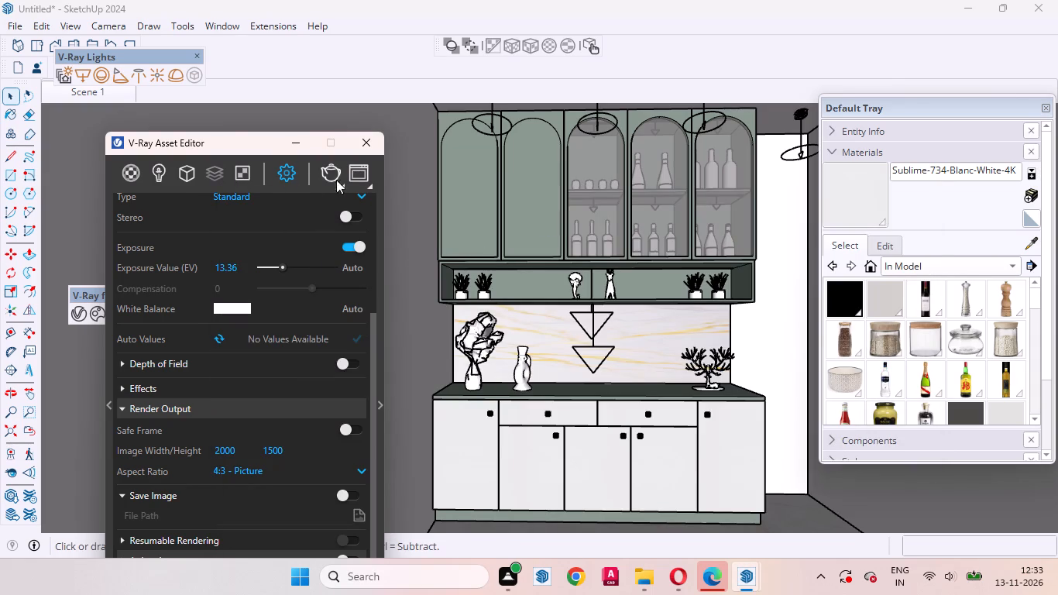
click(163, 167)
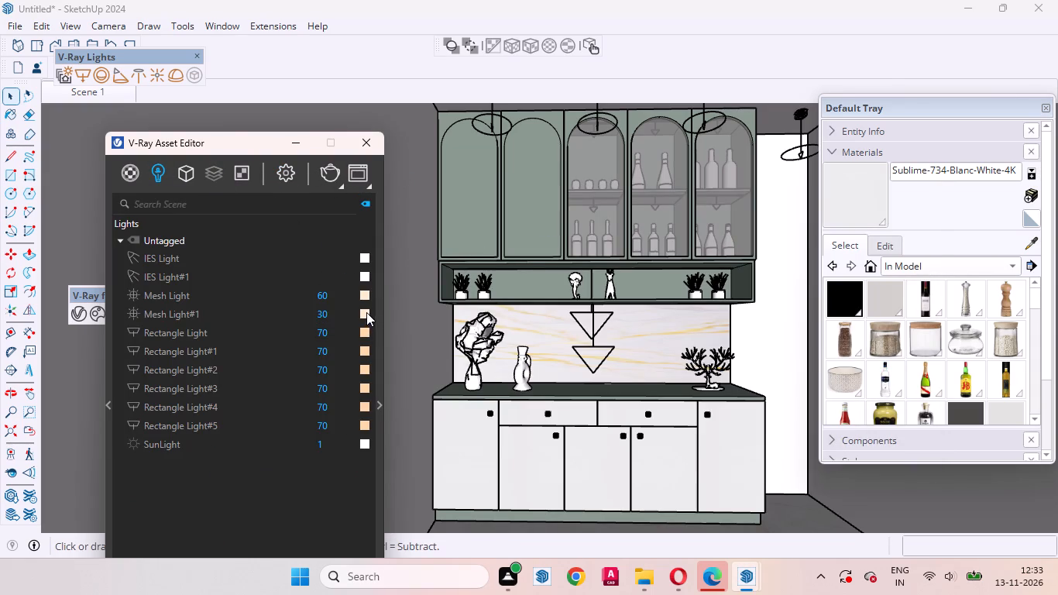
drag(365, 311, 366, 332)
drag(366, 332, 366, 346)
drag(366, 346, 366, 350)
drag(366, 350, 364, 370)
drag(364, 370, 364, 388)
drag(364, 388, 364, 408)
drag(366, 403, 366, 414)
drag(366, 414, 366, 421)
Return to the Scene 1 view and start a V-Ray render of it.
click(95, 90)
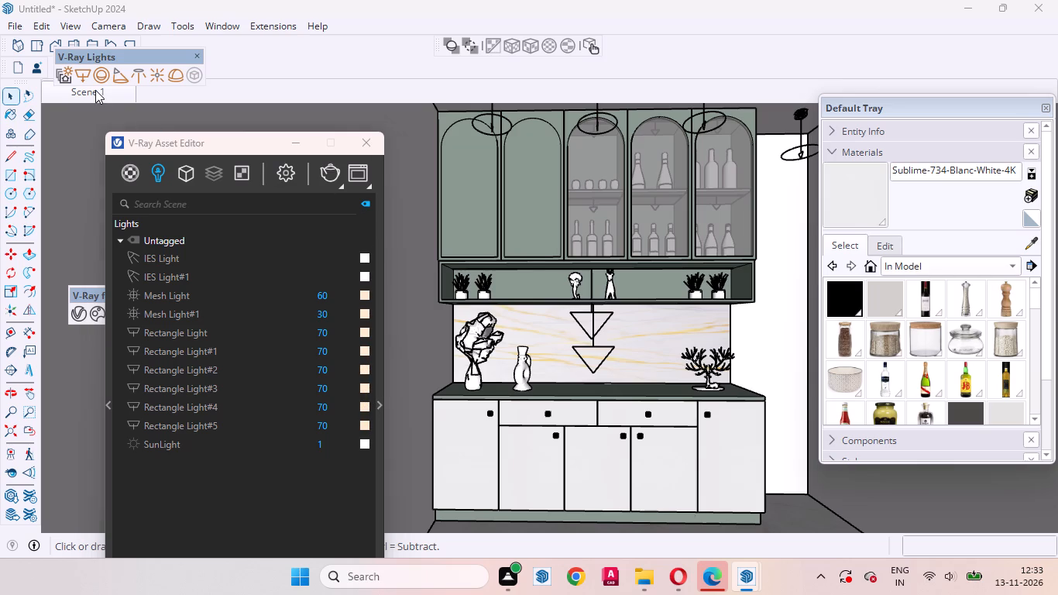
click(327, 175)
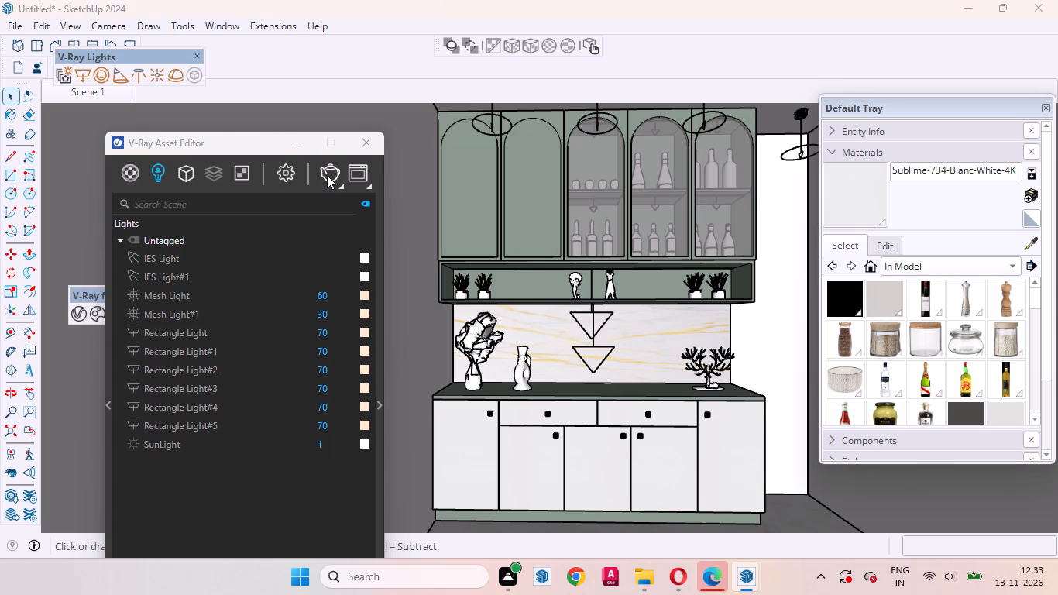
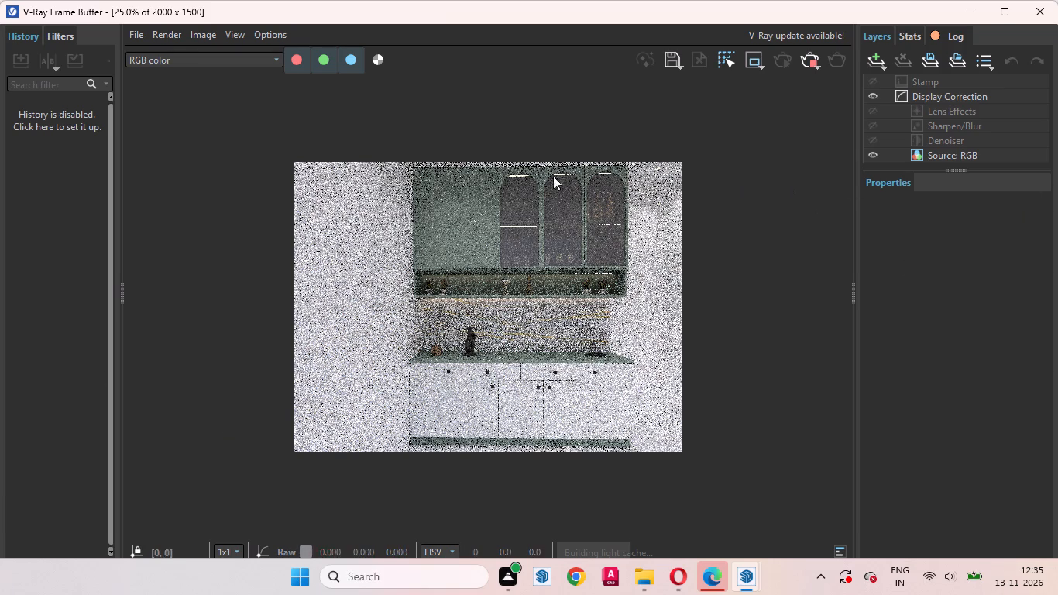
Examine the in-progress Scene 1 render, checking the lit open shelf, veined backsplash, arched glass doors and plain base fronts.
scroll(510, 310, up, 1)
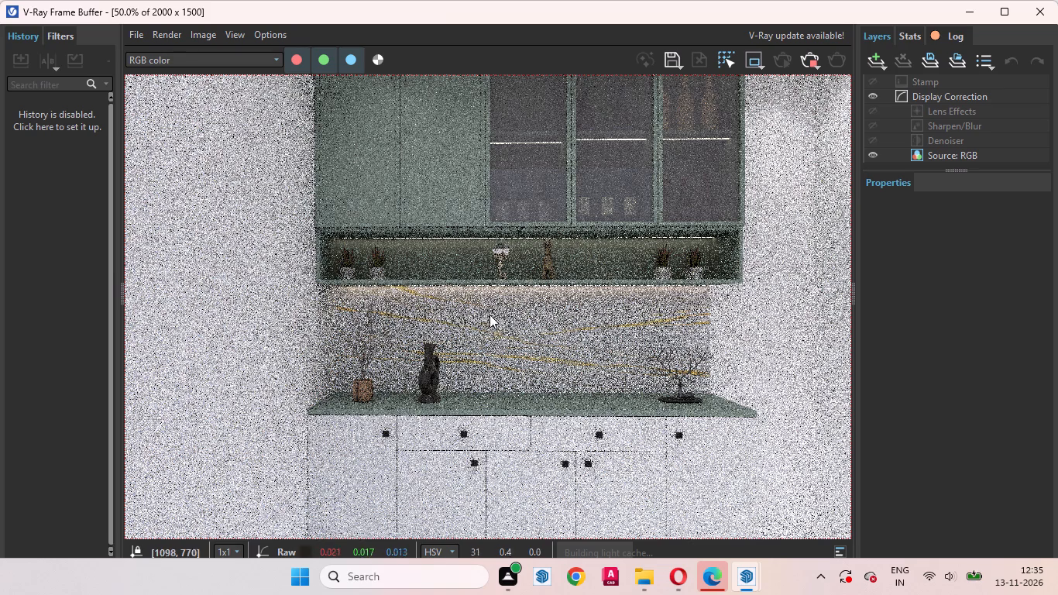
scroll(508, 275, up, 1)
scroll(498, 355, down, 1)
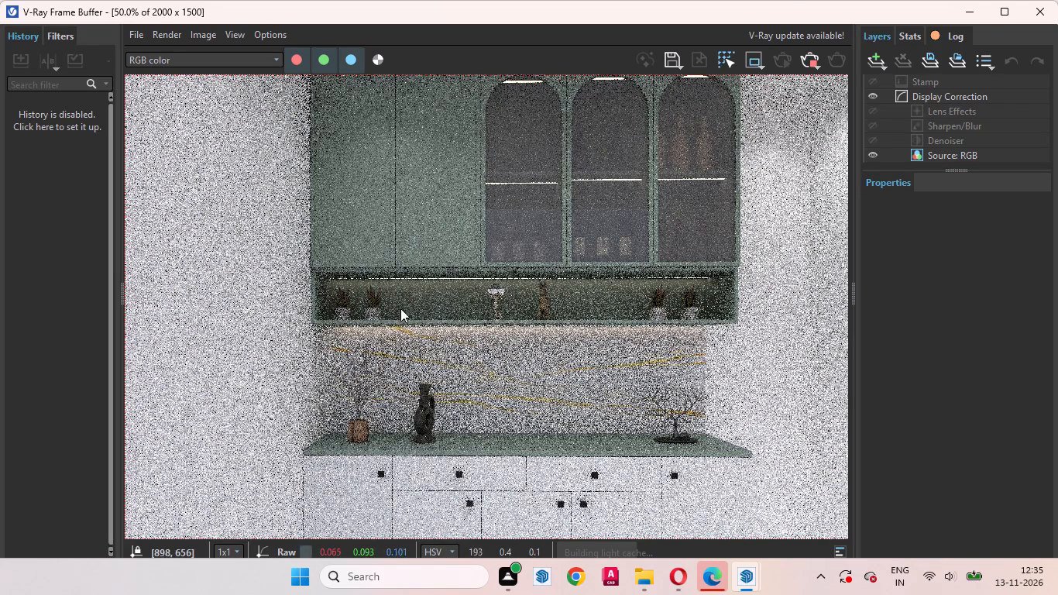
scroll(361, 312, up, 1)
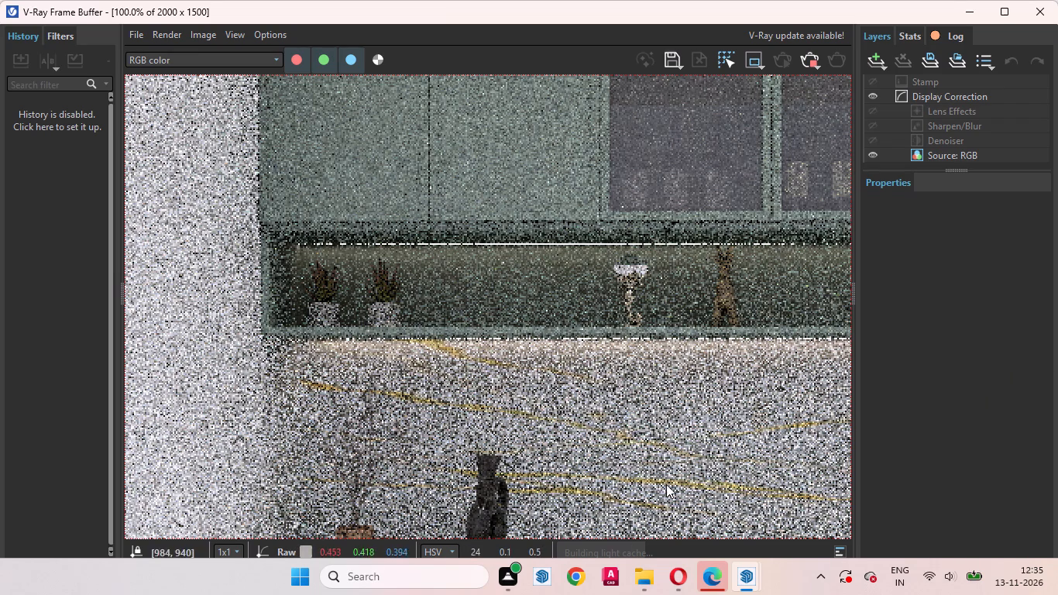
scroll(371, 284, up, 1)
scroll(371, 319, down, 1)
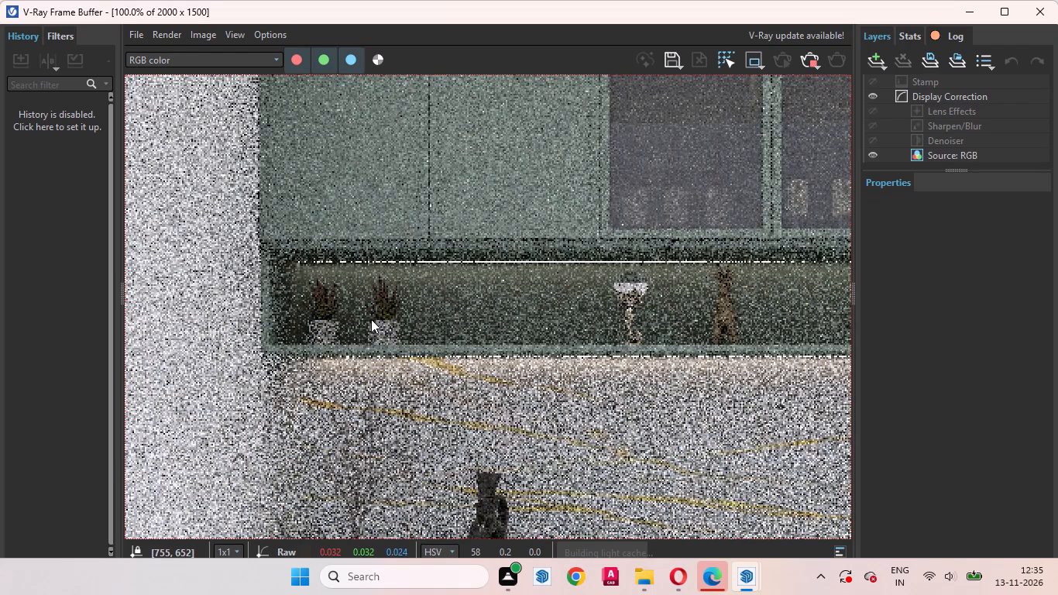
scroll(387, 342, down, 1)
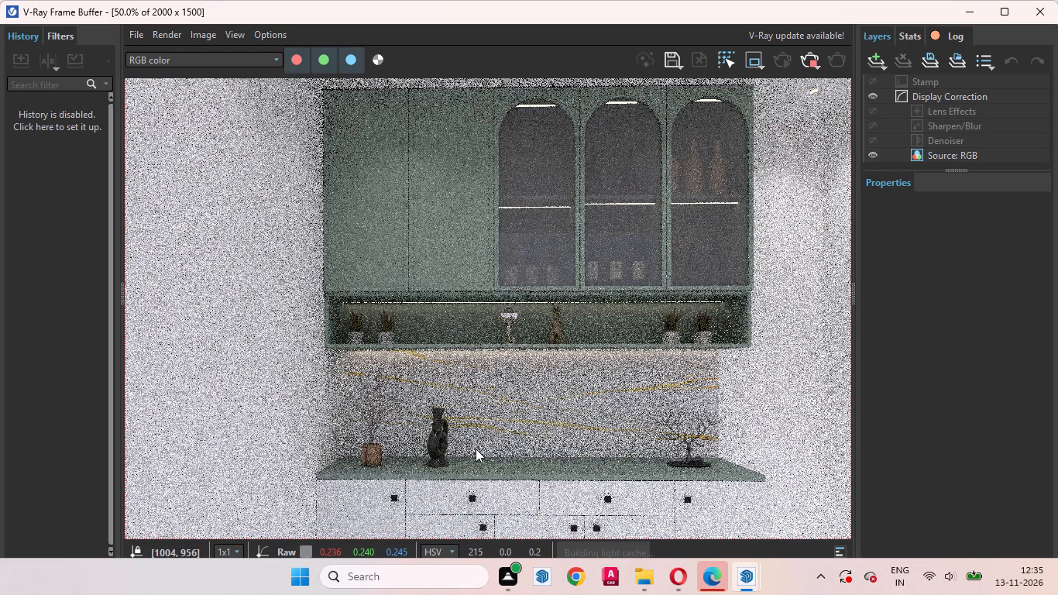
scroll(476, 449, up, 1)
scroll(457, 451, down, 1)
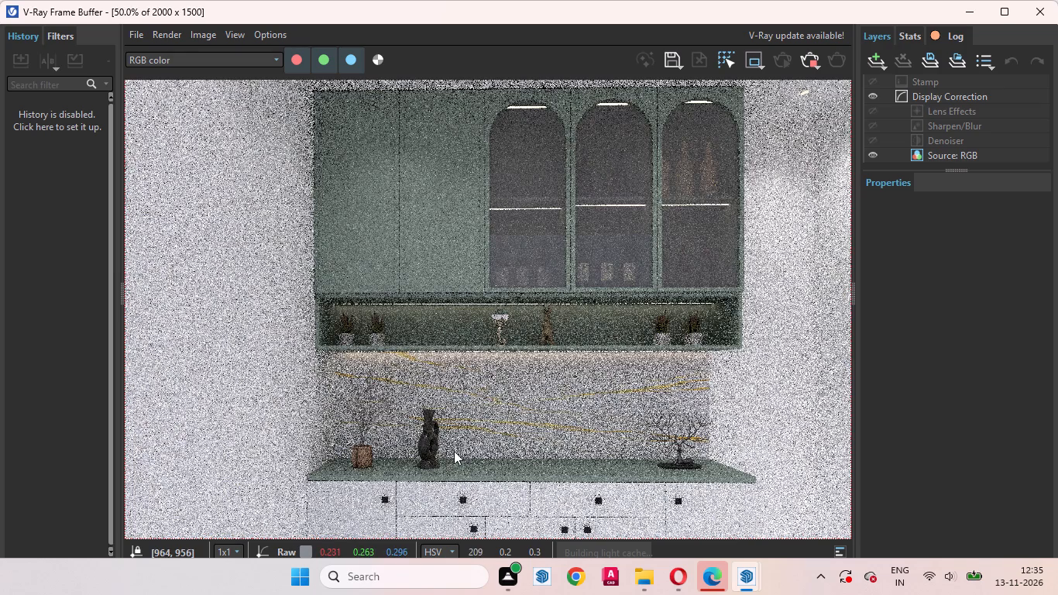
scroll(455, 455, down, 1)
scroll(496, 264, up, 1)
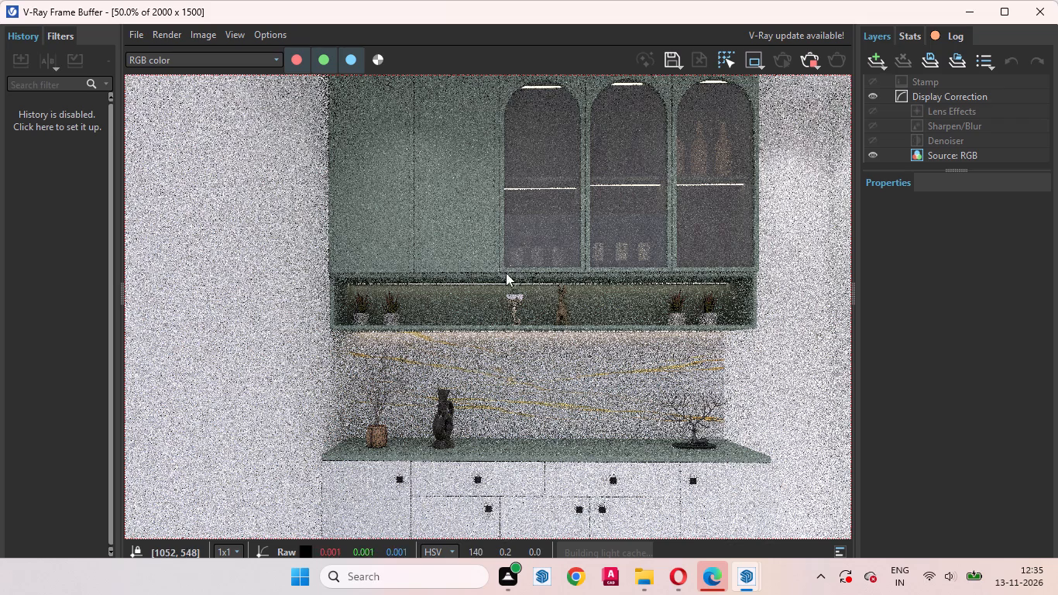
middle_drag(559, 313, 429, 318)
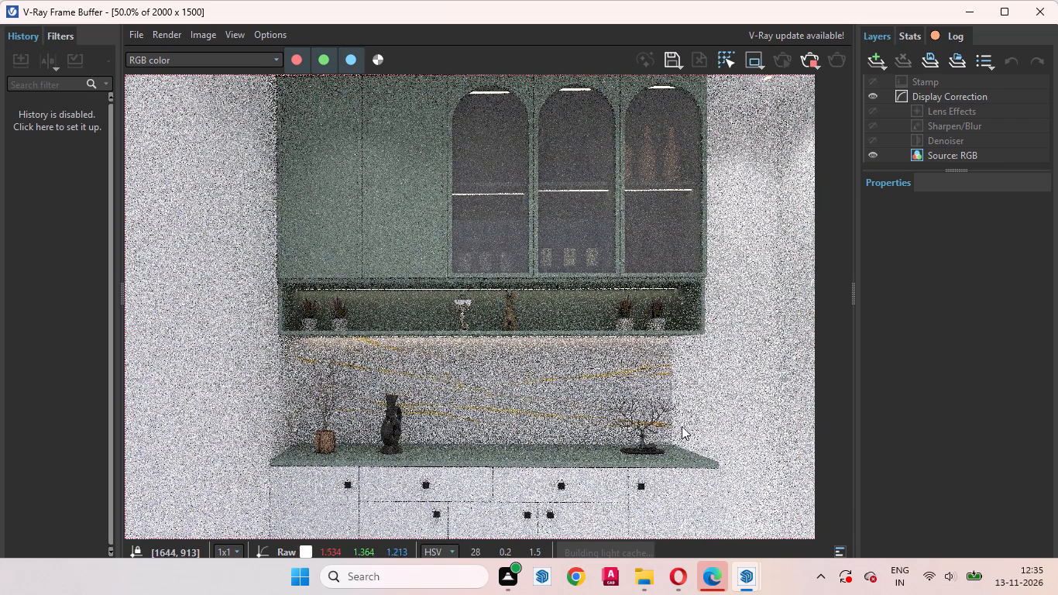
scroll(672, 419, down, 1)
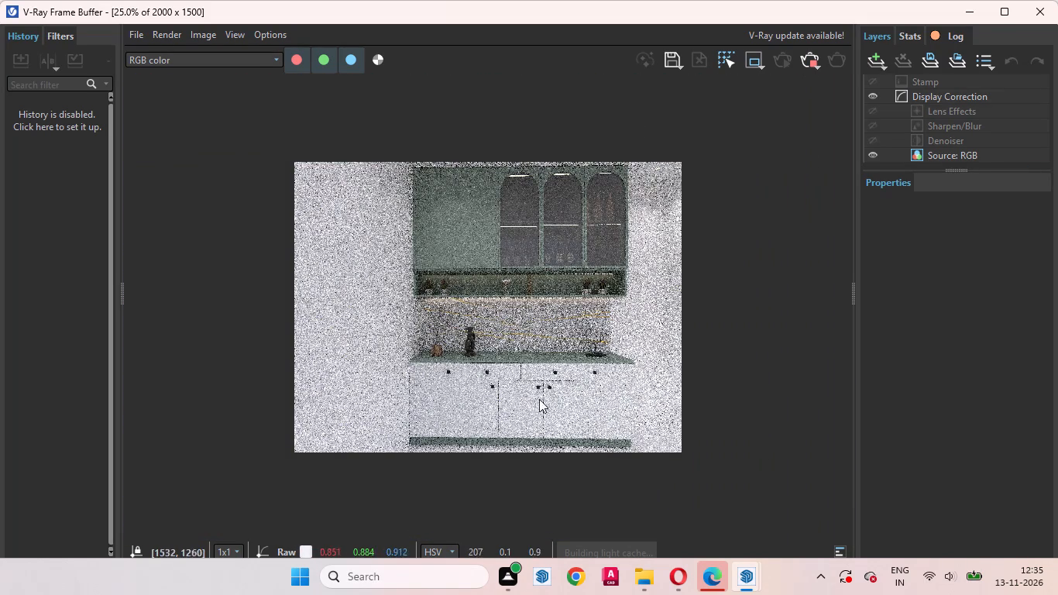
scroll(564, 426, up, 1)
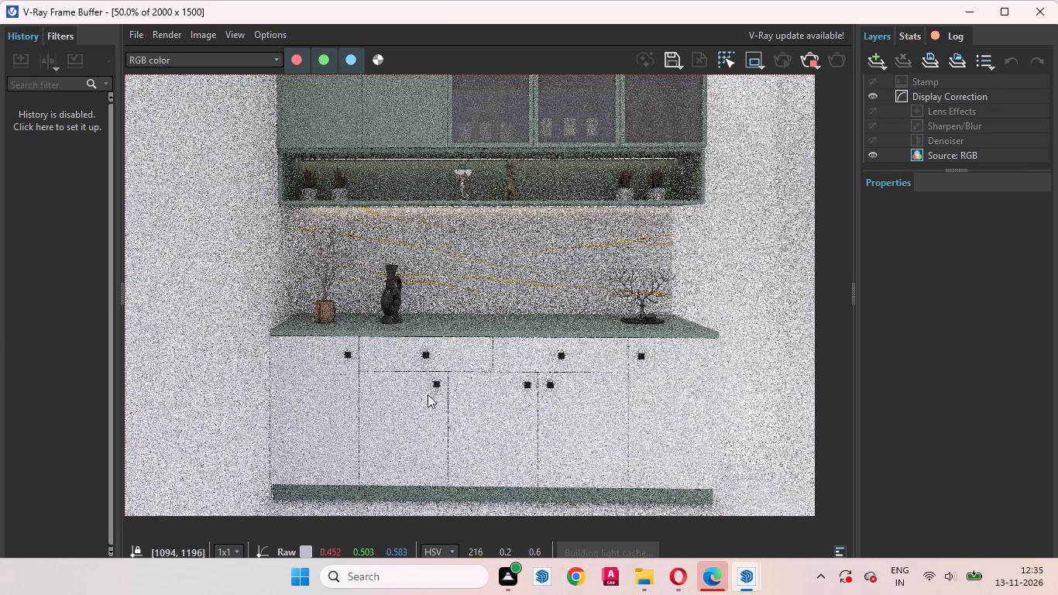
scroll(694, 424, down, 1)
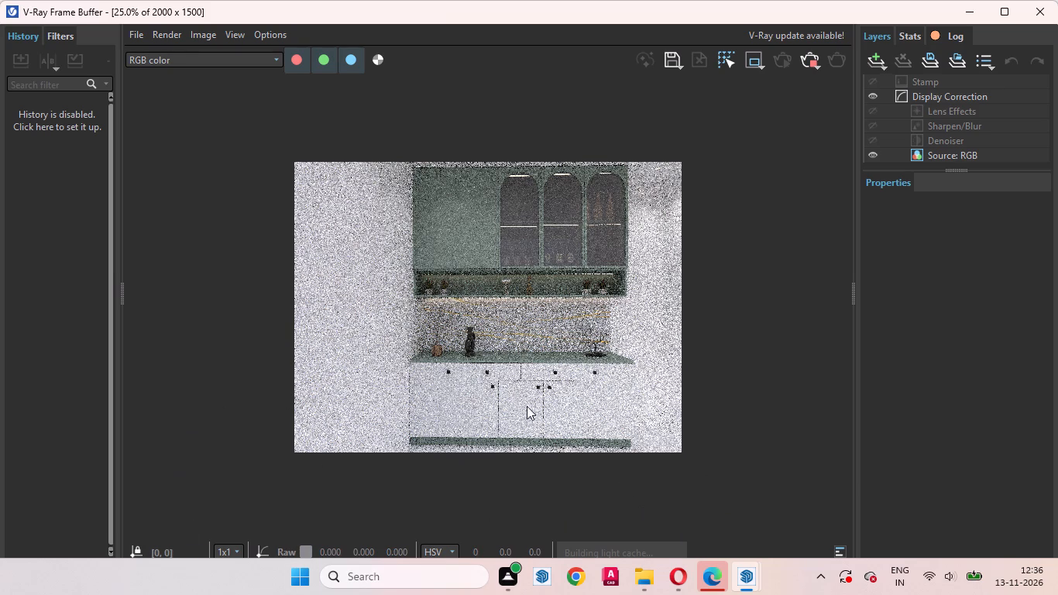
Inspect the base cabinet doors and drawers, countertop decor and backsplash up close in the in-progress render.
scroll(531, 421, up, 2)
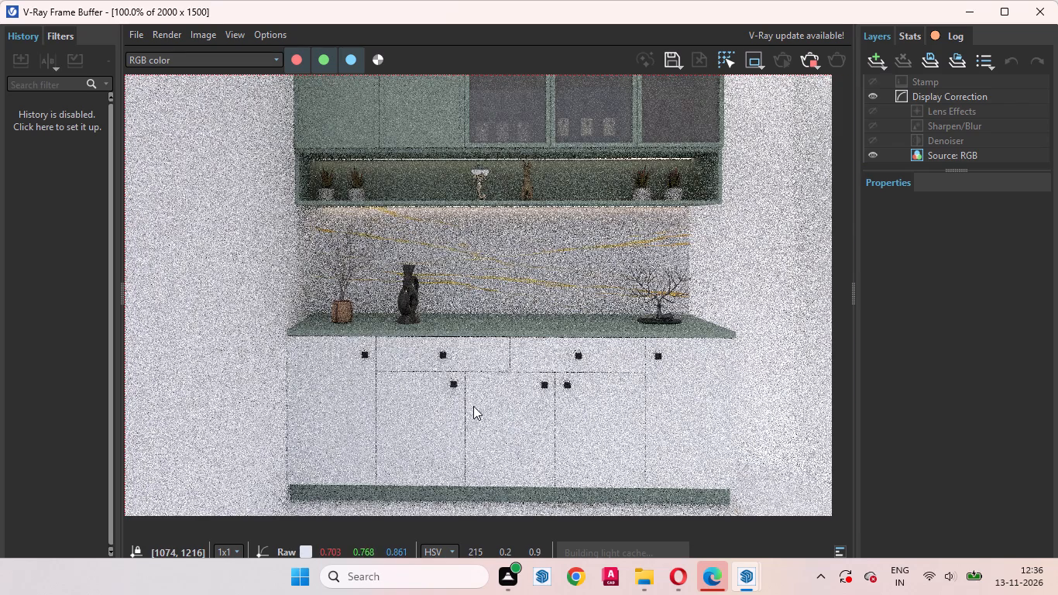
middle_drag(577, 422, 527, 351)
middle_drag(533, 421, 596, 406)
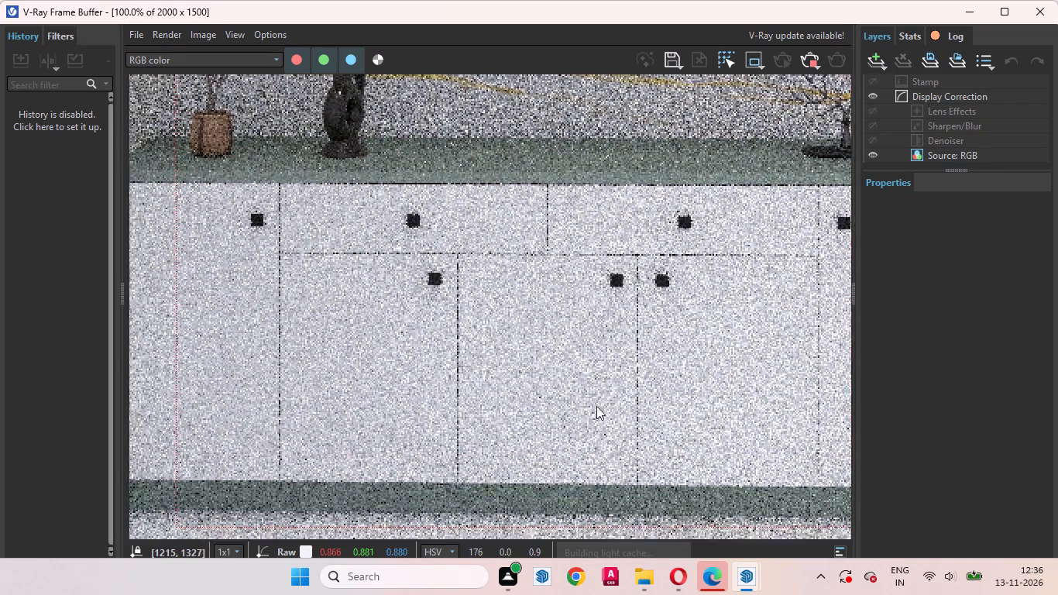
middle_drag(596, 406, 698, 387)
middle_drag(561, 378, 527, 534)
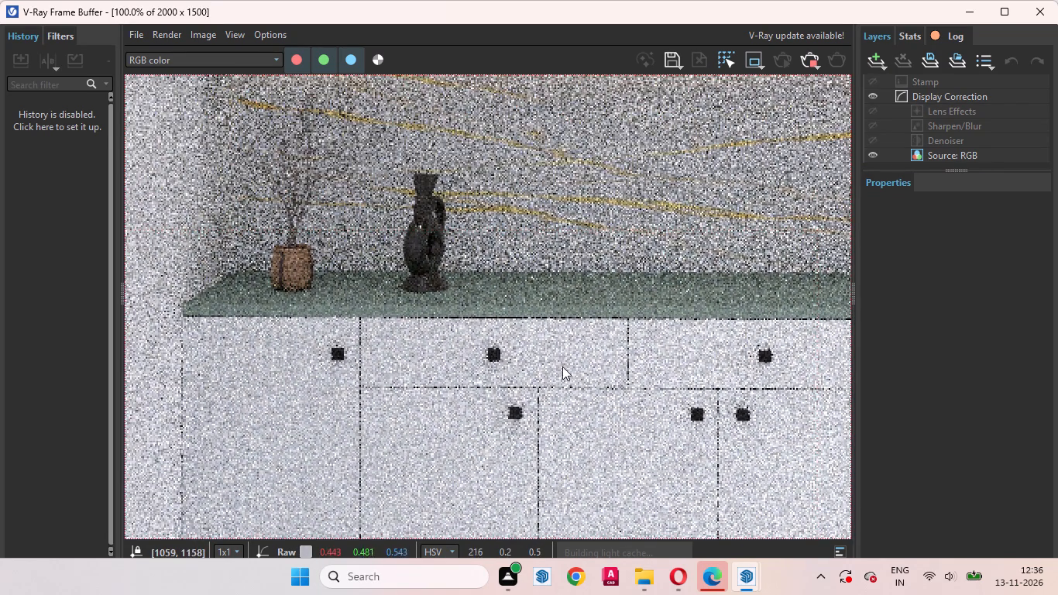
middle_drag(588, 358, 551, 511)
middle_drag(602, 360, 589, 434)
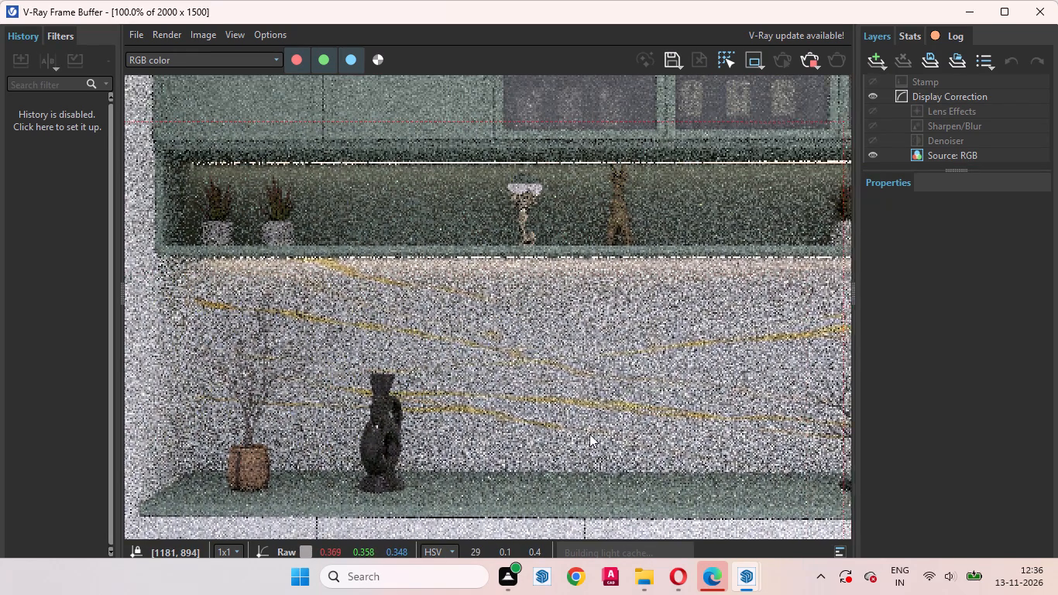
Inspect the open shelf lighting, arched glass cabinets and plain green wall cabinet doors up close in the render.
middle_drag(589, 434, 583, 480)
middle_drag(715, 404, 454, 406)
middle_drag(624, 412, 741, 511)
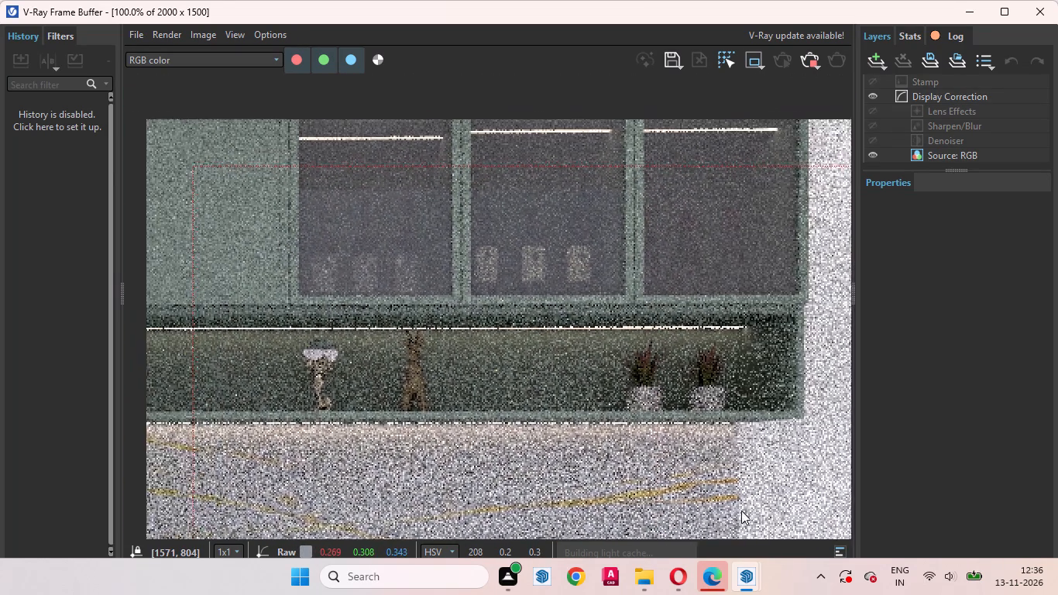
middle_drag(741, 511, 794, 511)
middle_drag(648, 359, 710, 527)
middle_drag(593, 348, 601, 393)
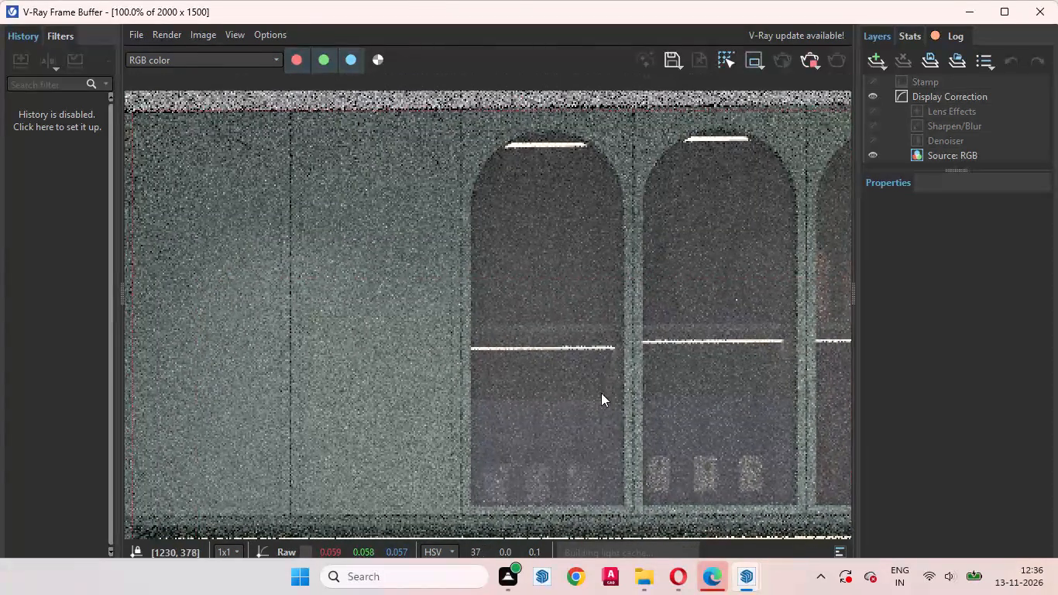
middle_drag(601, 393, 606, 448)
middle_drag(569, 419, 700, 408)
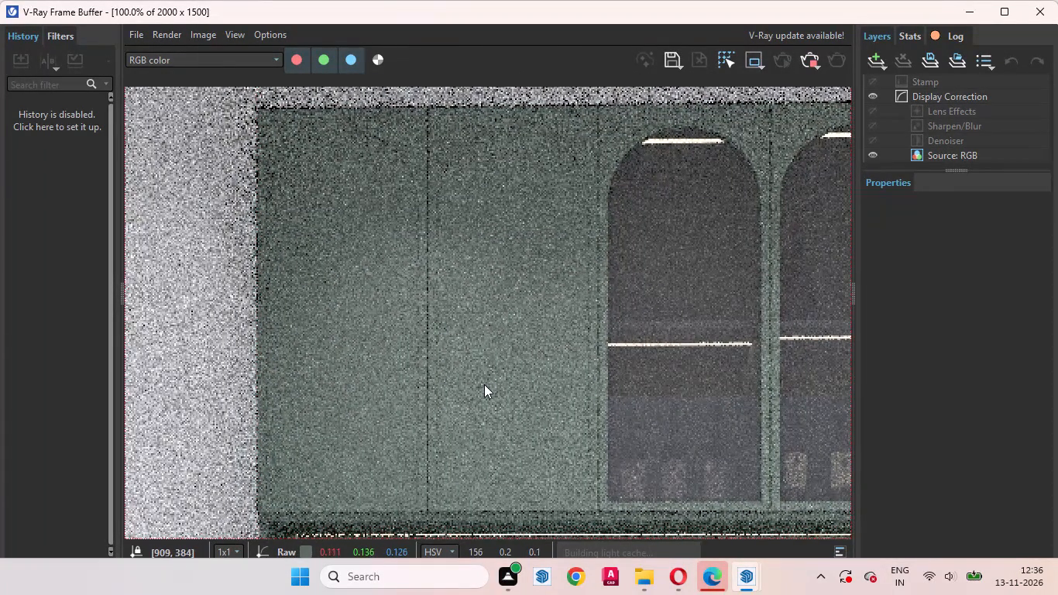
scroll(484, 384, down, 1)
middle_drag(613, 395, 488, 445)
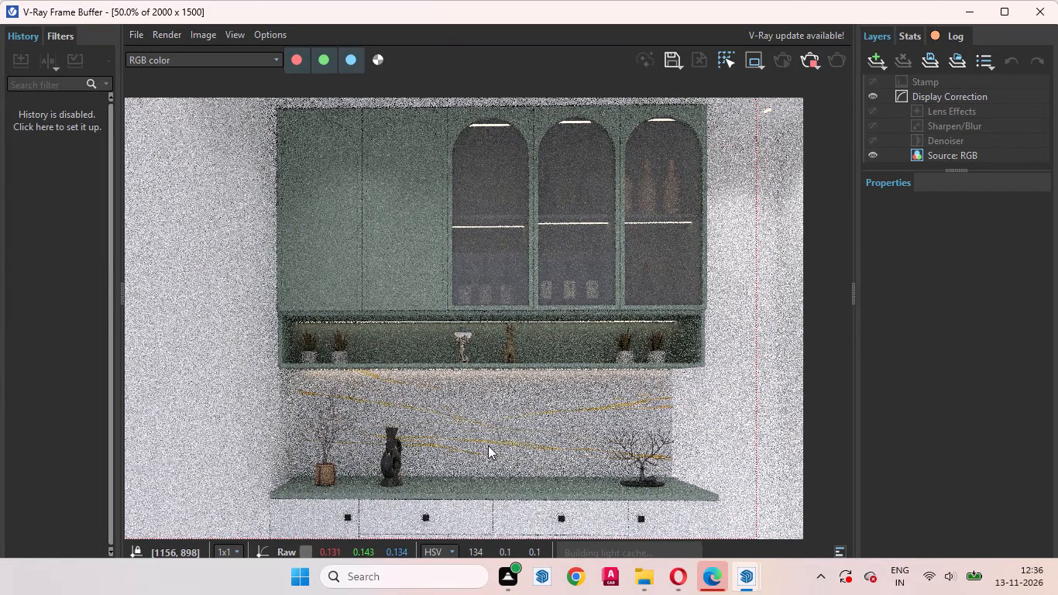
middle_drag(488, 445, 459, 439)
scroll(489, 388, down, 1)
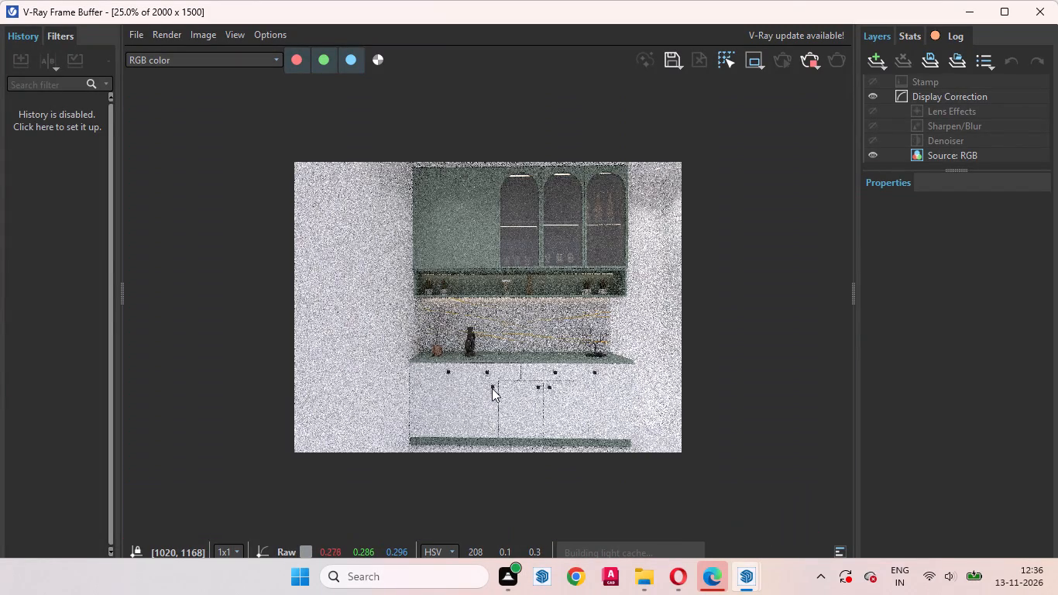
Review the whole cabinet composition again as the render progresses, comparing the base units, backsplash, lit shelf and wall cabinets.
scroll(492, 388, up, 1)
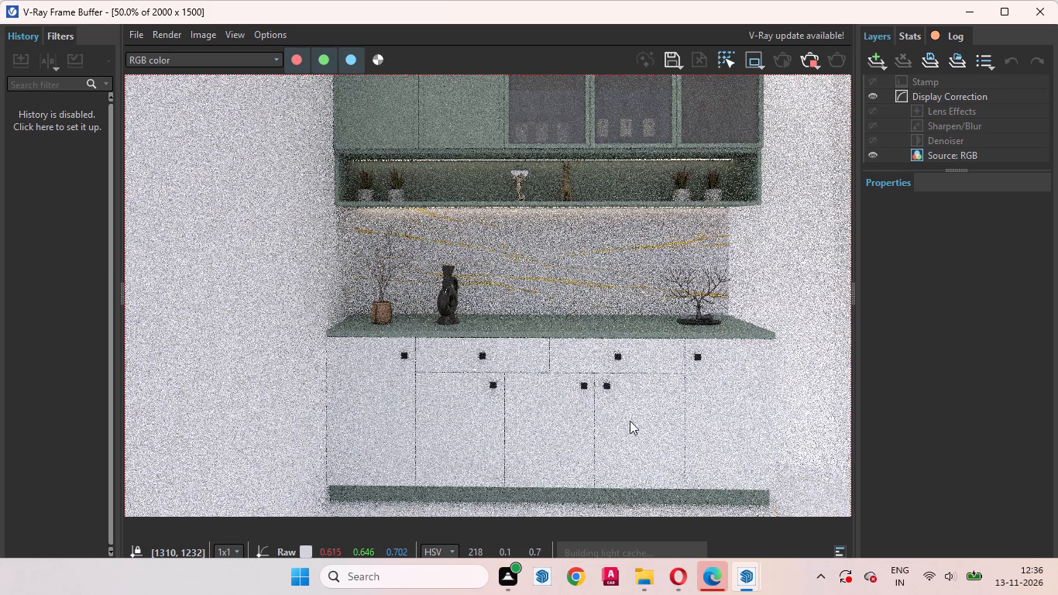
middle_drag(617, 420, 475, 364)
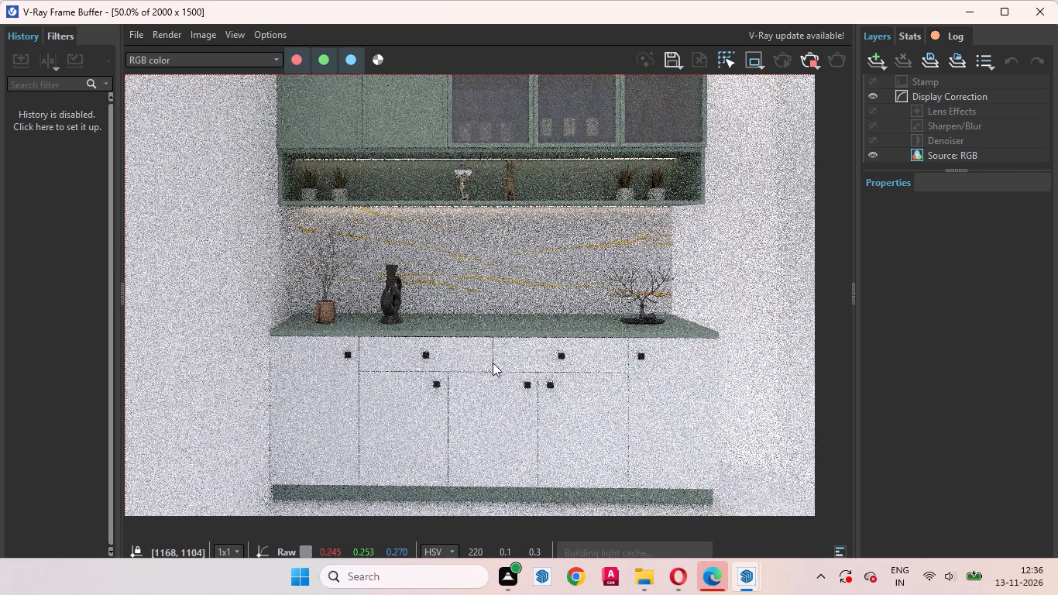
middle_drag(510, 348, 514, 459)
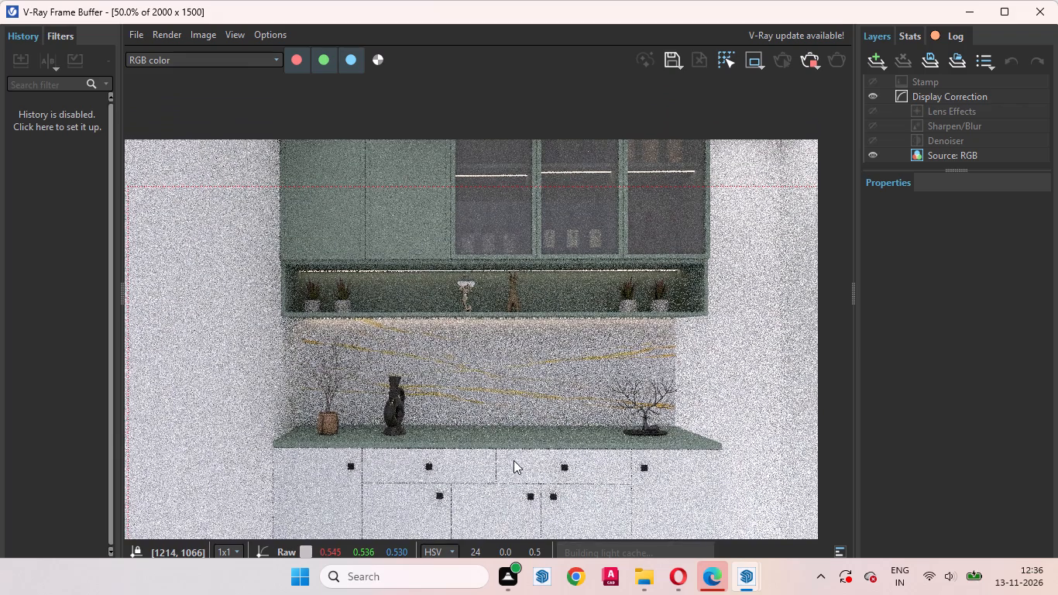
middle_drag(555, 286, 552, 378)
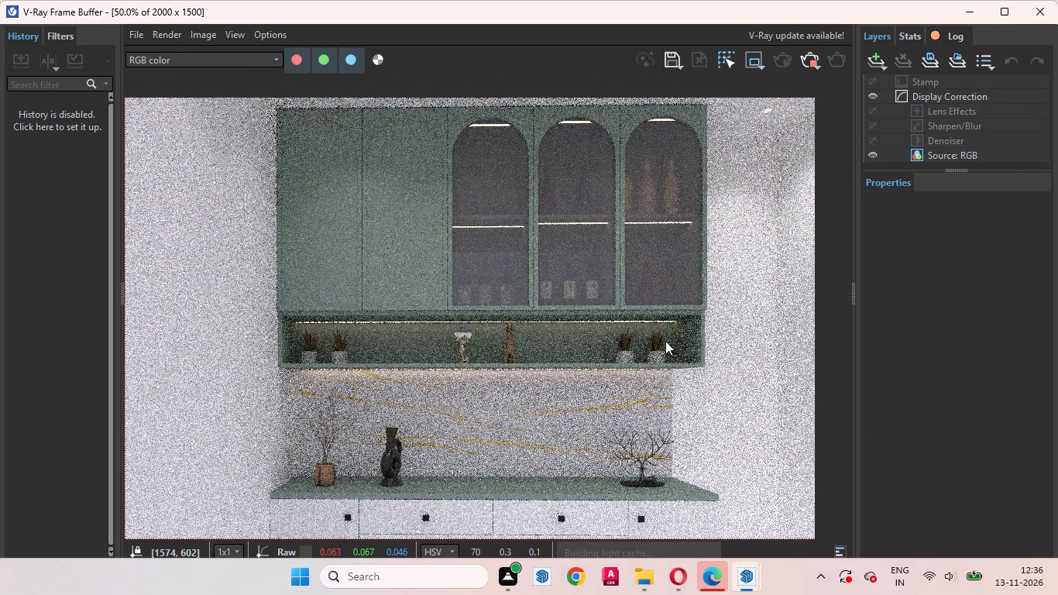
scroll(602, 339, down, 1)
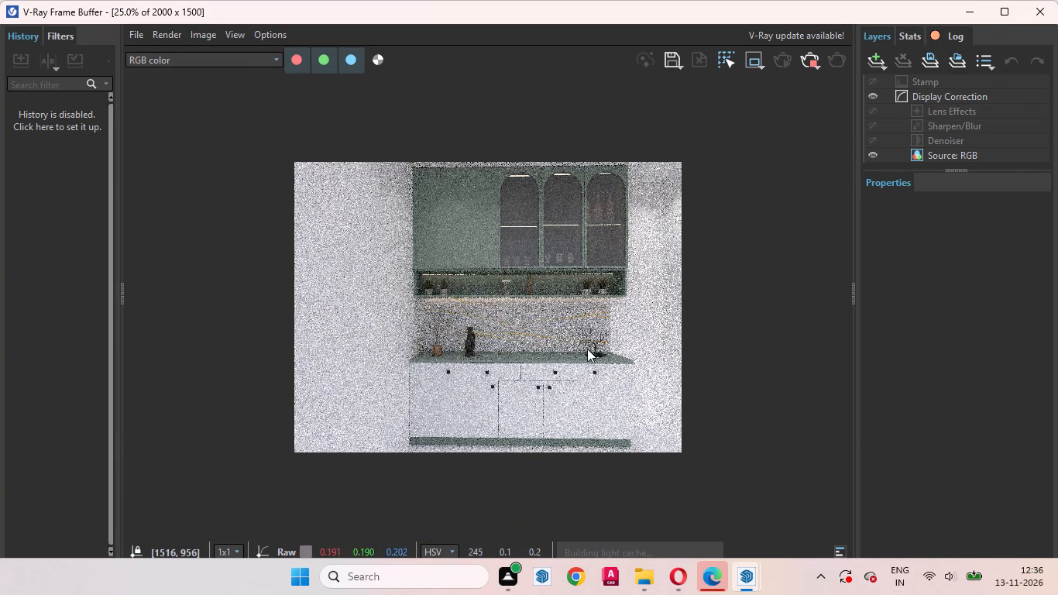
middle_drag(583, 353, 579, 344)
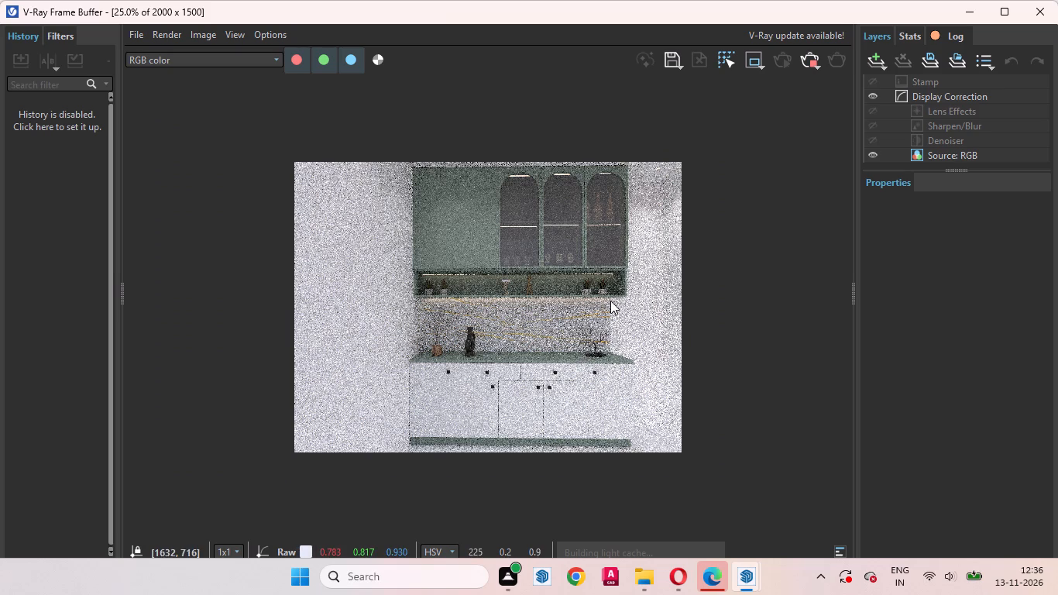
scroll(491, 296, up, 1)
middle_drag(499, 332, 440, 344)
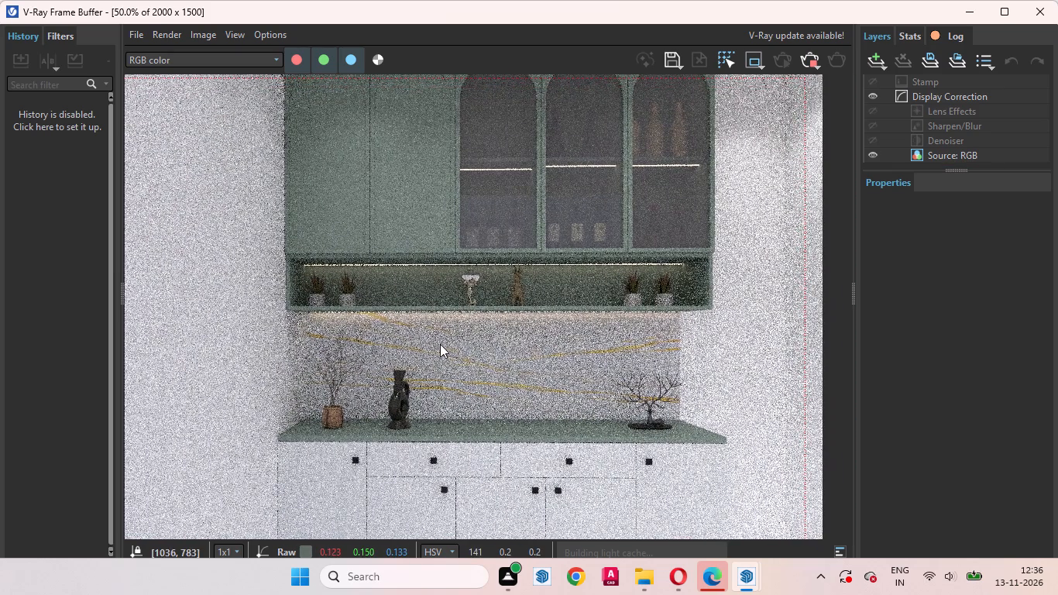
middle_drag(440, 344, 426, 343)
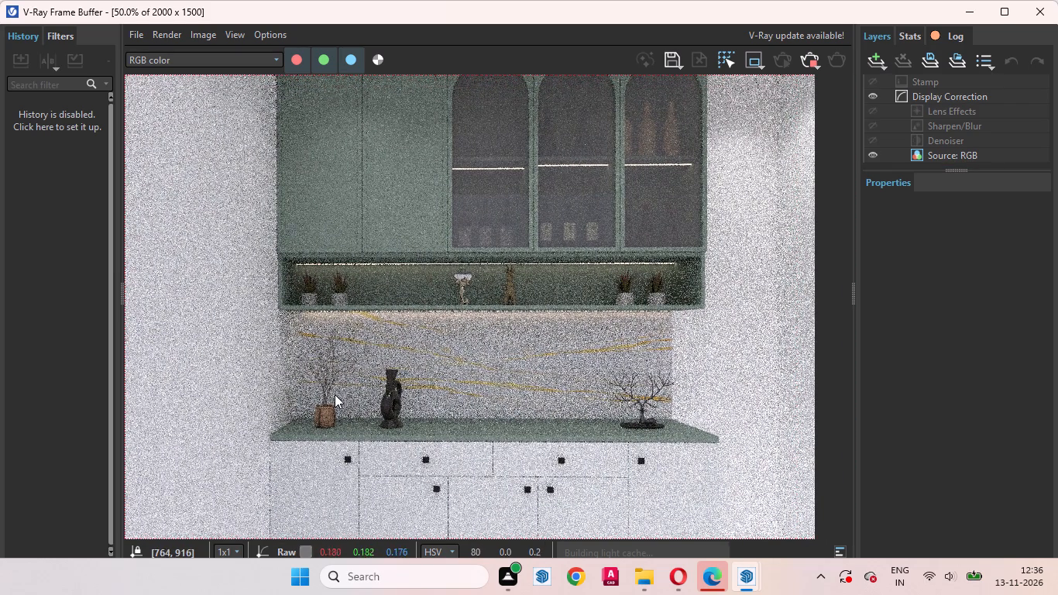
scroll(335, 394, up, 1)
scroll(348, 400, down, 1)
middle_drag(637, 425, 618, 419)
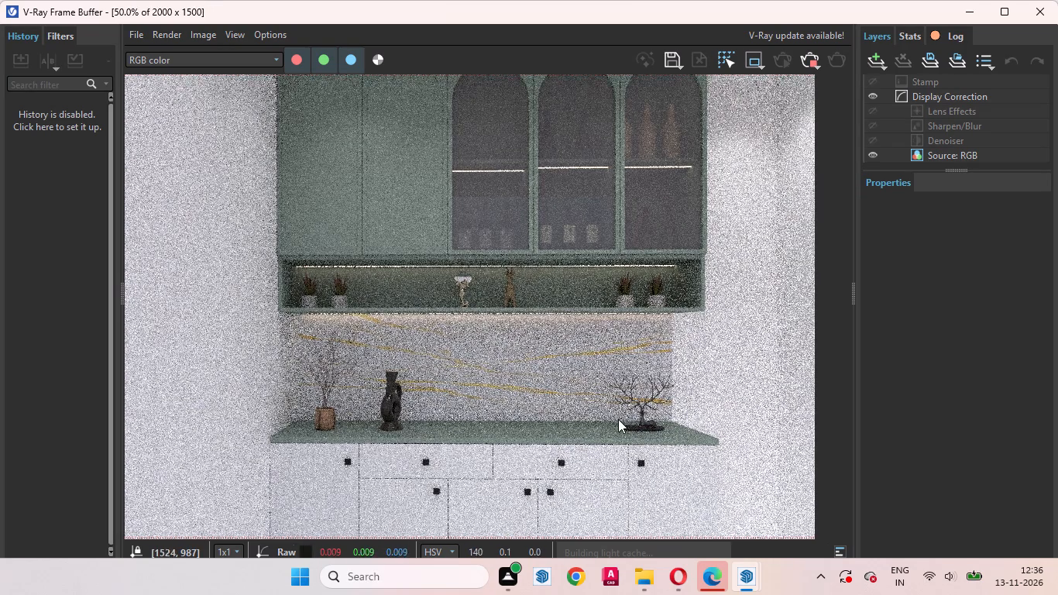
middle_drag(618, 419, 516, 325)
scroll(560, 400, down, 1)
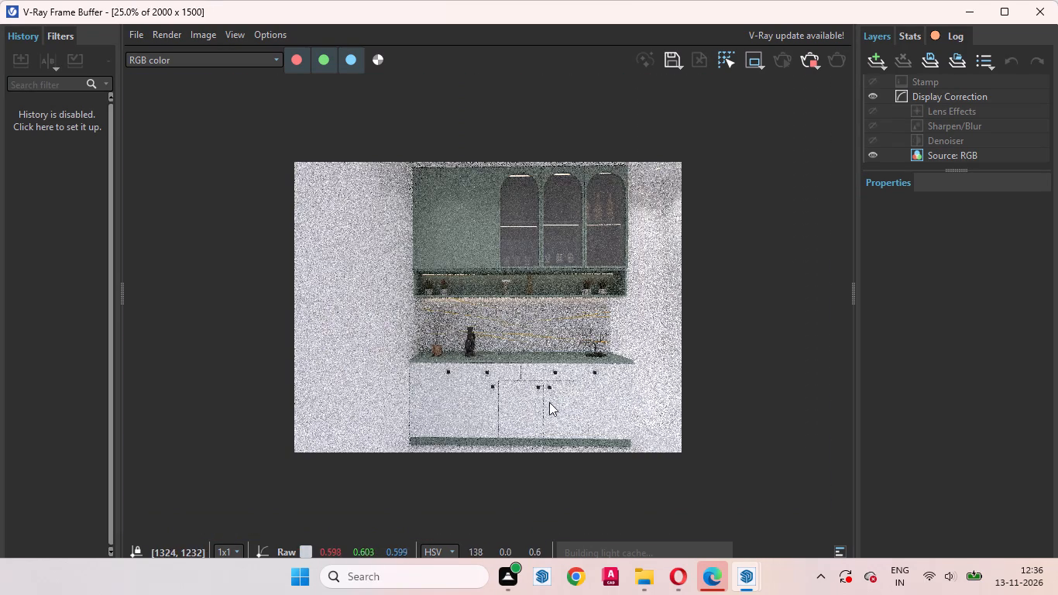
scroll(579, 421, up, 1)
scroll(580, 435, down, 1)
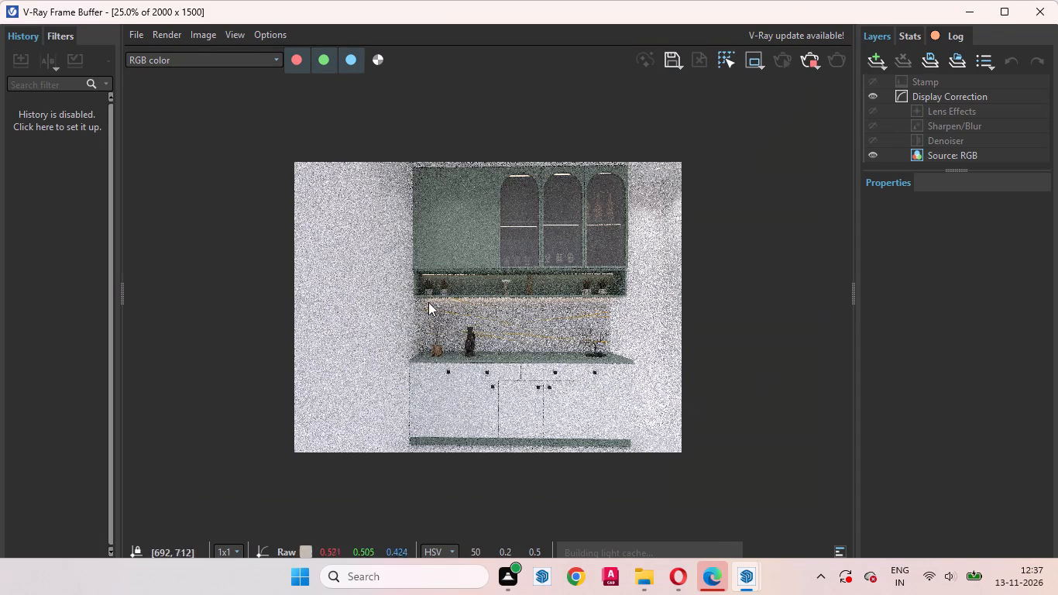
scroll(490, 233, up, 1)
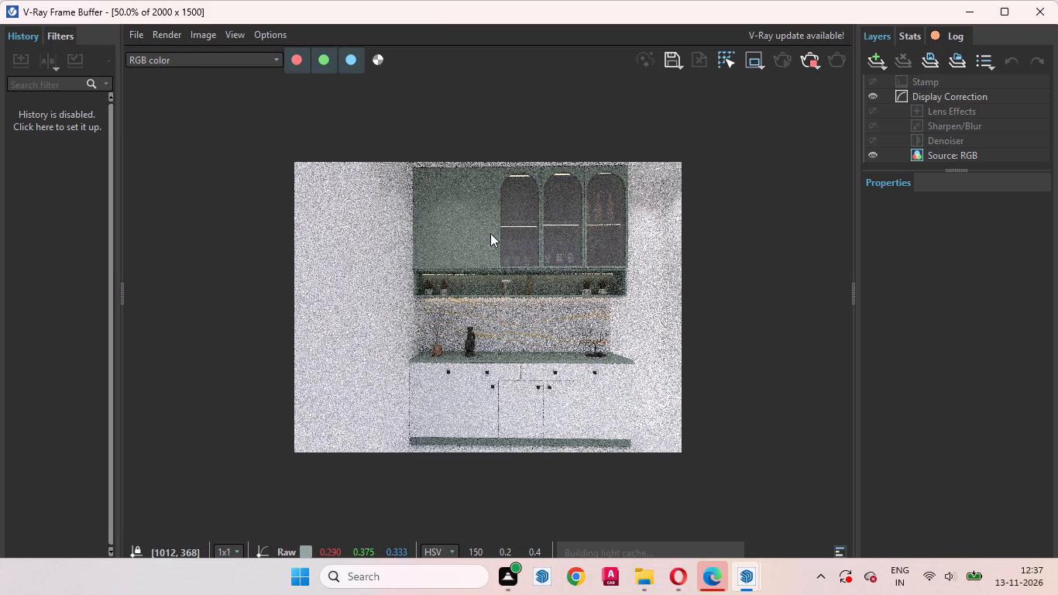
middle_drag(448, 248, 520, 213)
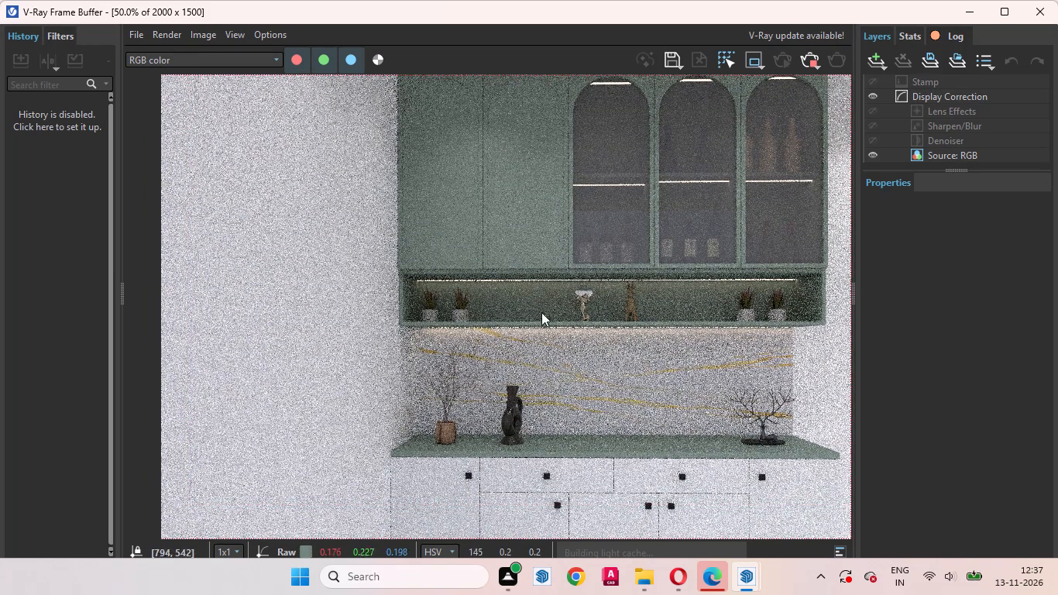
middle_drag(448, 260, 358, 181)
middle_drag(450, 318, 431, 250)
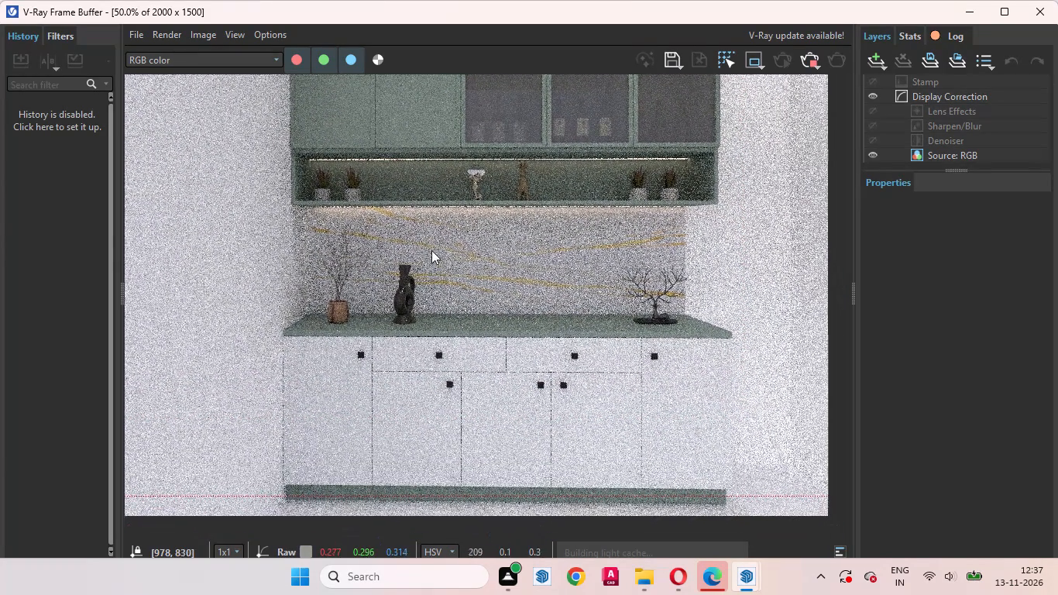
middle_drag(431, 250, 428, 238)
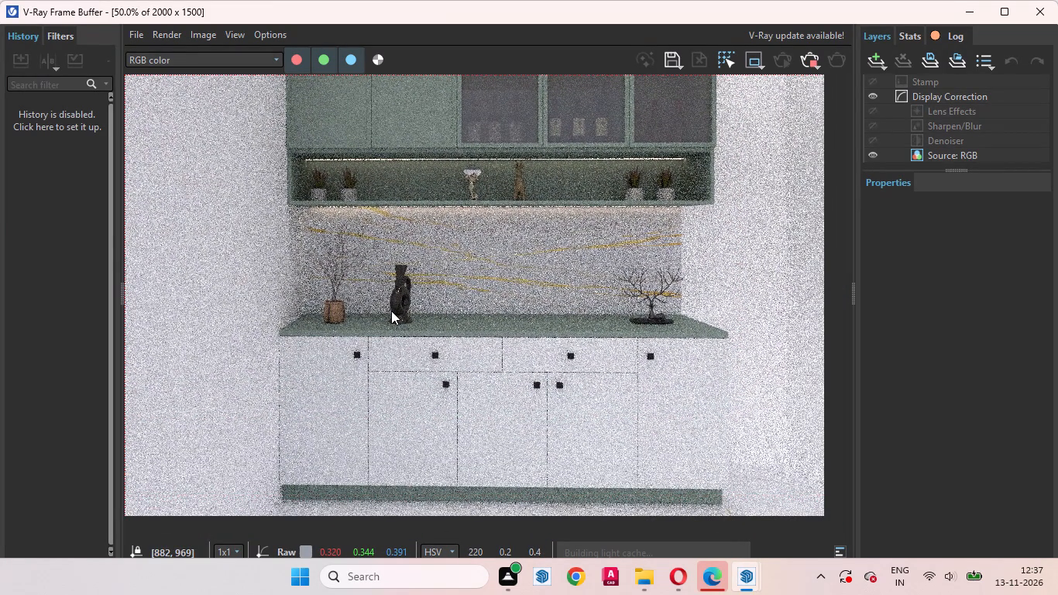
Examine the arched glass wall cabinets, the open shelf's strip light and the base fronts up close in the in-progress render.
middle_drag(398, 318, 416, 276)
scroll(555, 301, down, 1)
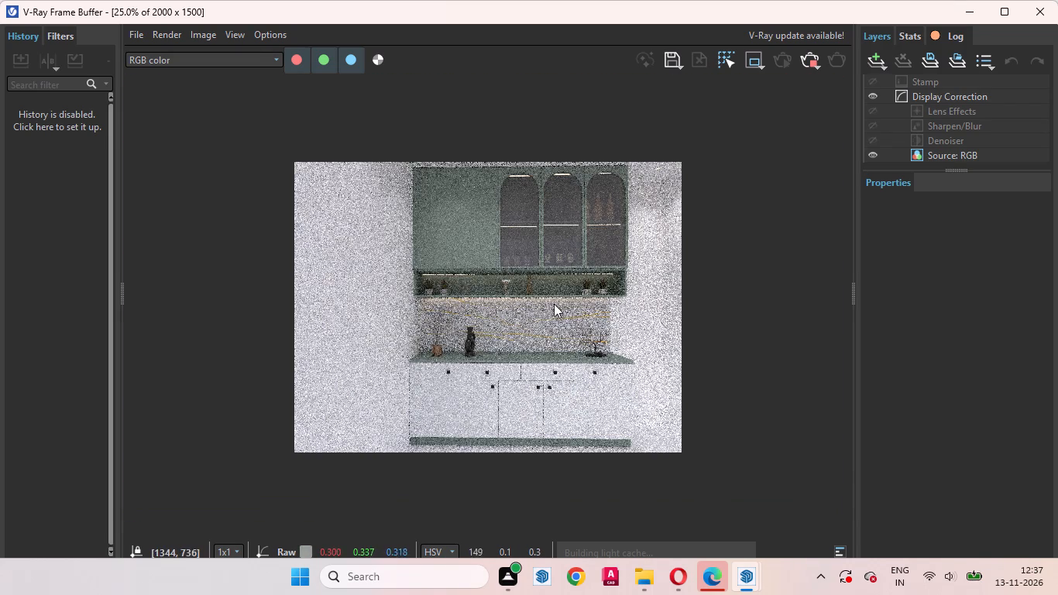
middle_drag(555, 308, 503, 280)
scroll(520, 199, up, 1)
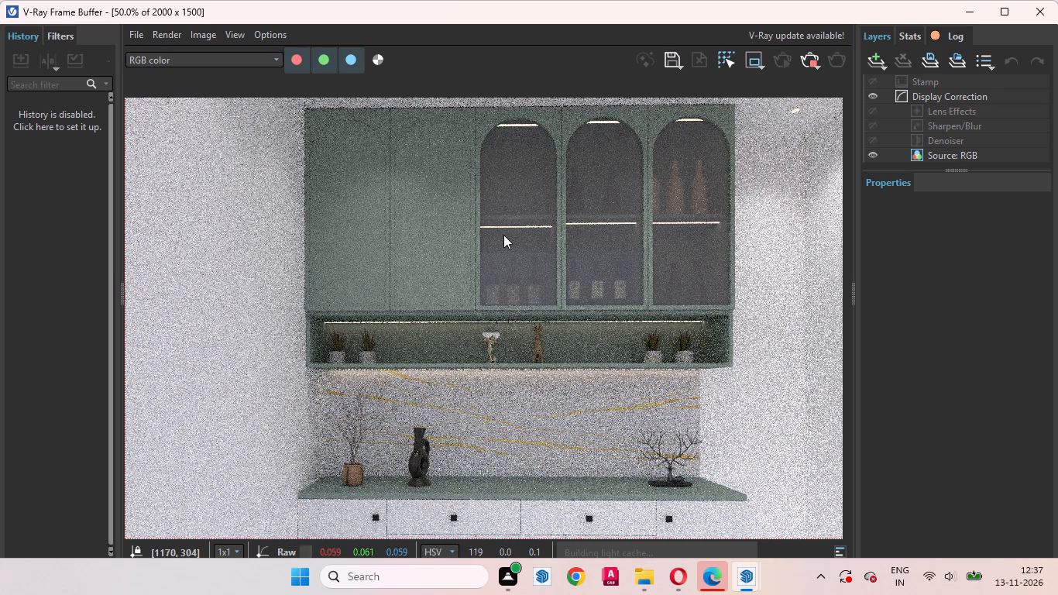
scroll(424, 171, up, 1)
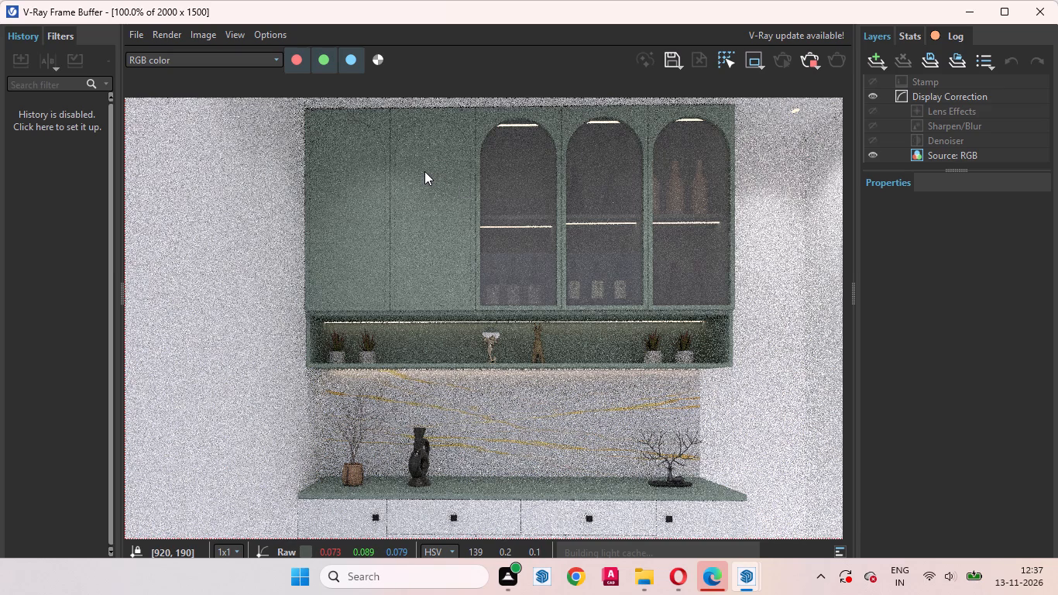
scroll(424, 179, down, 1)
middle_drag(431, 277, 389, 201)
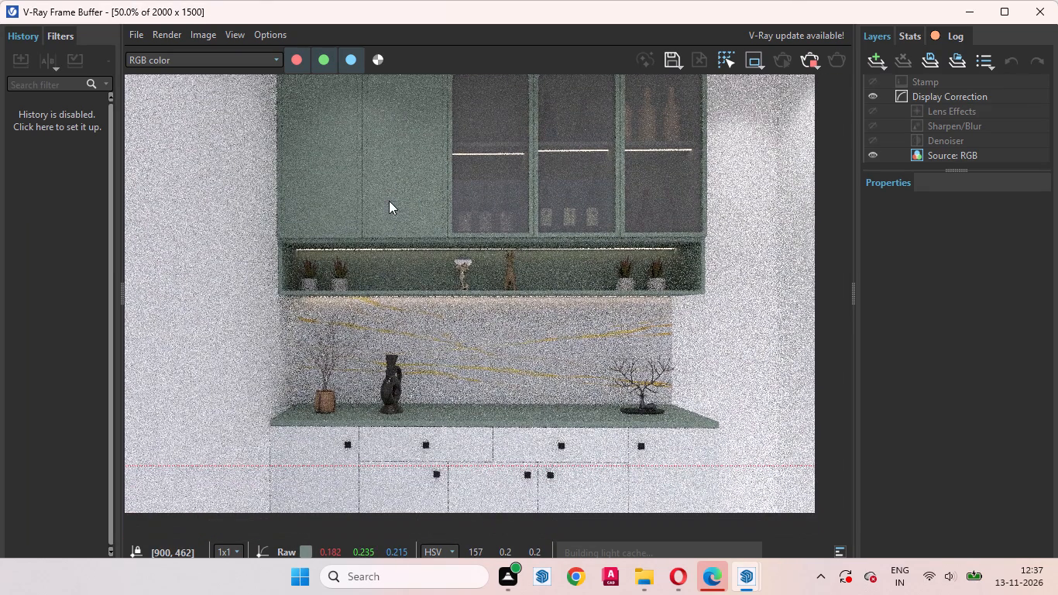
middle_drag(389, 201, 389, 189)
middle_drag(462, 325, 438, 263)
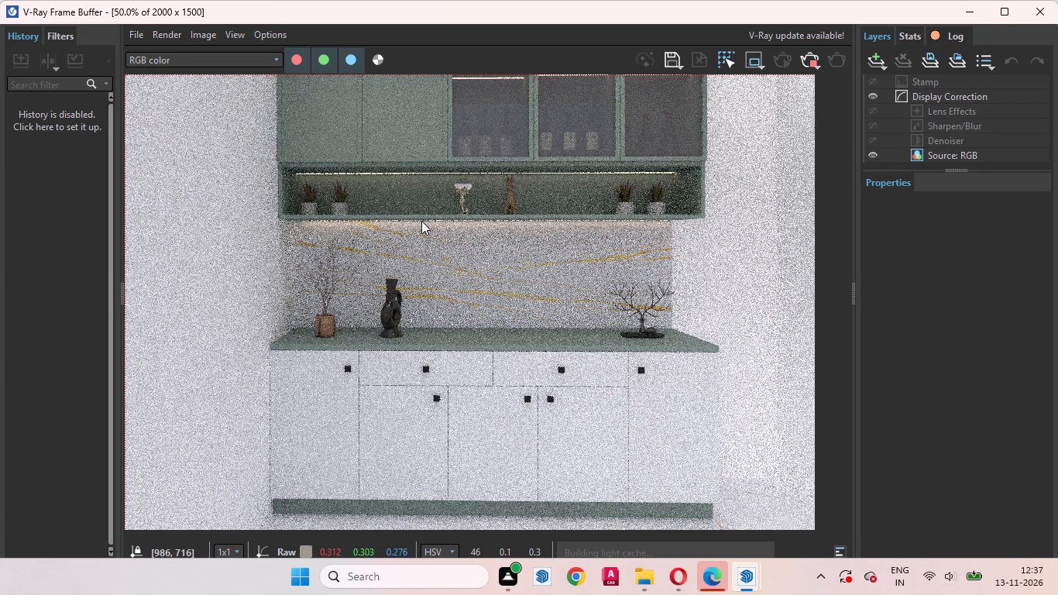
click(296, 174)
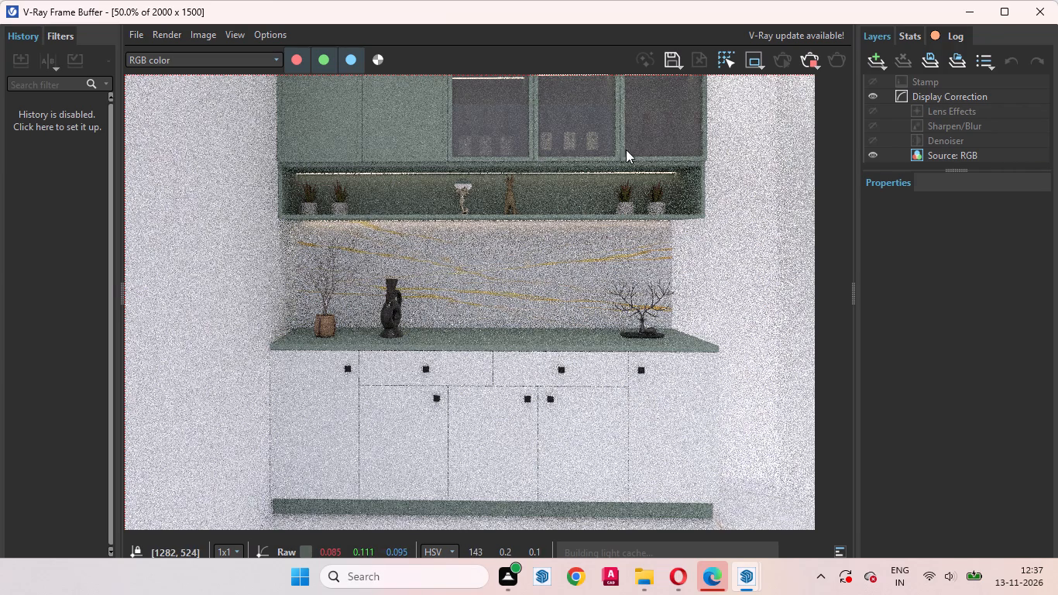
click(682, 170)
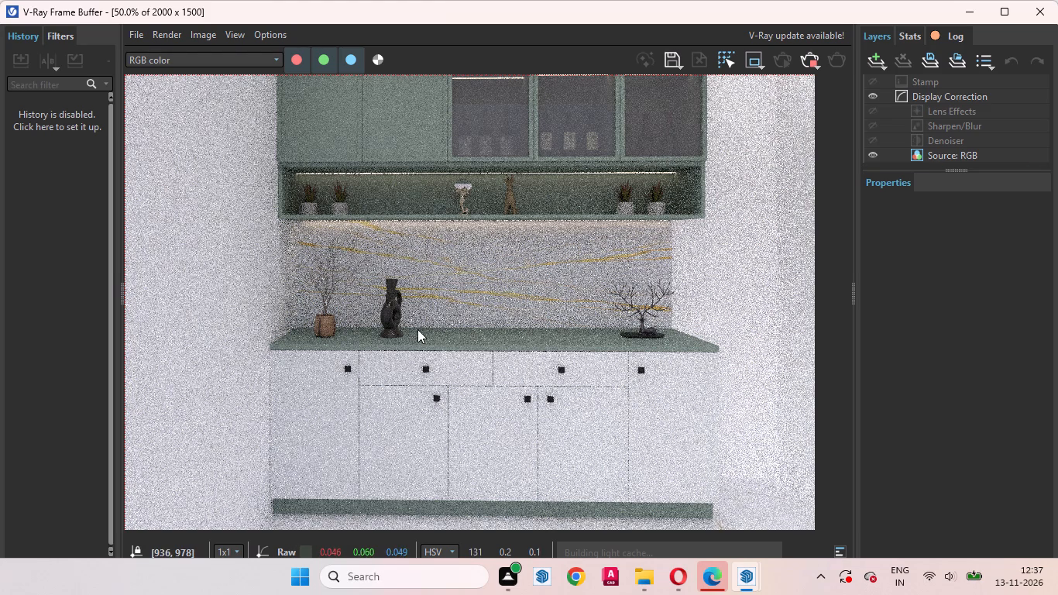
Check the full cabinet composition again, comparing the base doors, countertop decor, backsplash and upper cabinets as the render refines.
scroll(492, 331, down, 1)
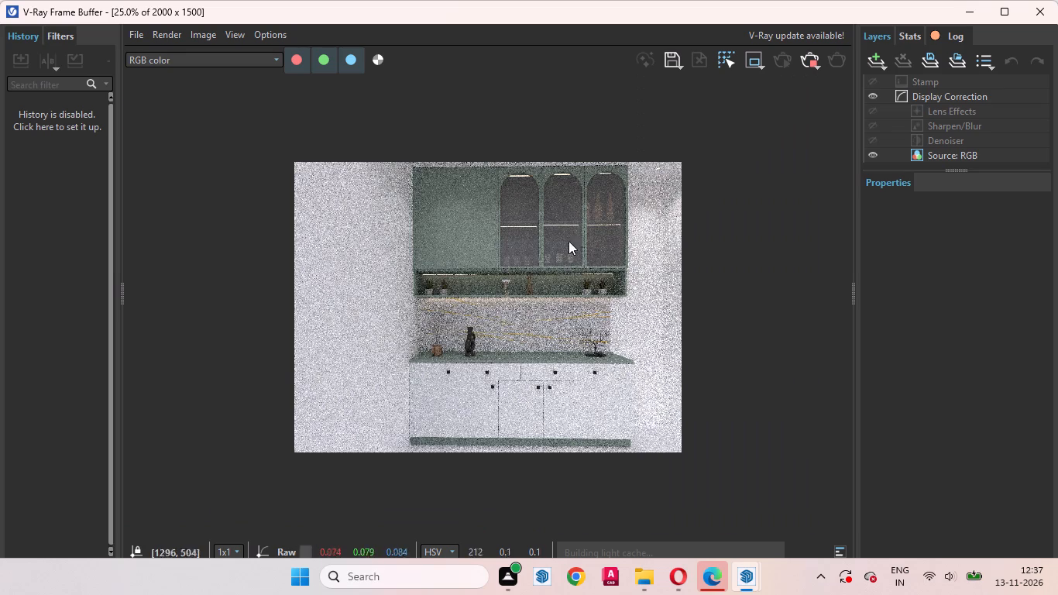
middle_drag(549, 238, 523, 178)
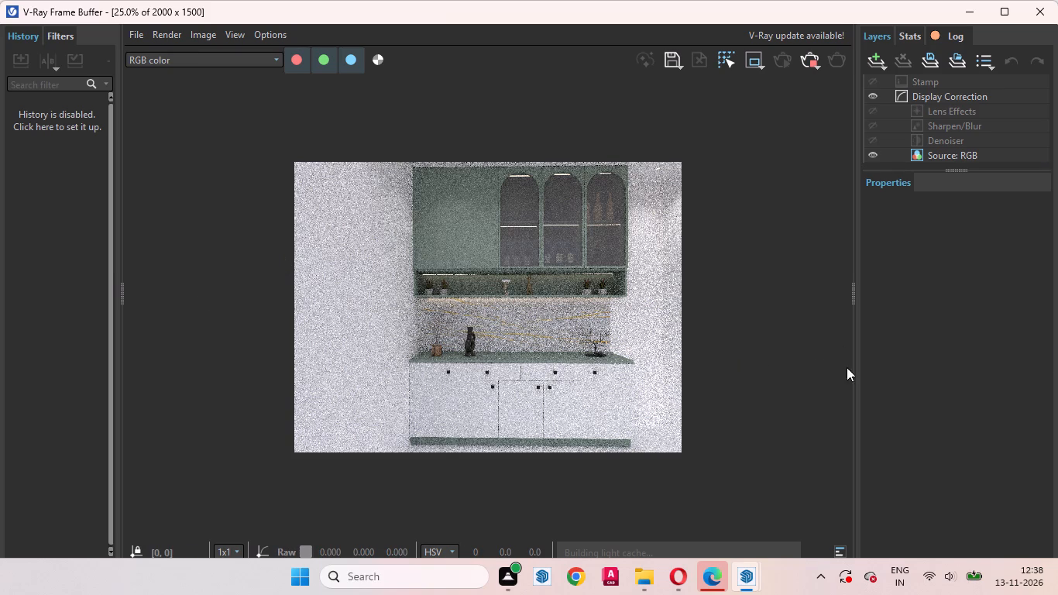
scroll(510, 409, up, 1)
scroll(598, 397, up, 1)
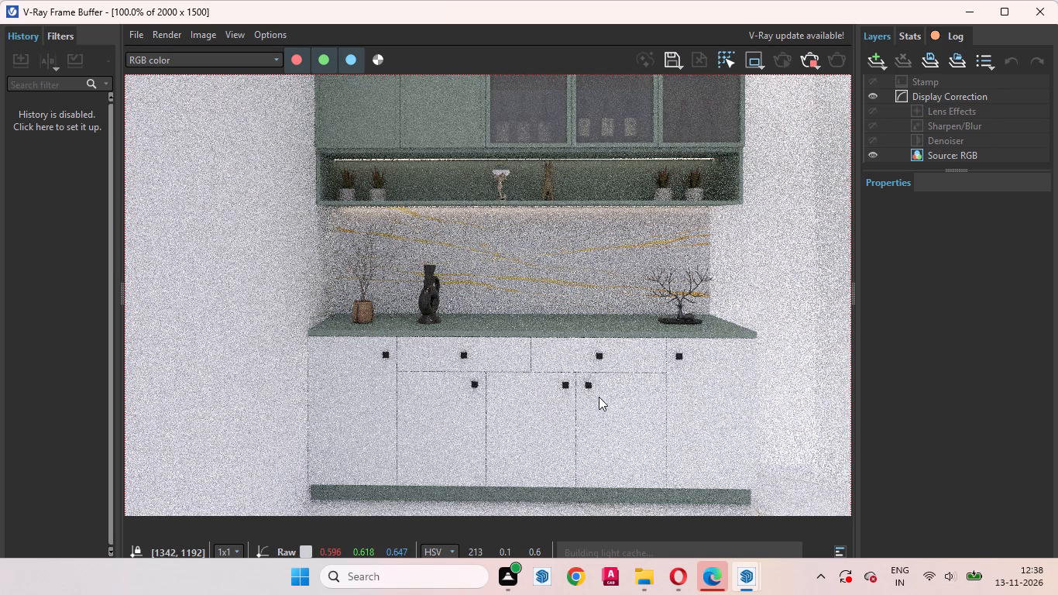
scroll(599, 398, down, 1)
middle_drag(503, 404, 538, 405)
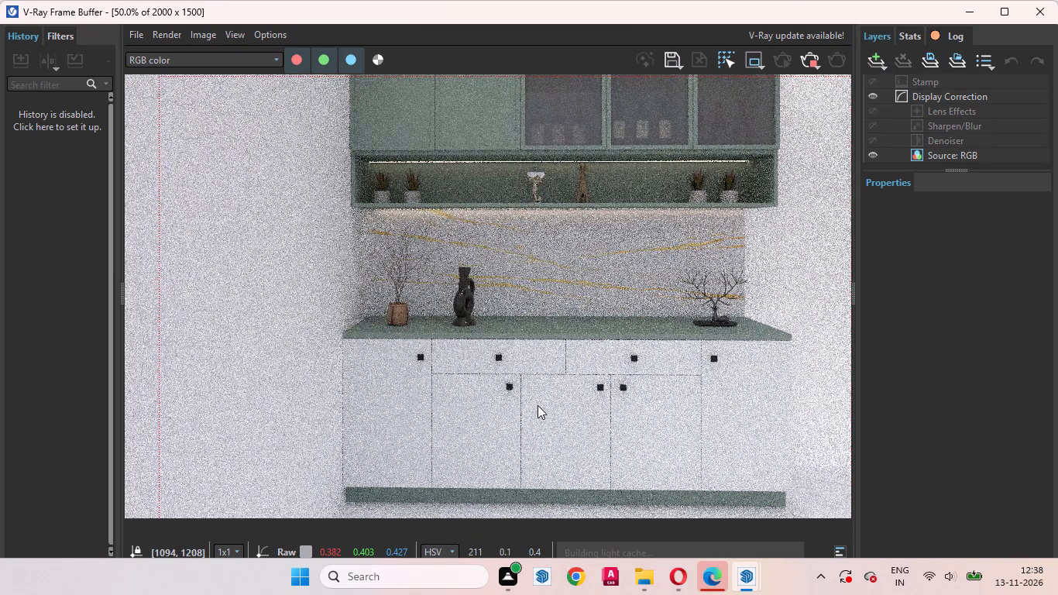
middle_drag(538, 405, 541, 405)
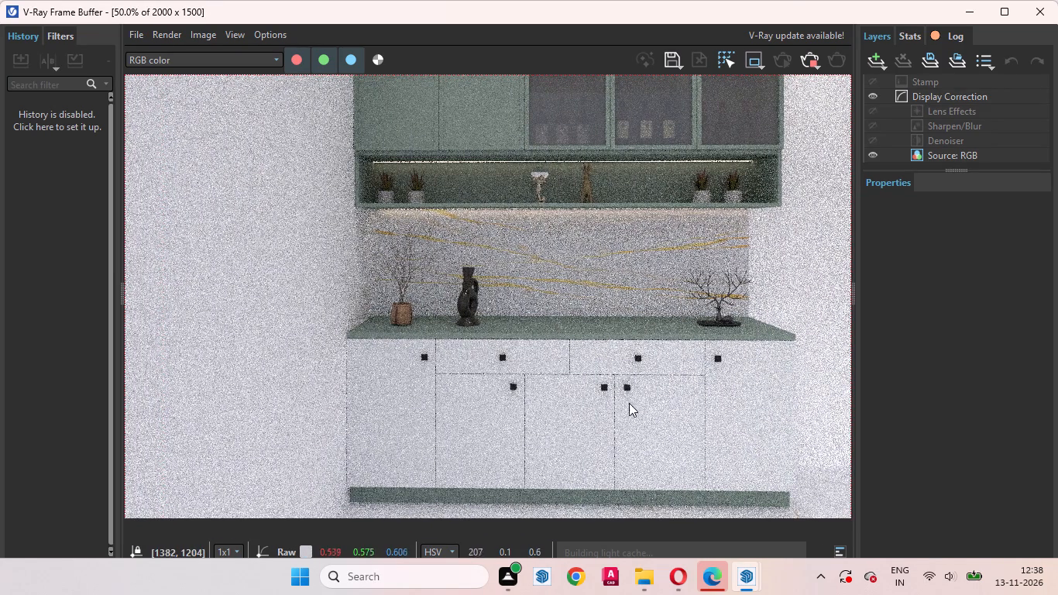
middle_drag(586, 366, 587, 490)
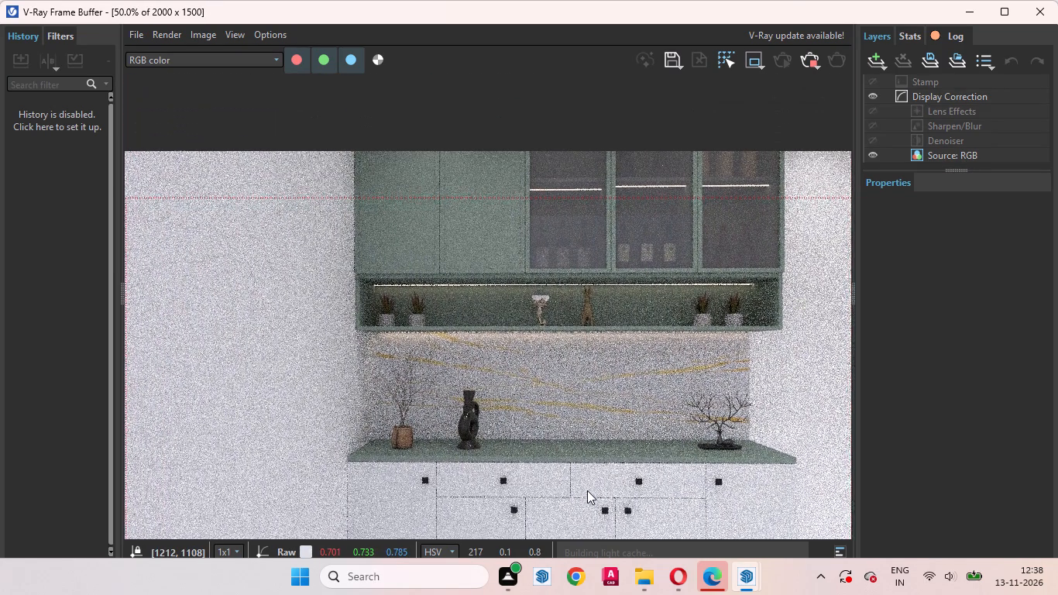
middle_drag(587, 490, 653, 499)
middle_drag(597, 221, 579, 293)
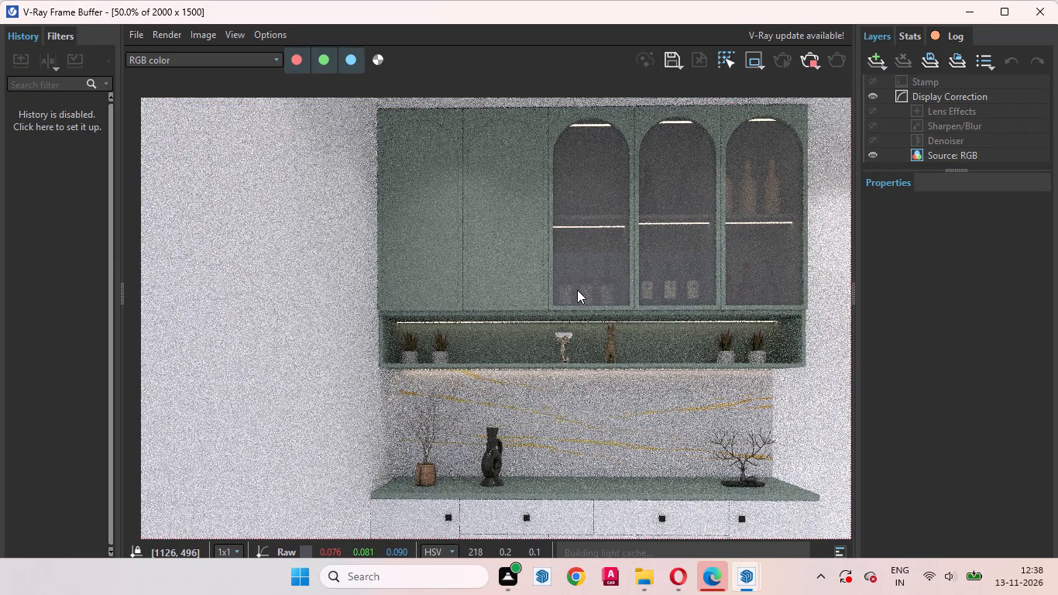
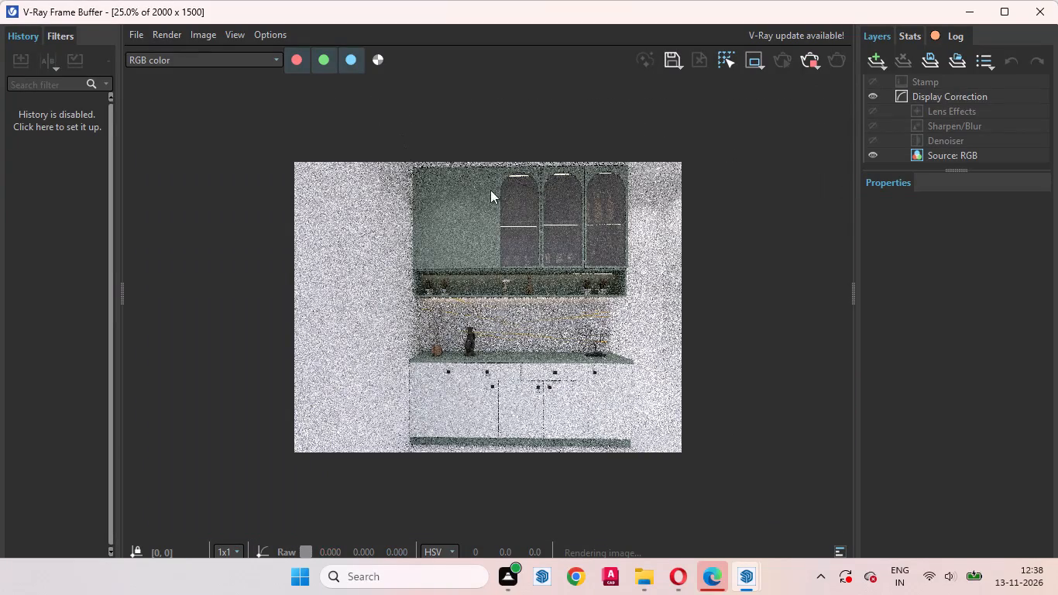
Examine the plain green wall cabinet doors and their joint with the open shelf below in the in-progress render.
scroll(616, 205, up, 1)
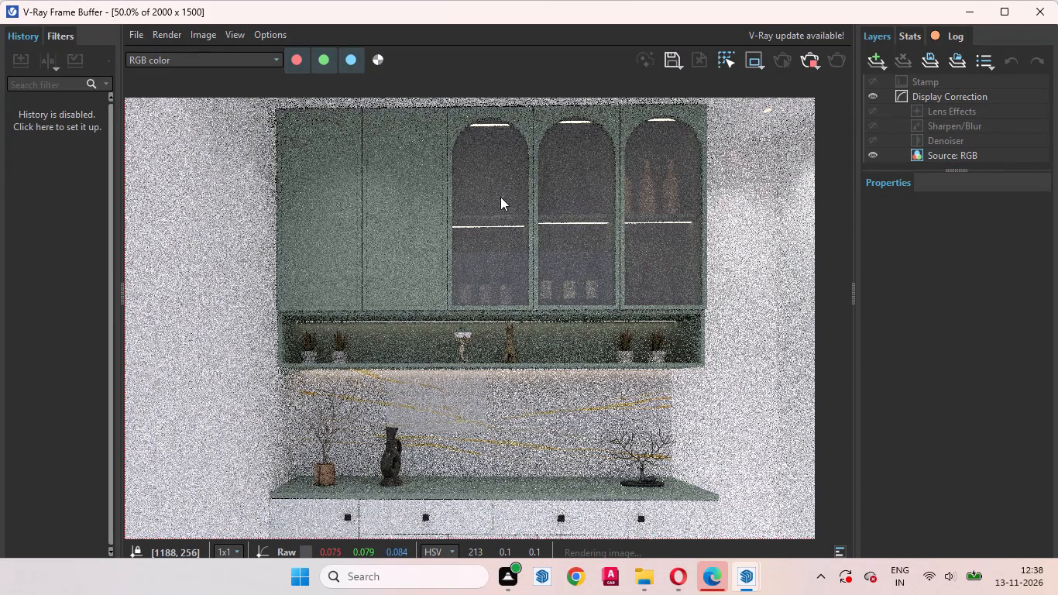
scroll(504, 194, down, 1)
scroll(433, 221, up, 1)
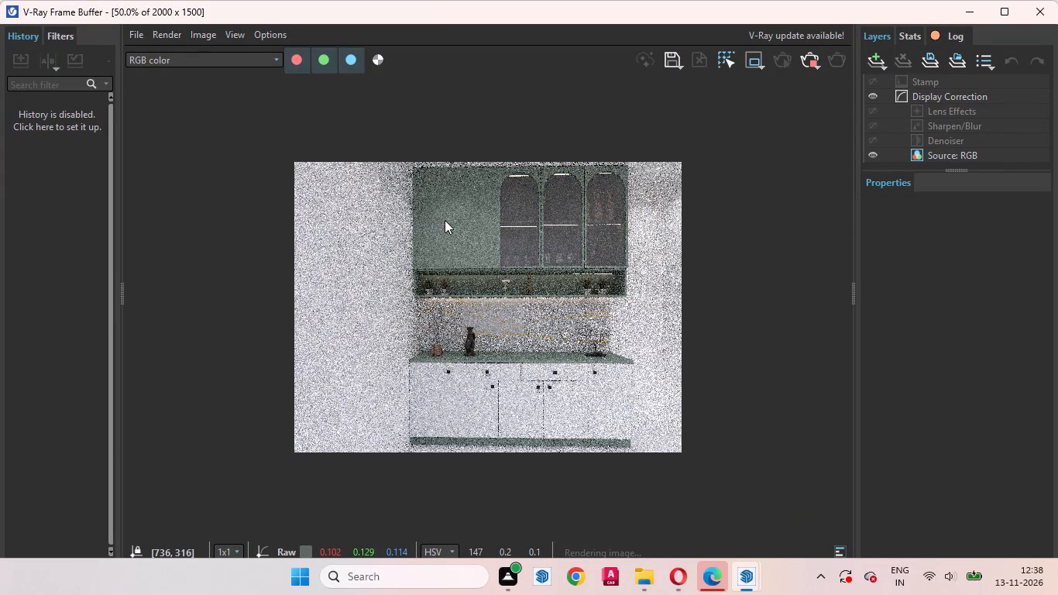
scroll(445, 220, up, 1)
scroll(576, 269, up, 1)
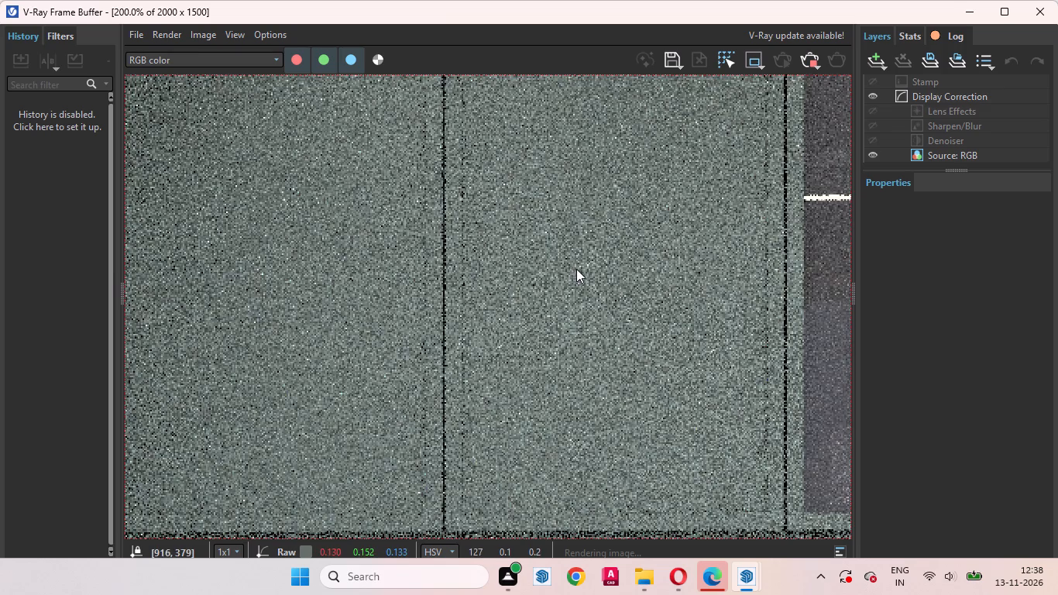
scroll(469, 249, down, 1)
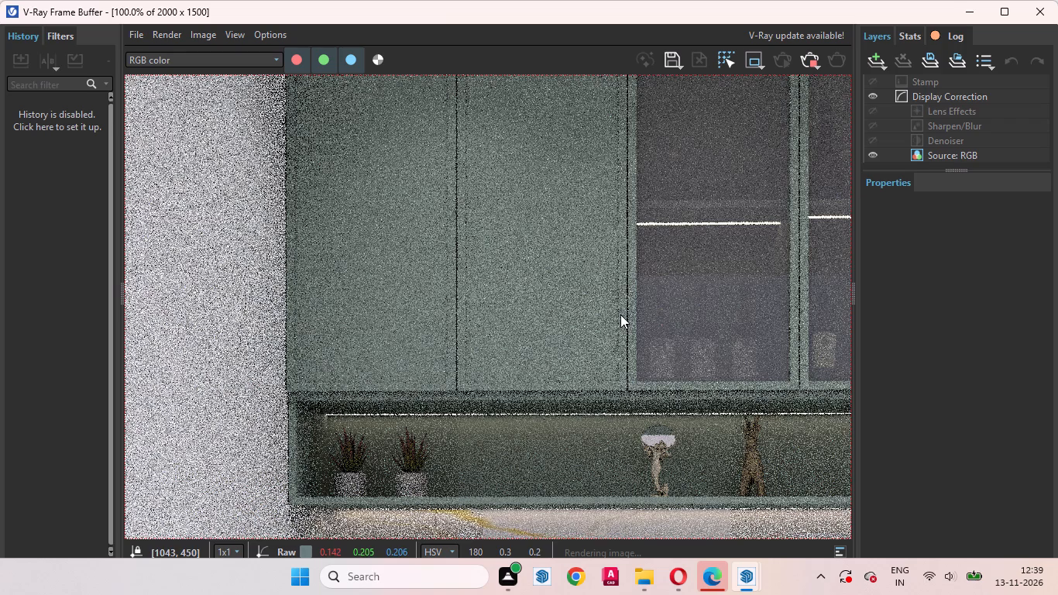
middle_drag(616, 311, 604, 270)
scroll(457, 341, up, 1)
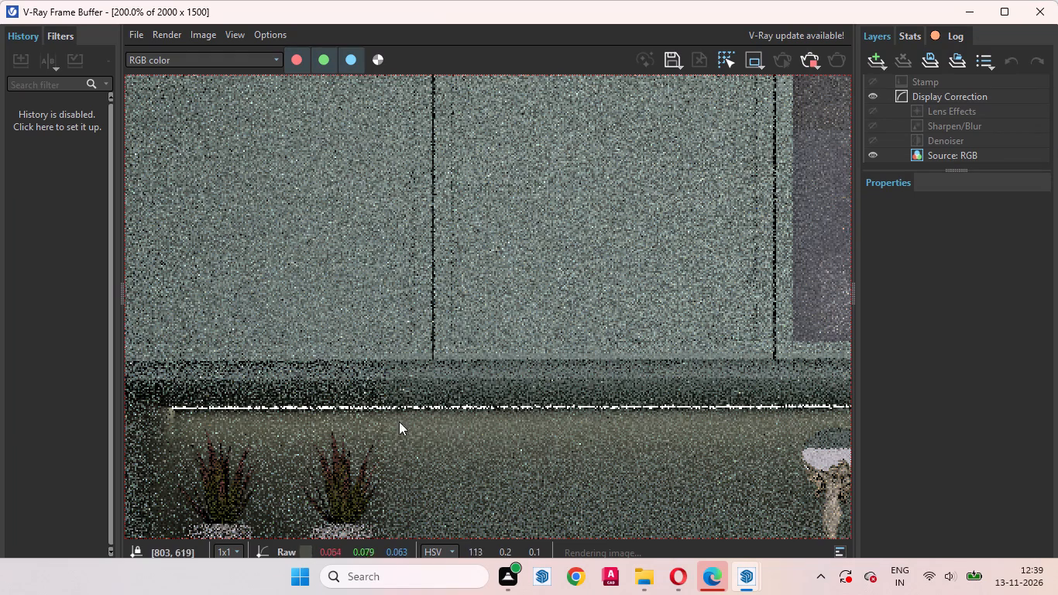
scroll(367, 385, down, 1)
middle_drag(685, 398, 651, 317)
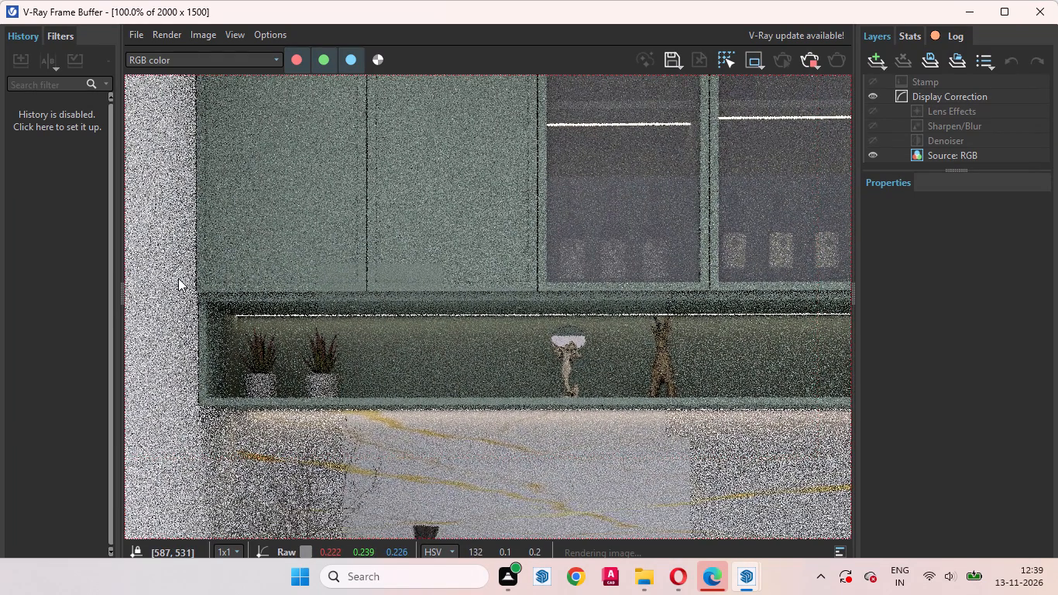
Inspect the open shelf's strip light, potted plants and figurines from end to end, along with the lit backsplash beneath.
scroll(178, 278, up, 1)
middle_drag(192, 278, 259, 200)
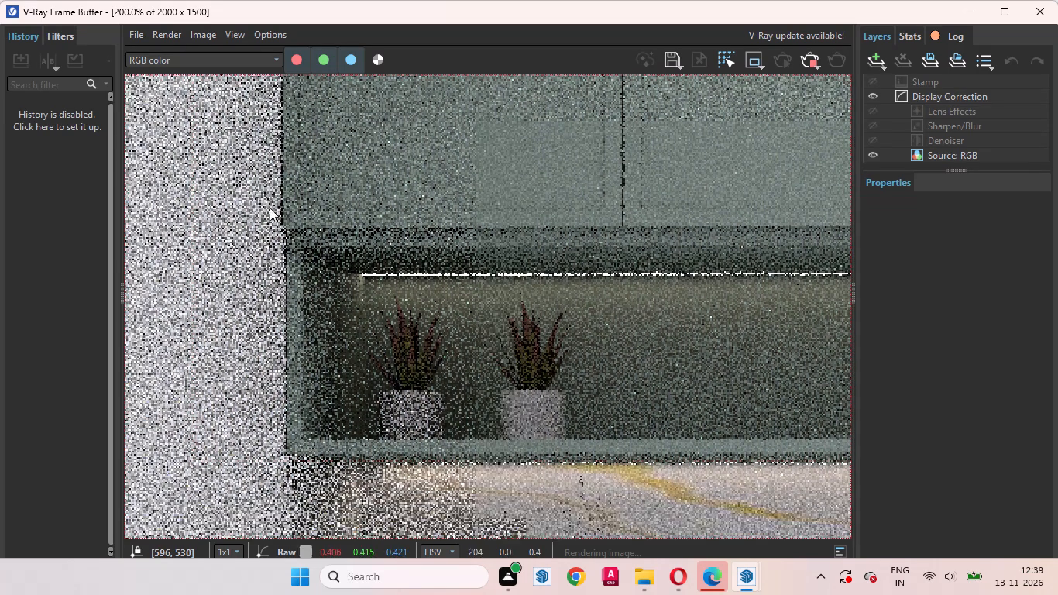
middle_drag(304, 388, 297, 301)
middle_drag(646, 313, 564, 308)
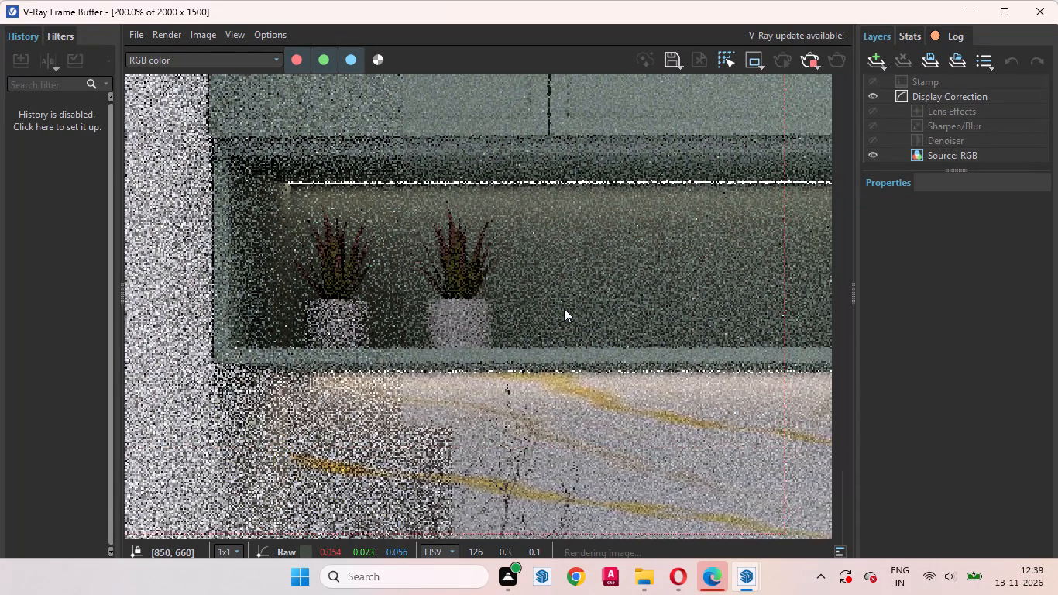
middle_drag(564, 308, 514, 308)
scroll(503, 310, down, 1)
middle_drag(600, 321, 476, 296)
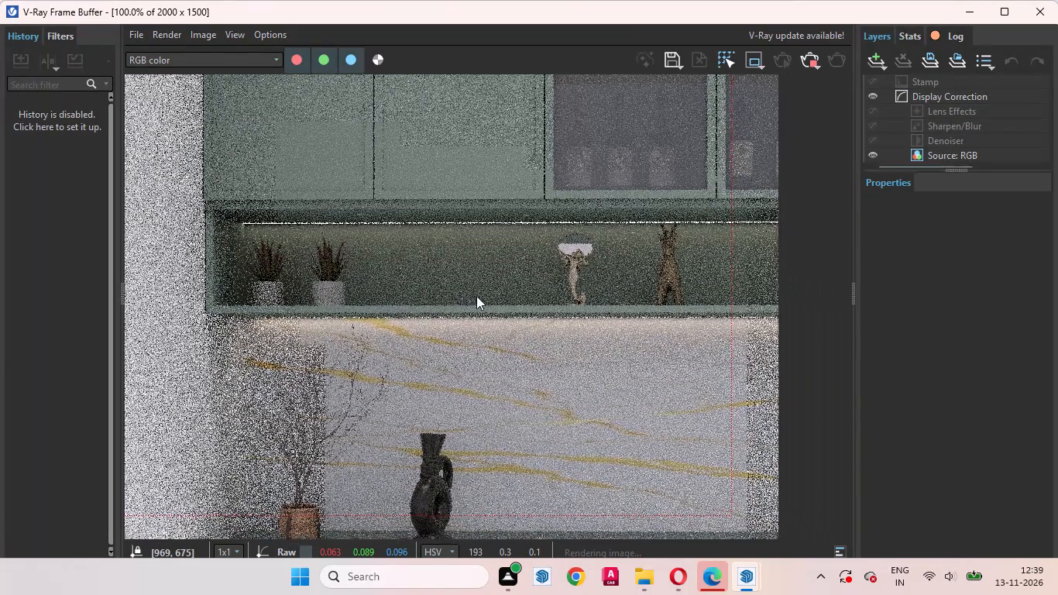
middle_drag(476, 296, 462, 292)
middle_drag(639, 296, 435, 269)
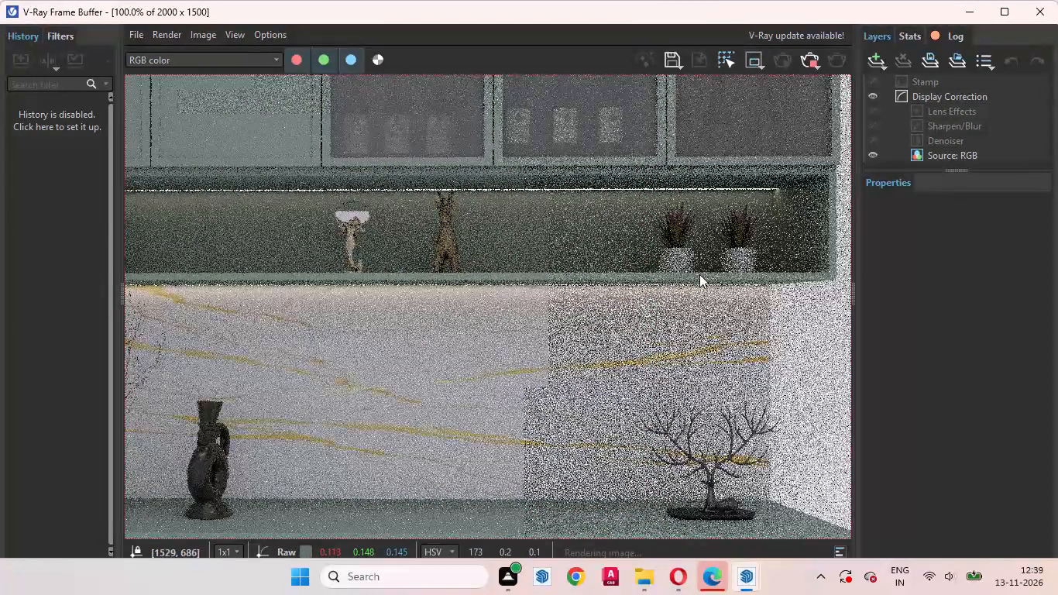
middle_drag(623, 273, 460, 258)
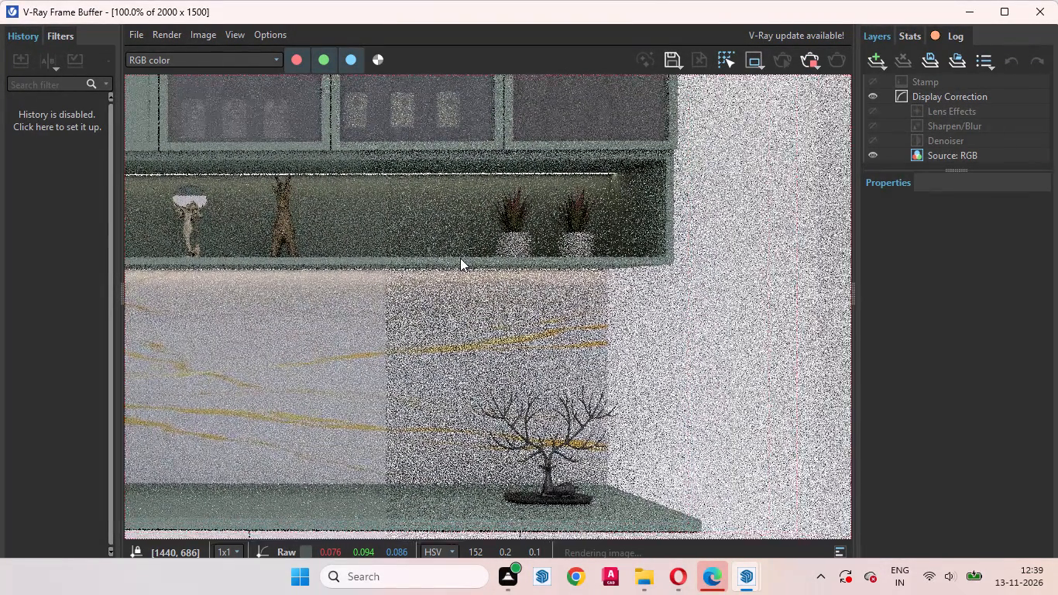
middle_drag(460, 258, 710, 193)
middle_drag(502, 279, 436, 273)
scroll(577, 273, down, 1)
Examine the marble backsplash, countertop decor, and the base drawers, doors, knobs and green plinth up close in the render.
middle_drag(596, 293, 584, 274)
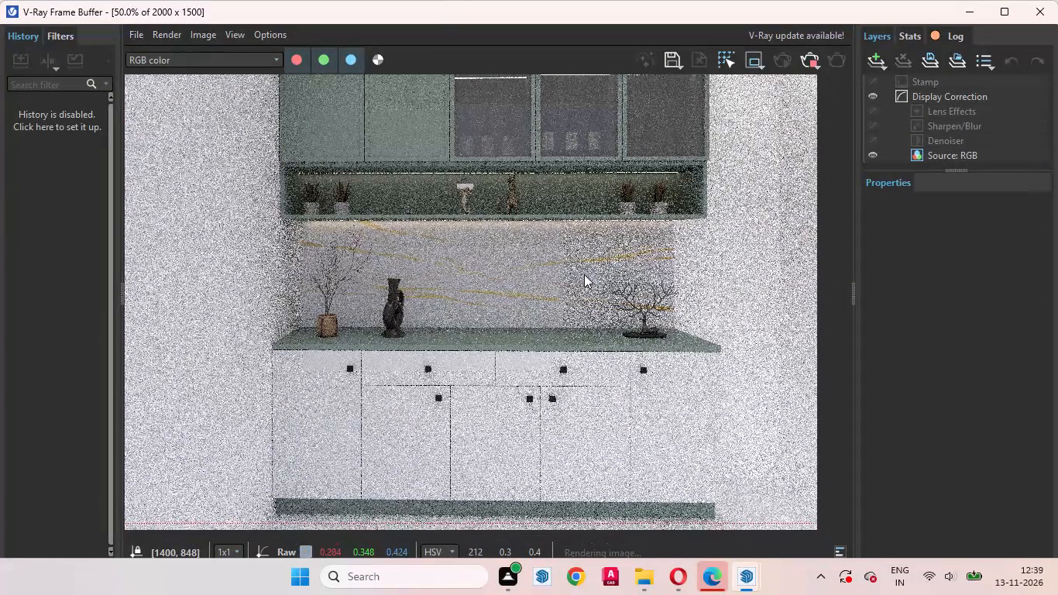
middle_drag(584, 274, 584, 270)
scroll(469, 260, up, 1)
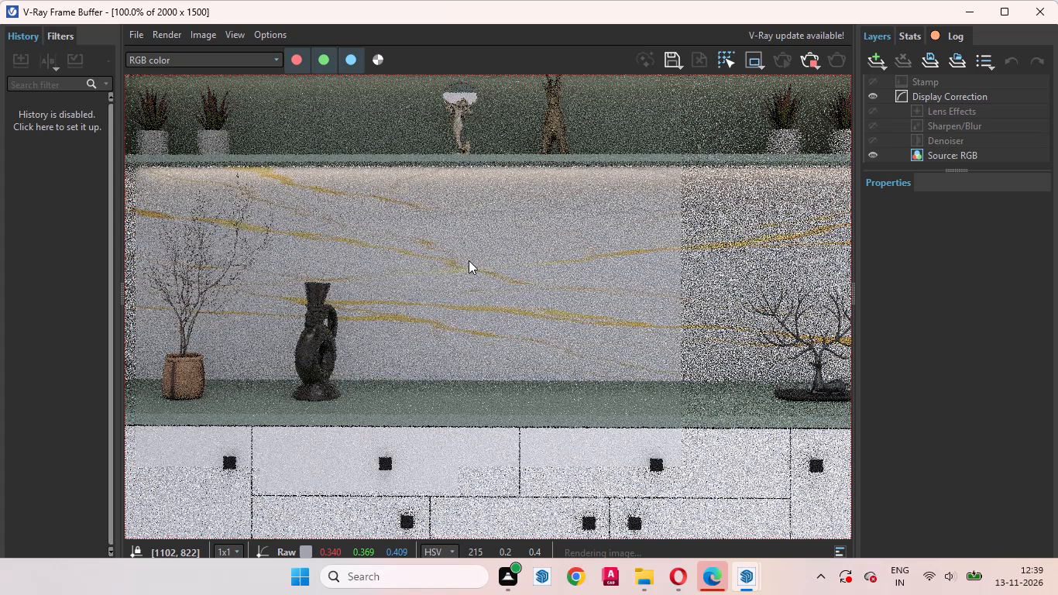
middle_drag(560, 289, 696, 298)
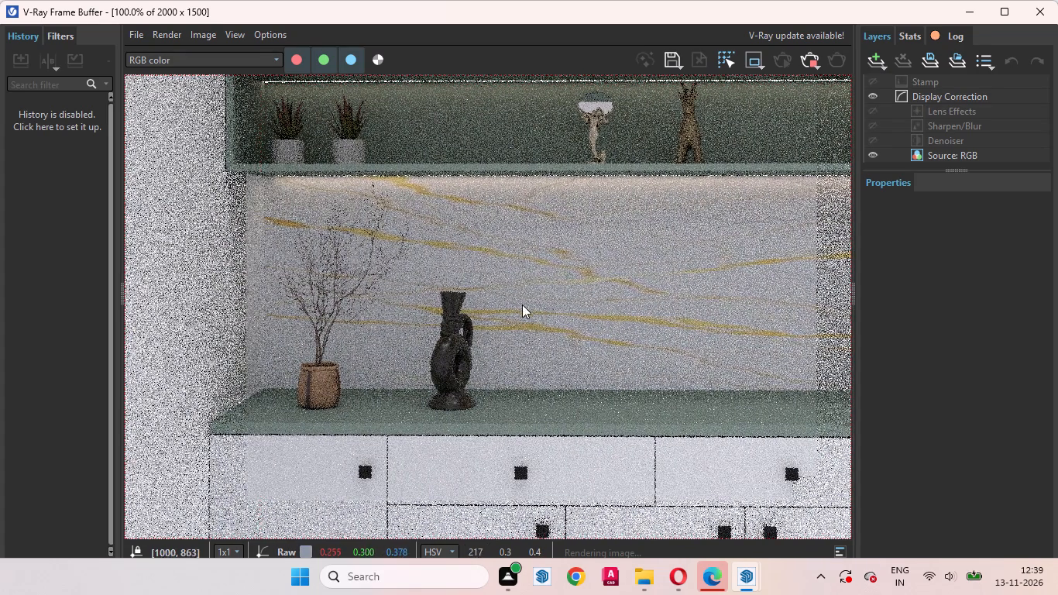
middle_drag(590, 372, 583, 208)
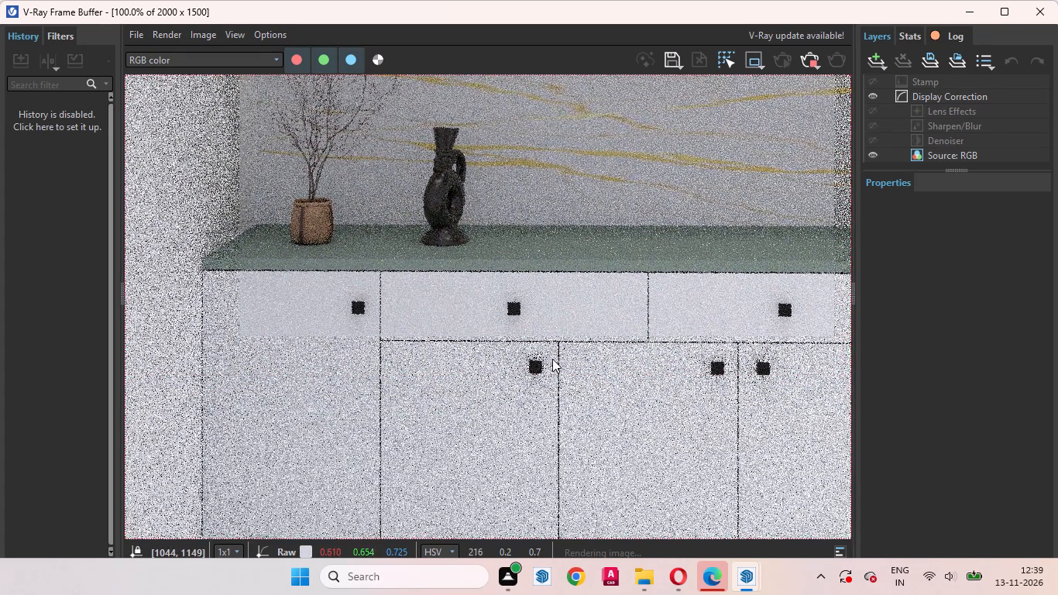
middle_drag(551, 358, 554, 253)
middle_drag(486, 356, 465, 289)
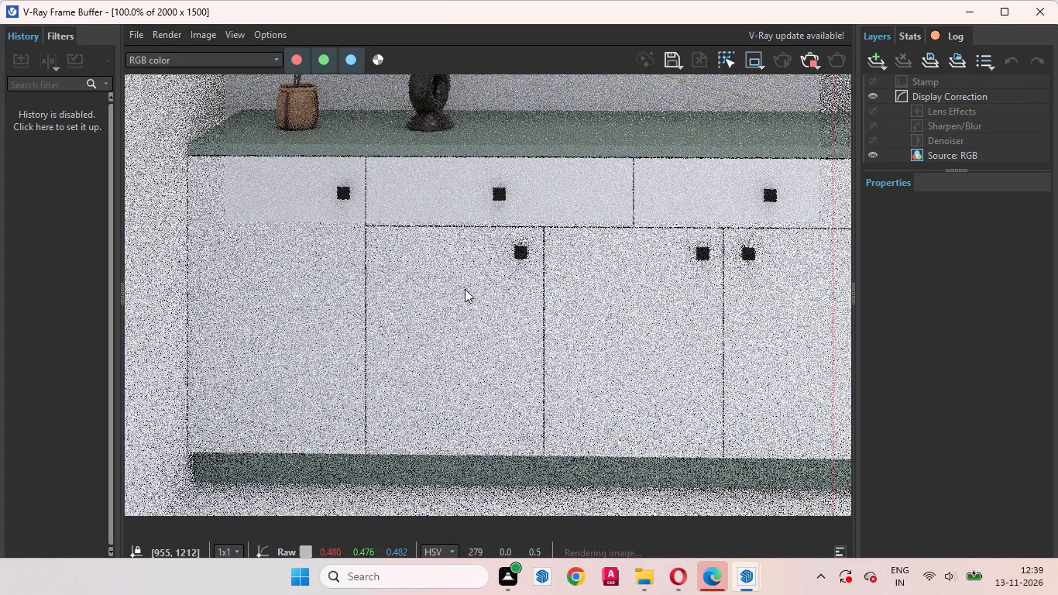
middle_drag(465, 289, 462, 288)
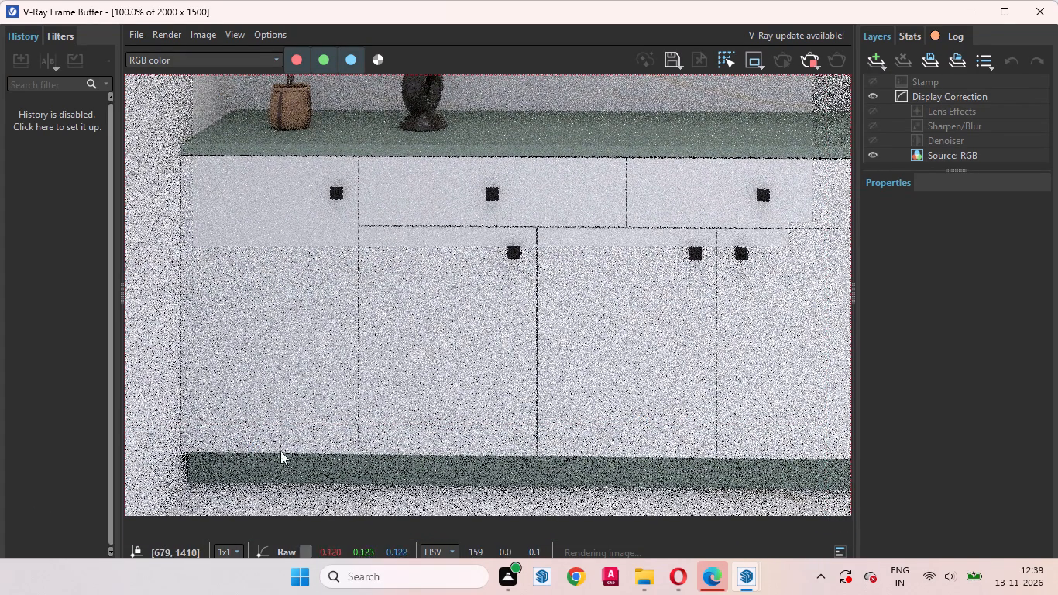
middle_drag(510, 267, 280, 182)
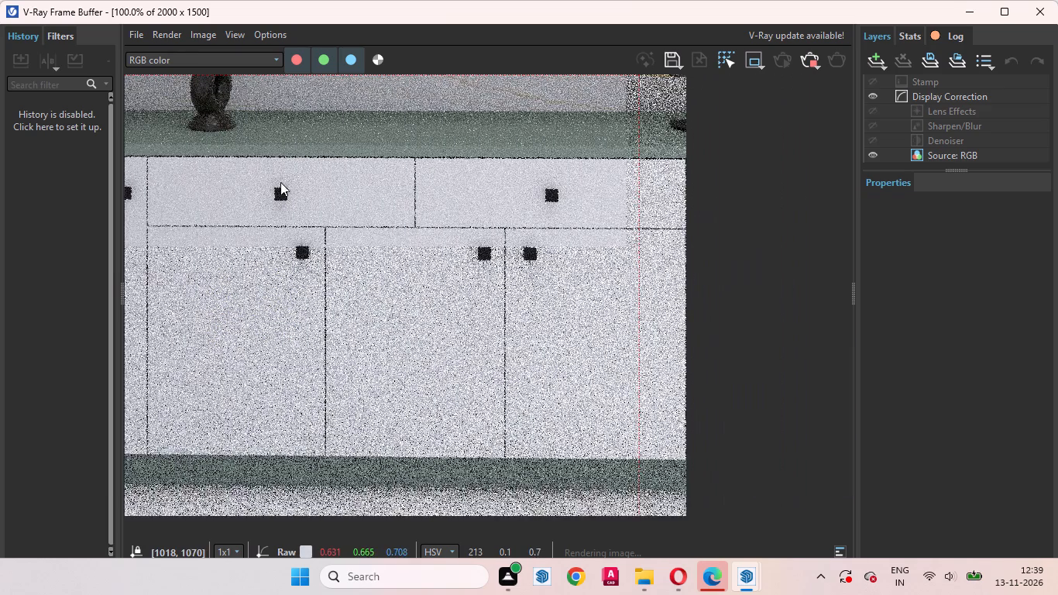
middle_drag(280, 182, 266, 181)
middle_drag(465, 186, 221, 194)
middle_drag(412, 186, 561, 333)
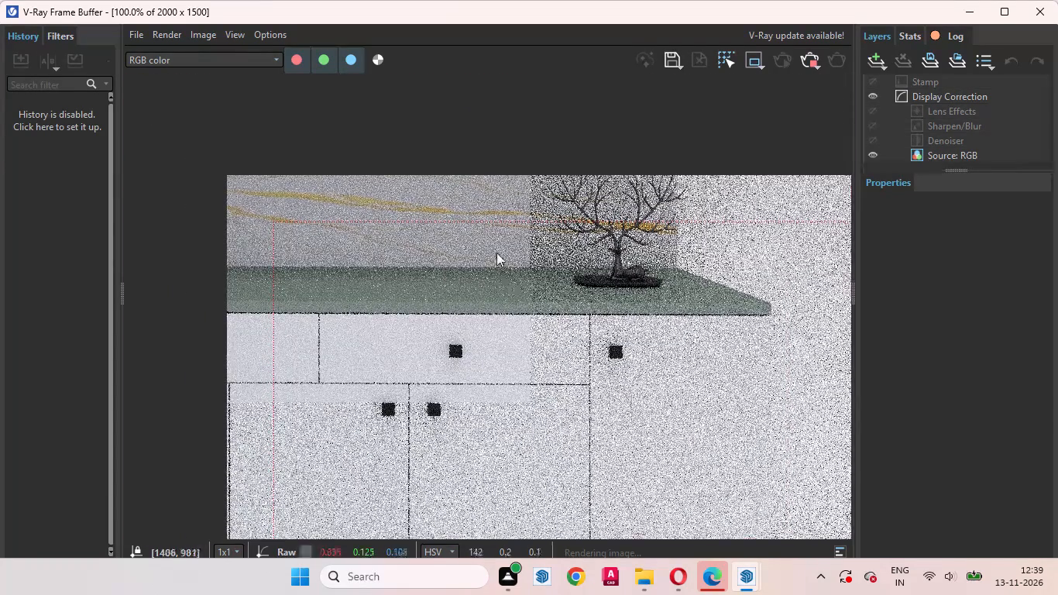
middle_drag(517, 267, 663, 390)
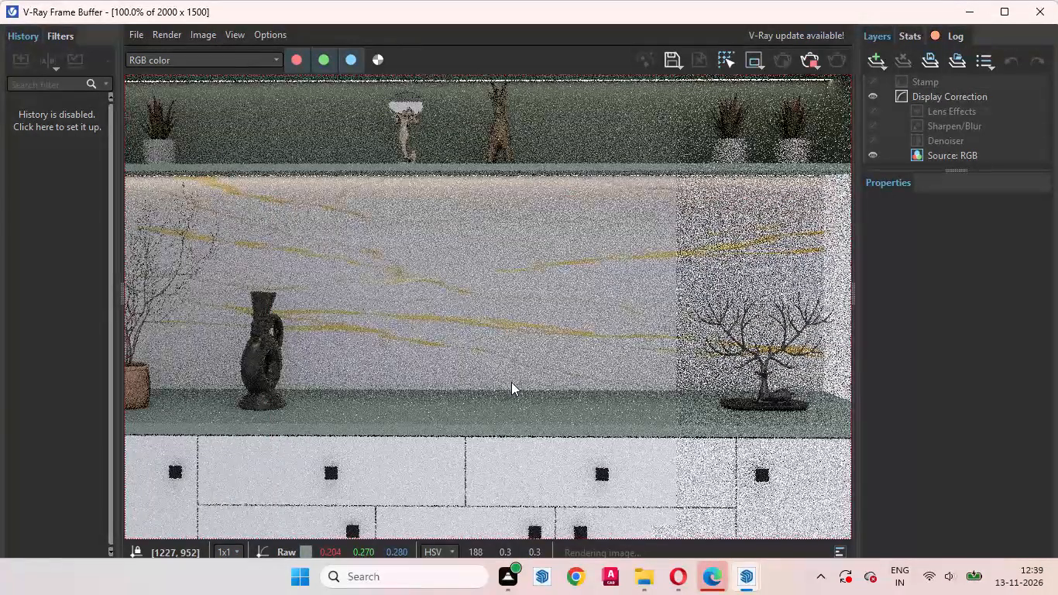
Check the full cabinet composition again, comparing the wall cabinets, lit shelf, backsplash and base units as the render refines.
scroll(583, 335, down, 1)
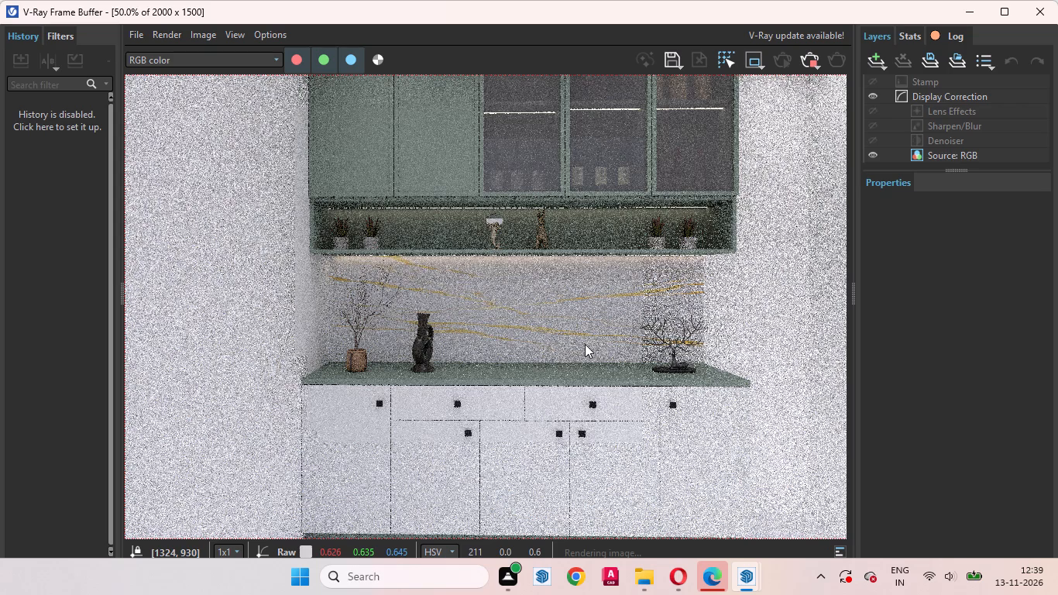
scroll(592, 345, down, 1)
scroll(589, 303, up, 1)
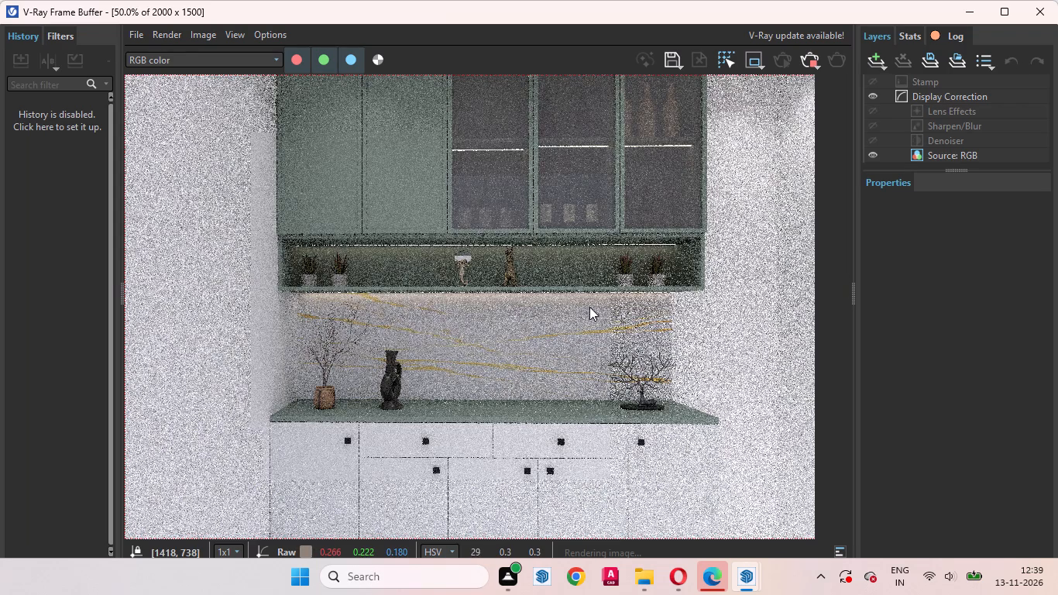
scroll(597, 314, down, 1)
middle_drag(541, 328, 541, 323)
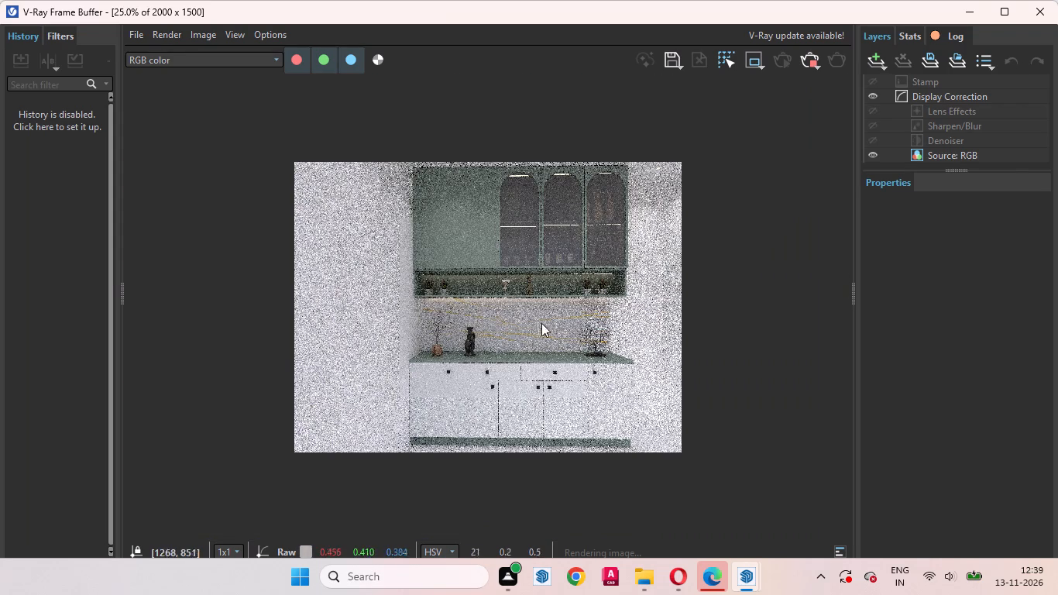
middle_drag(541, 323, 579, 264)
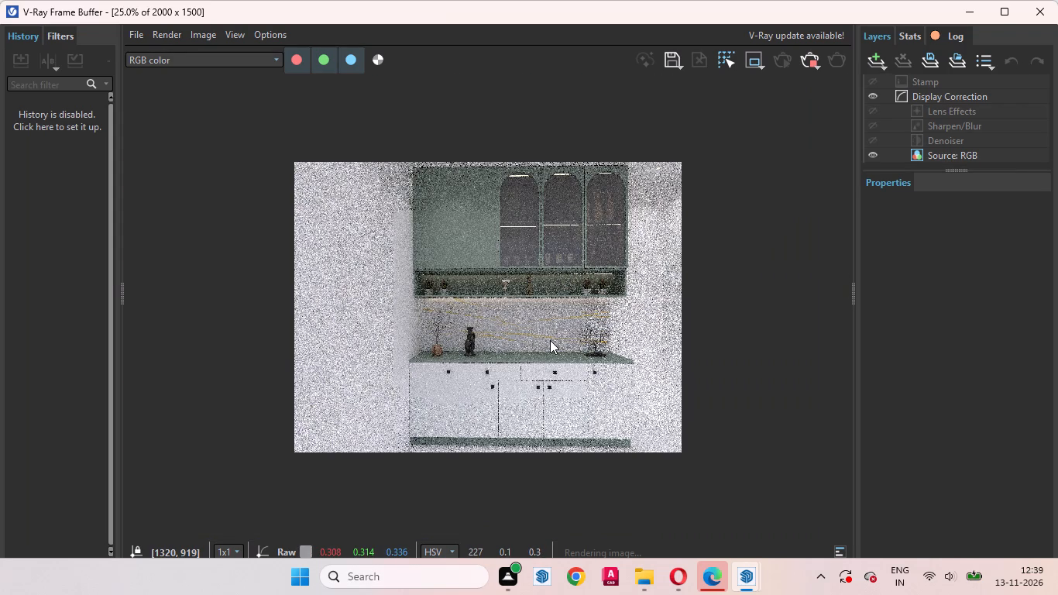
Inspect the green wall cabinet doors' arched outlines, edges and surface, plus the adjoining wall, in the newly refined render areas.
scroll(476, 212, up, 1)
scroll(428, 156, up, 1)
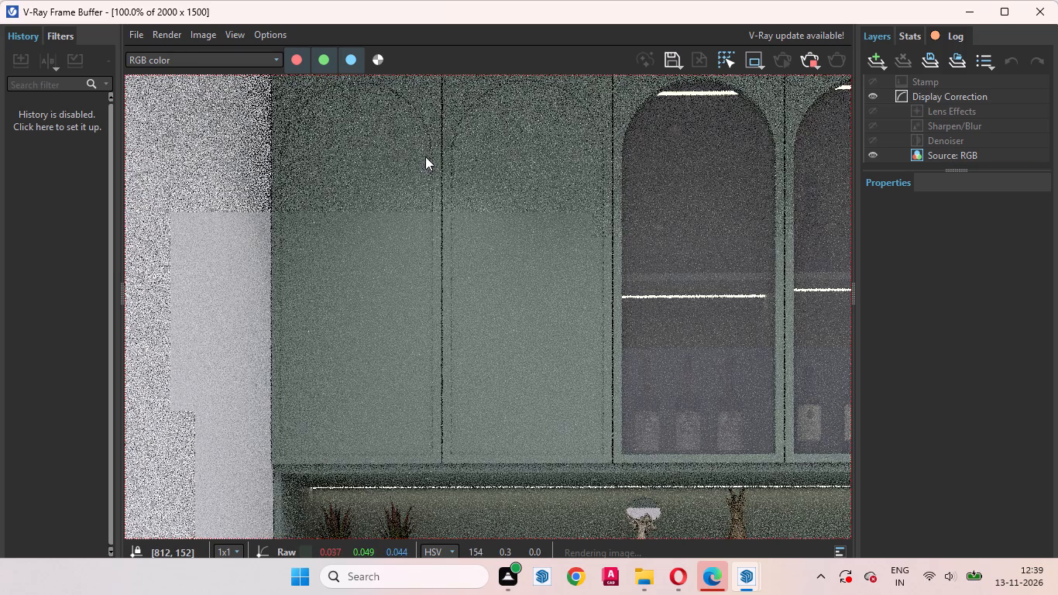
middle_drag(423, 270, 503, 330)
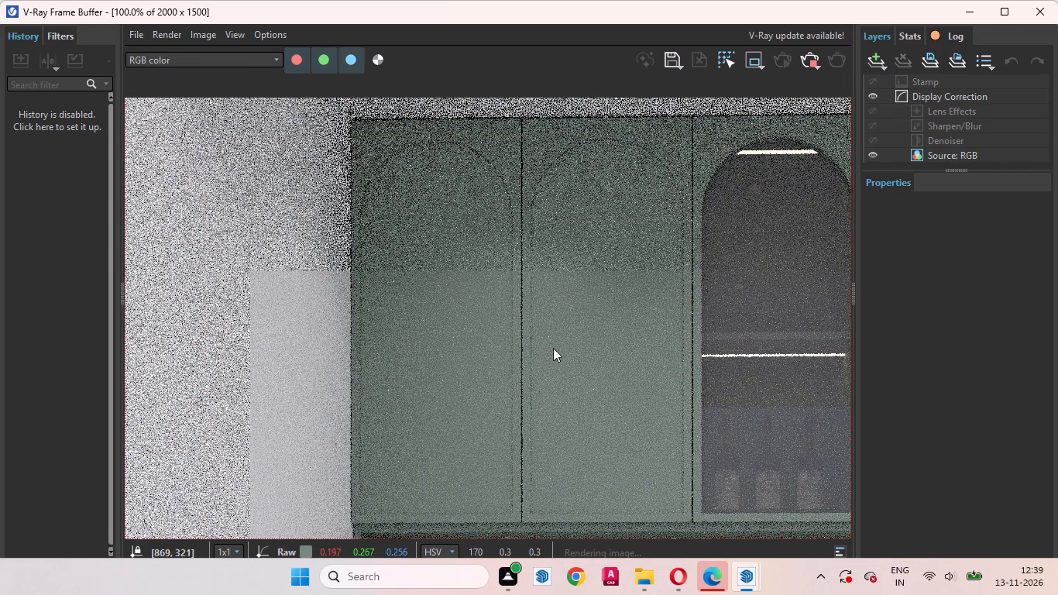
scroll(534, 322, up, 1)
scroll(521, 322, down, 1)
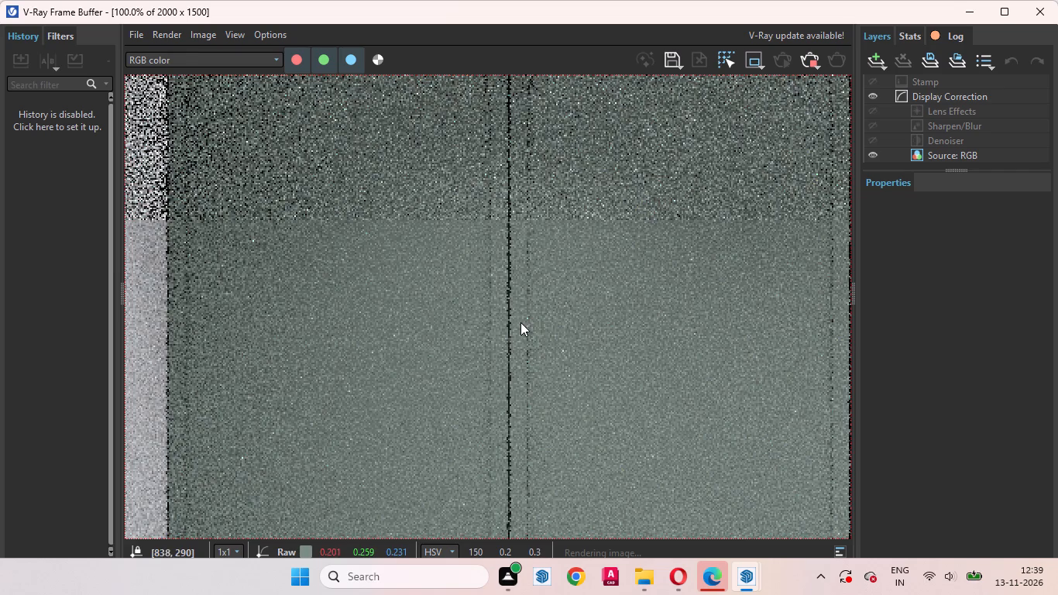
middle_drag(702, 415, 705, 308)
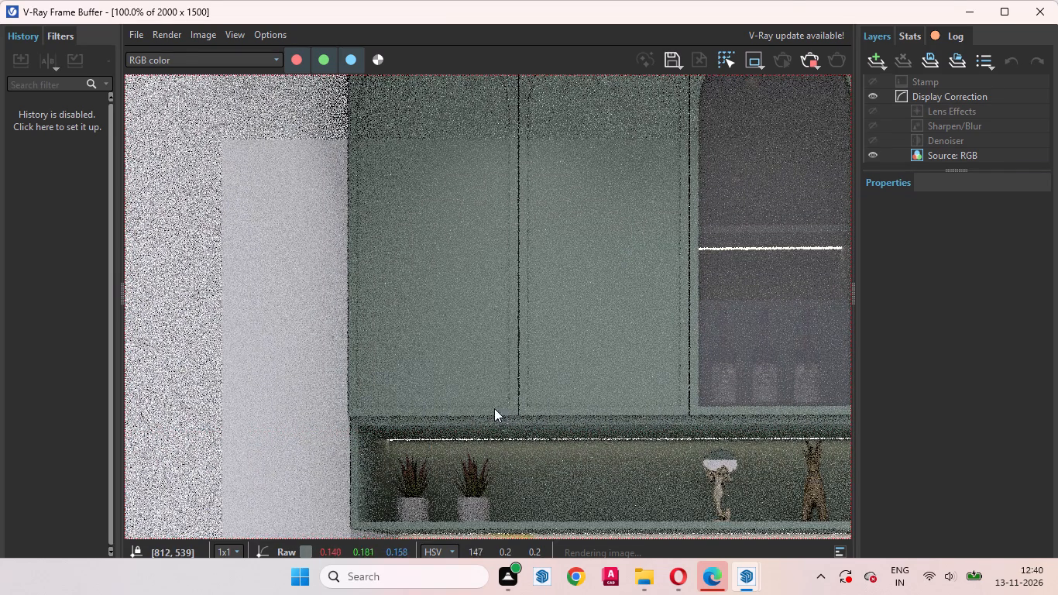
middle_drag(472, 397, 575, 515)
scroll(575, 515, up, 1)
middle_drag(539, 294, 559, 492)
scroll(546, 317, down, 2)
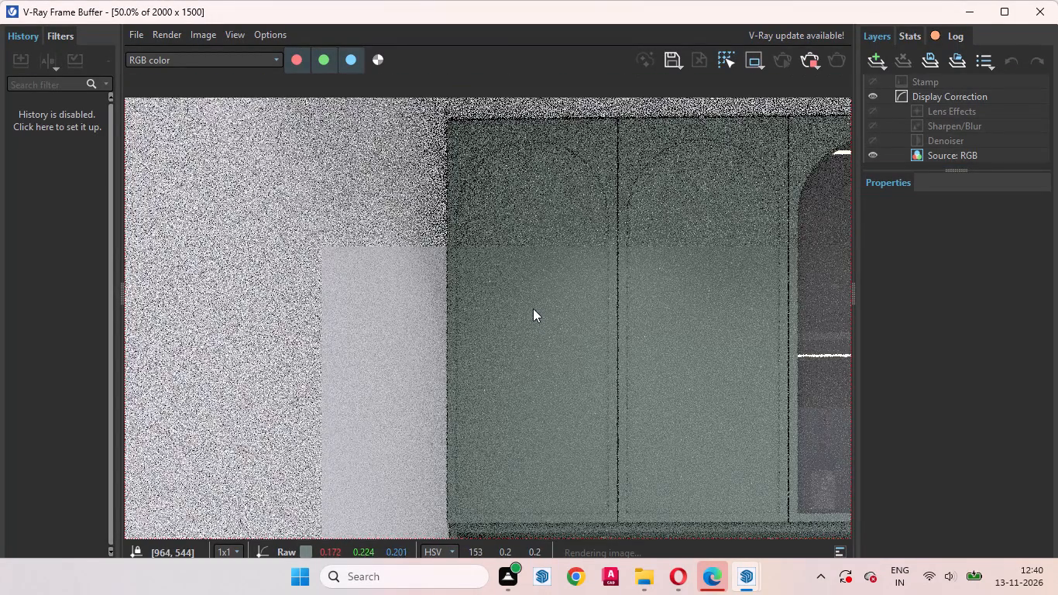
scroll(481, 130, up, 1)
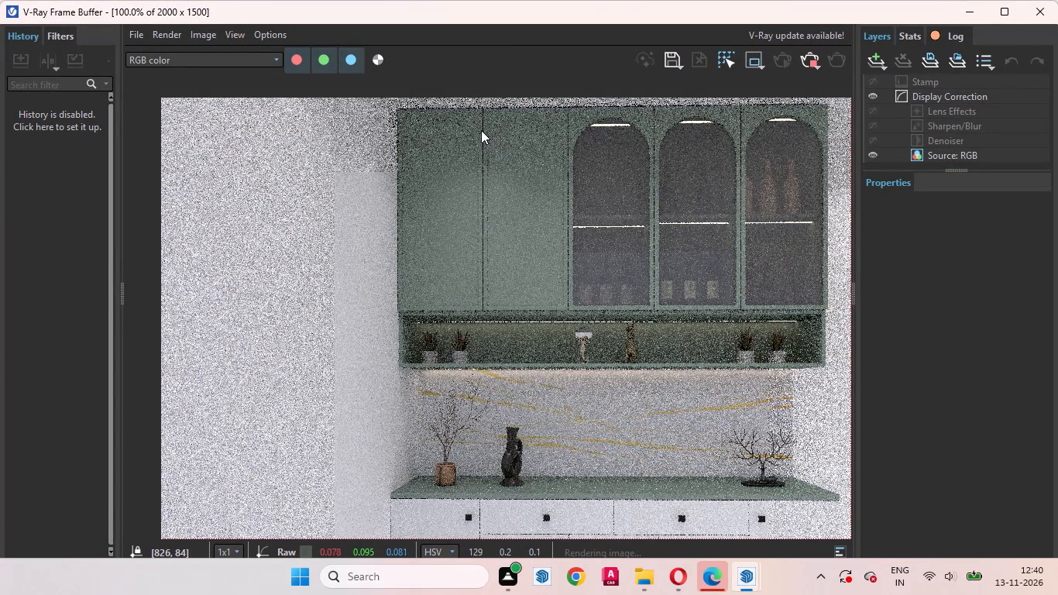
Review the overall cabinet render again, from the arched glass wall cabinets down to the backsplash and base units.
scroll(515, 236, down, 1)
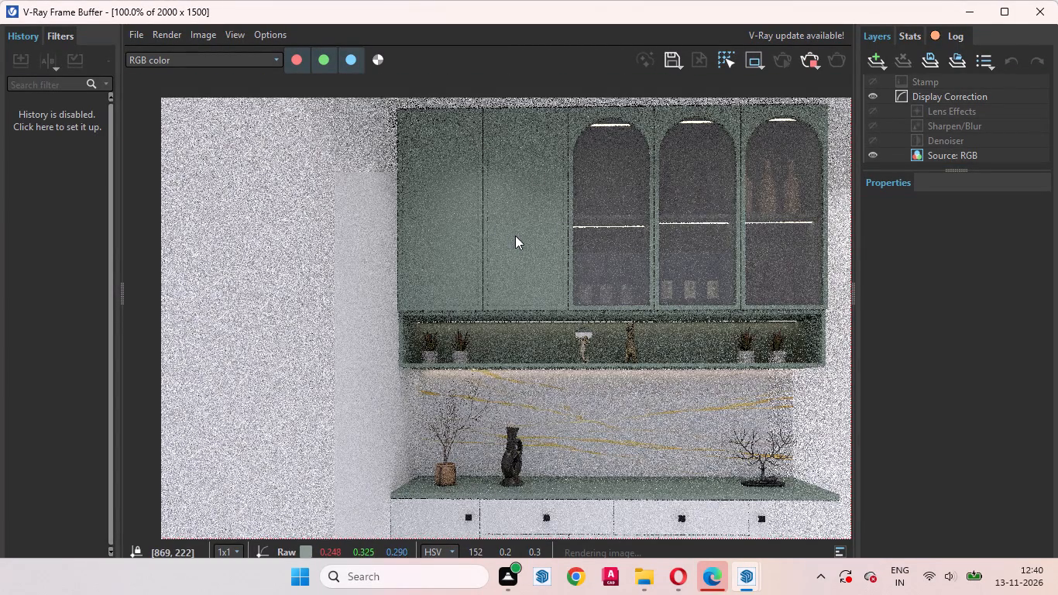
middle_drag(551, 316, 532, 177)
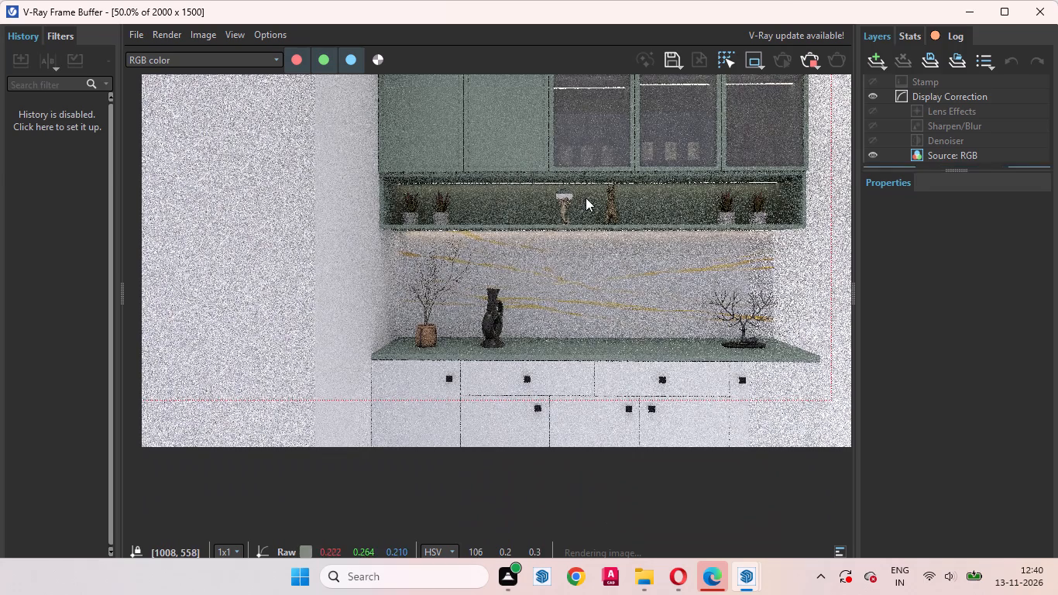
middle_drag(643, 325, 593, 247)
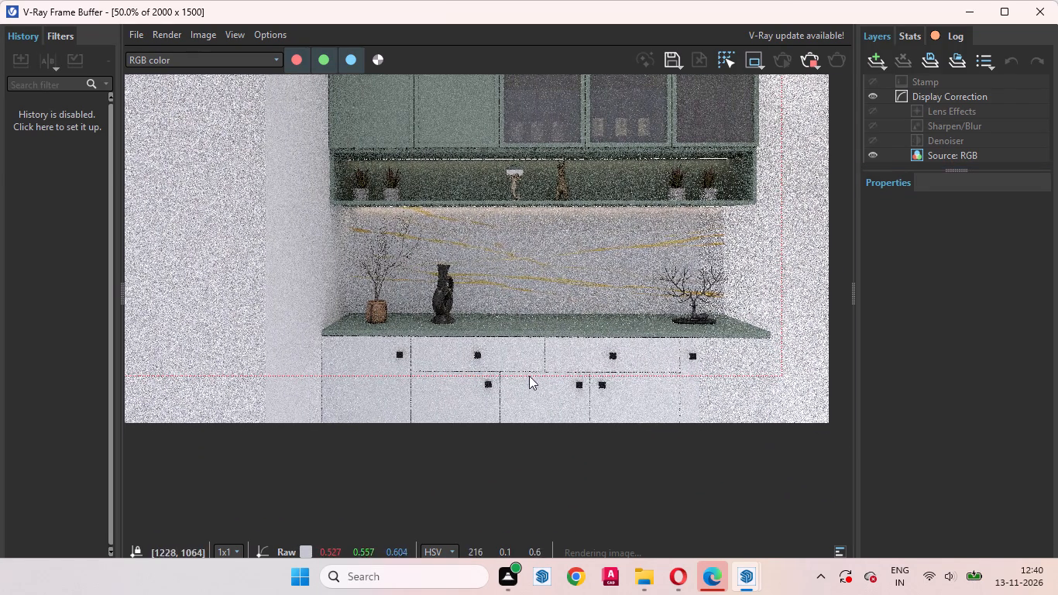
scroll(642, 332, down, 1)
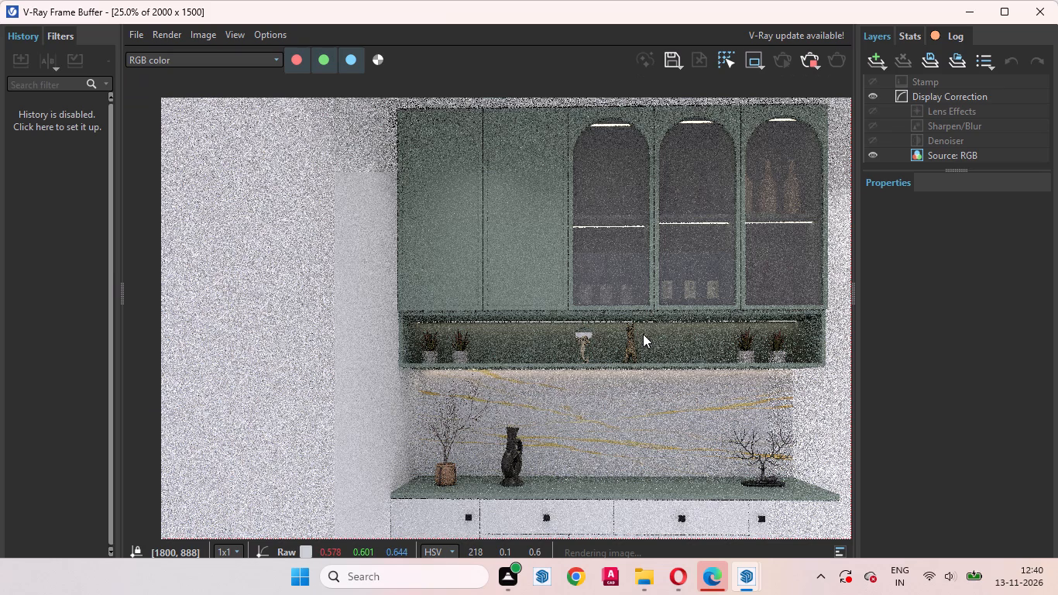
scroll(581, 292, down, 1)
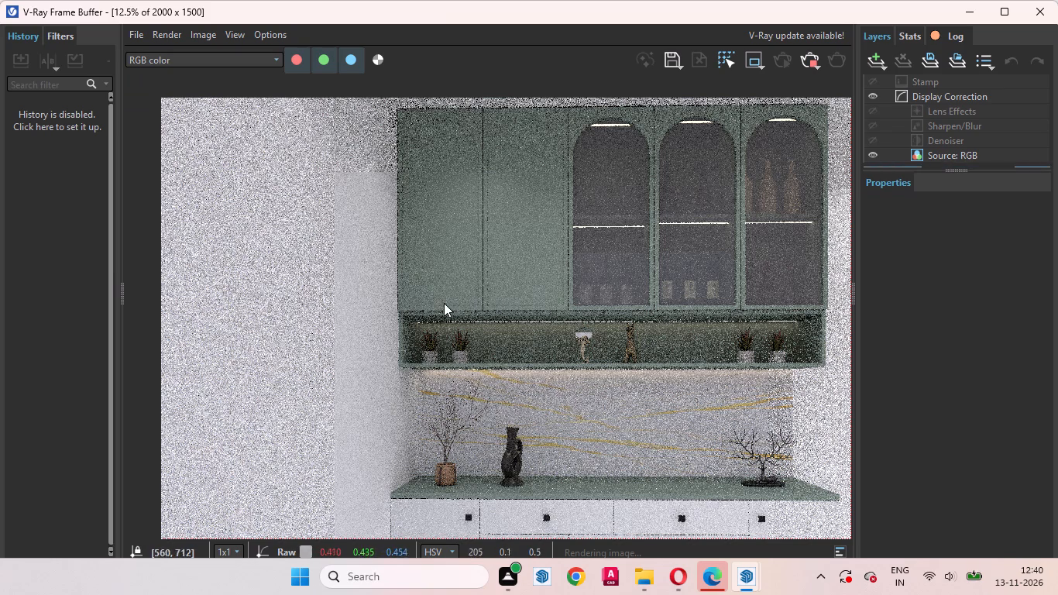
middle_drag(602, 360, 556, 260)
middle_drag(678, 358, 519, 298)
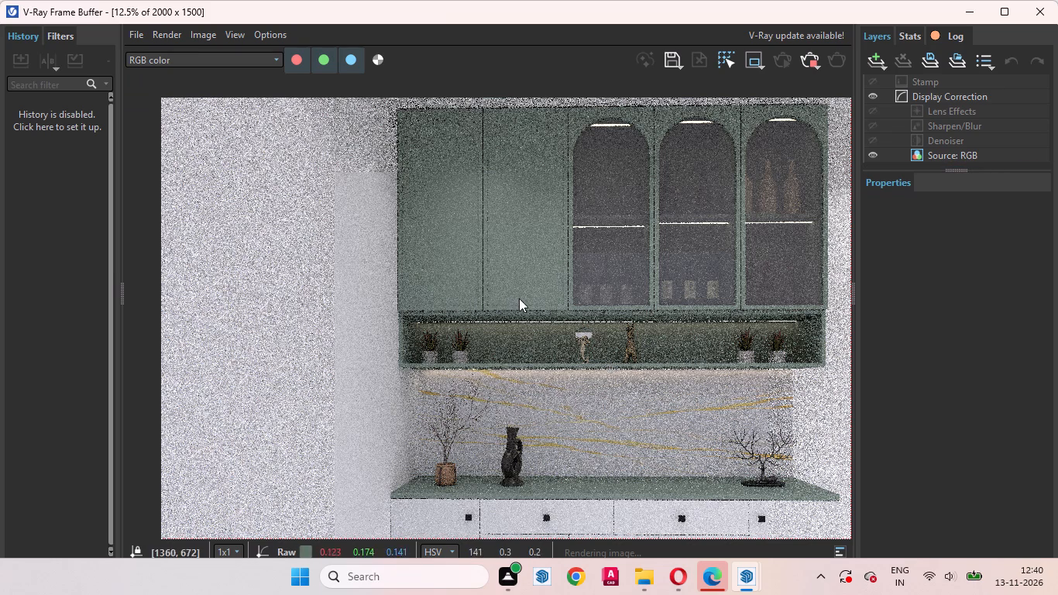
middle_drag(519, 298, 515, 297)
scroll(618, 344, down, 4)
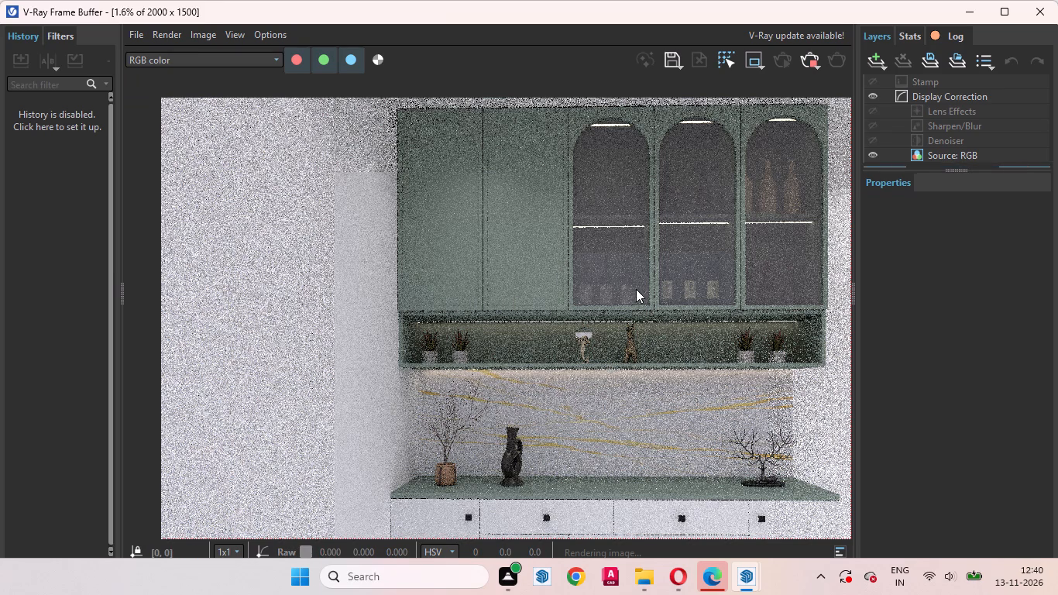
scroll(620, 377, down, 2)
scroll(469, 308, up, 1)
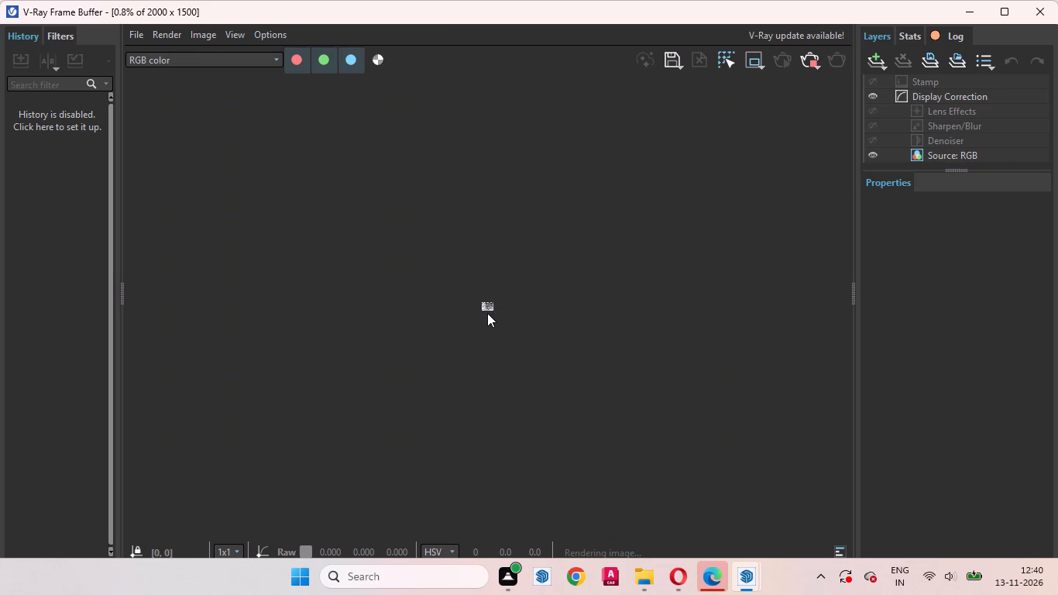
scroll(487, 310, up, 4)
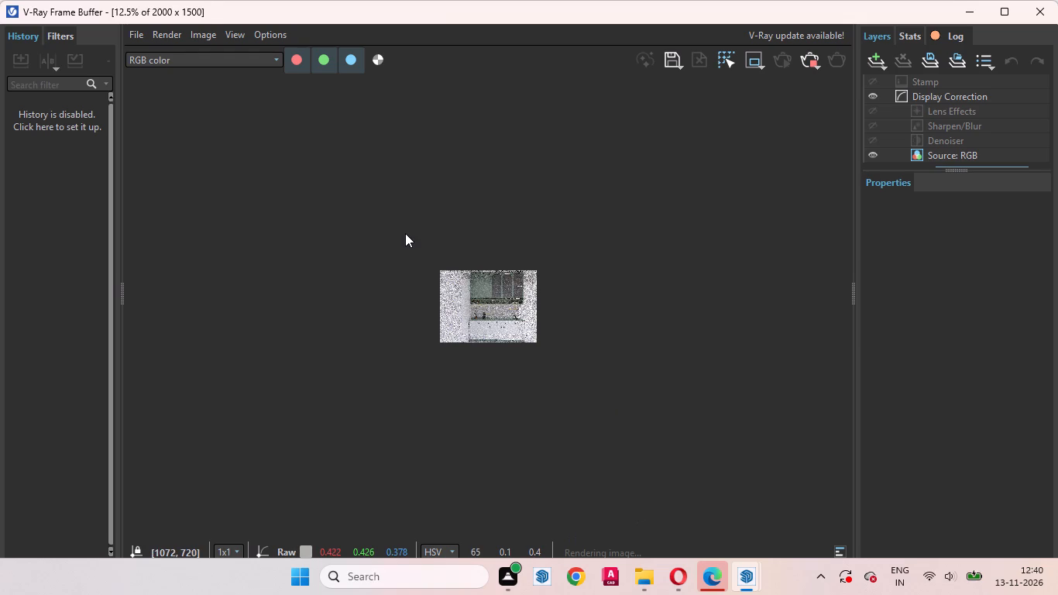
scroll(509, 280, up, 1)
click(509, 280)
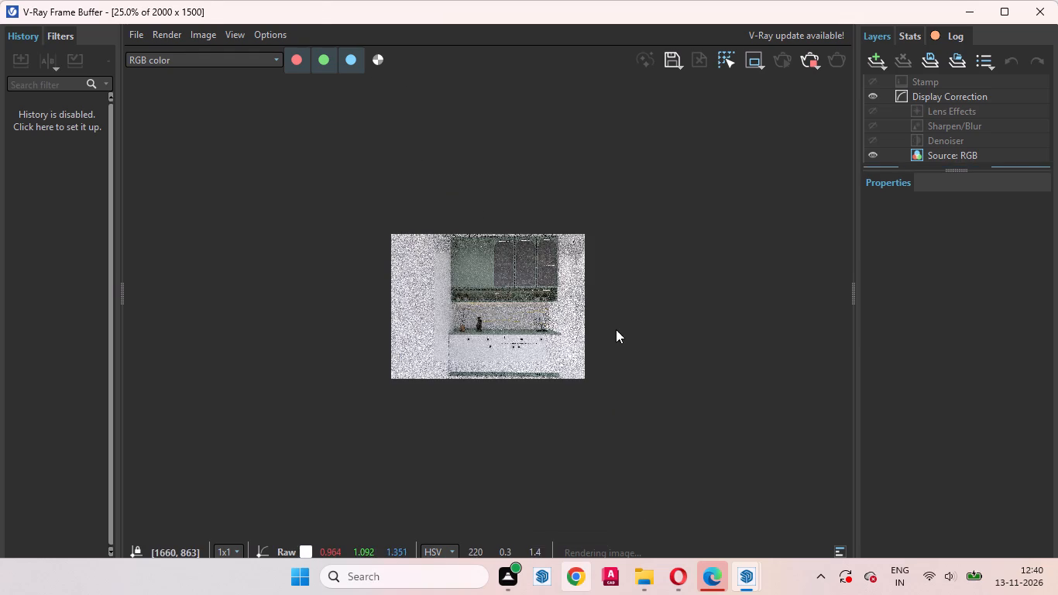
Examine the lit shelf decor, marble backsplash, arched glass wall cabinets and base doors up close and in full as the render refines.
scroll(505, 295, up, 2)
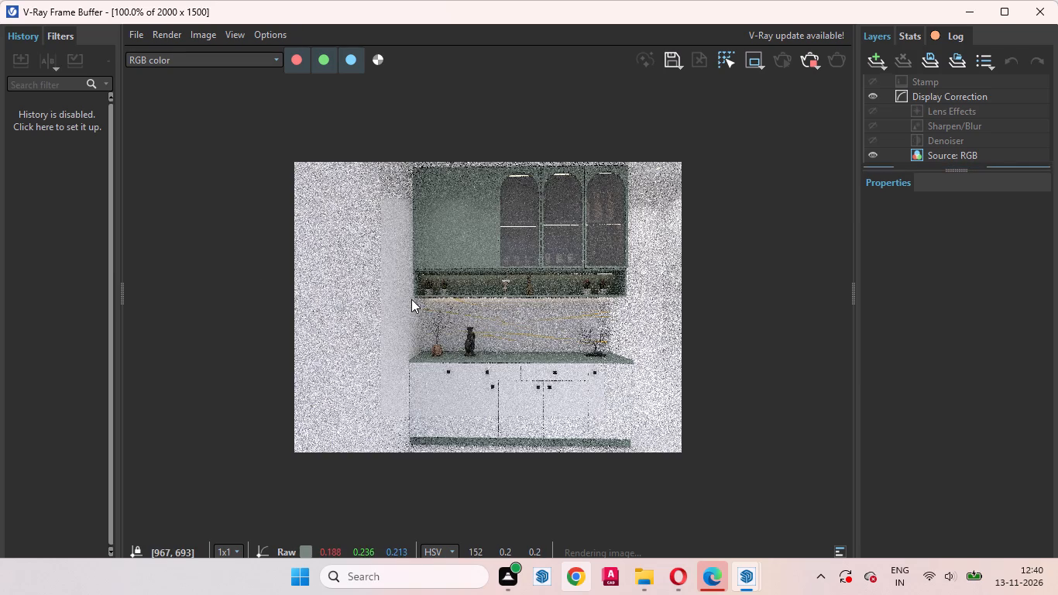
scroll(579, 264, down, 1)
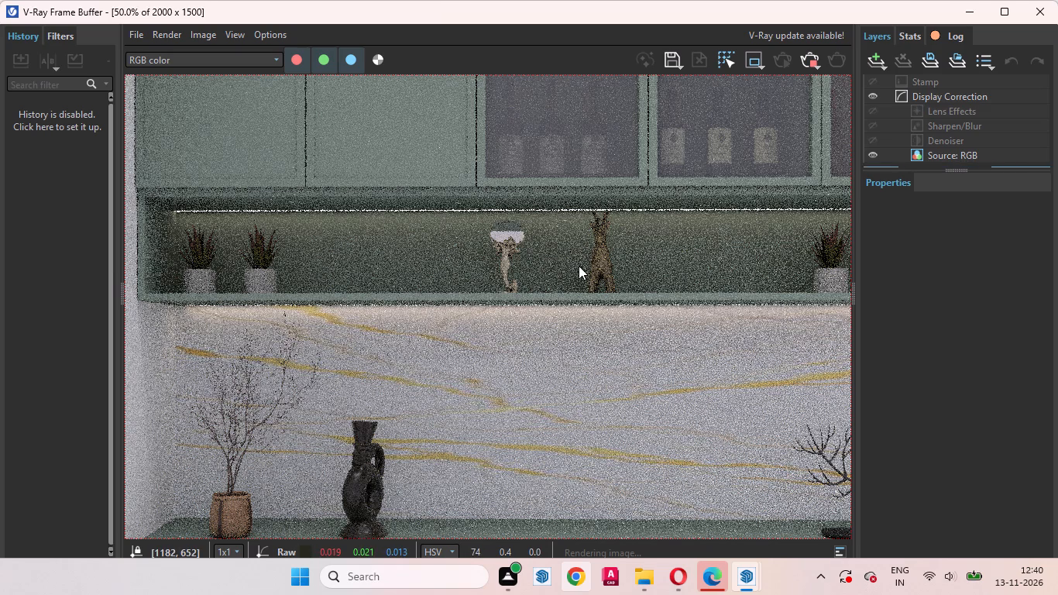
scroll(551, 337, down, 1)
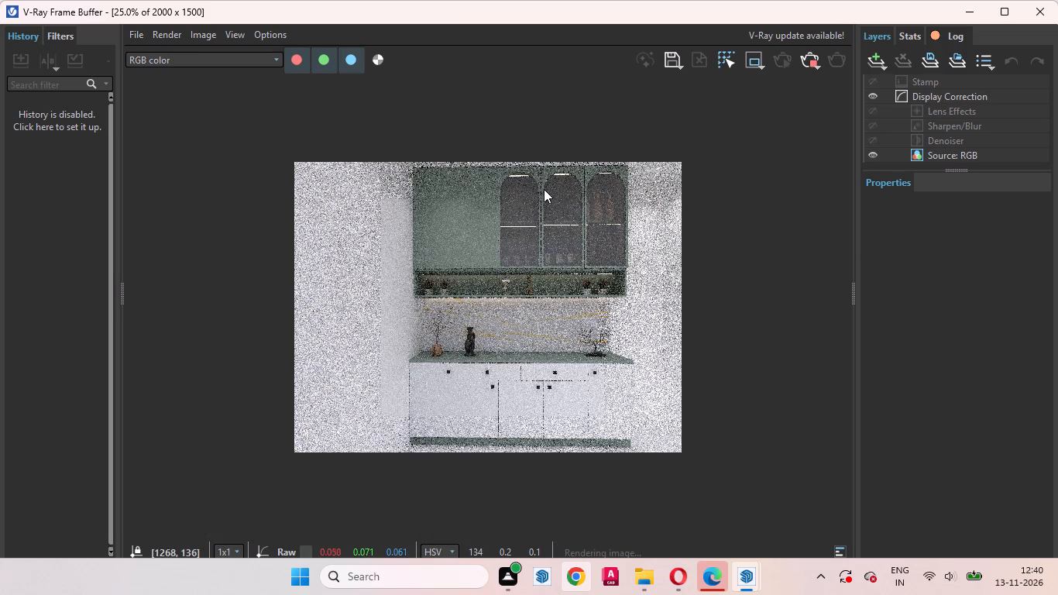
scroll(544, 189, up, 1)
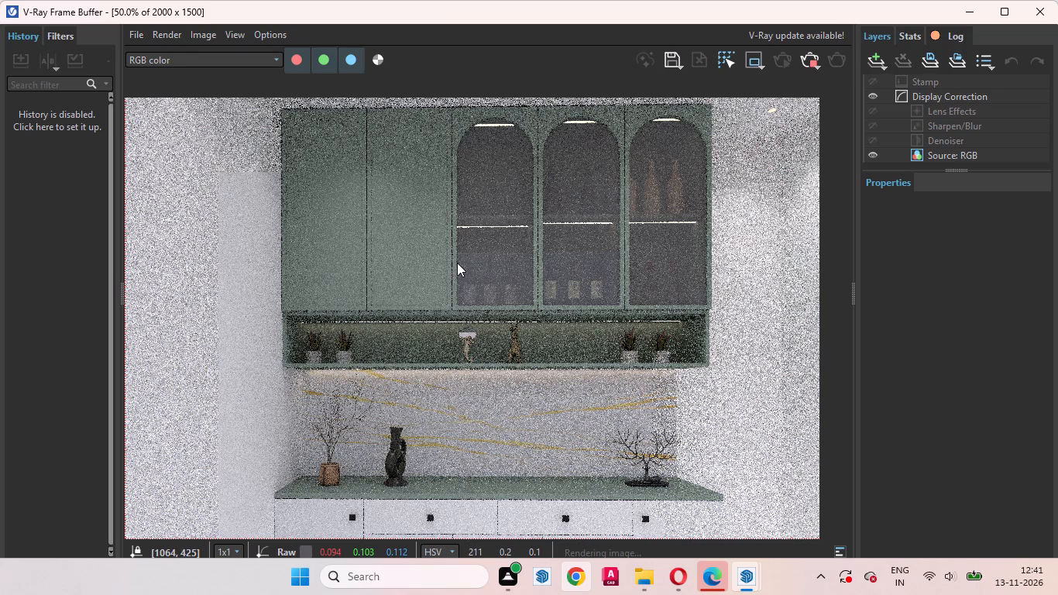
scroll(521, 209, down, 1)
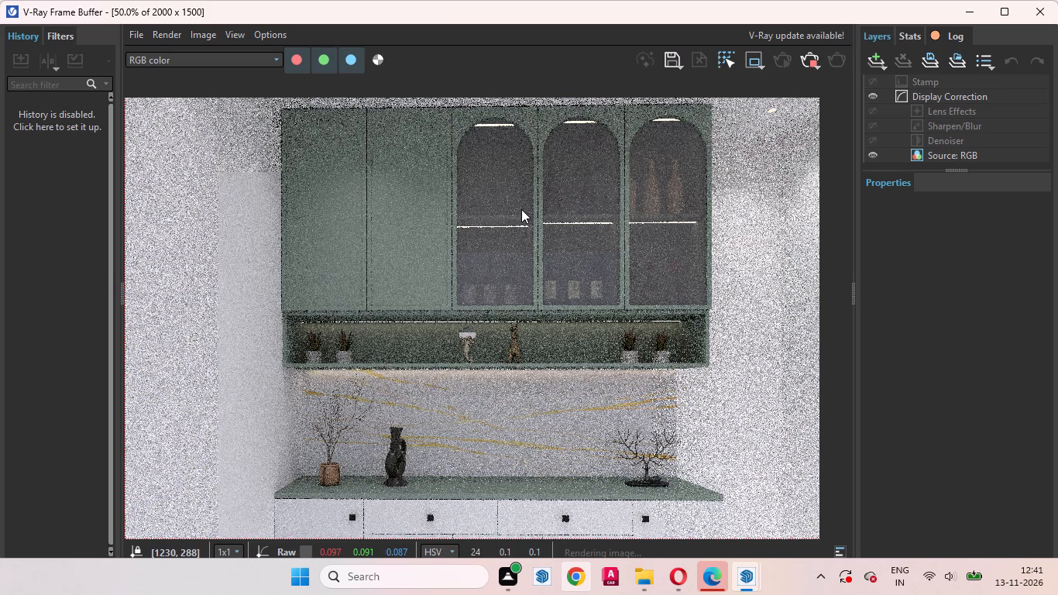
scroll(521, 209, down, 1)
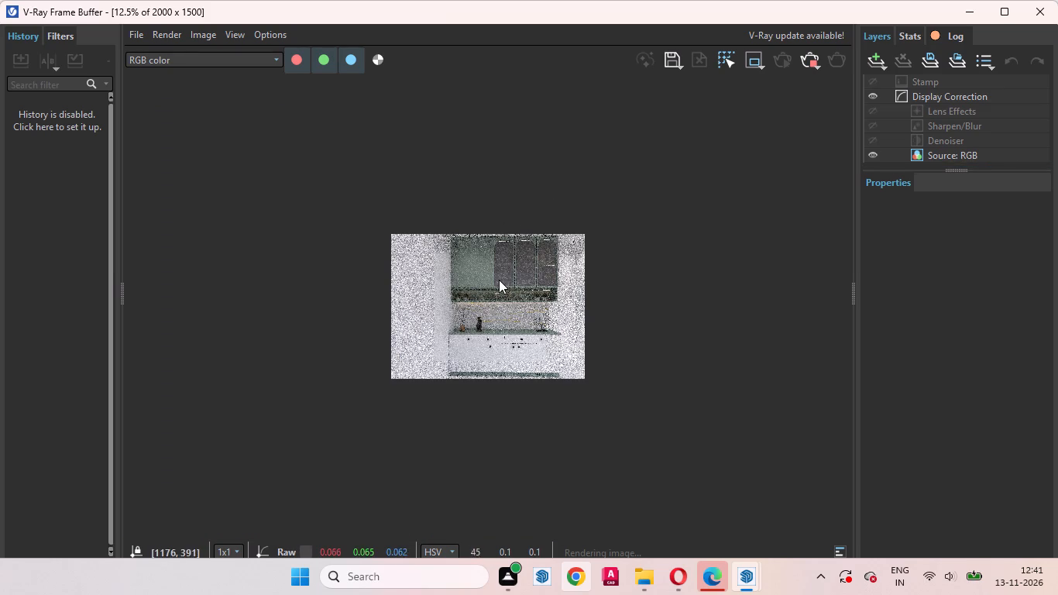
scroll(499, 284, up, 1)
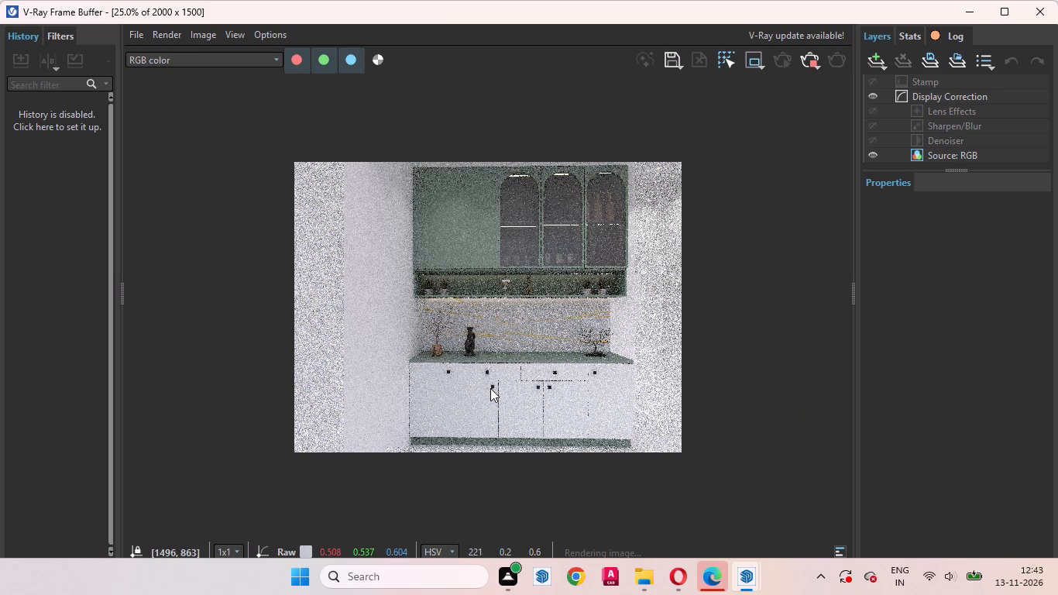
scroll(490, 388, up, 1)
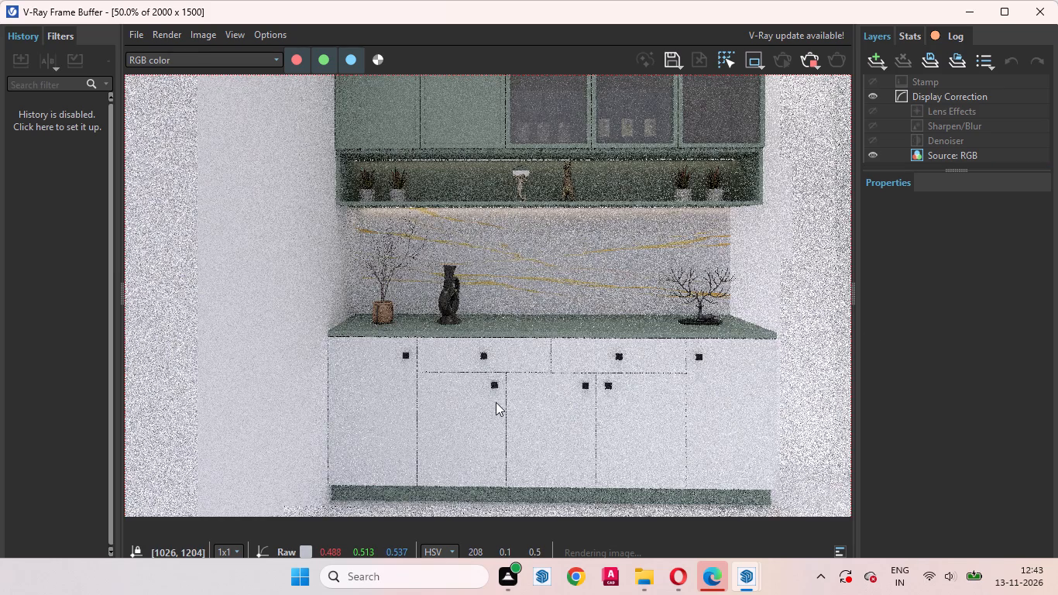
scroll(514, 405, down, 2)
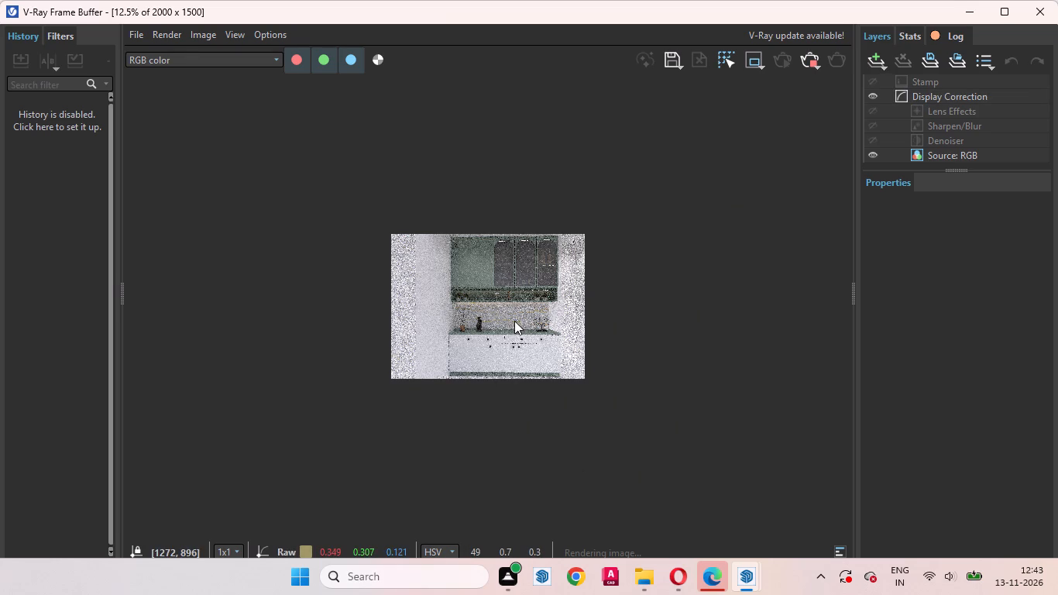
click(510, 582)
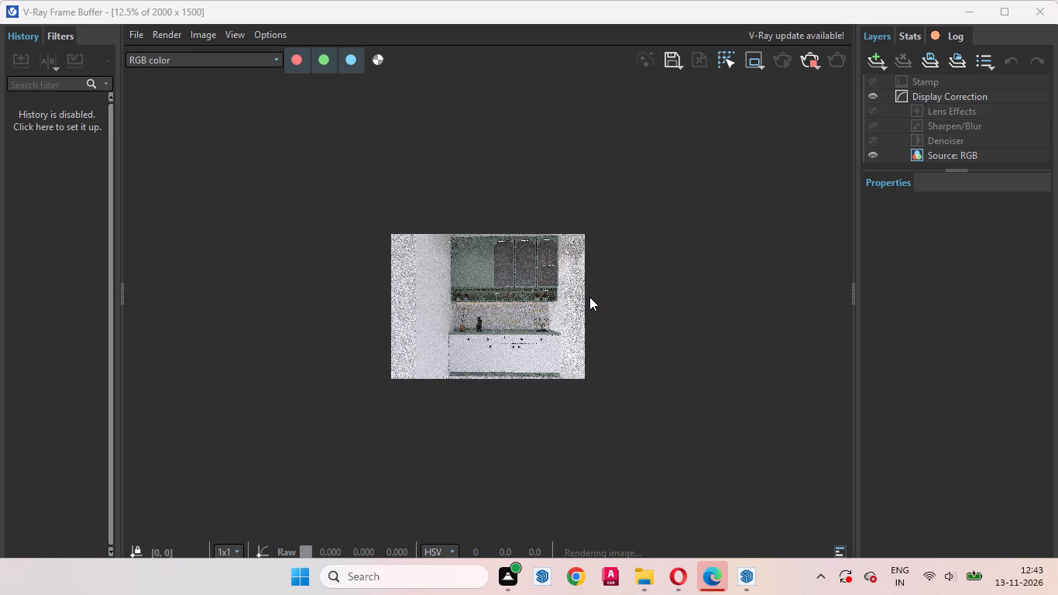
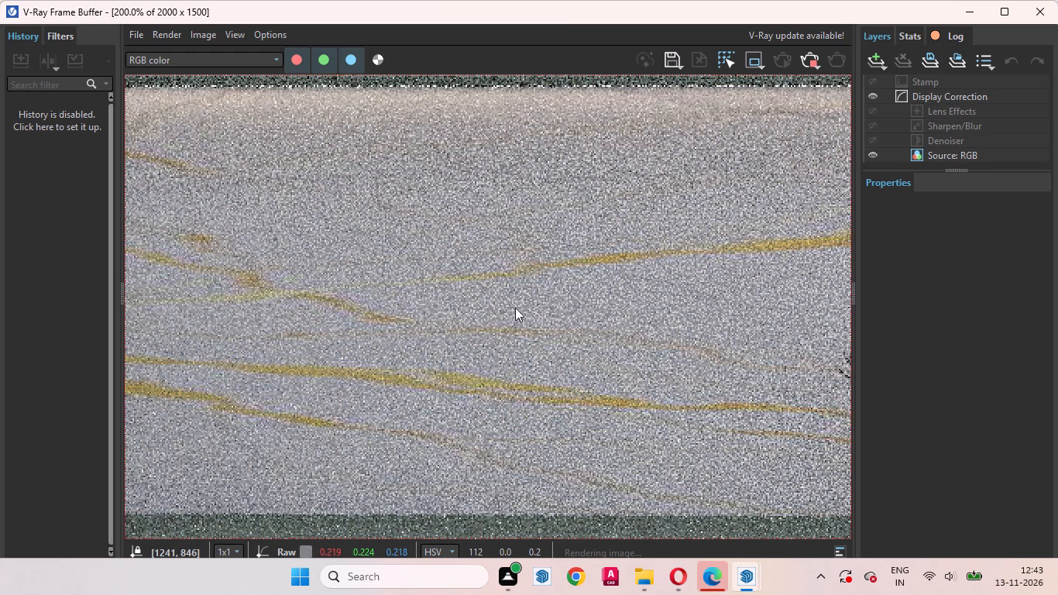
Review the refining render from the marble backsplash up to the arched wall cabinets and out to the full composition.
scroll(475, 302, down, 2)
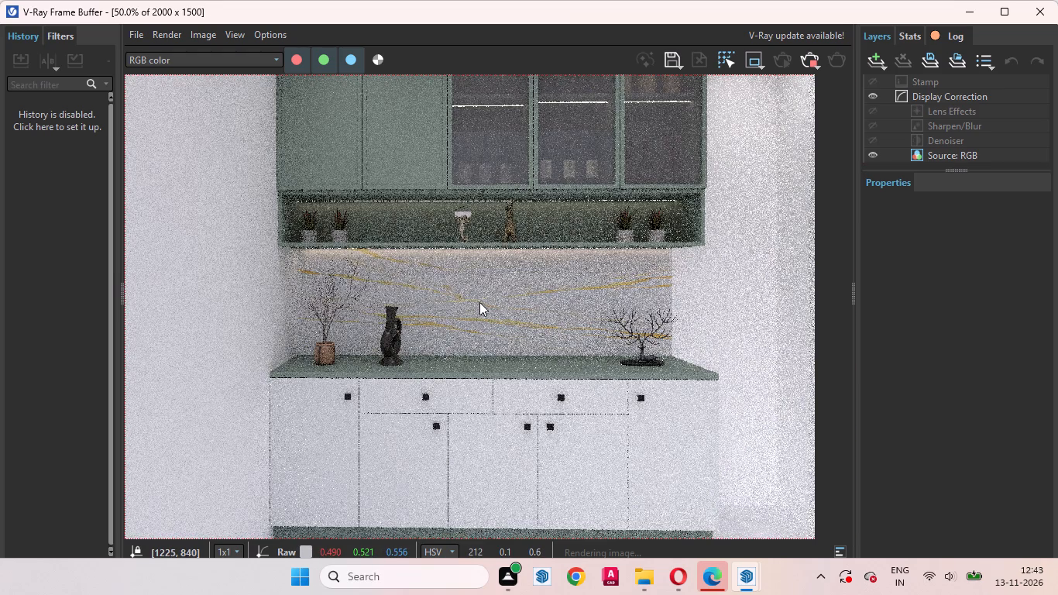
middle_drag(535, 284, 518, 380)
middle_drag(485, 292, 472, 318)
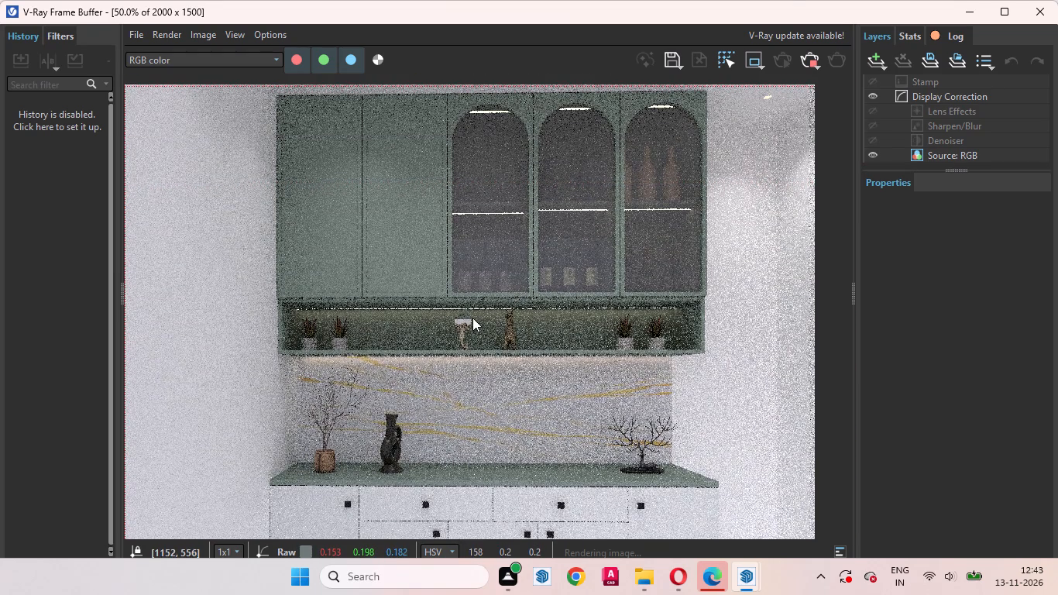
middle_drag(472, 318, 689, 317)
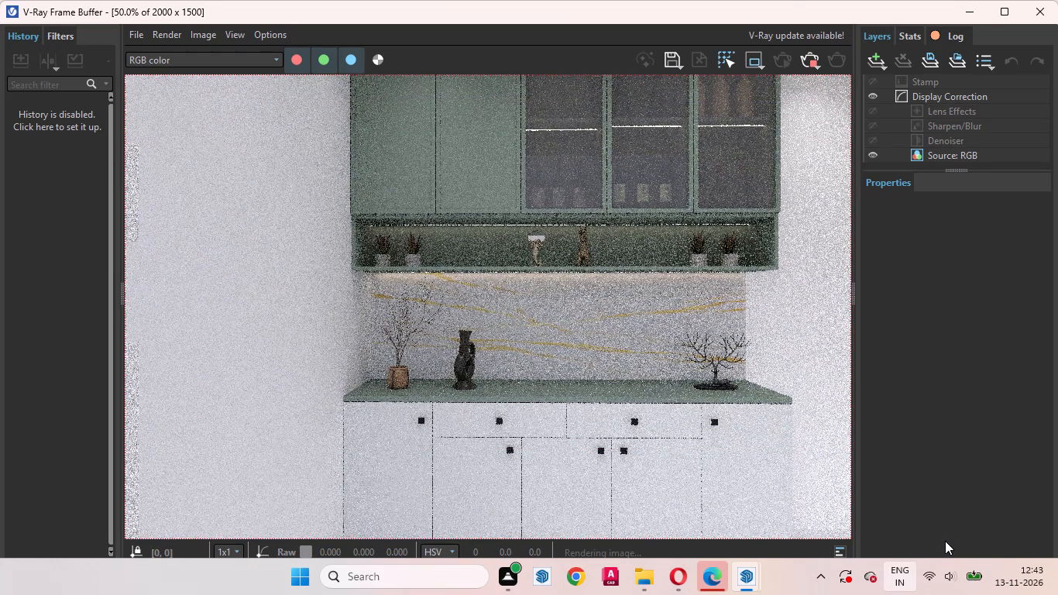
scroll(433, 301, down, 1)
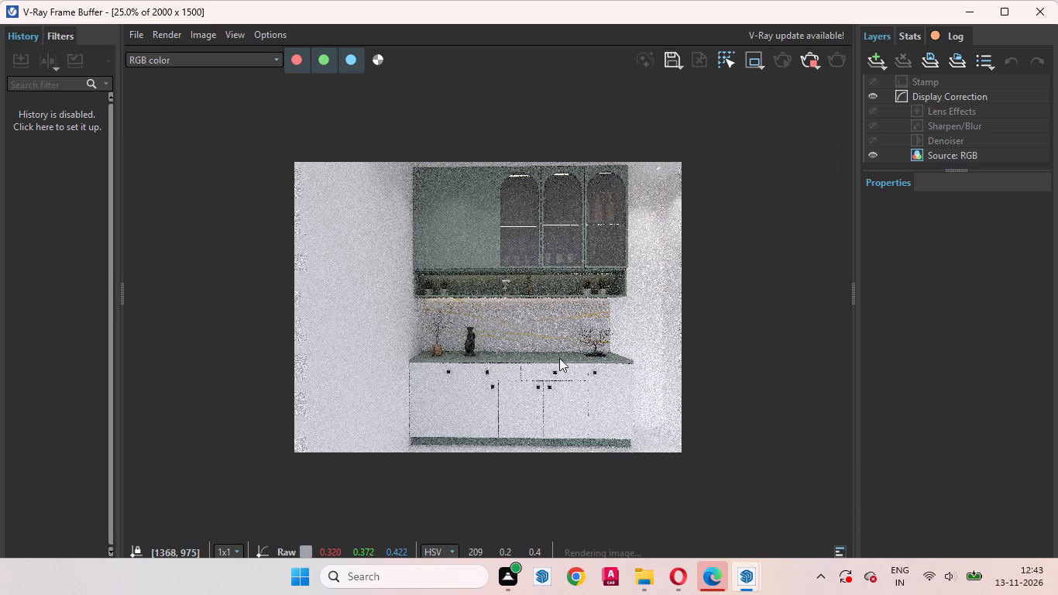
Examine the cabinet room and the neighbouring room in the SketchUp model from the front and slightly above.
click(961, 7)
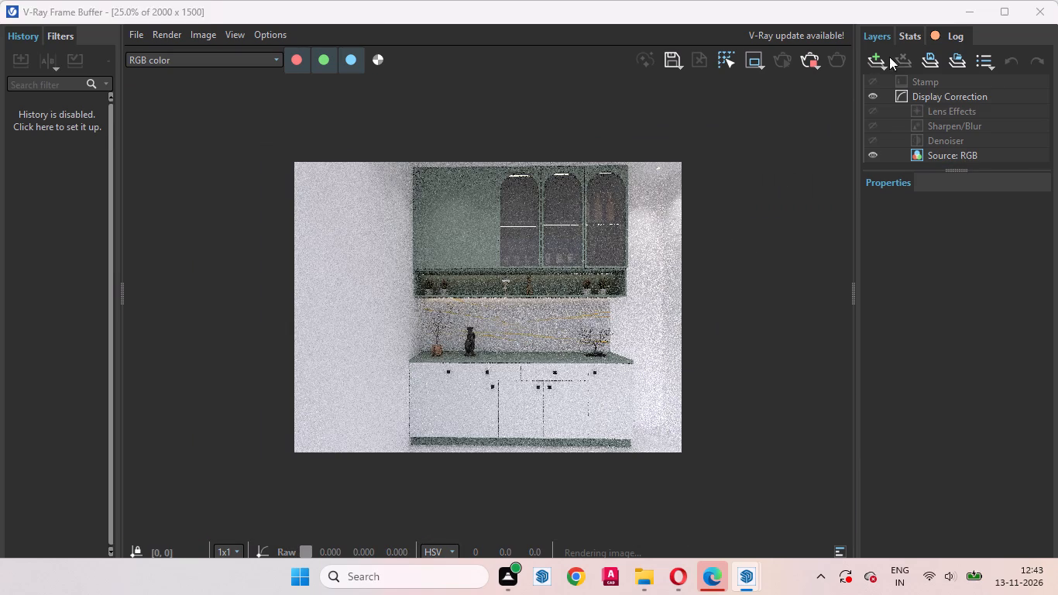
scroll(558, 311, down, 3)
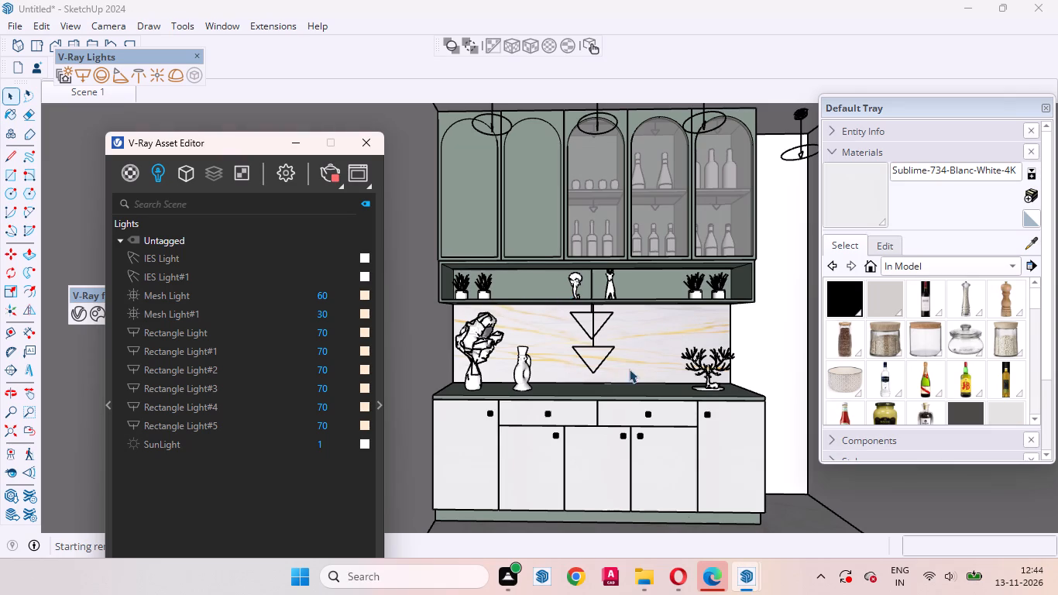
scroll(516, 302, down, 3)
scroll(636, 367, down, 12)
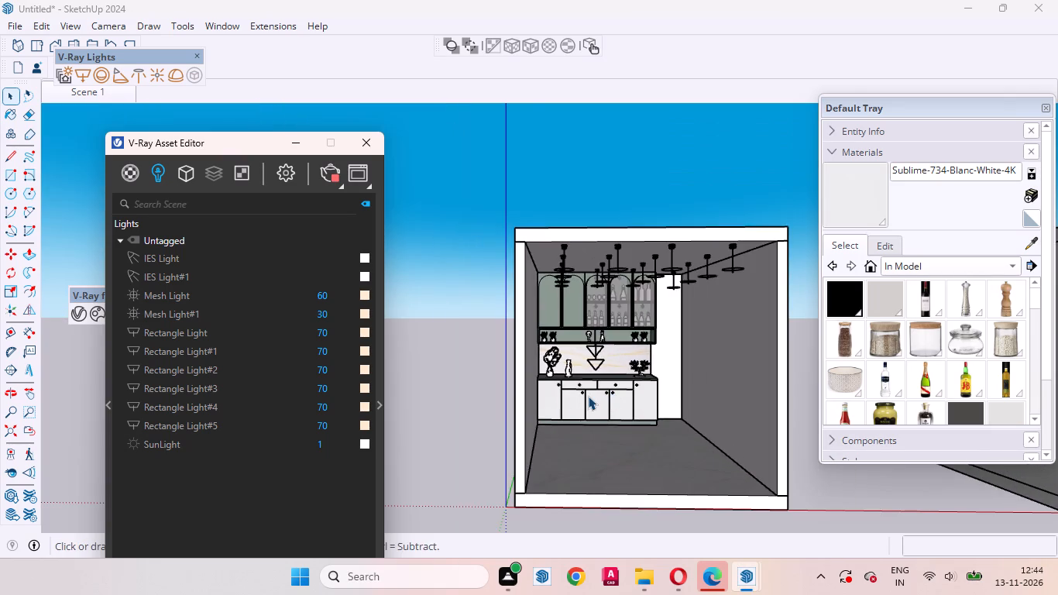
scroll(588, 396, down, 3)
middle_drag(686, 394, 508, 501)
scroll(606, 334, up, 2)
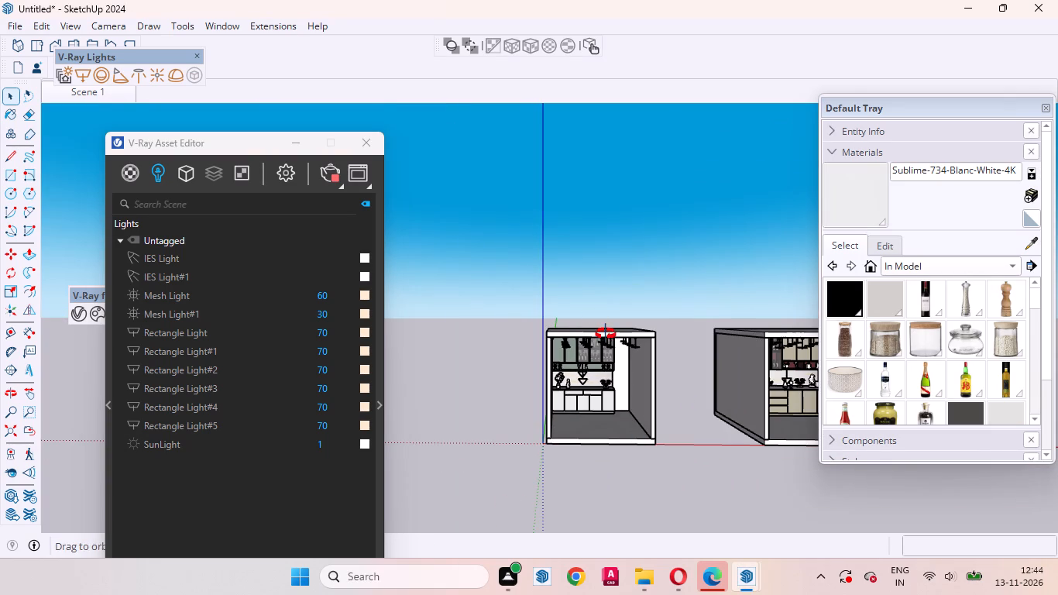
scroll(606, 334, up, 5)
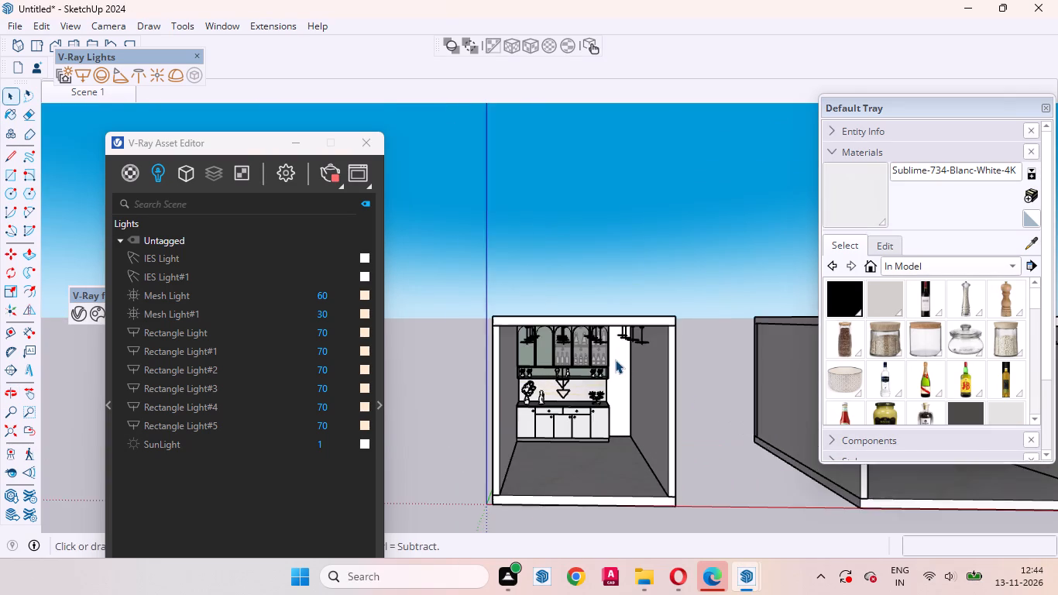
scroll(615, 359, up, 3)
scroll(603, 291, down, 3)
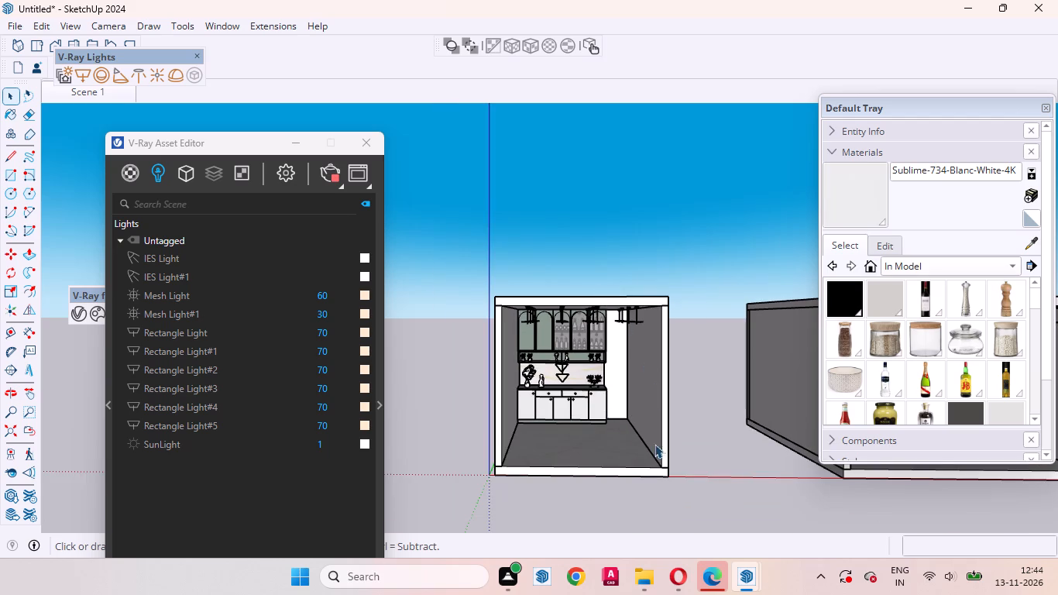
scroll(678, 449, up, 3)
middle_drag(690, 469, 714, 550)
scroll(450, 254, down, 3)
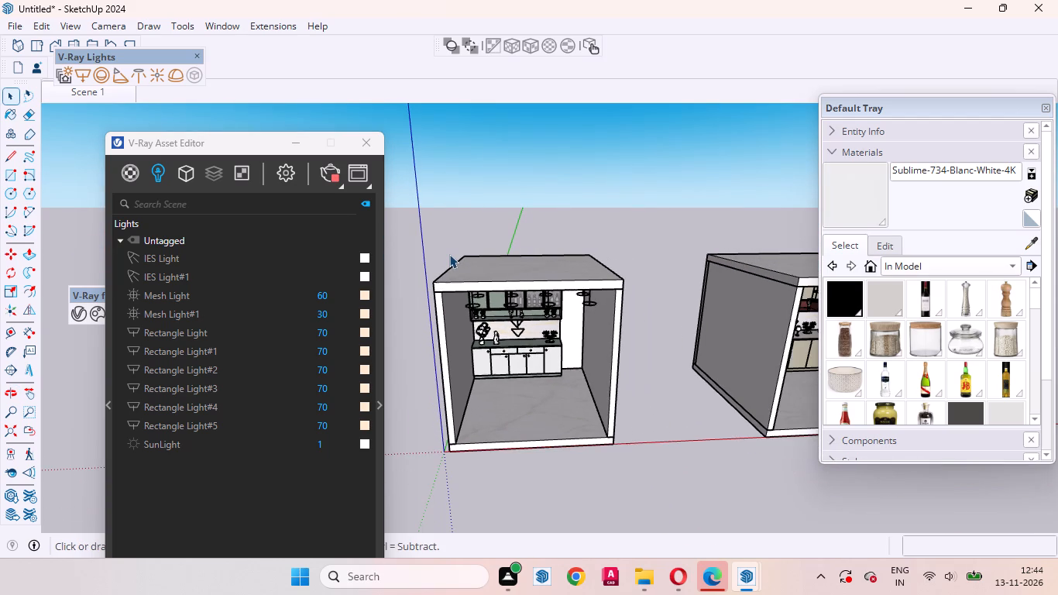
Inspect the cabinet room's interior up close and from an angled view, including the ceiling lights, walls and marble floor.
scroll(546, 421, up, 6)
scroll(507, 342, up, 3)
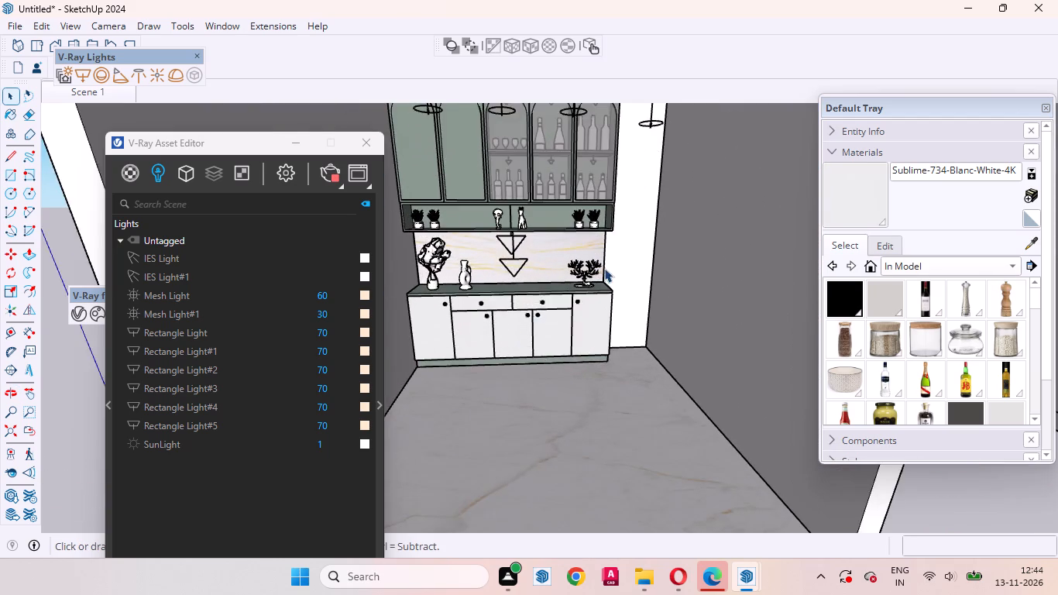
scroll(604, 268, up, 2)
scroll(544, 321, down, 6)
middle_drag(519, 409, 527, 408)
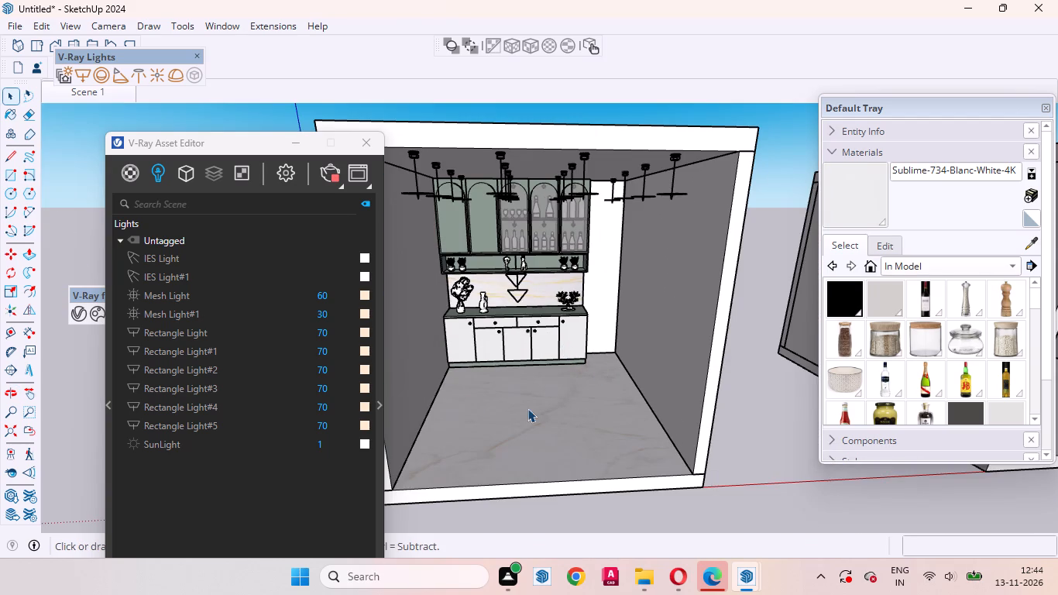
middle_drag(527, 408, 616, 394)
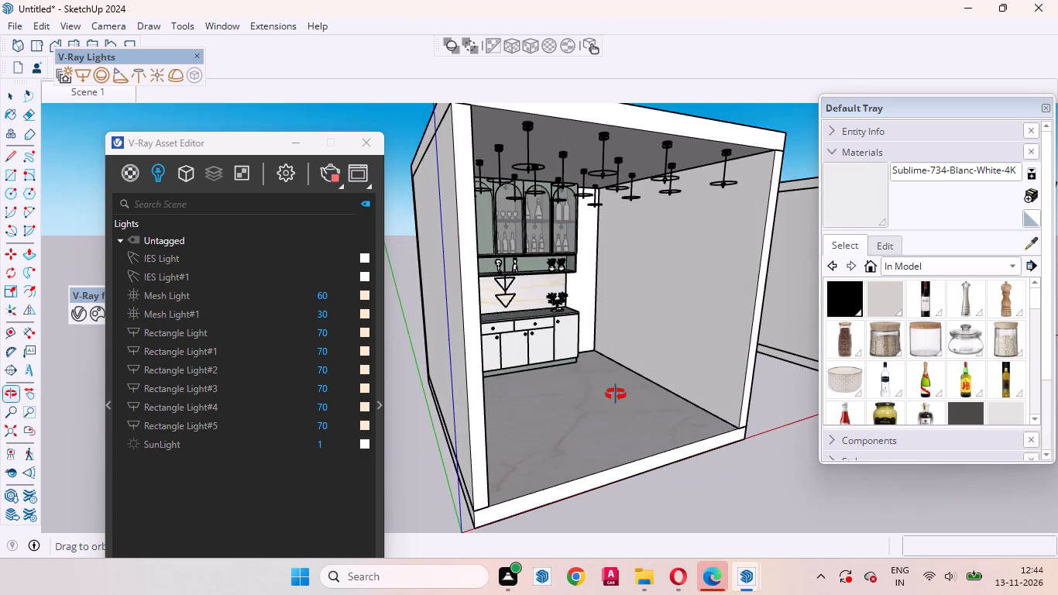
scroll(450, 333, down, 4)
scroll(451, 322, up, 1)
scroll(451, 324, down, 5)
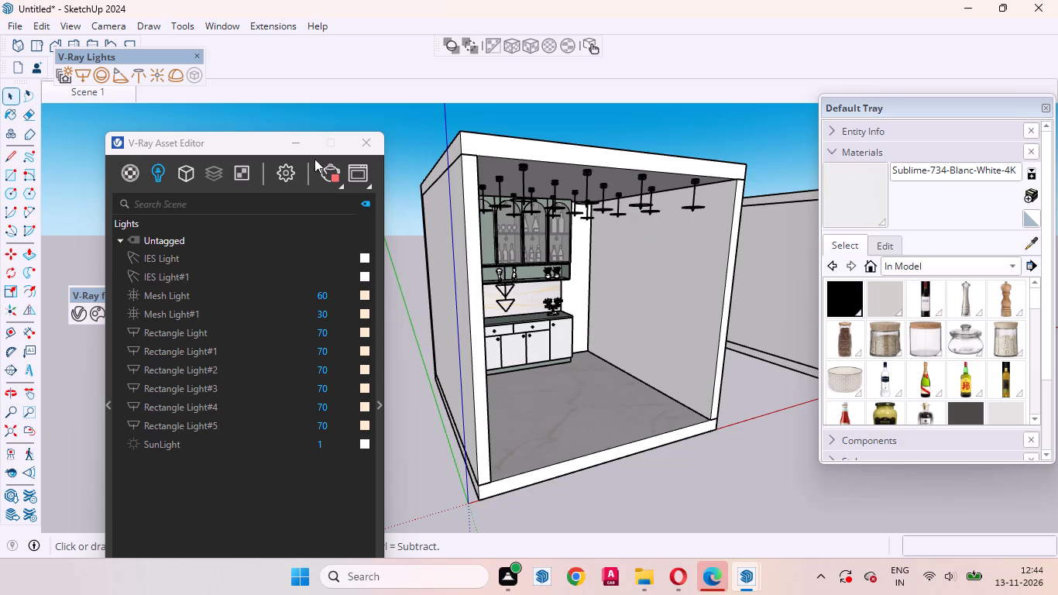
Hide the V-Ray Asset Editor and compare the cabinet room with the neighbouring room from both sides and farther away.
click(295, 137)
scroll(331, 356, down, 3)
middle_drag(498, 375, 366, 400)
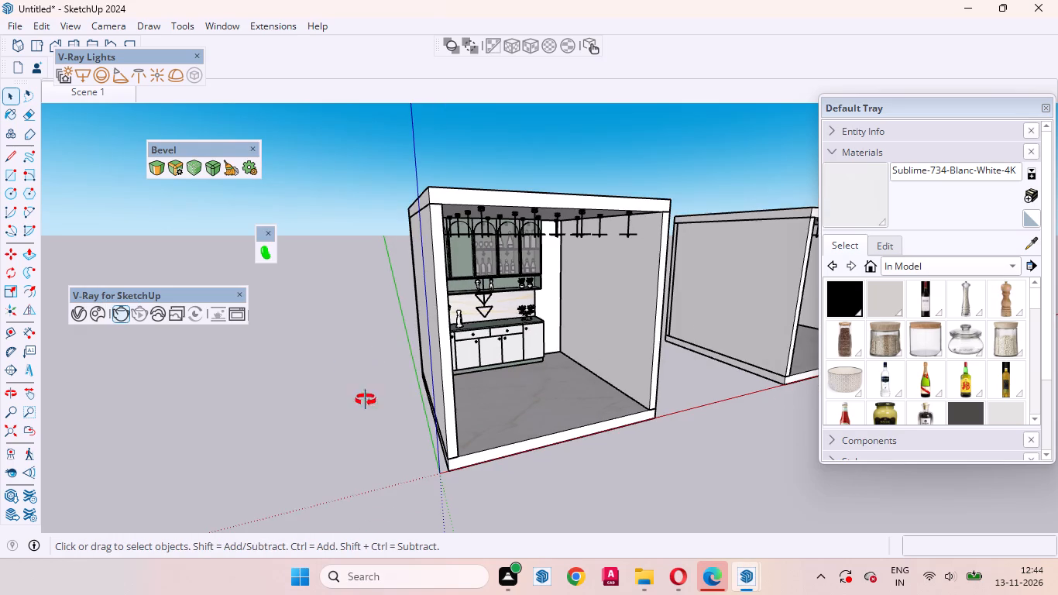
middle_drag(366, 400, 347, 401)
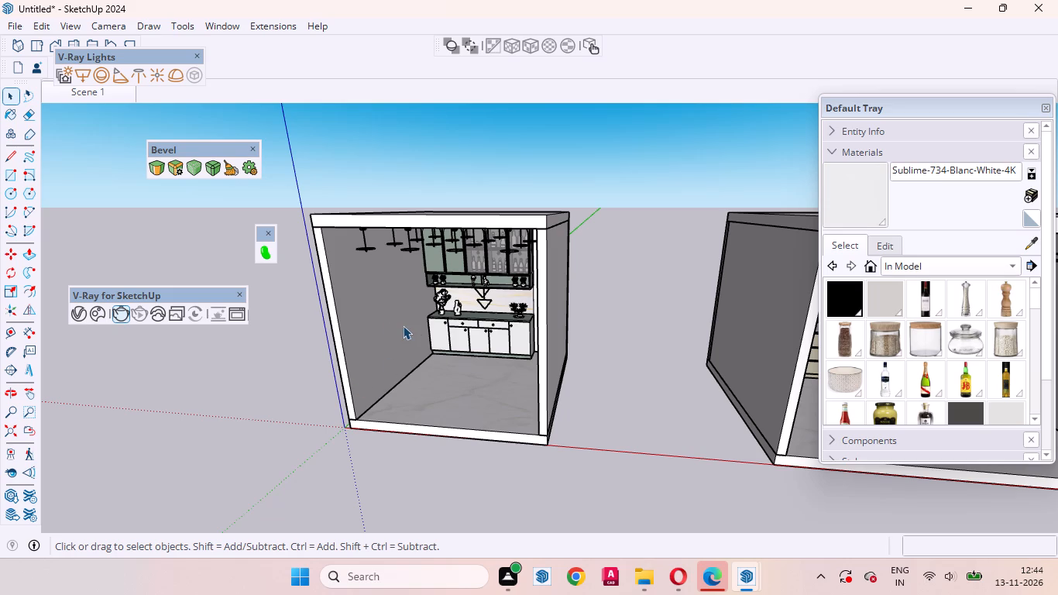
scroll(717, 342, down, 4)
scroll(636, 353, down, 1)
scroll(524, 353, down, 6)
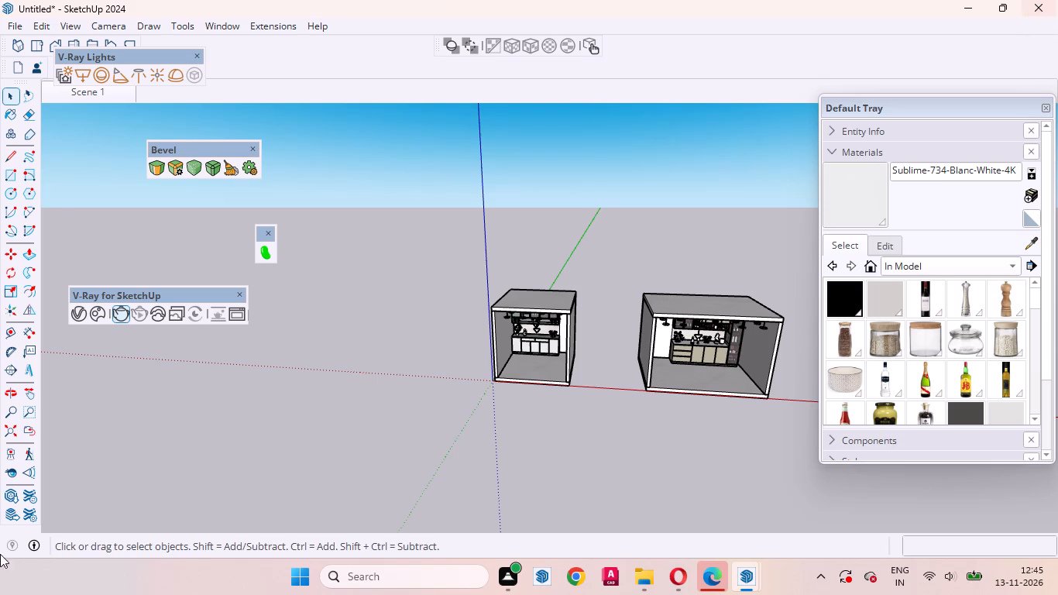
scroll(524, 345, up, 6)
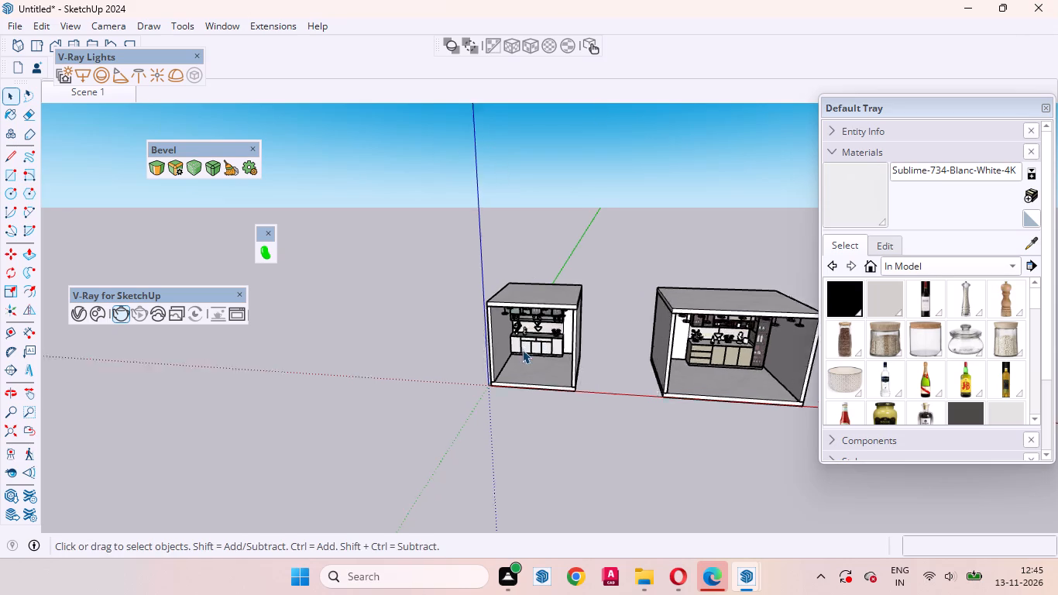
scroll(522, 349, up, 8)
Check the cabinet render in the V-Ray Frame Buffer, stop the rendering and return to the SketchUp model.
click(750, 576)
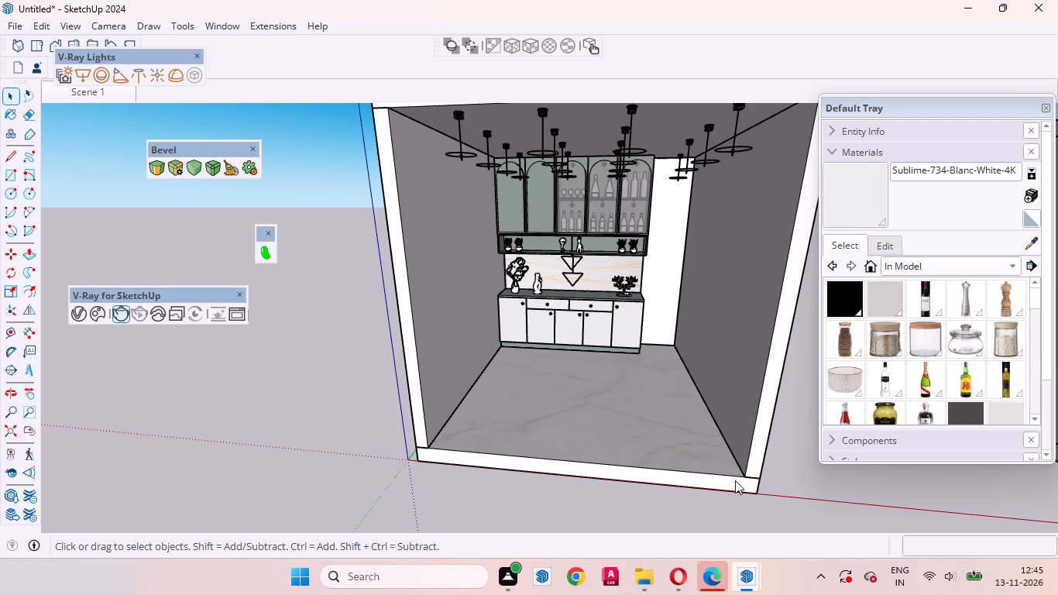
scroll(603, 428, down, 3)
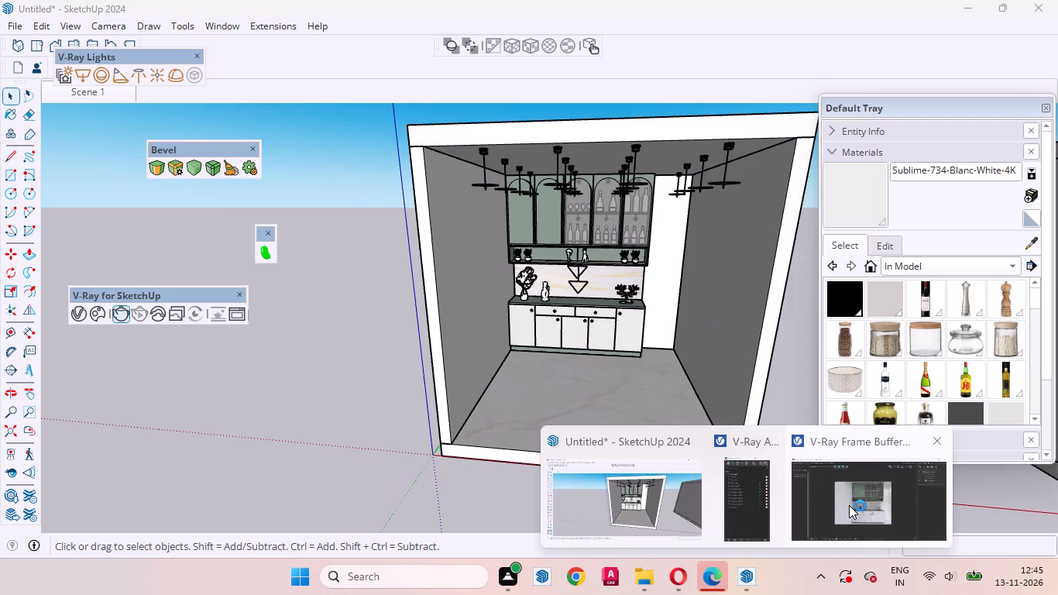
click(849, 505)
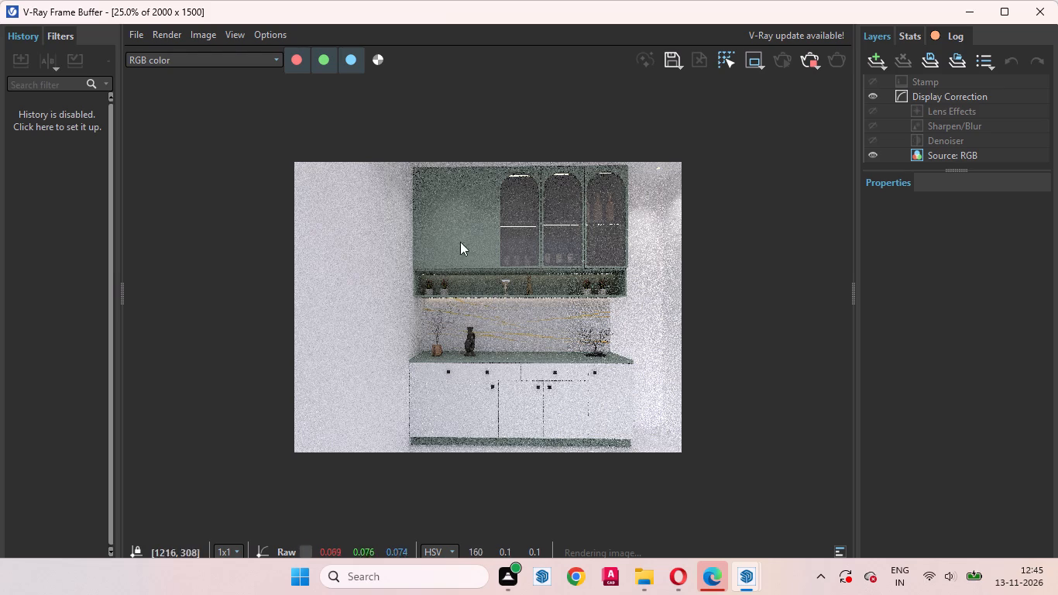
scroll(483, 308, down, 2)
scroll(500, 318, up, 2)
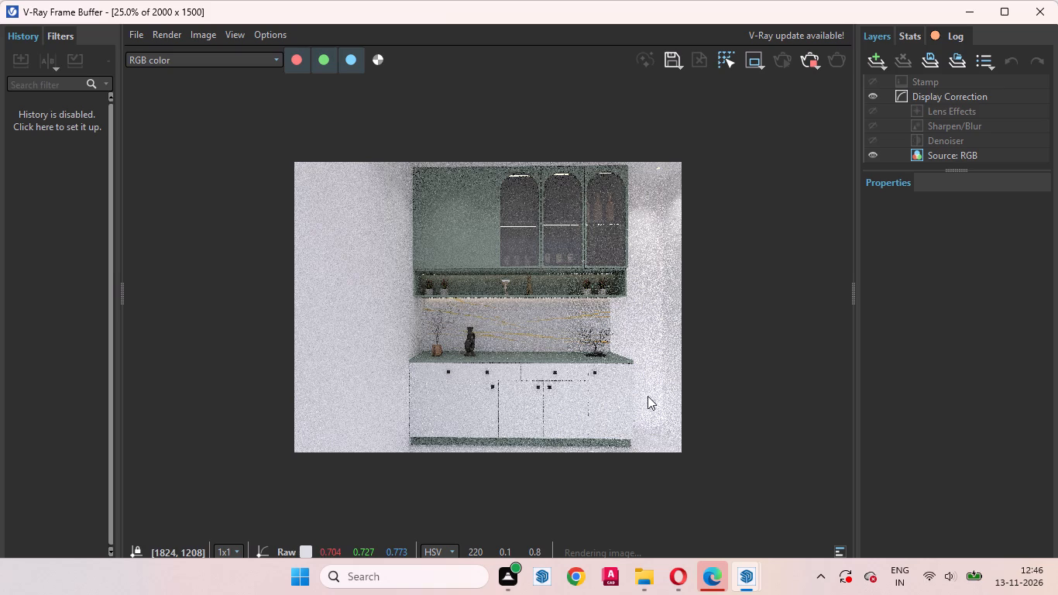
click(810, 64)
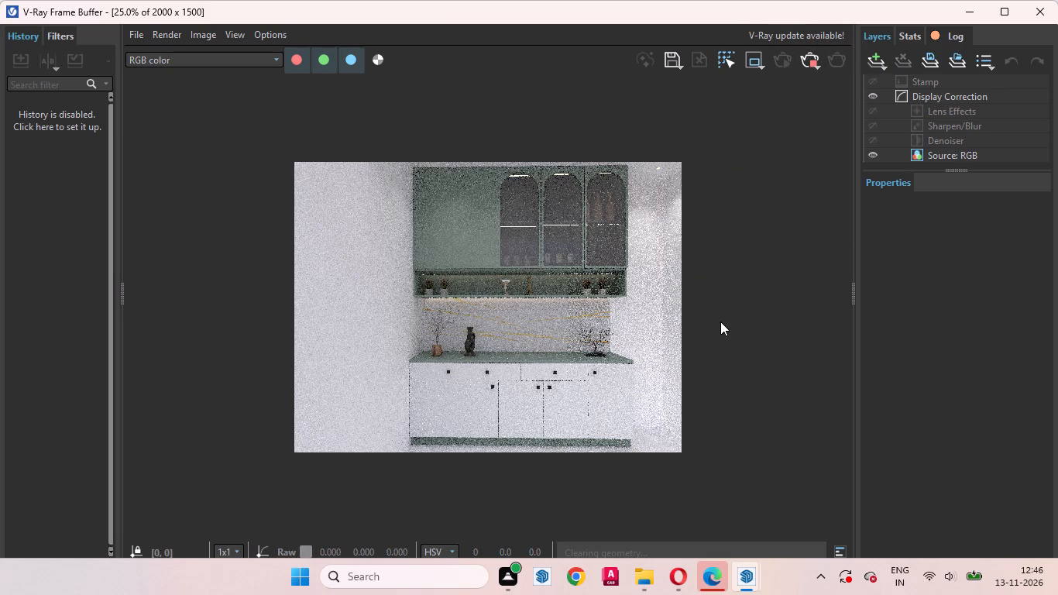
click(964, 10)
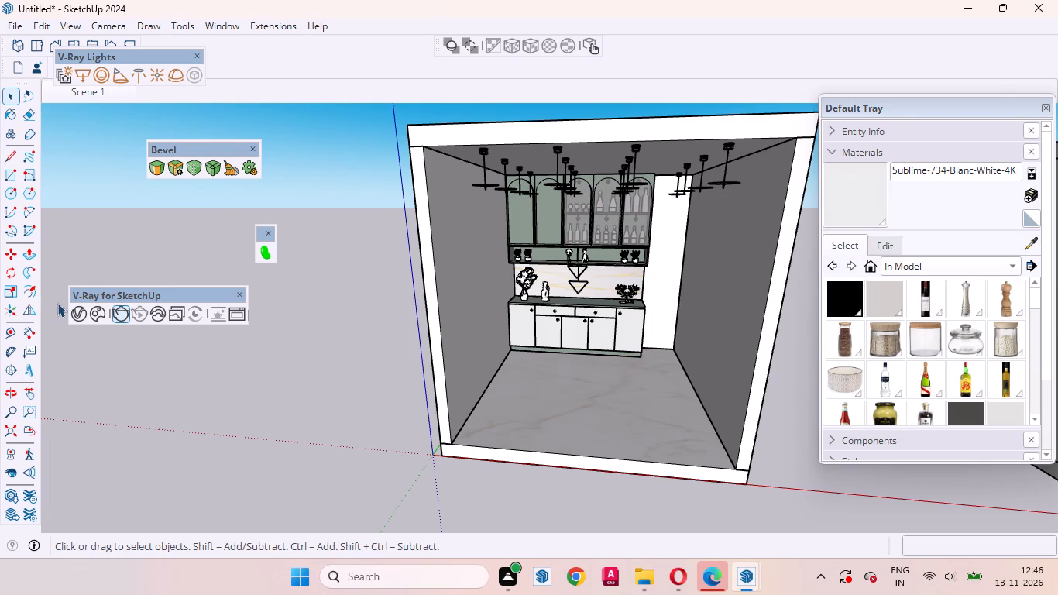
Bring up the V-Ray render output settings and stop the render started from the Asset Editor.
click(82, 313)
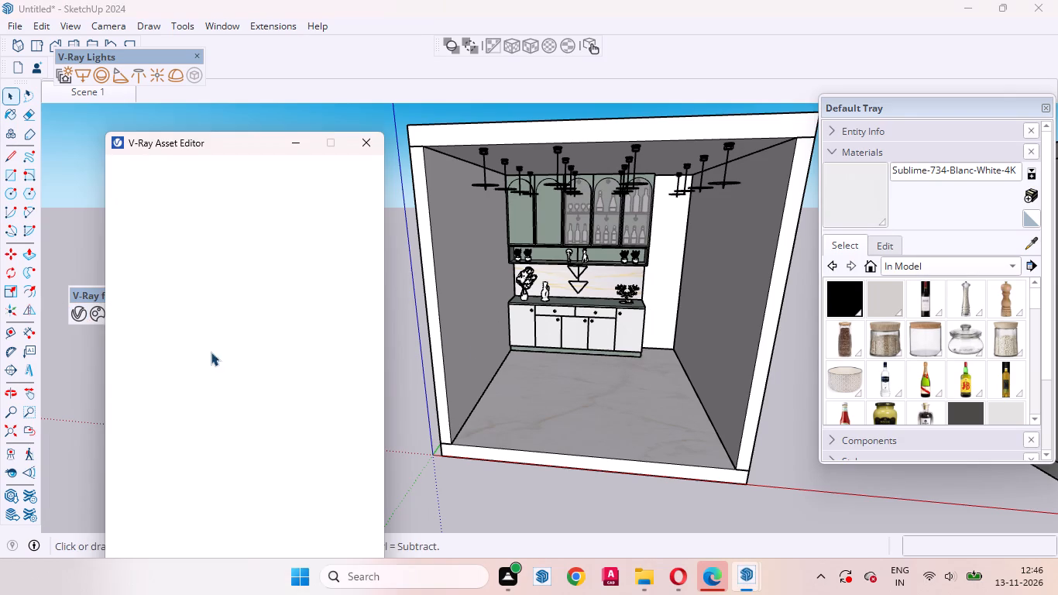
click(331, 175)
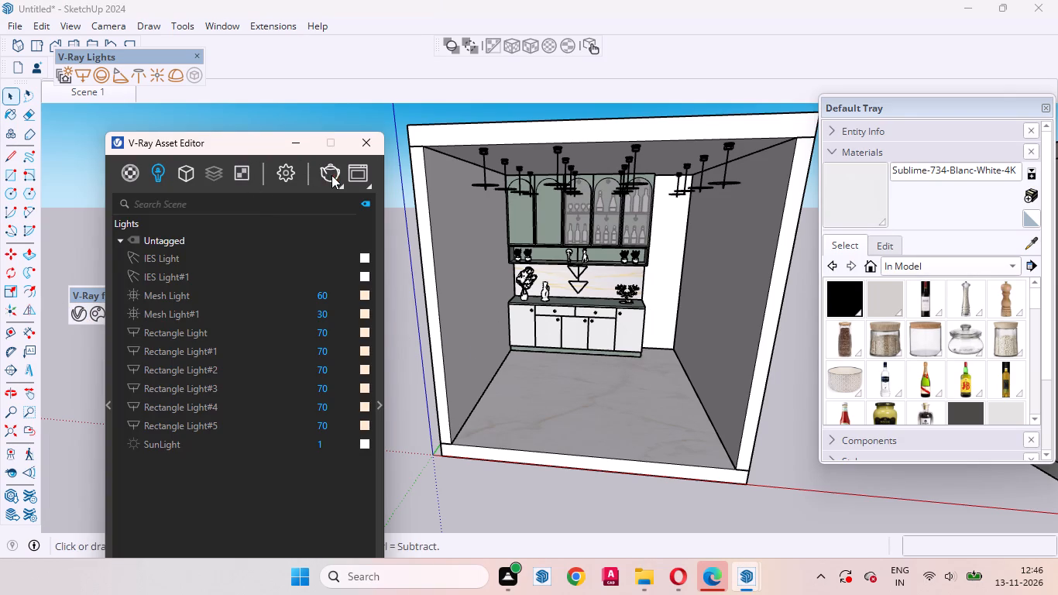
drag(225, 146, 422, 95)
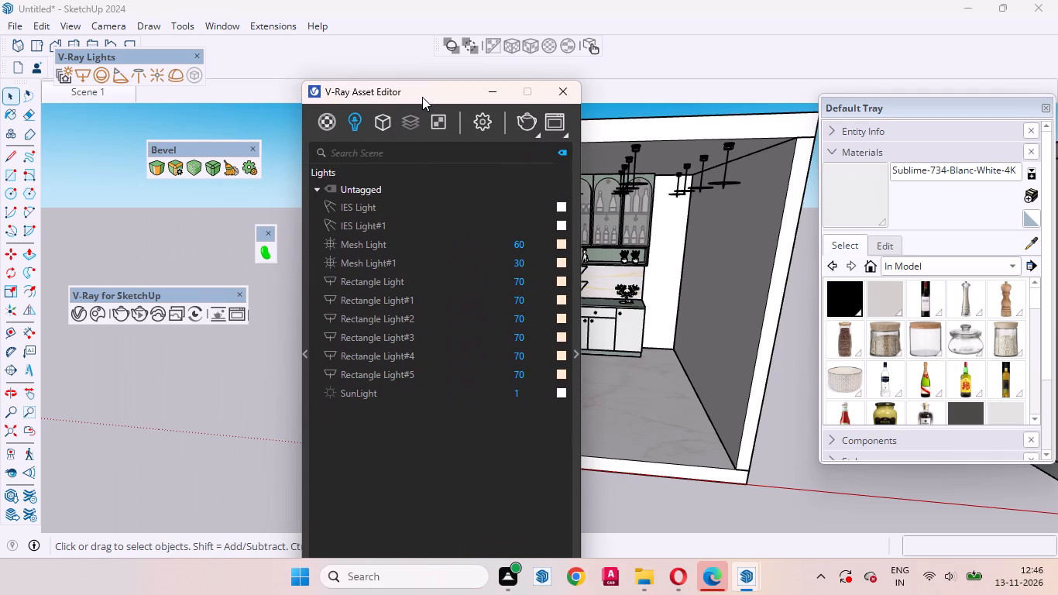
click(481, 123)
click(484, 119)
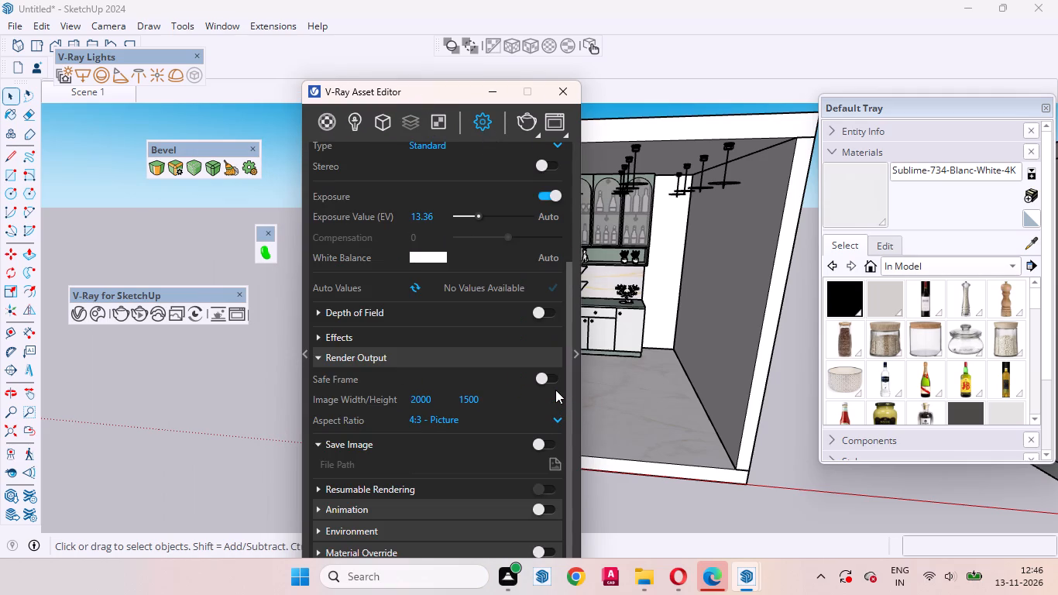
scroll(454, 411, down, 1)
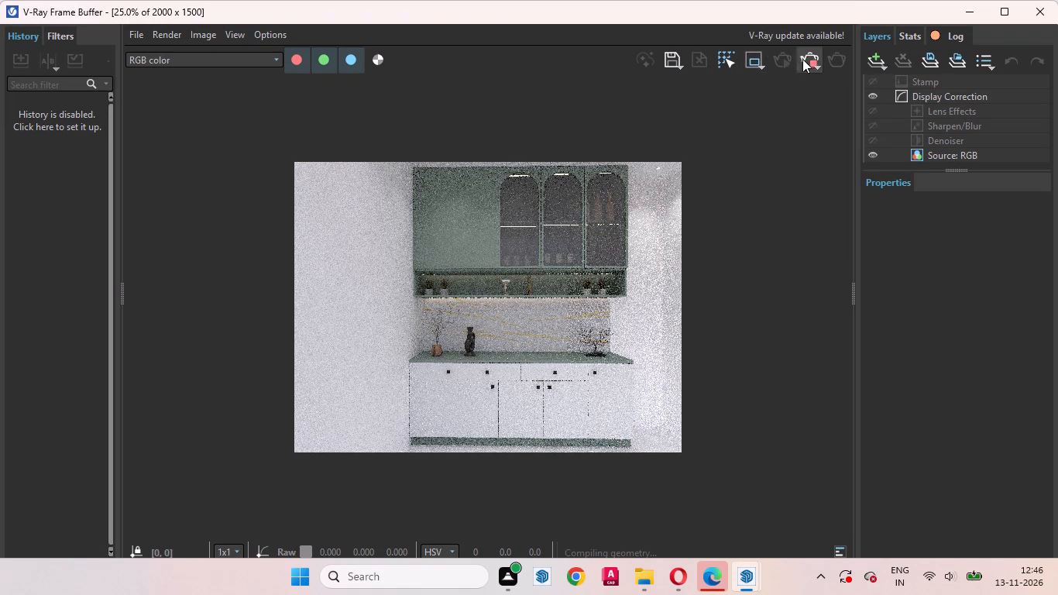
click(806, 57)
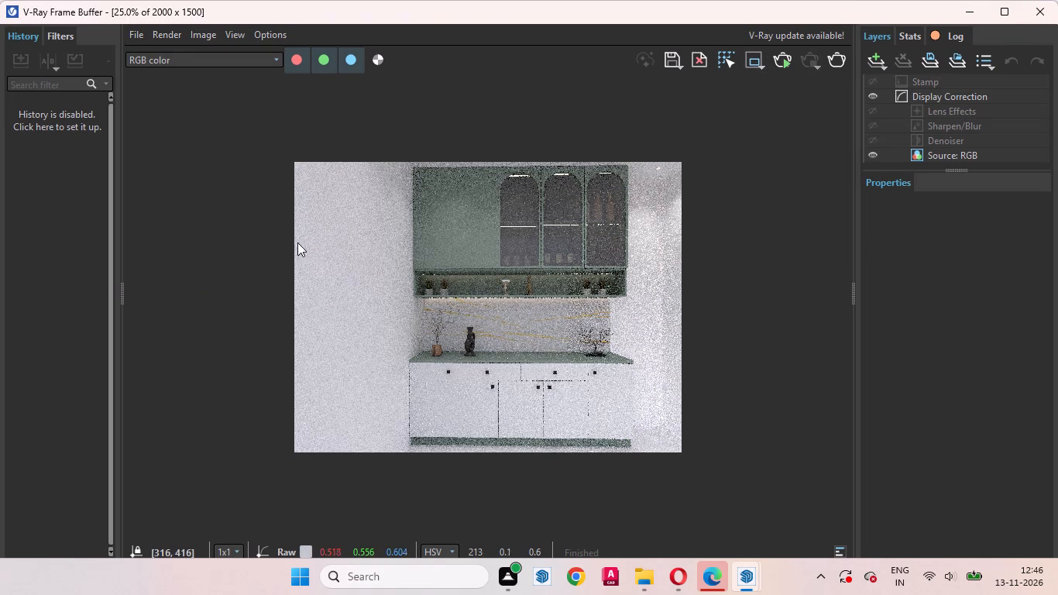
click(973, 12)
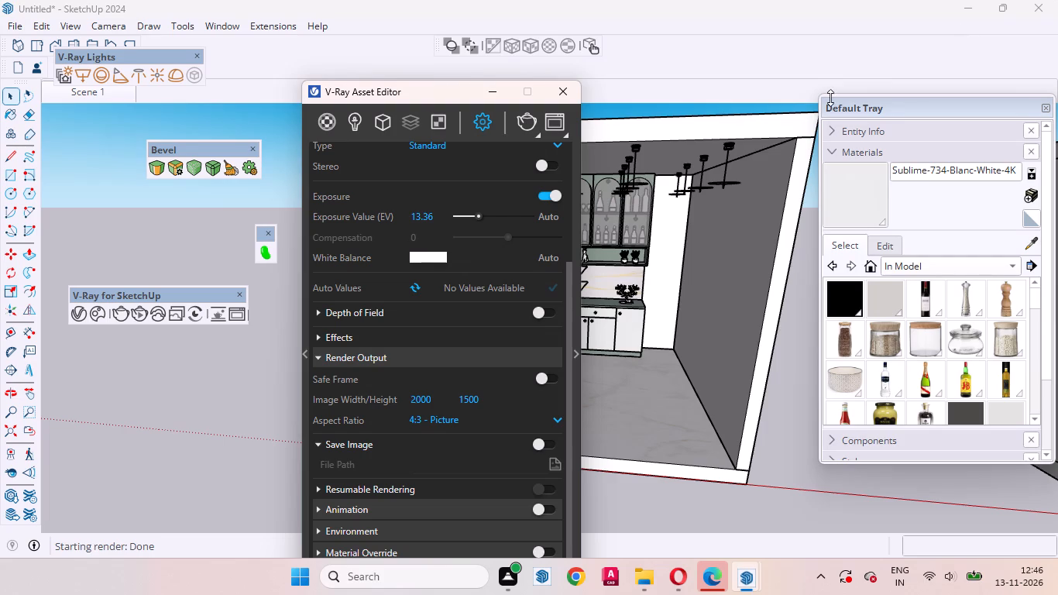
Set the render output image width to 1000 pixels, keeping the 4:3 picture aspect ratio.
click(432, 401)
click(414, 401)
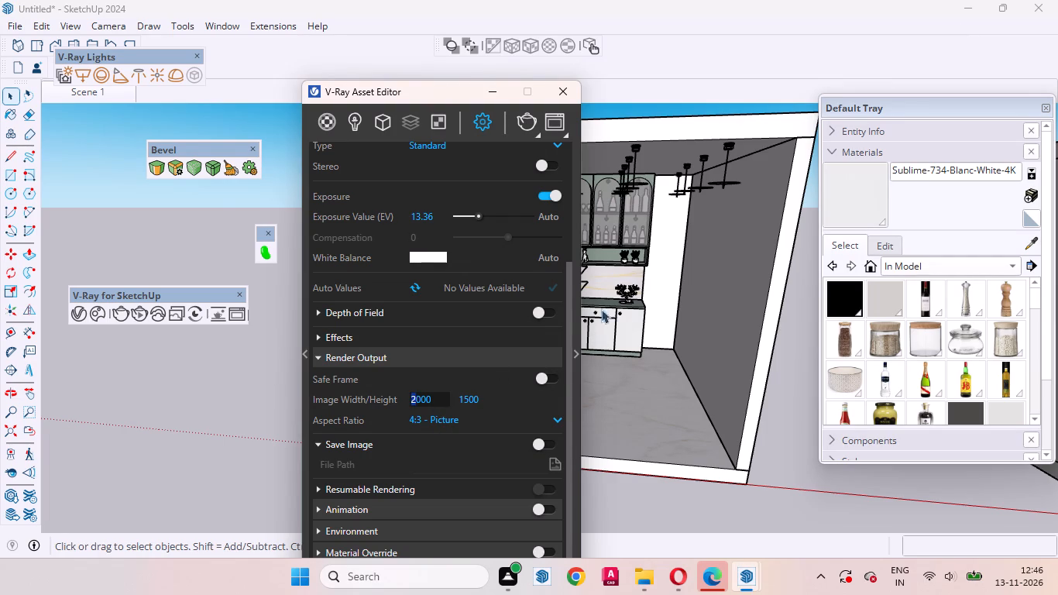
drag(434, 396, 382, 400)
key(BackSpace)
click(412, 401)
key(1)
text(00)
key(BackSpace)
key(BackSpace)
key(BackSpace)
key(1)
text(00)
key(0)
key(Return)
Restore the Scene 1 view of the cabinet and start a V-Ray render of it.
click(94, 88)
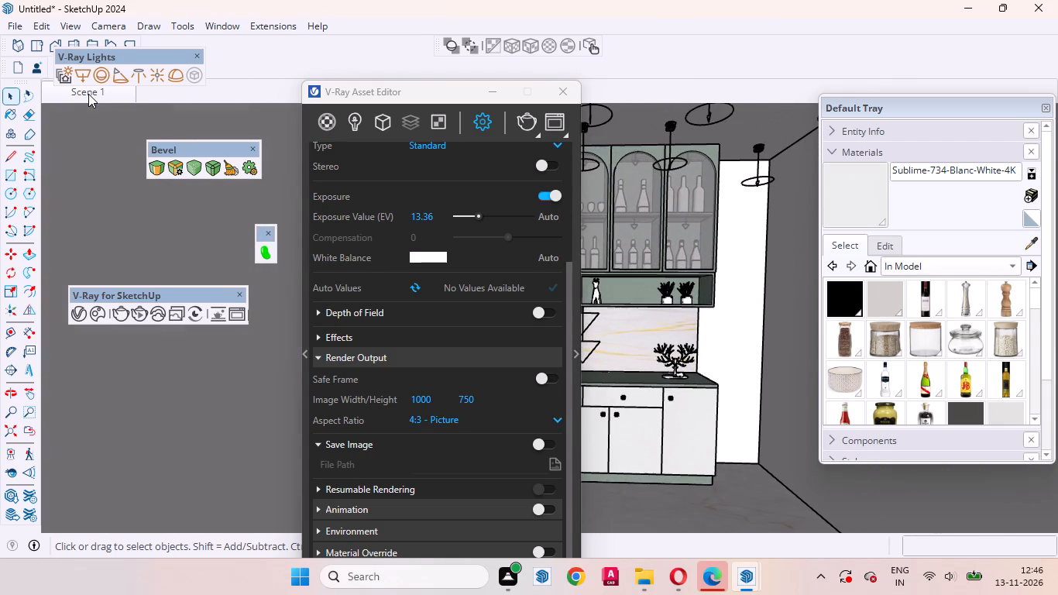
scroll(423, 199, up, 6)
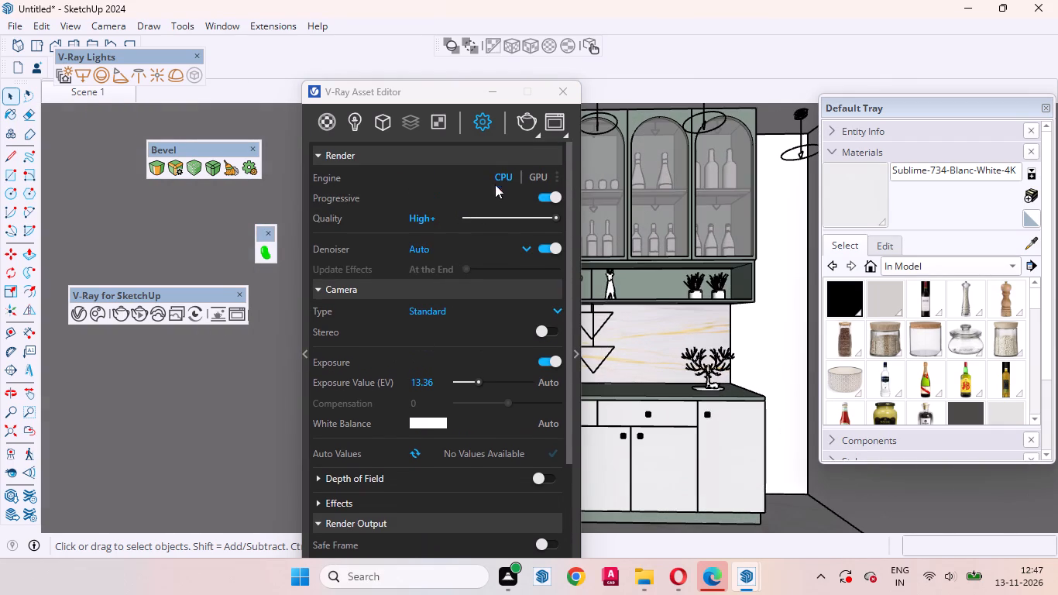
click(527, 122)
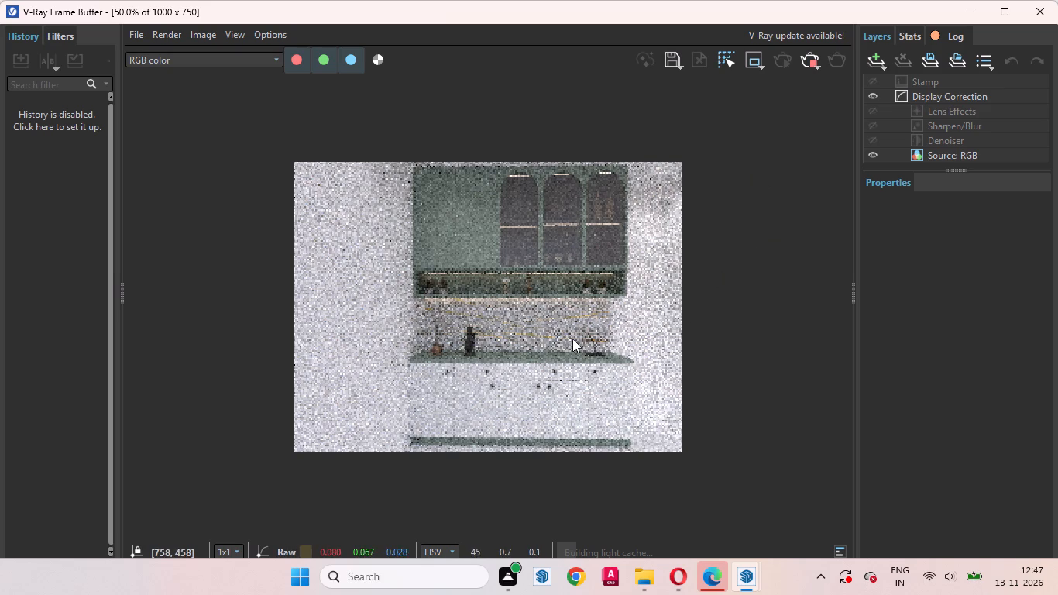
Minimize the V-Ray Frame Buffer and the Asset Editor to uncover the cabinet model while the render runs.
click(965, 7)
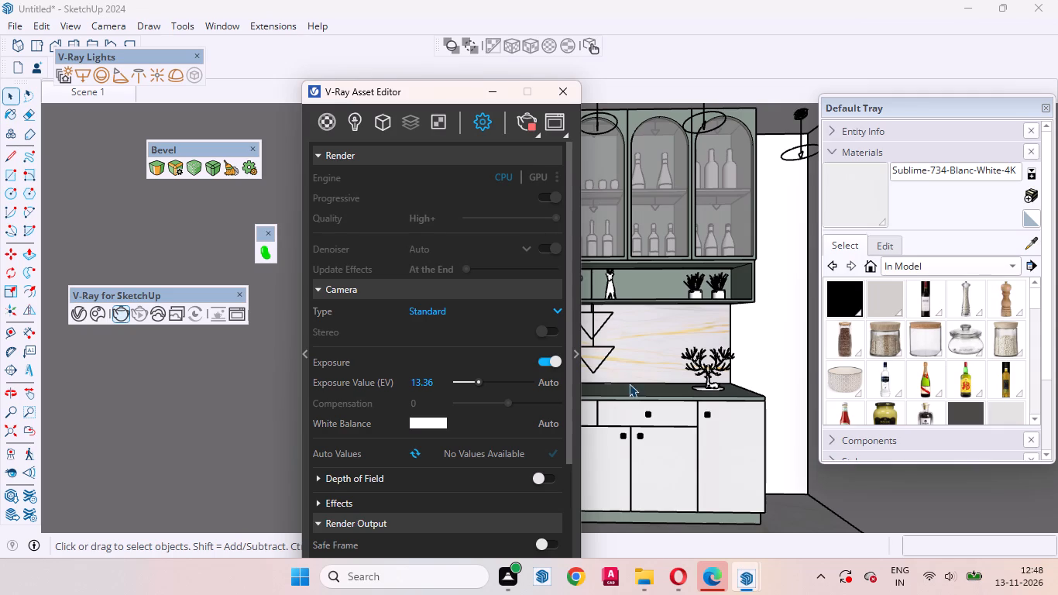
click(492, 94)
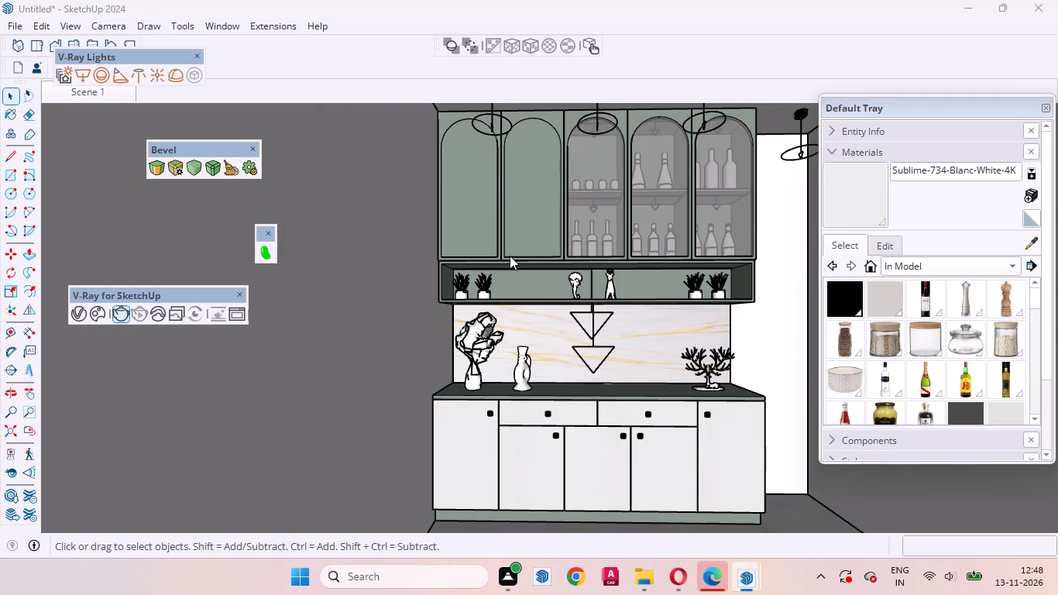
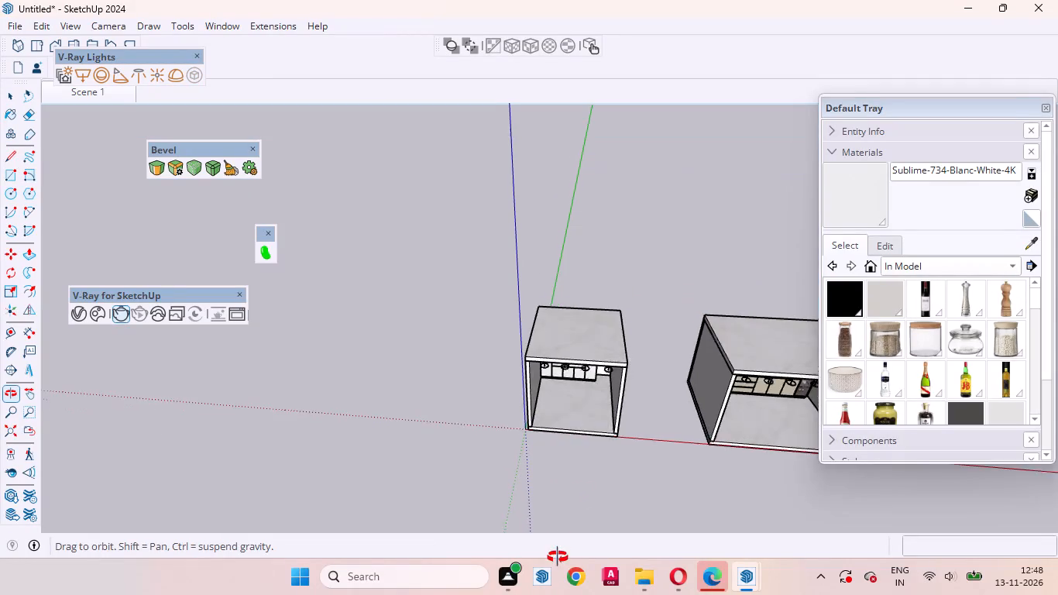
Draw a 100-sided circle with a radius of about 3' 4" on the ground beside the larger marble box.
scroll(435, 394, down, 3)
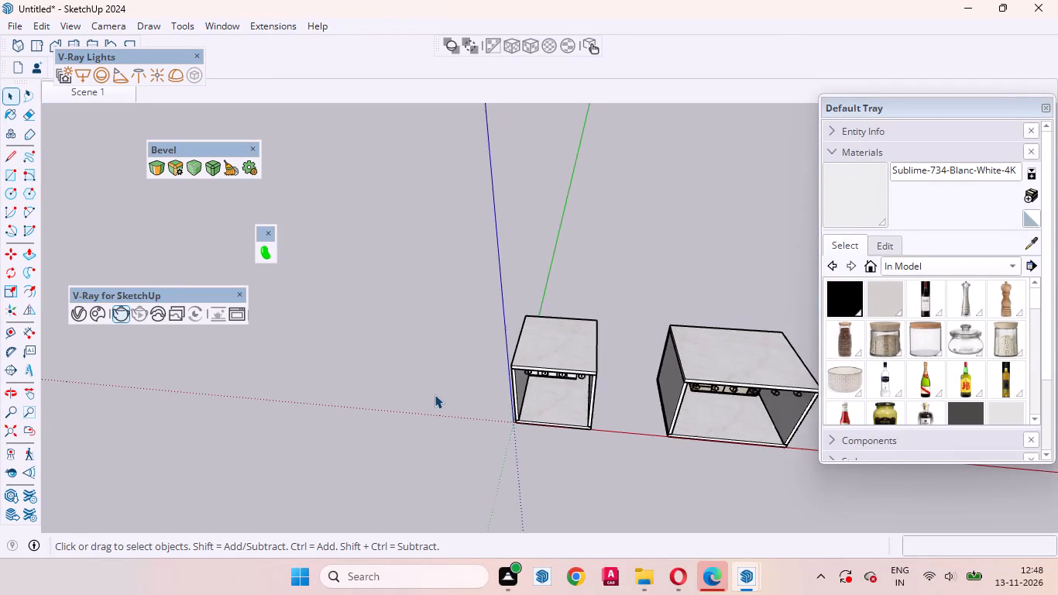
scroll(435, 394, down, 16)
scroll(450, 344, up, 4)
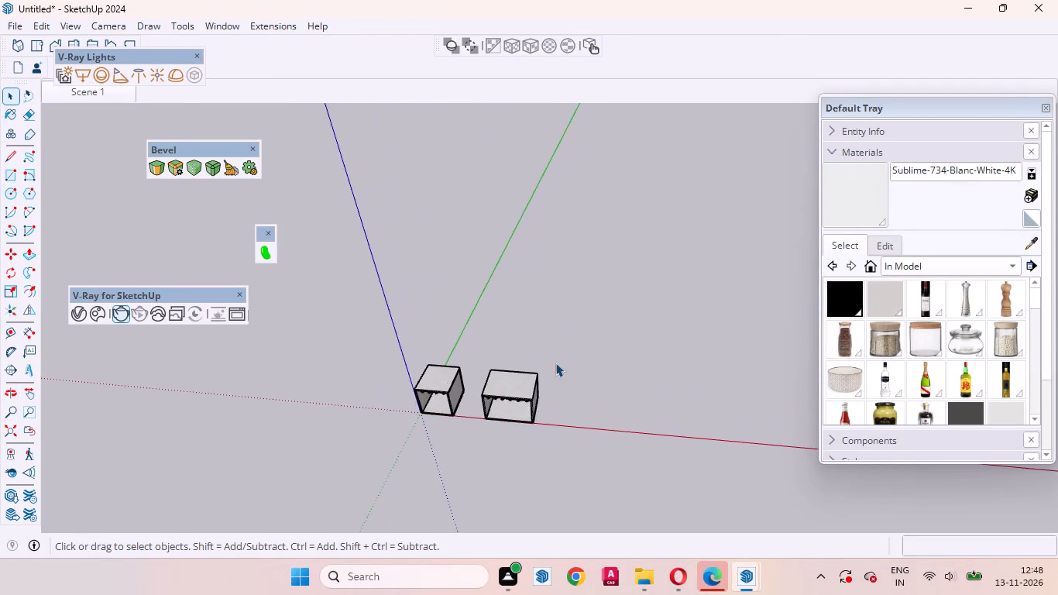
scroll(555, 363, up, 6)
scroll(340, 331, down, 8)
scroll(486, 388, up, 8)
middle_drag(454, 431, 558, 482)
scroll(474, 382, down, 7)
middle_drag(572, 445, 462, 482)
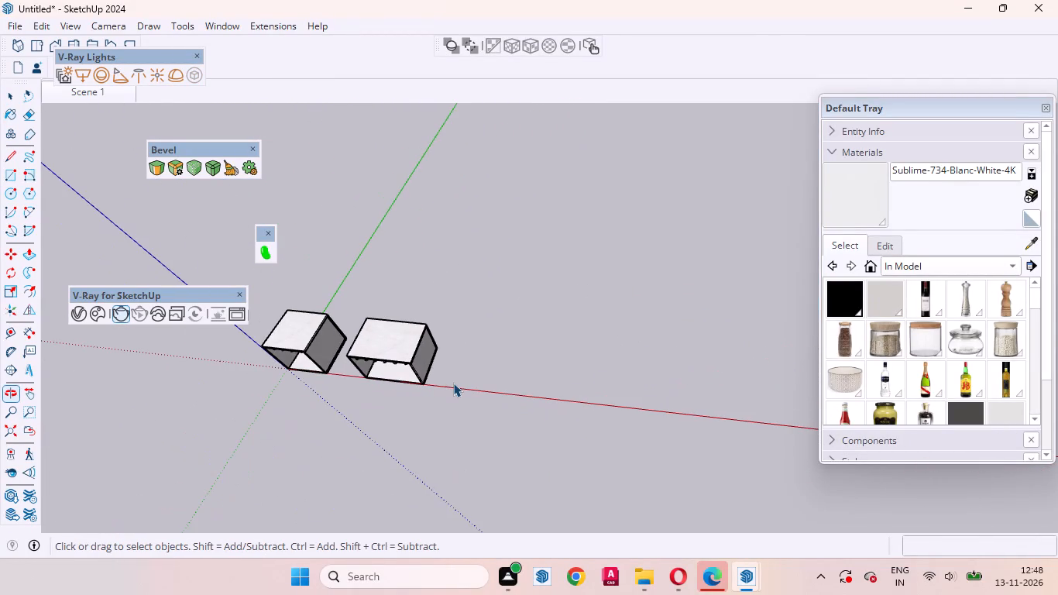
scroll(435, 401, up, 8)
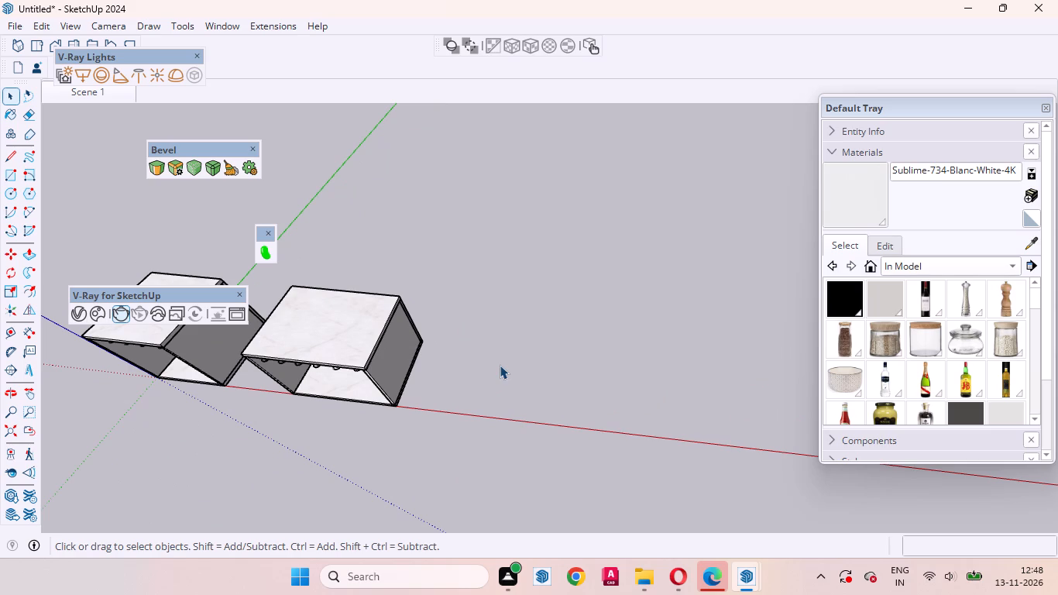
key(c)
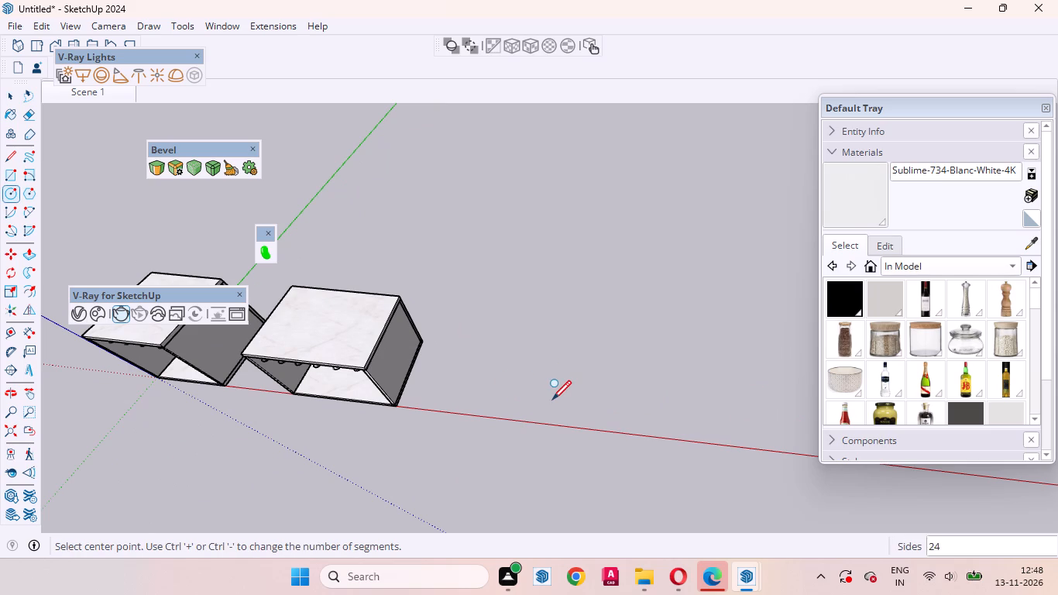
text(100)
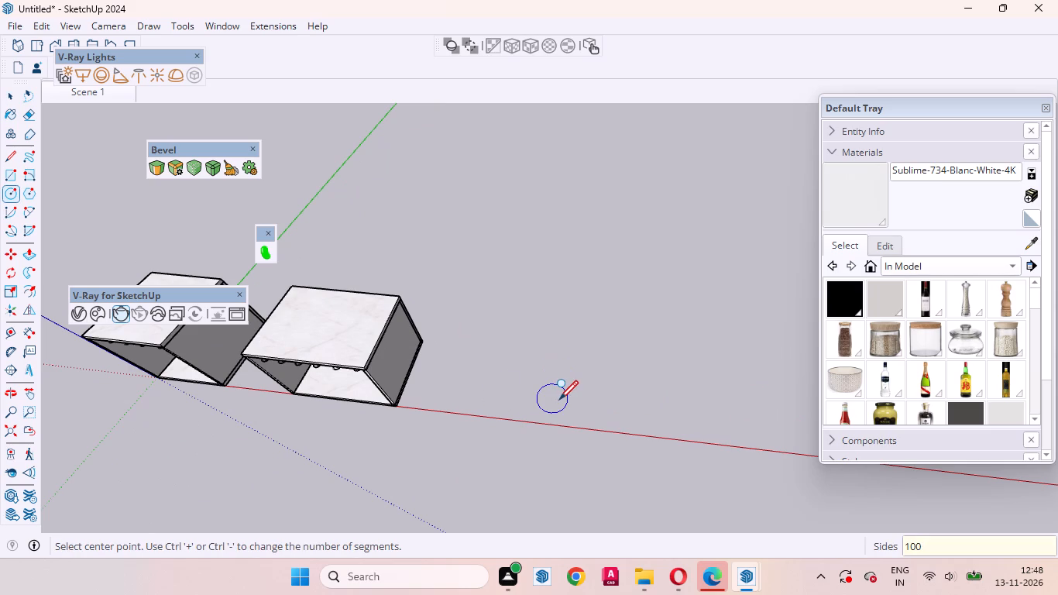
key(Return)
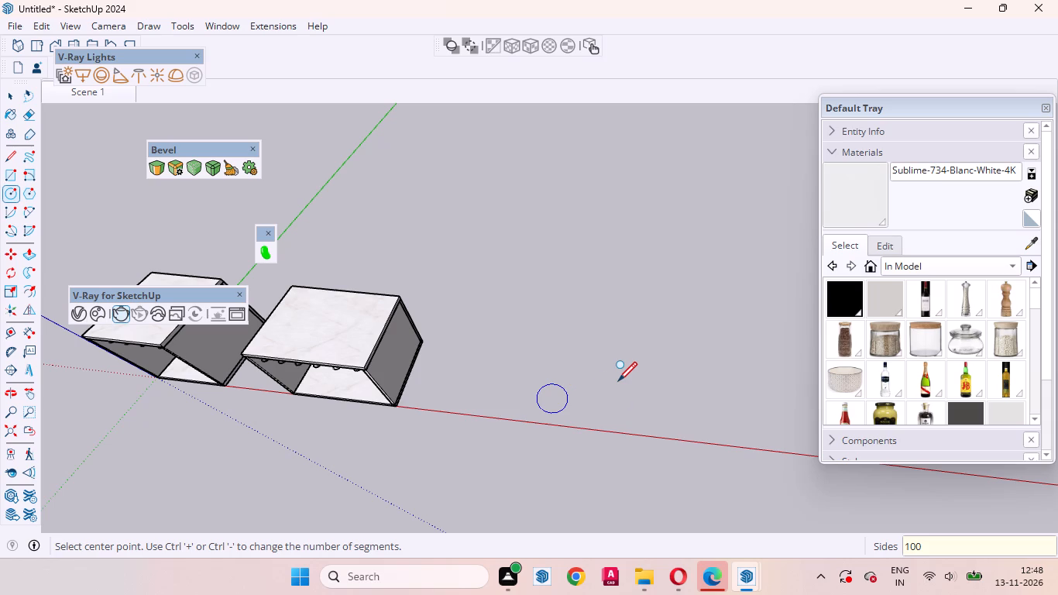
click(486, 390)
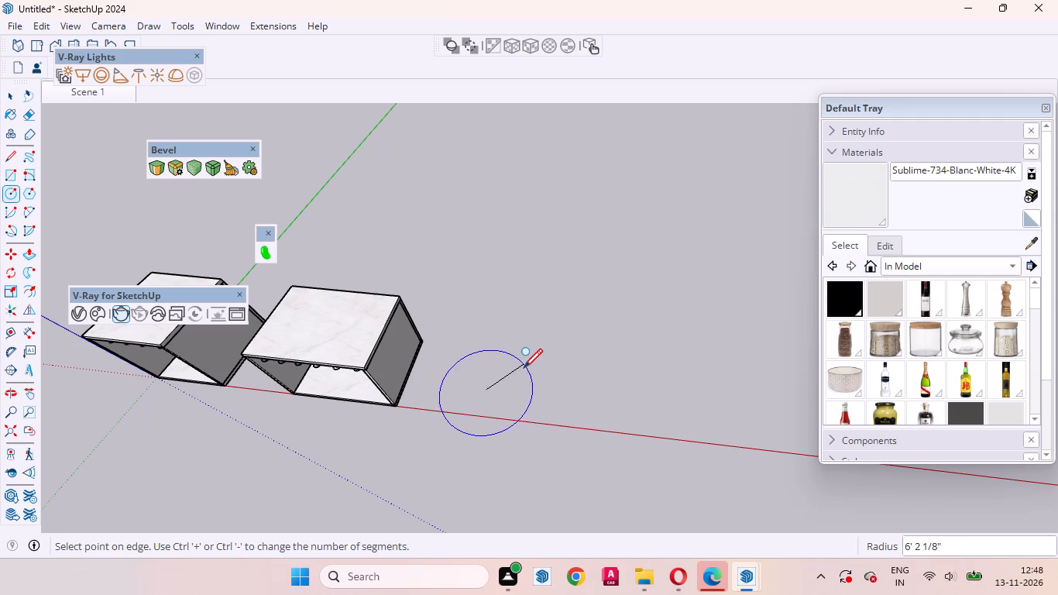
click(479, 415)
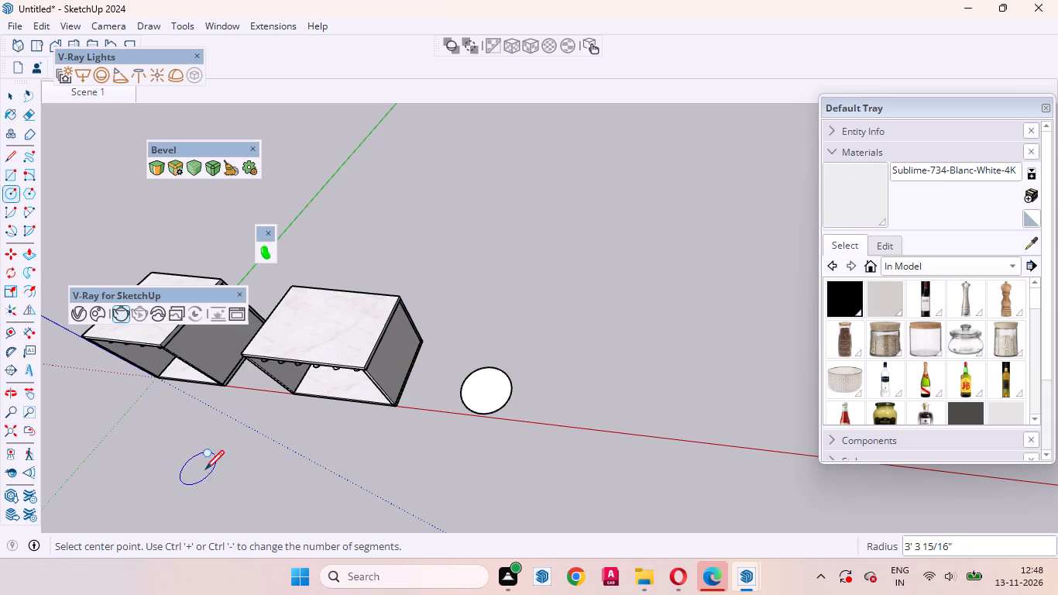
key(space)
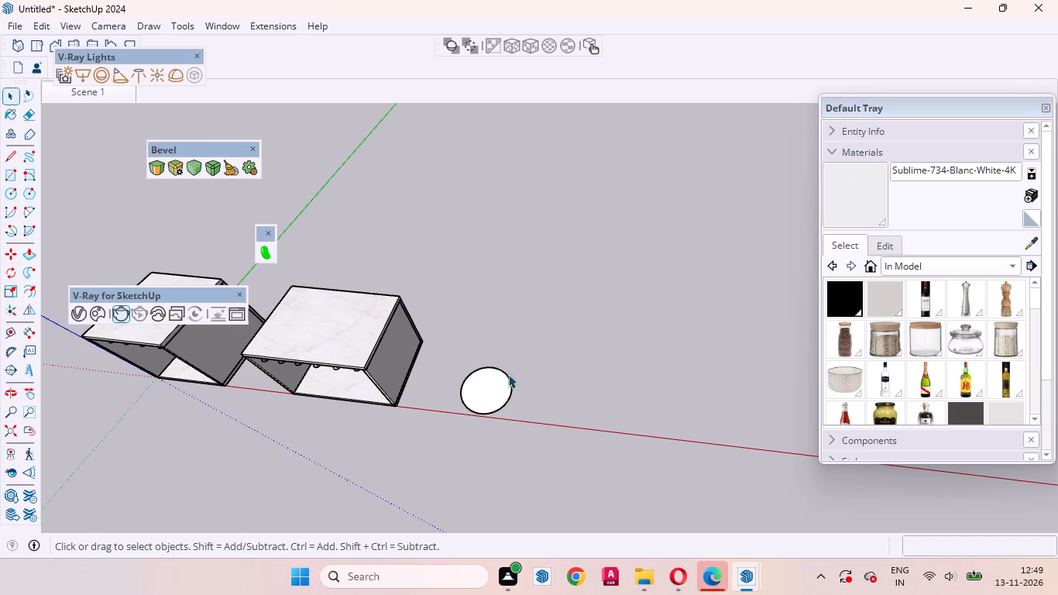
Push/Pull the circular face upward about 2' 7" to make a solid cylinder.
scroll(455, 359, up, 10)
middle_drag(467, 438, 441, 314)
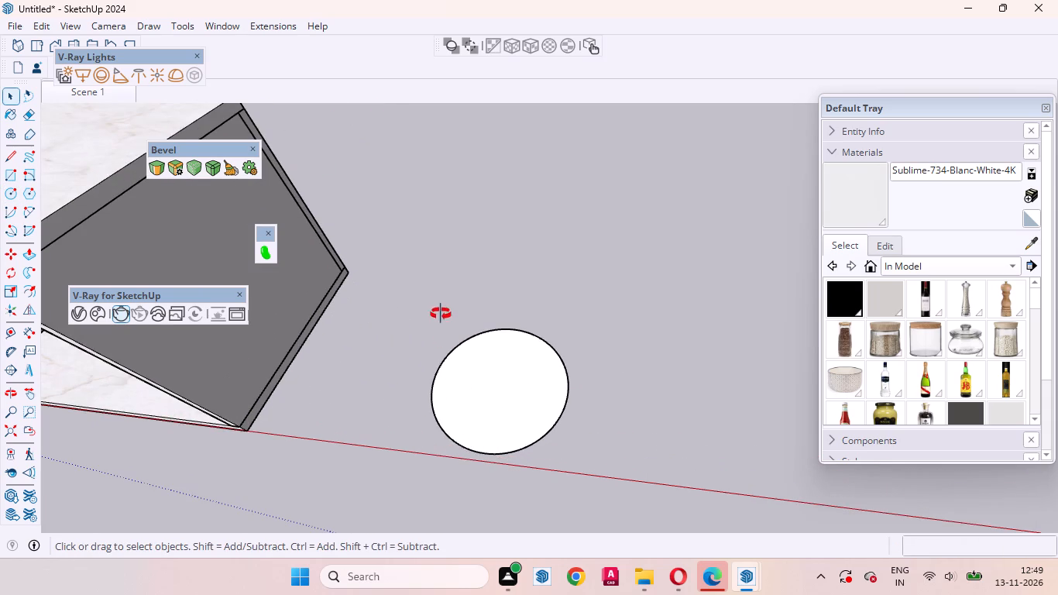
middle_drag(441, 314, 438, 308)
scroll(500, 408, up, 9)
scroll(418, 411, up, 1)
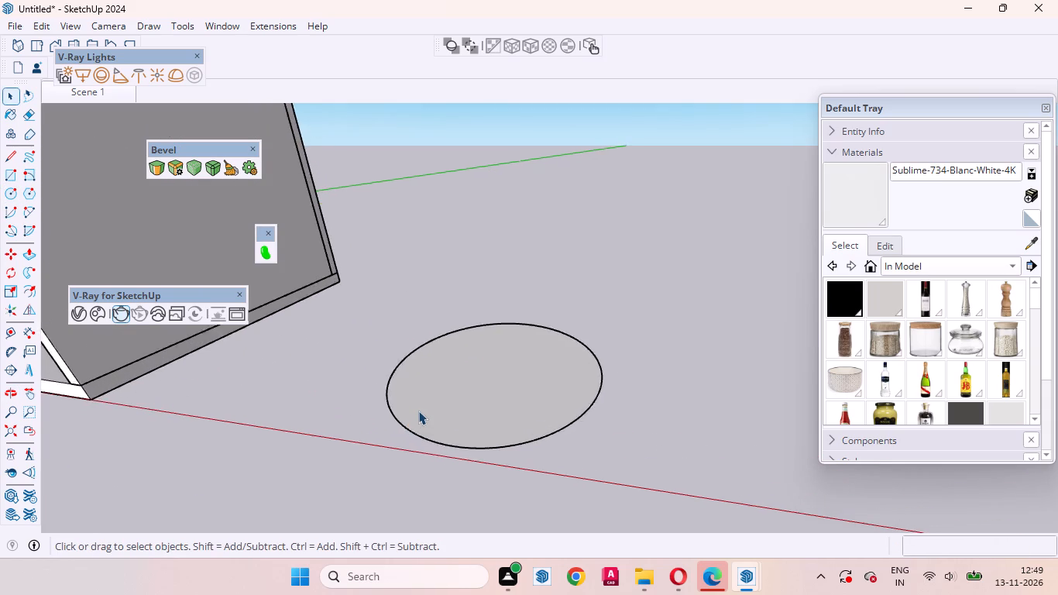
scroll(418, 411, up, 6)
middle_drag(458, 438, 497, 232)
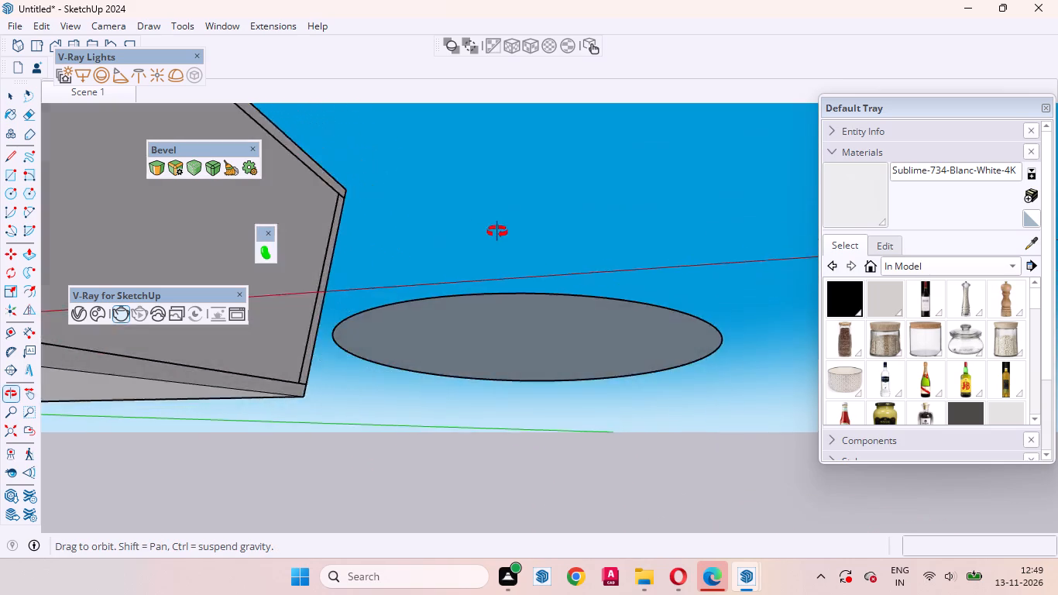
middle_drag(497, 232, 551, 506)
click(493, 423)
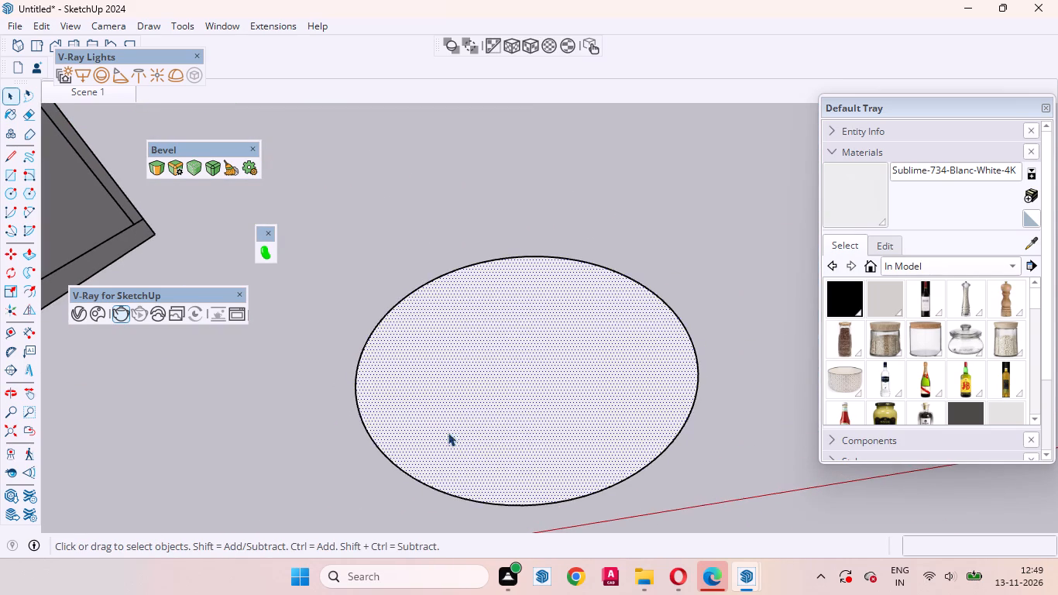
scroll(403, 469, down, 3)
key(p)
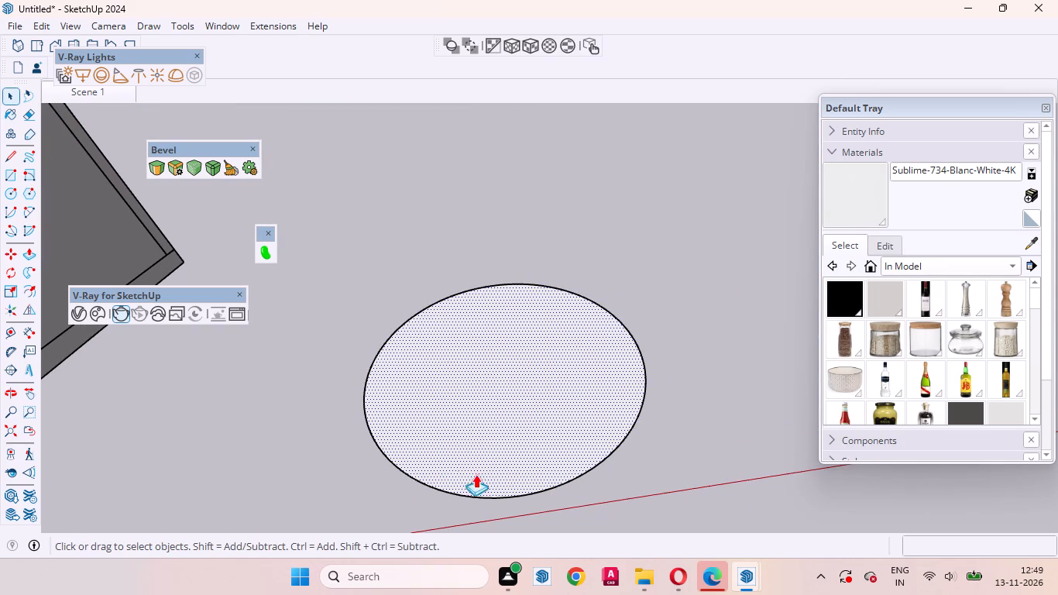
click(514, 432)
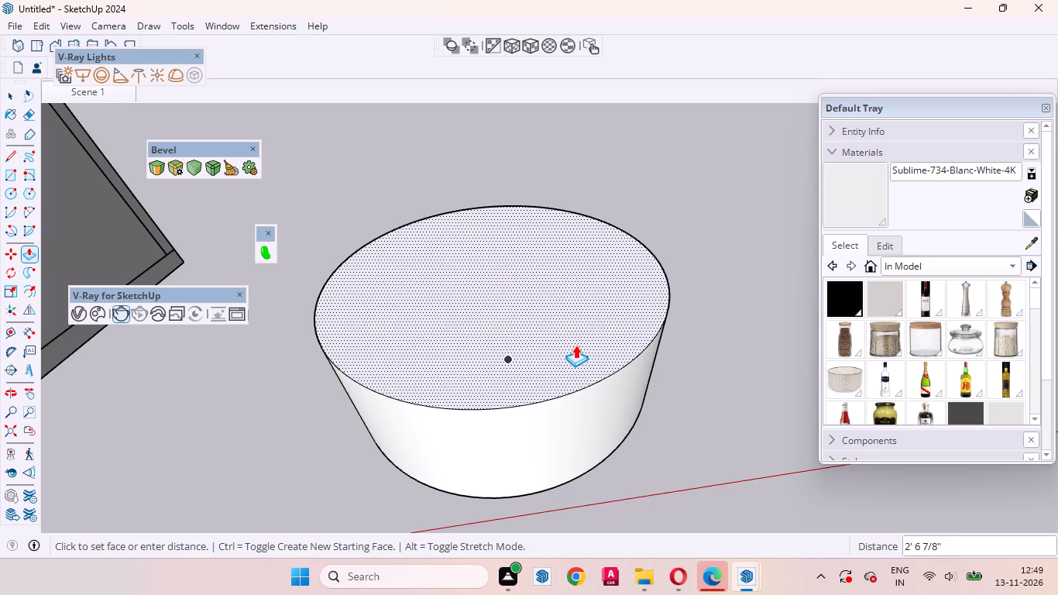
click(575, 345)
key(space)
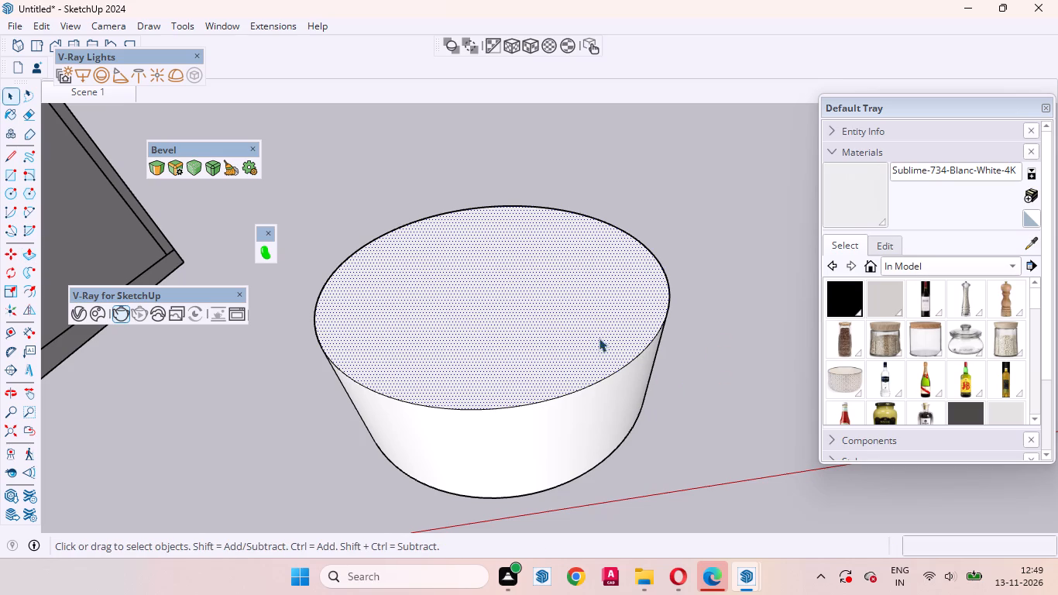
Offset the cylinder's top edge inward by about 7" to outline a rim.
middle_drag(596, 397, 468, 578)
key(f)
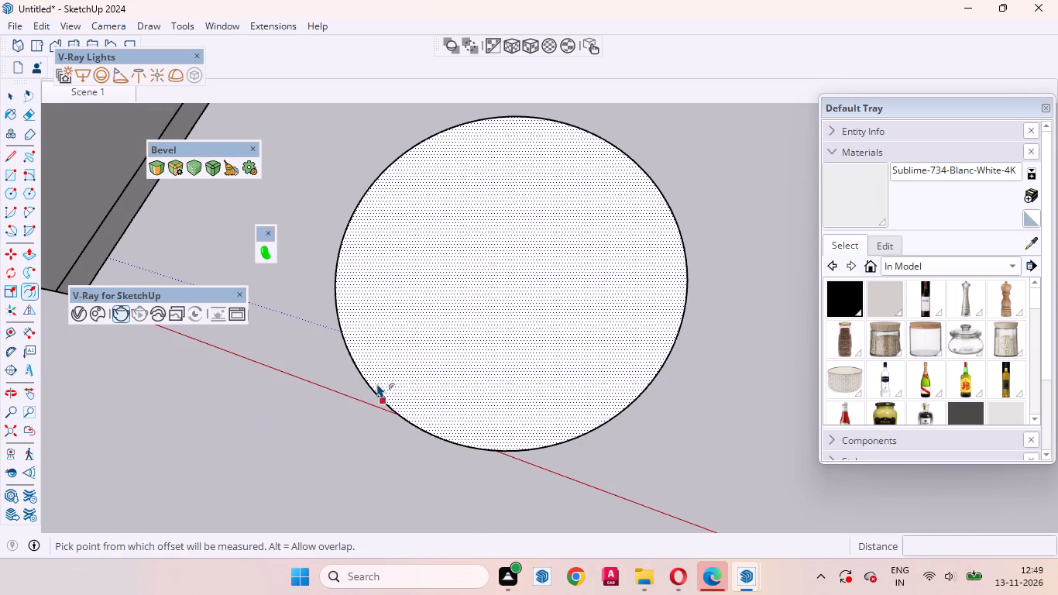
click(349, 327)
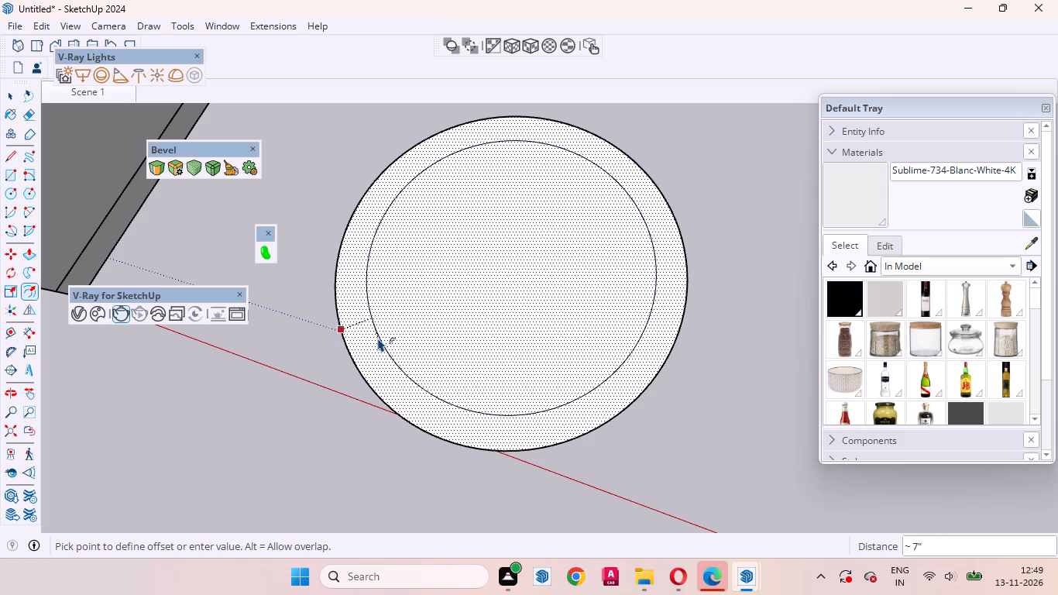
click(378, 338)
key(space)
Push/Pull the inner top face down 24" to hollow out the cylinder.
click(522, 317)
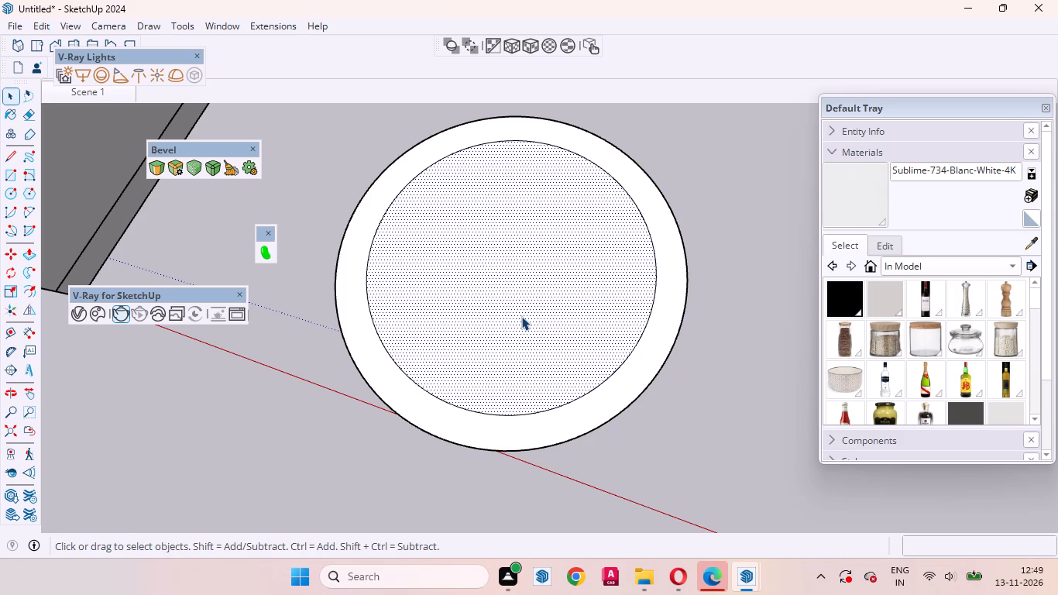
key(p)
click(521, 316)
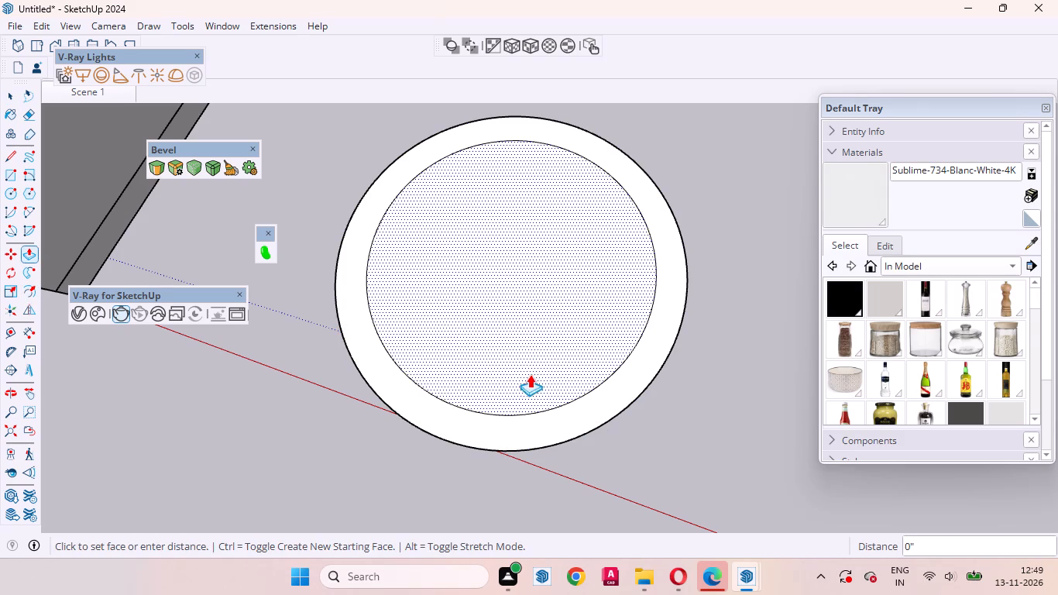
middle_drag(523, 379, 416, 213)
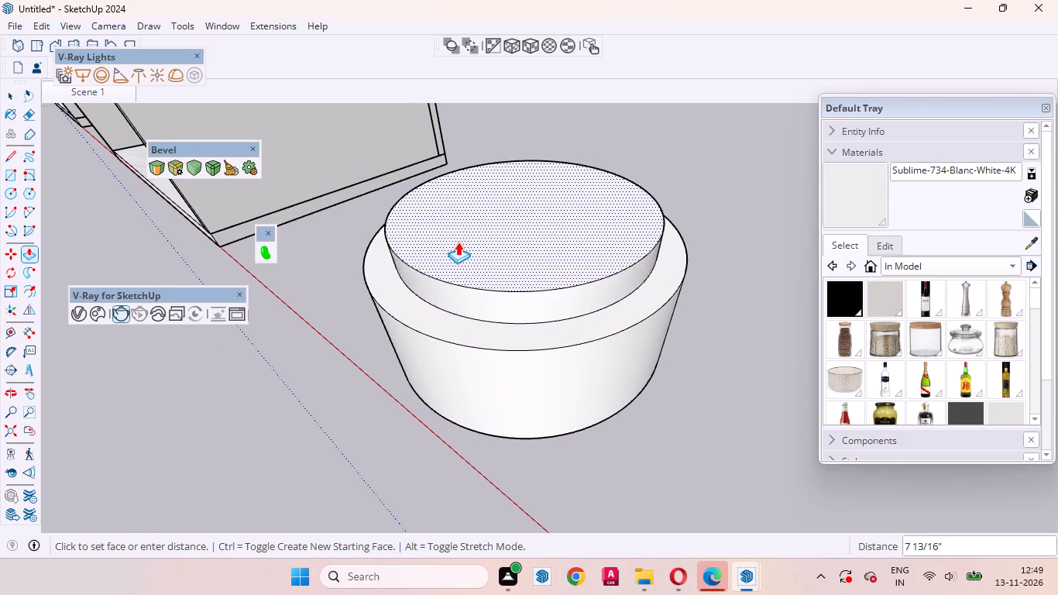
text(24)
key(Return)
key(space)
Offset the edge of the recess floor inward by the same distance as the rim, about 7".
middle_drag(560, 349, 713, 401)
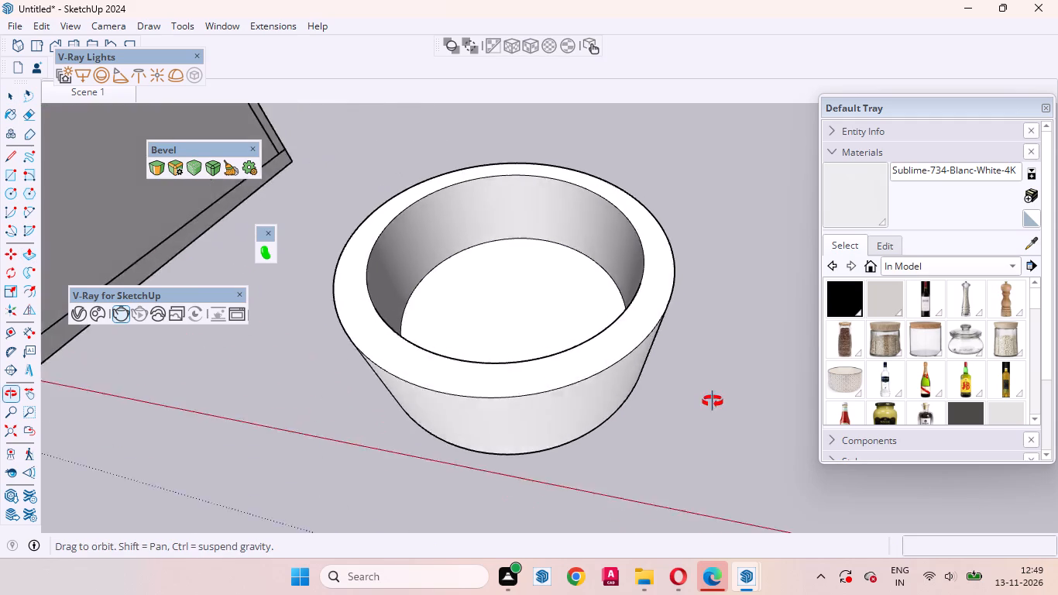
middle_drag(713, 401, 778, 496)
click(424, 325)
click(392, 282)
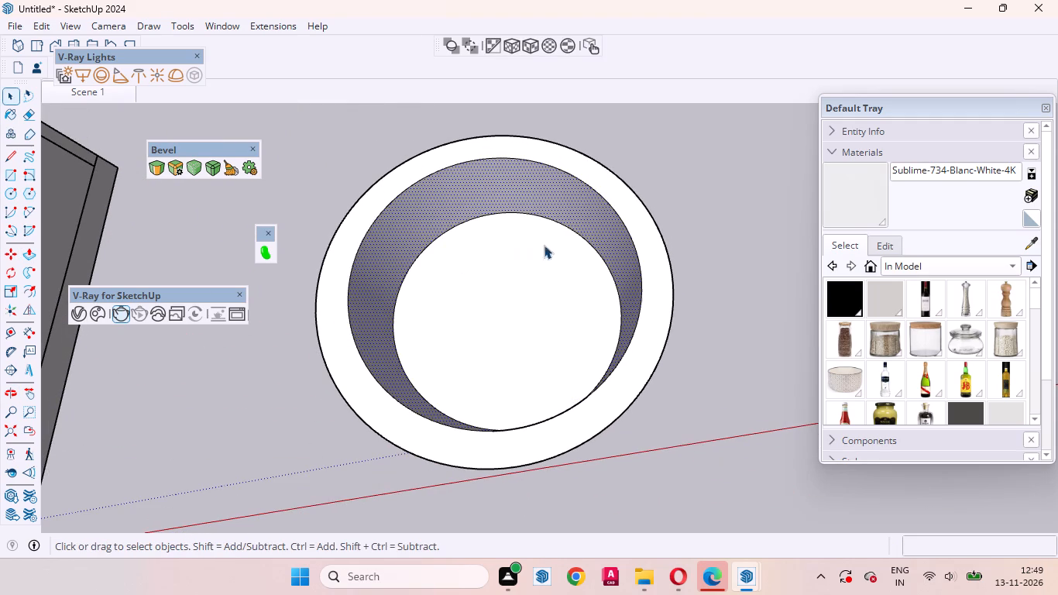
click(658, 293)
middle_drag(598, 370, 447, 141)
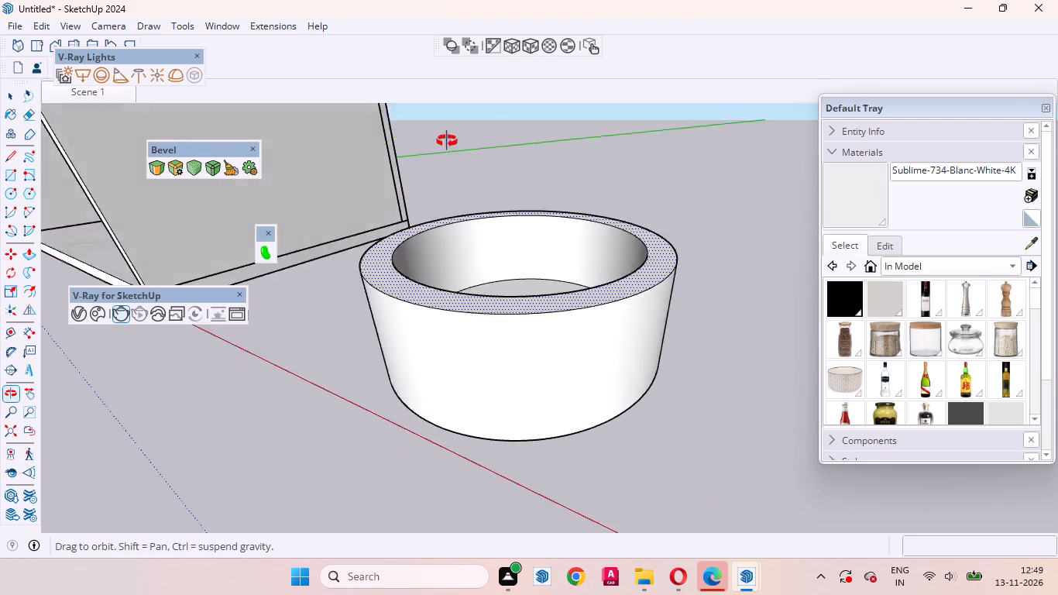
middle_drag(447, 141, 603, 363)
click(440, 339)
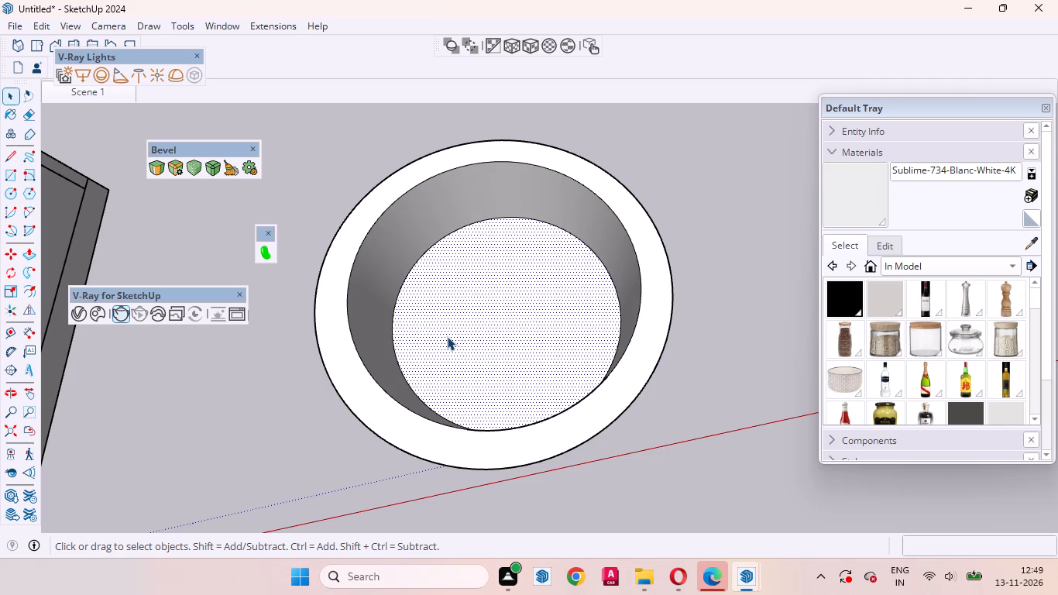
key(f)
double_click(407, 308)
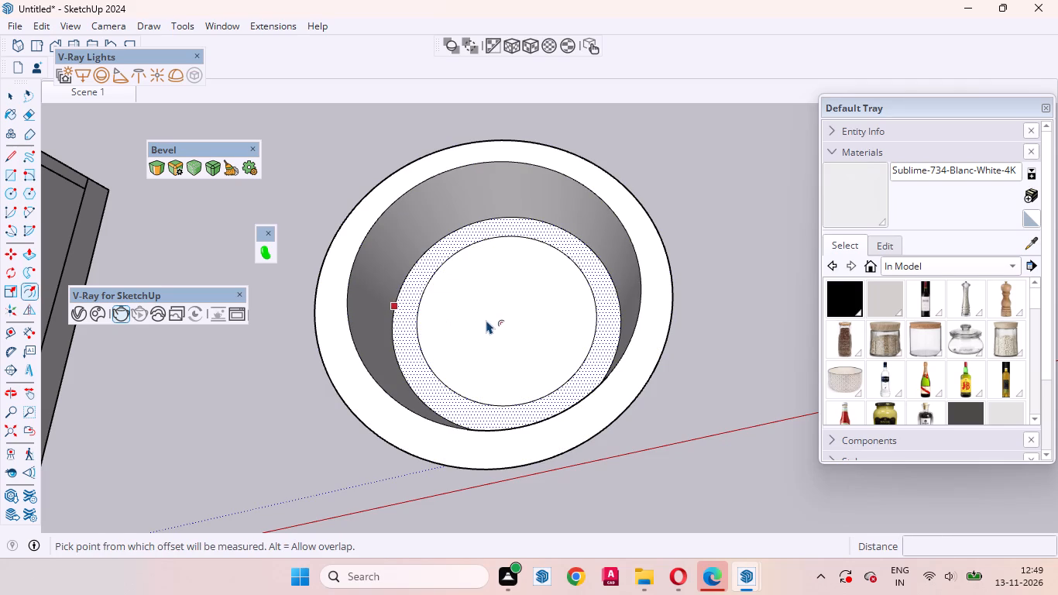
key(space)
Select the inner circle on the recess floor and examine the hollow cylinder's interior from several angles.
click(520, 308)
middle_drag(479, 342, 180, 167)
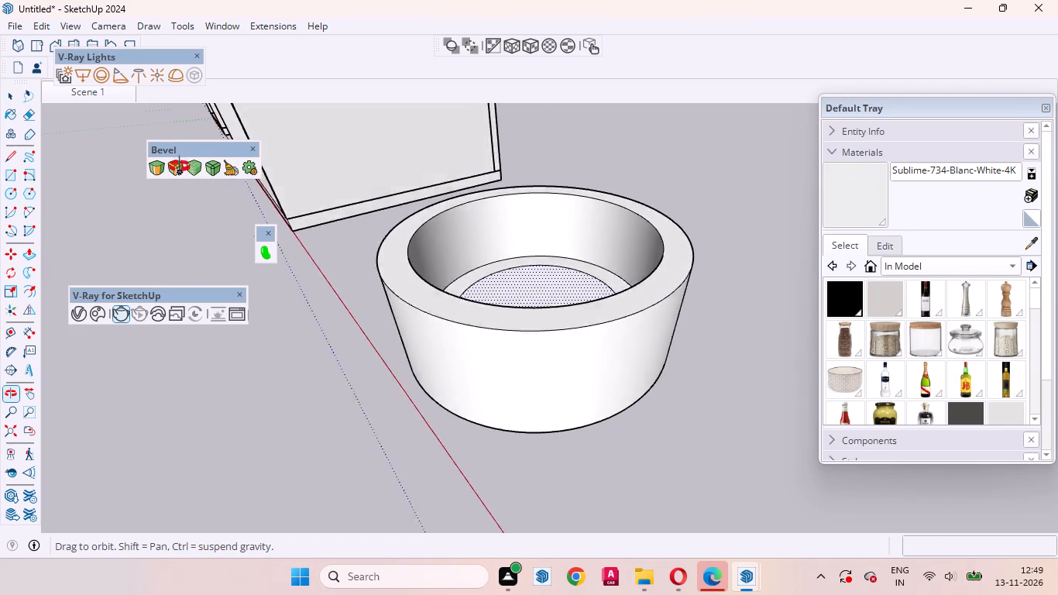
middle_drag(180, 167, 563, 83)
middle_drag(448, 318, 850, 474)
middle_drag(548, 416, 724, 432)
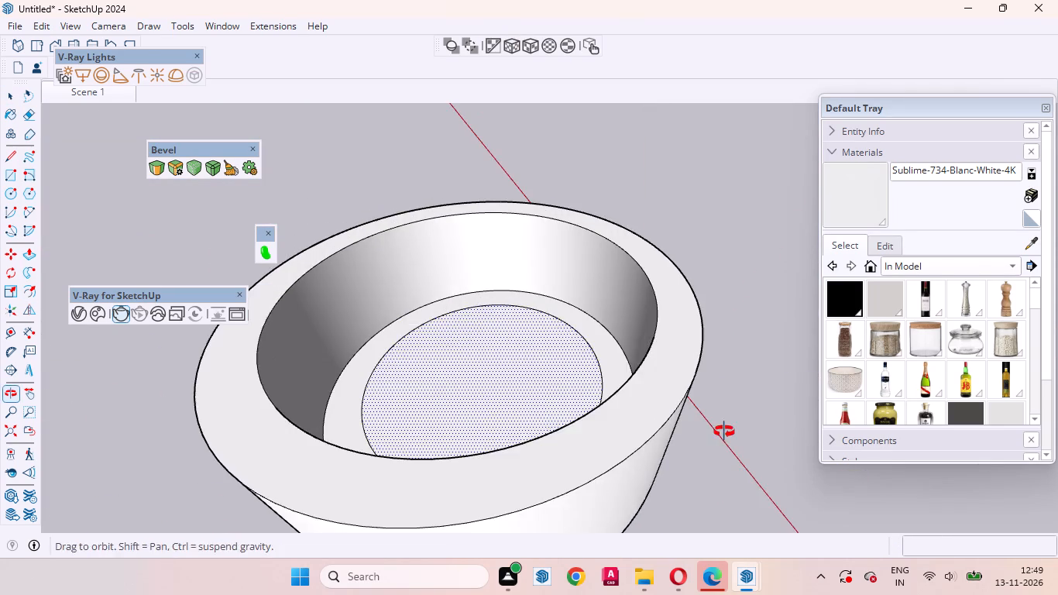
middle_drag(724, 432, 724, 429)
middle_drag(527, 396, 823, 397)
middle_drag(500, 382, 739, 401)
middle_drag(579, 392, 761, 404)
middle_drag(799, 432, 891, 445)
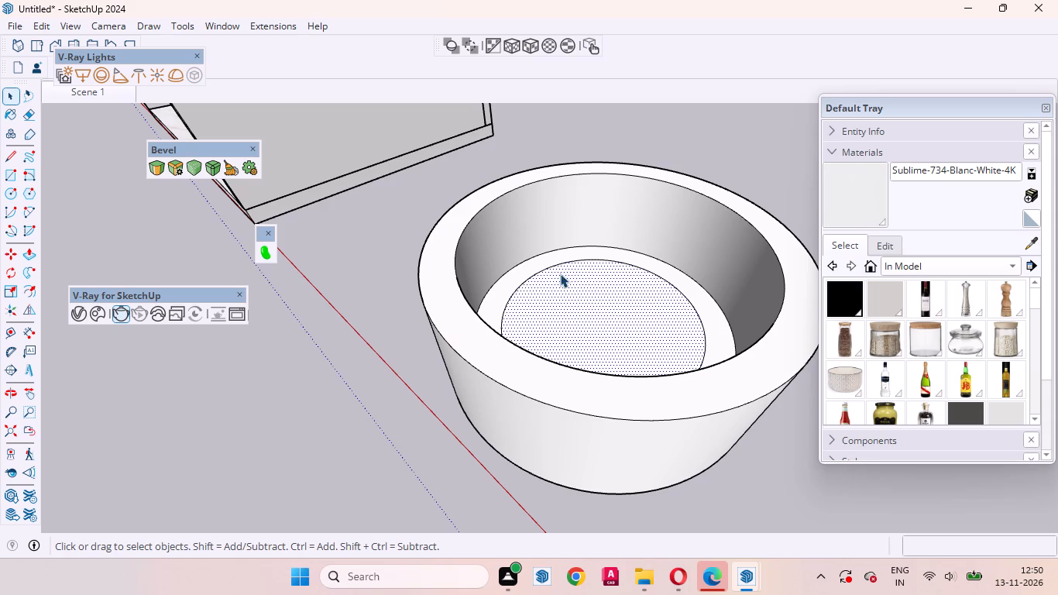
scroll(558, 277, up, 12)
middle_drag(515, 314, 1044, 437)
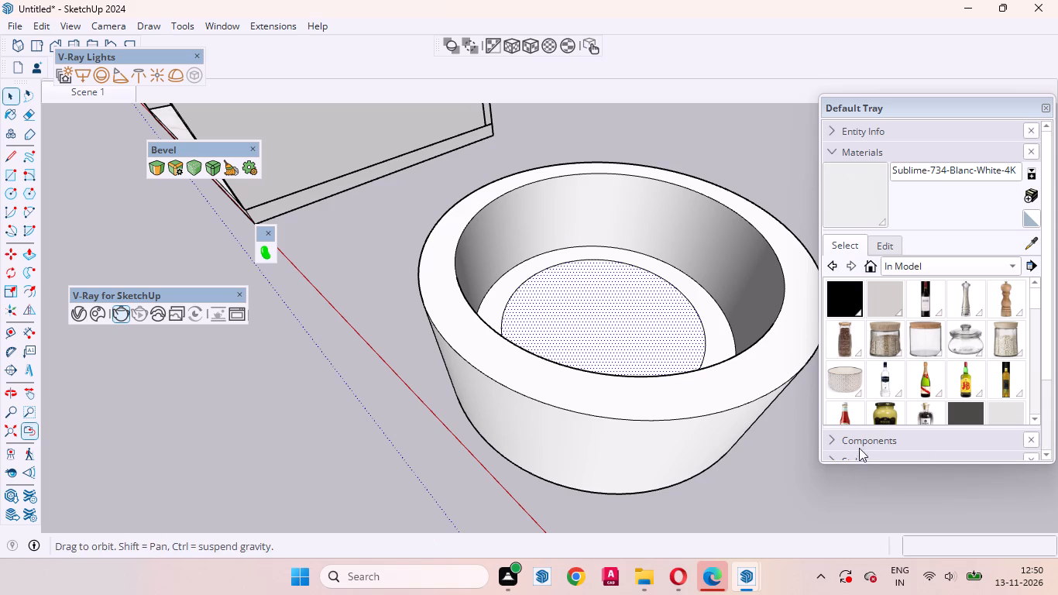
middle_drag(476, 363, 425, 540)
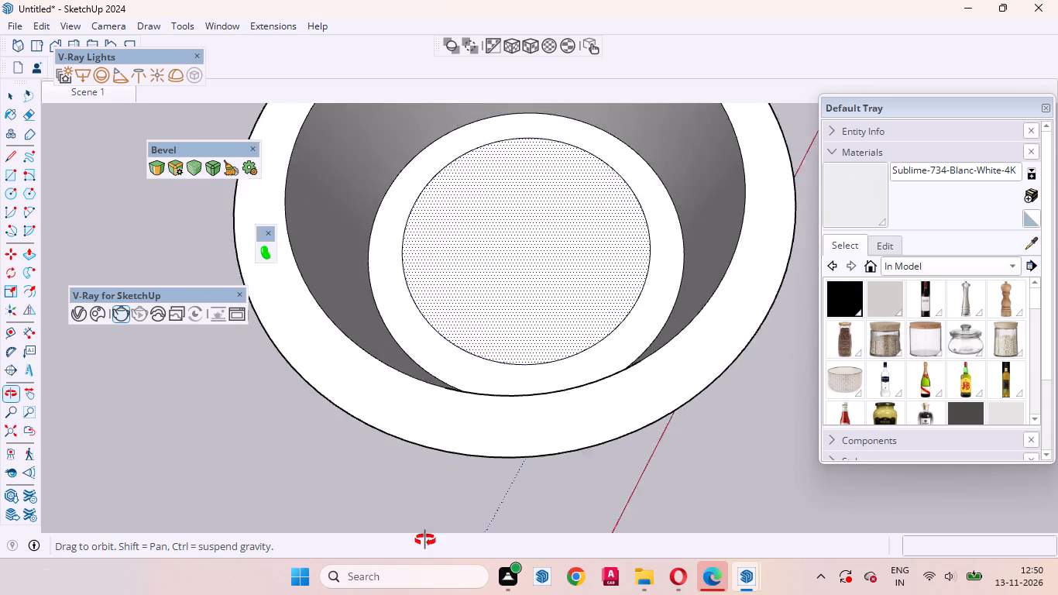
middle_drag(425, 540, 403, 528)
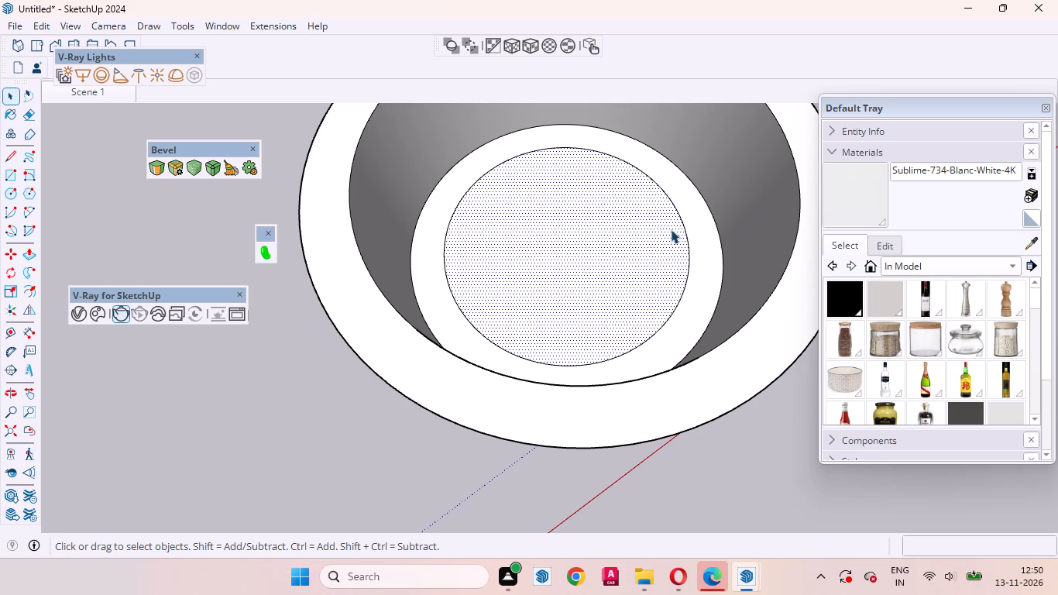
key(p)
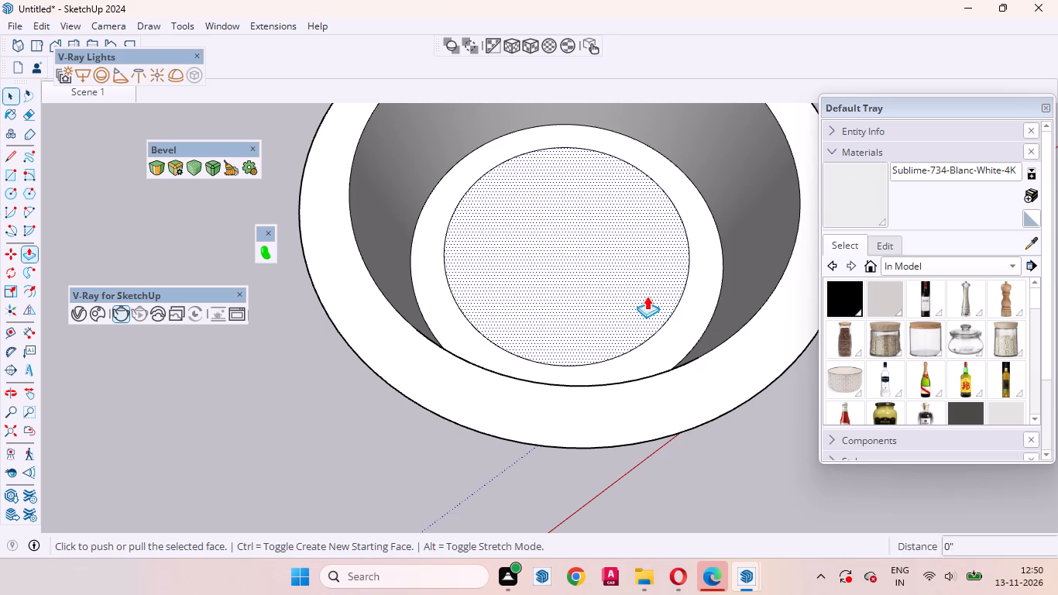
key(space)
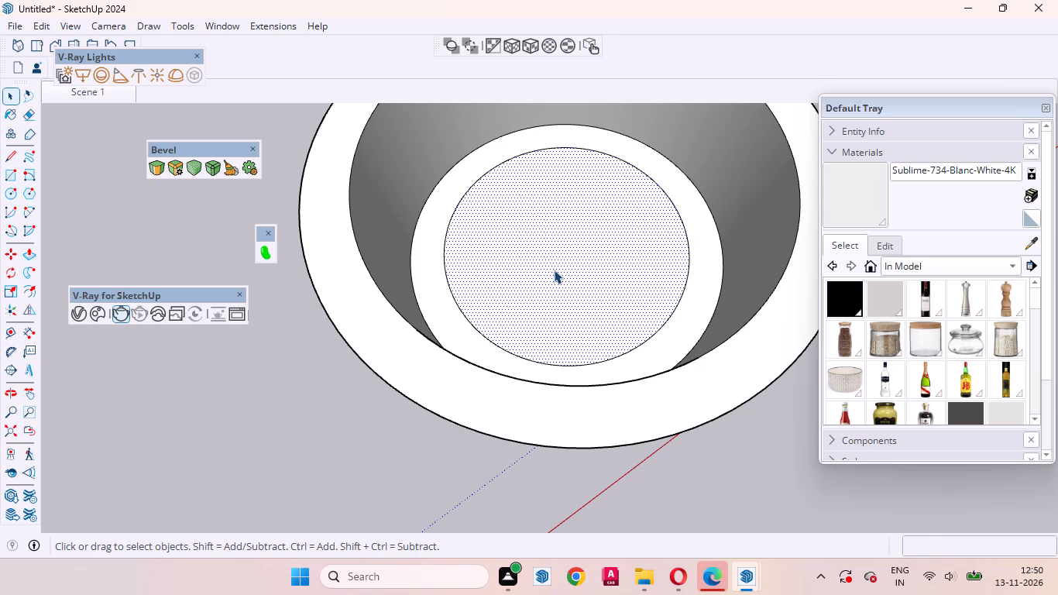
Offset the selected inner circle on the recess floor inward by the same distance as the rim to outline a second ring.
key(f)
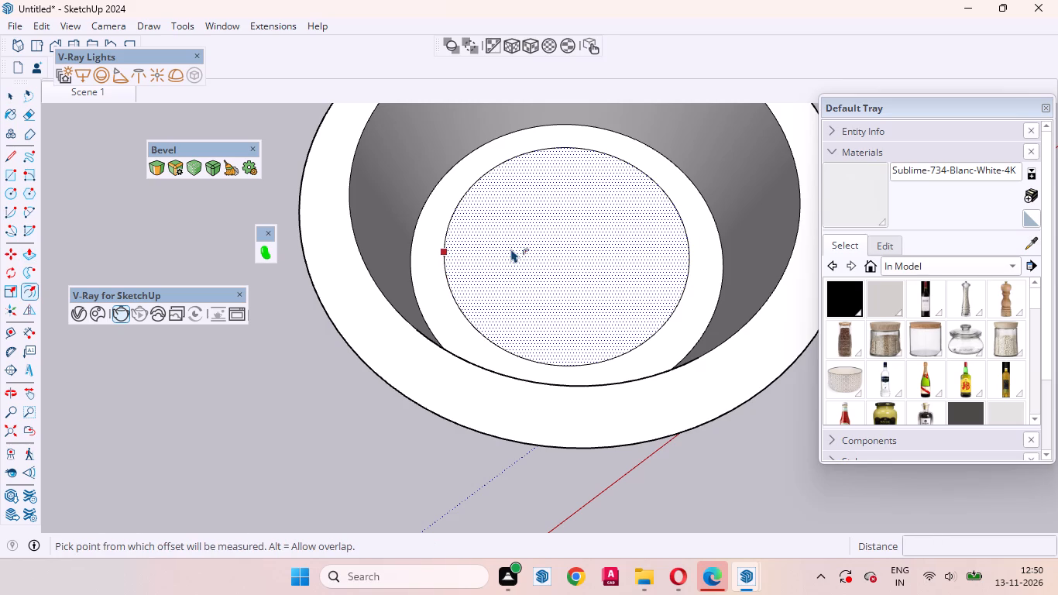
click(511, 249)
click(511, 249)
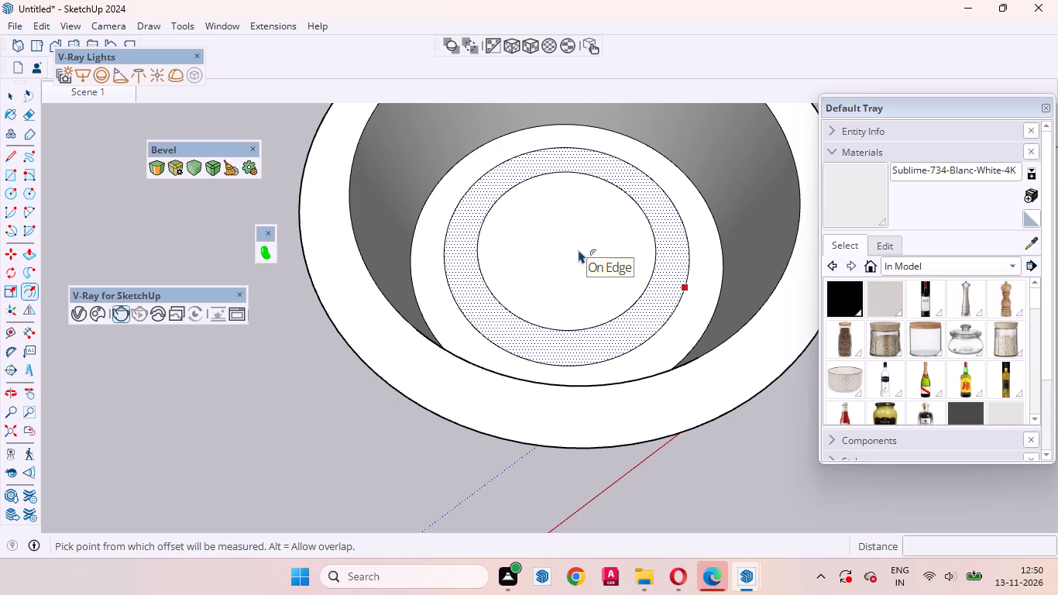
key(space)
Push/Pull the new ring on the recess floor up 2' to the level of the outer rim.
scroll(480, 268, up, 11)
key(p)
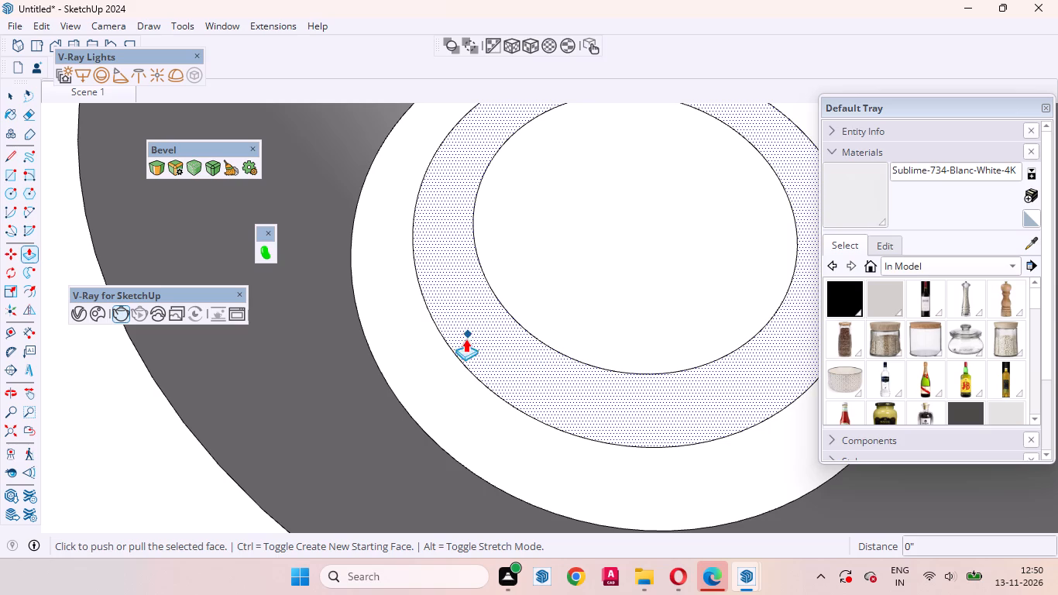
click(475, 334)
scroll(490, 311, down, 6)
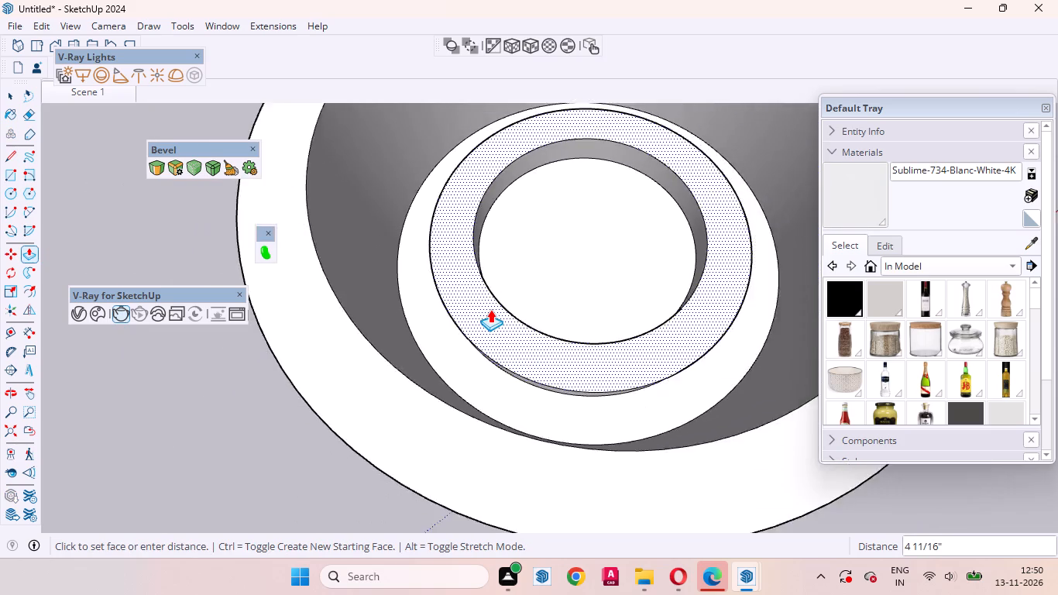
scroll(490, 309, down, 2)
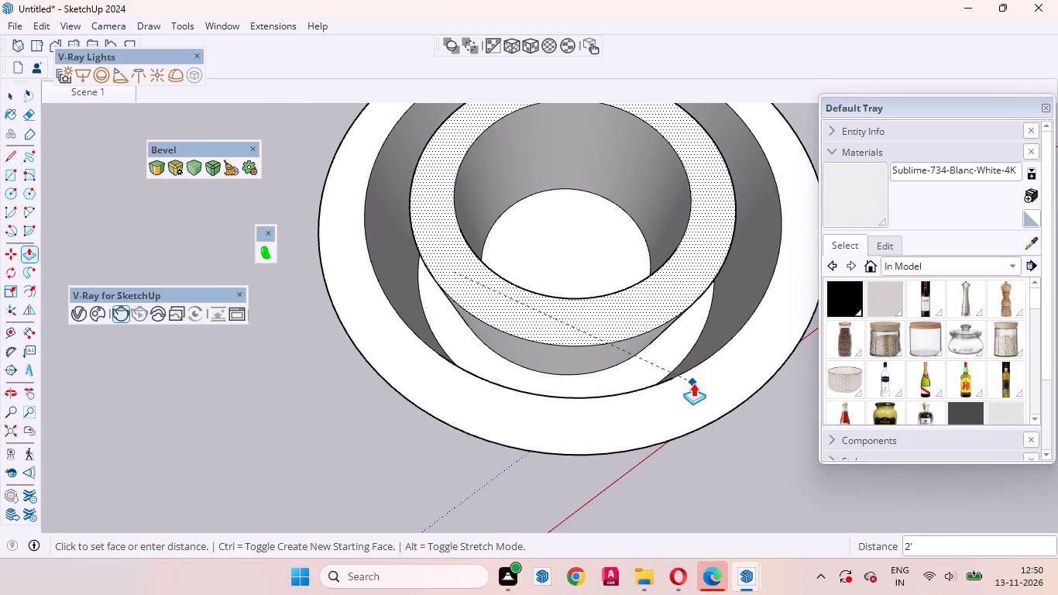
click(693, 383)
key(space)
key(space)
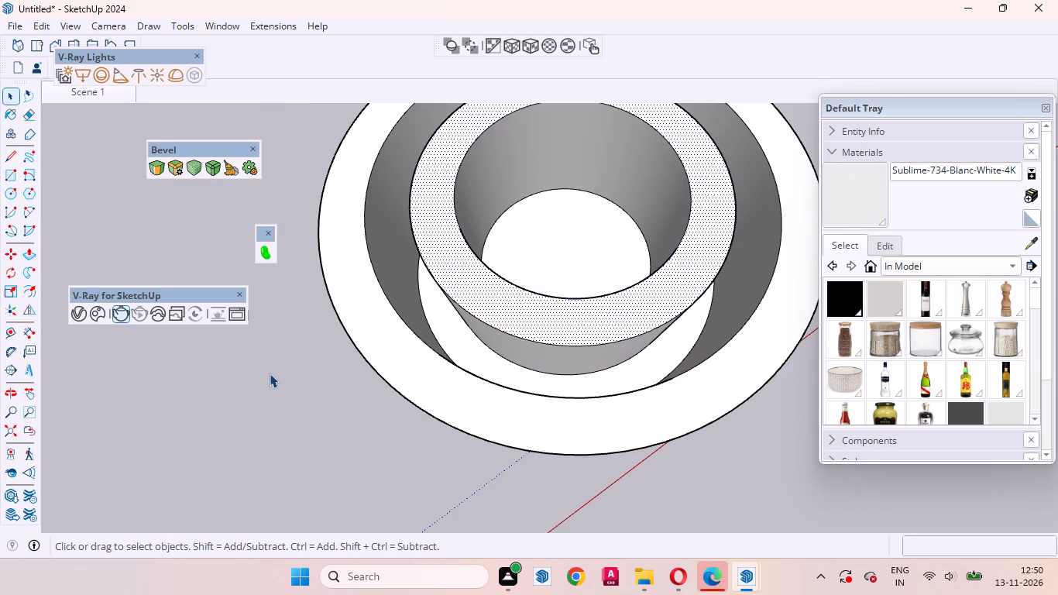
key(space)
Push/Pull the inner ring's top face up another 5 9/16" above the outer rim.
middle_drag(469, 420, 840, 500)
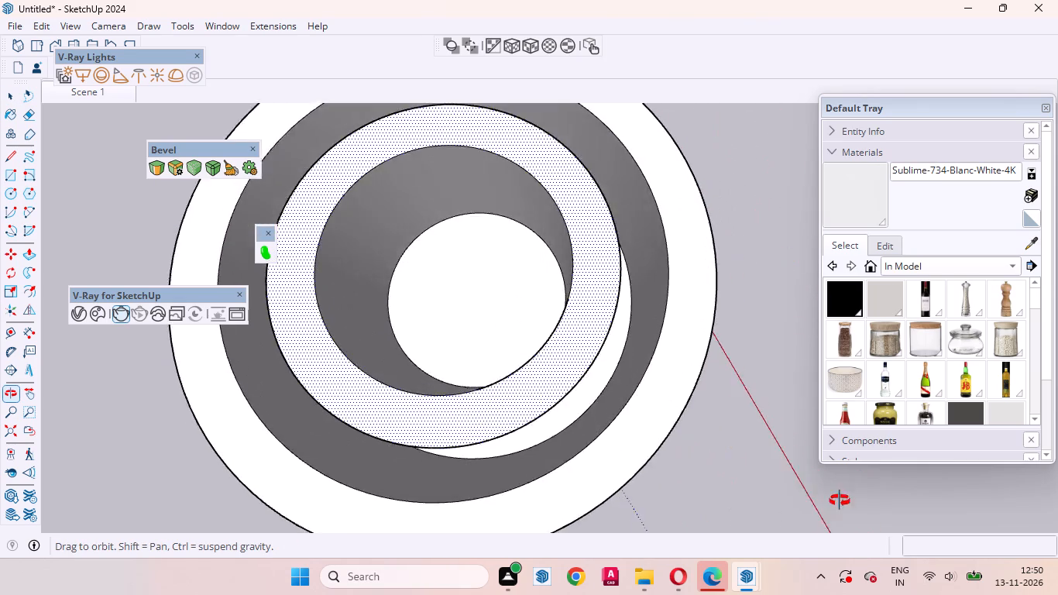
middle_drag(840, 500, 503, 458)
scroll(565, 311, down, 8)
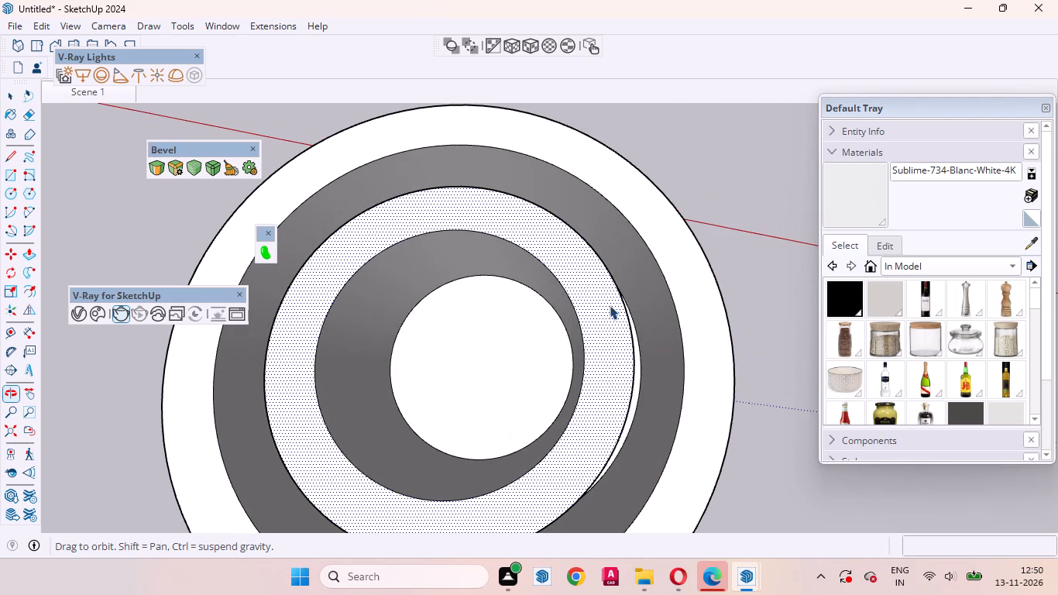
scroll(610, 305, down, 8)
middle_drag(585, 394, 191, 266)
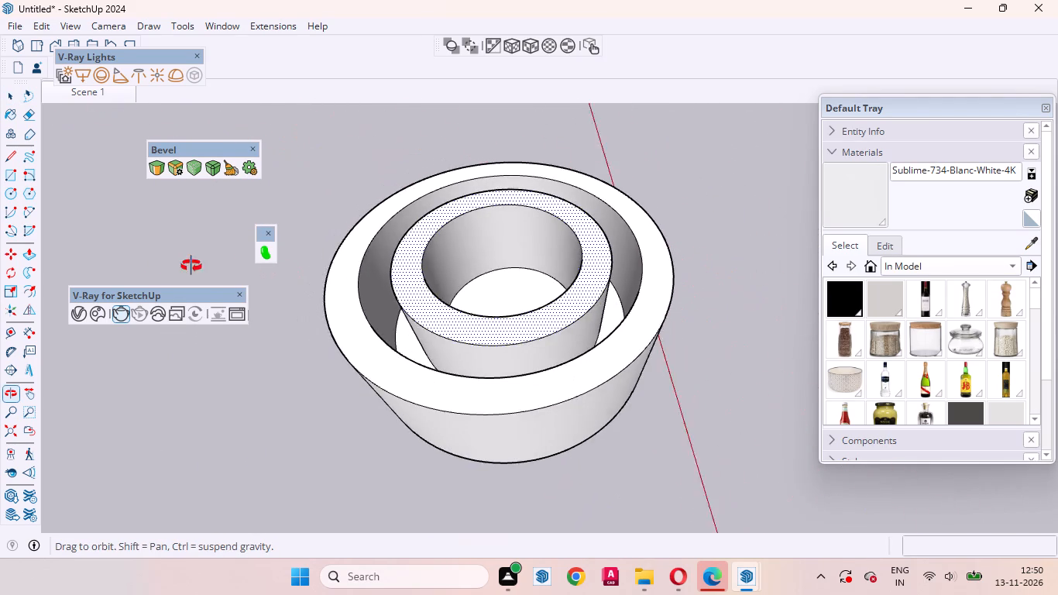
middle_drag(191, 266, 139, 264)
middle_drag(585, 332, 273, 242)
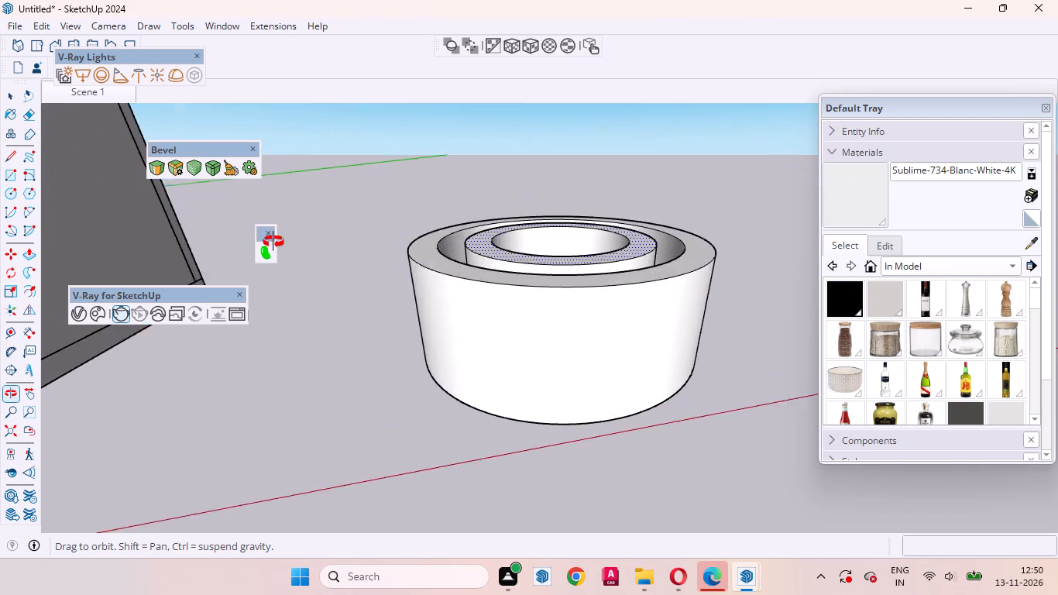
middle_drag(273, 242, 290, 262)
scroll(509, 254, up, 5)
middle_drag(517, 287, 448, 248)
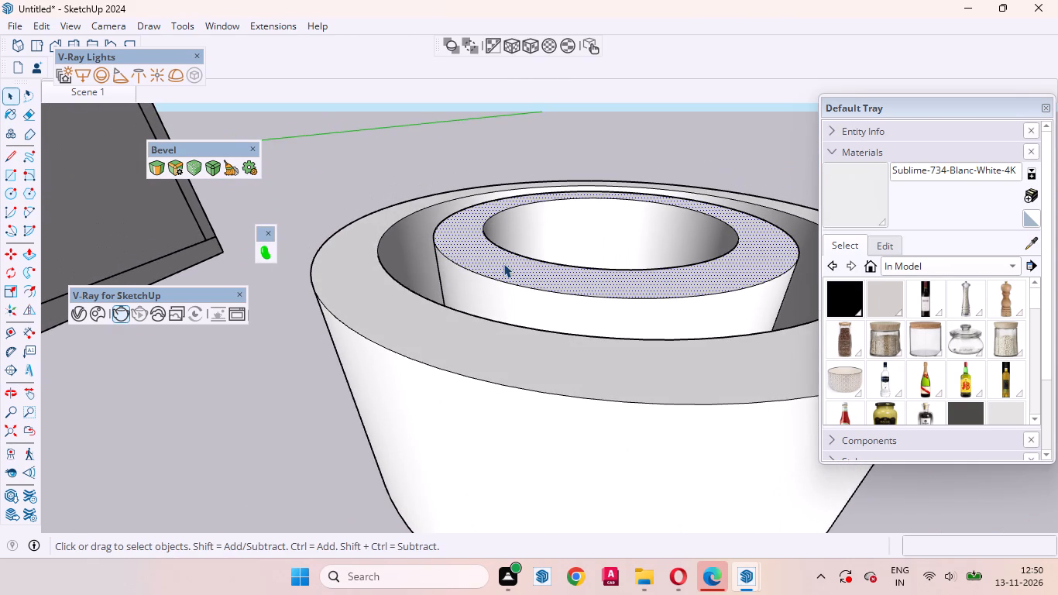
key(p)
click(510, 263)
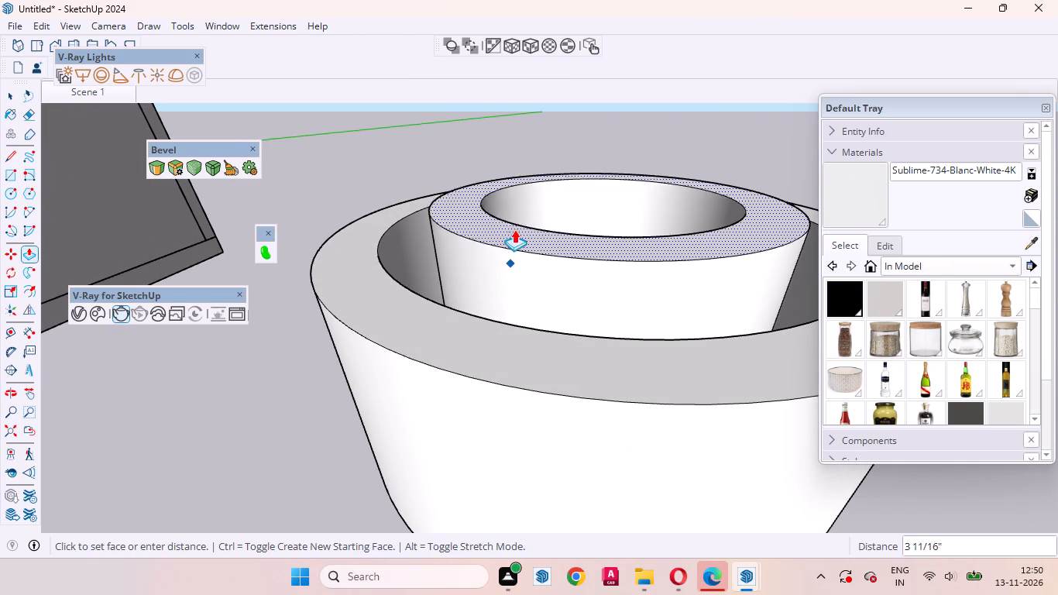
click(527, 215)
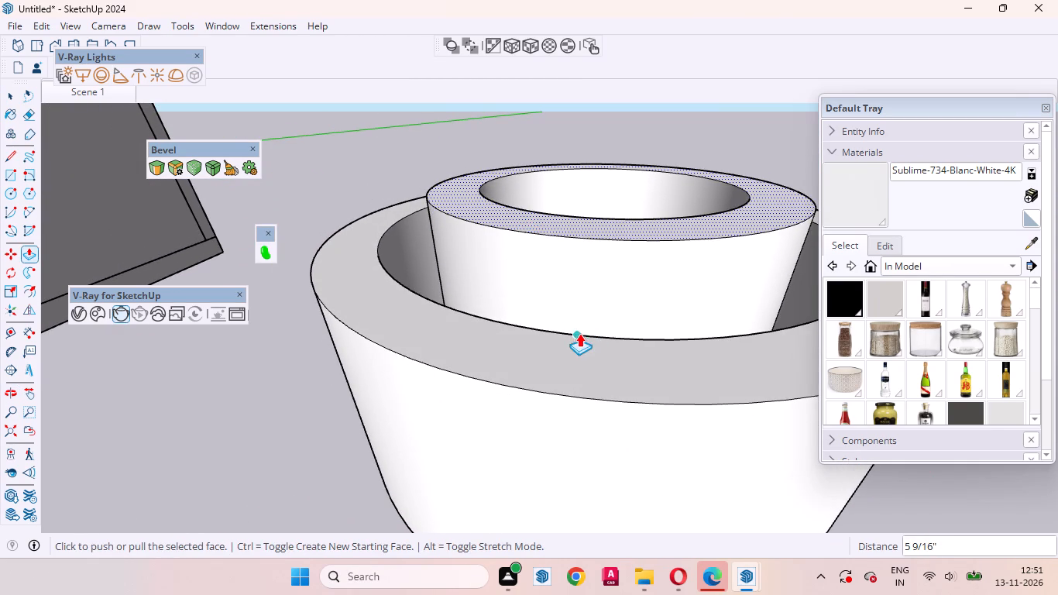
key(space)
Examine the stepped ring form beside the two boxes from several distances and angles.
middle_drag(543, 311, 470, 232)
scroll(545, 320, down, 18)
scroll(582, 371, up, 1)
scroll(589, 374, down, 3)
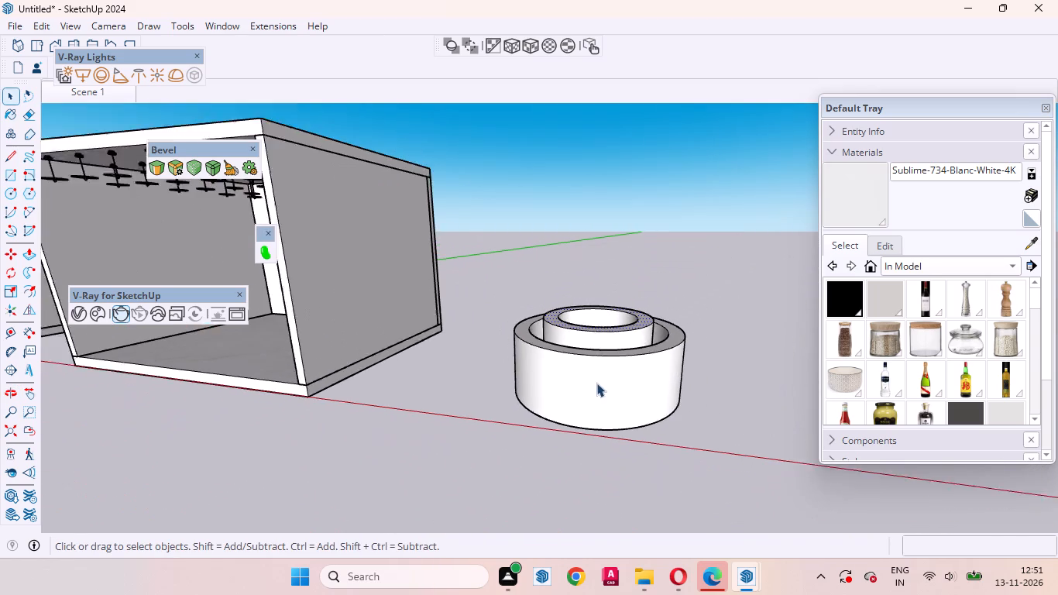
scroll(596, 383, down, 1)
scroll(668, 397, down, 5)
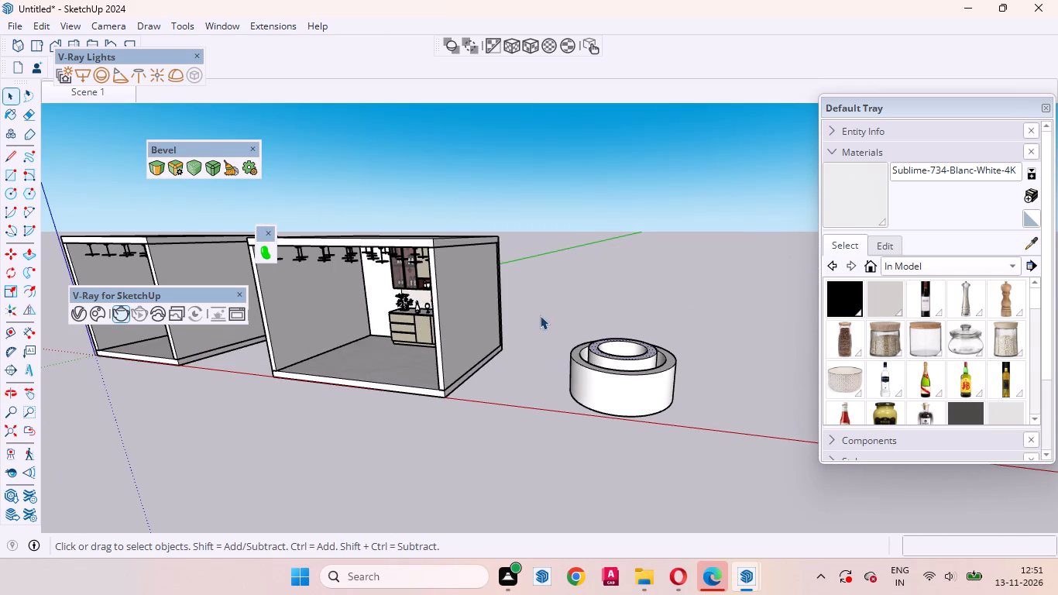
scroll(547, 328, up, 3)
scroll(672, 363, up, 2)
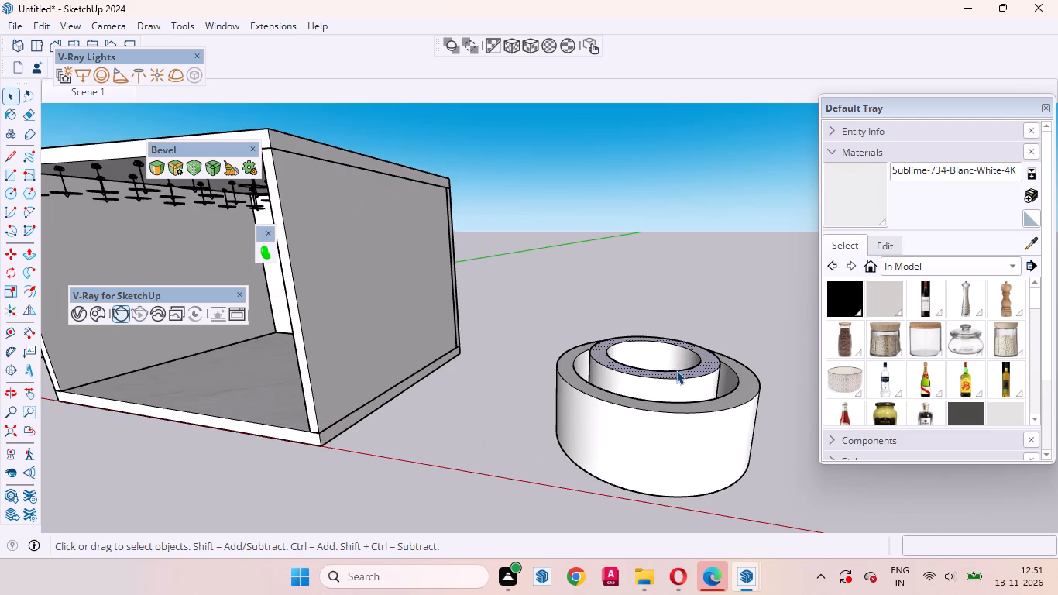
scroll(674, 377, down, 1)
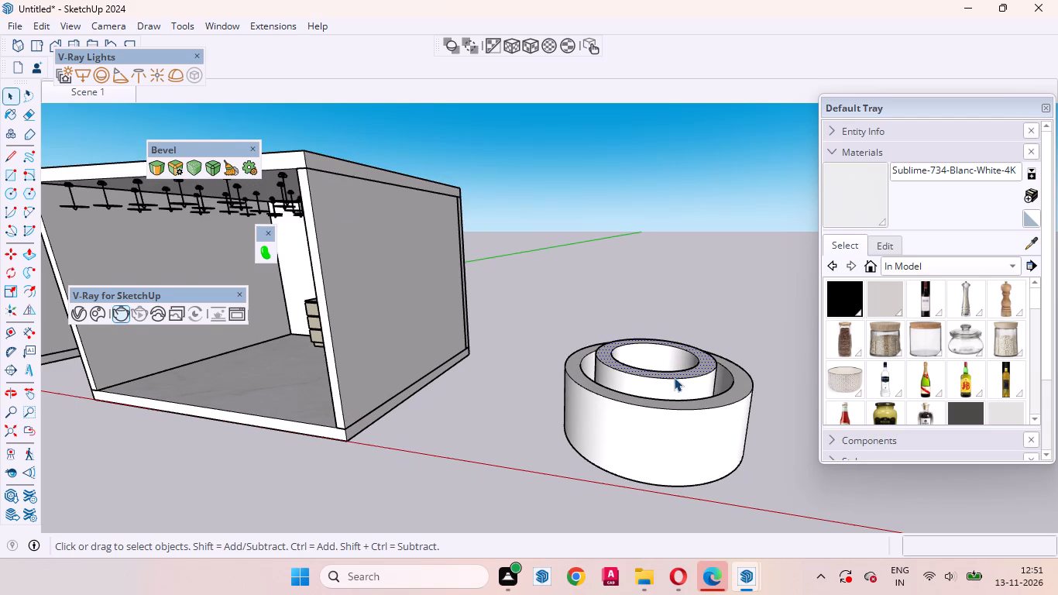
scroll(674, 377, down, 2)
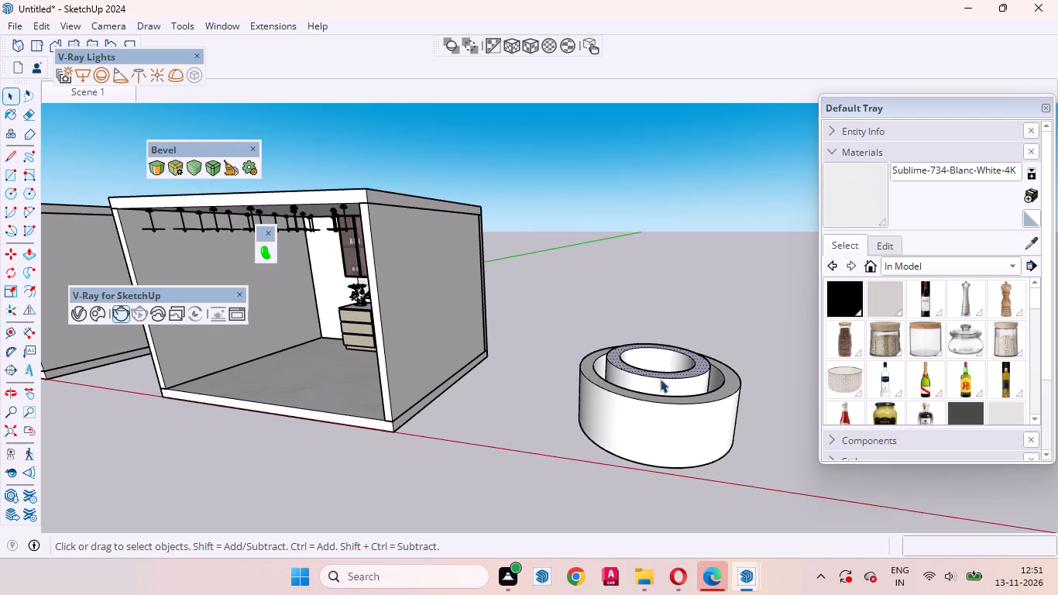
middle_drag(656, 385, 686, 435)
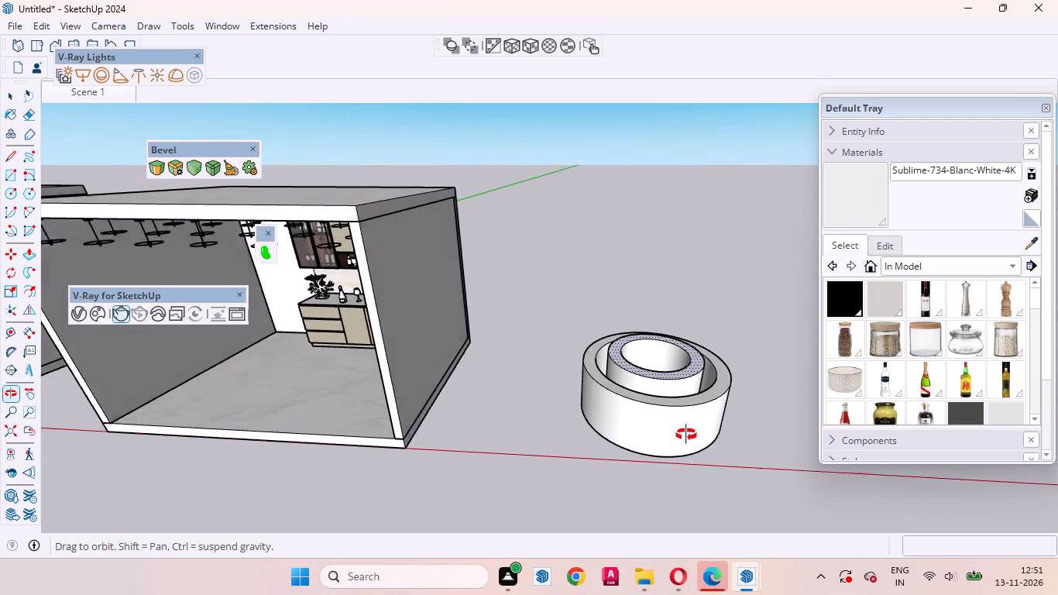
middle_drag(686, 435, 625, 435)
Offset the edge of the circular floor inside the raised ring inward by the same distance as the previous rings.
scroll(661, 403, up, 5)
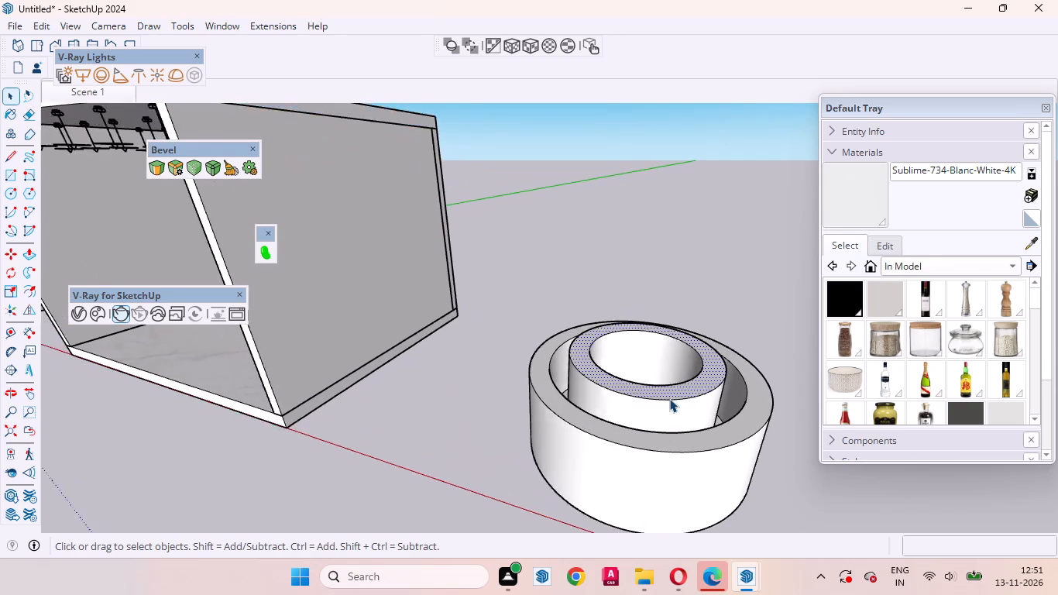
scroll(669, 398, up, 4)
middle_drag(681, 410, 589, 507)
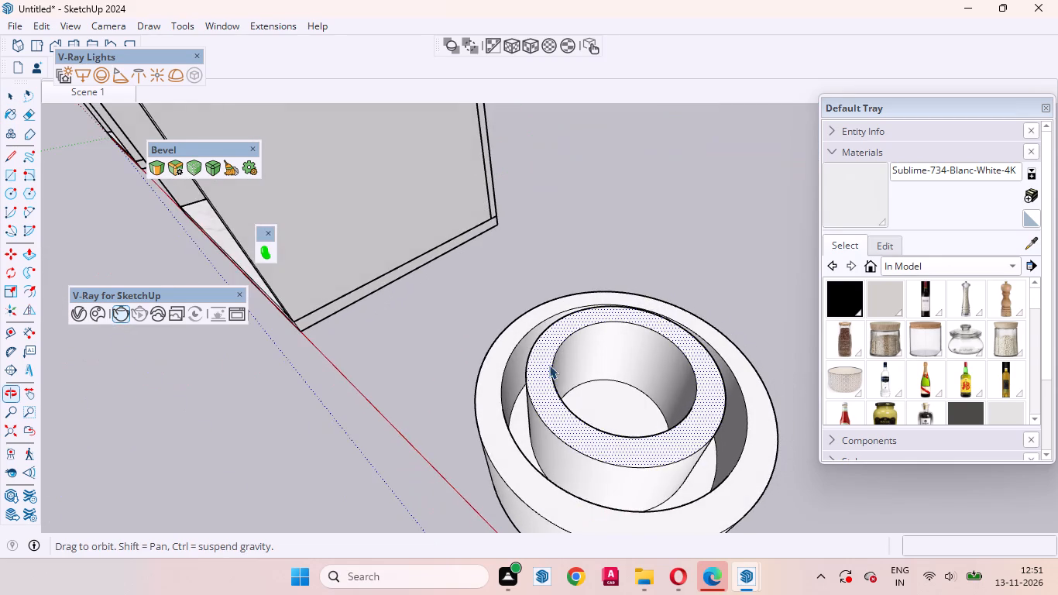
scroll(549, 365, down, 6)
middle_drag(601, 361, 586, 485)
scroll(578, 376, up, 2)
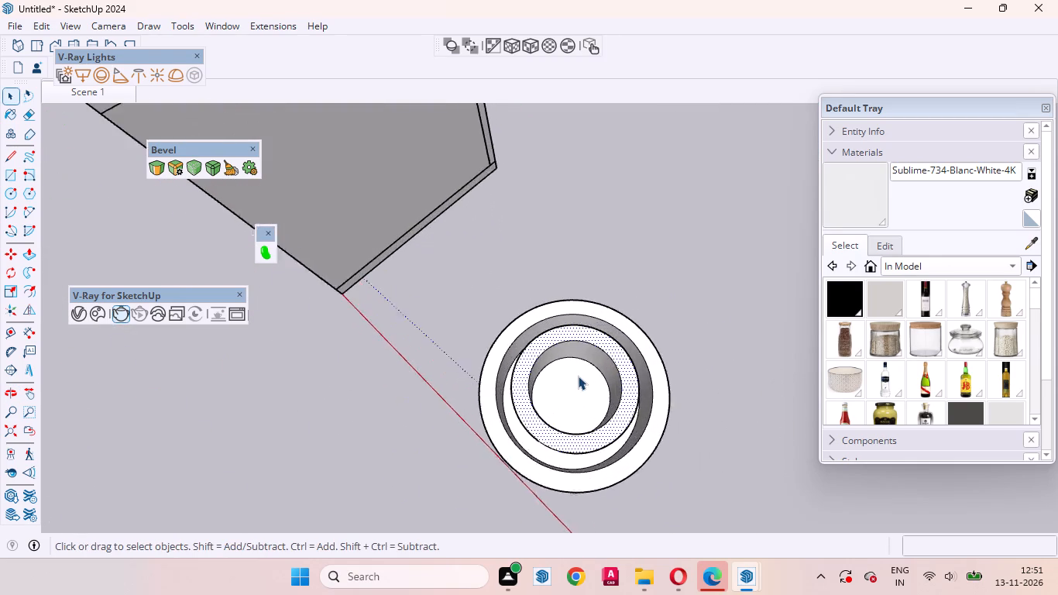
scroll(578, 376, up, 4)
click(578, 416)
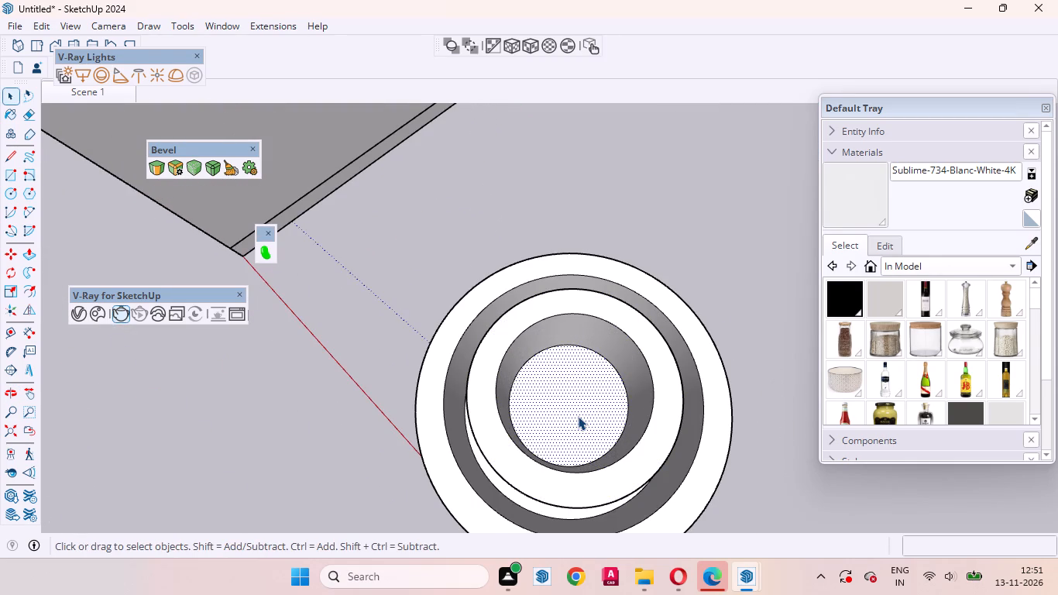
key(f)
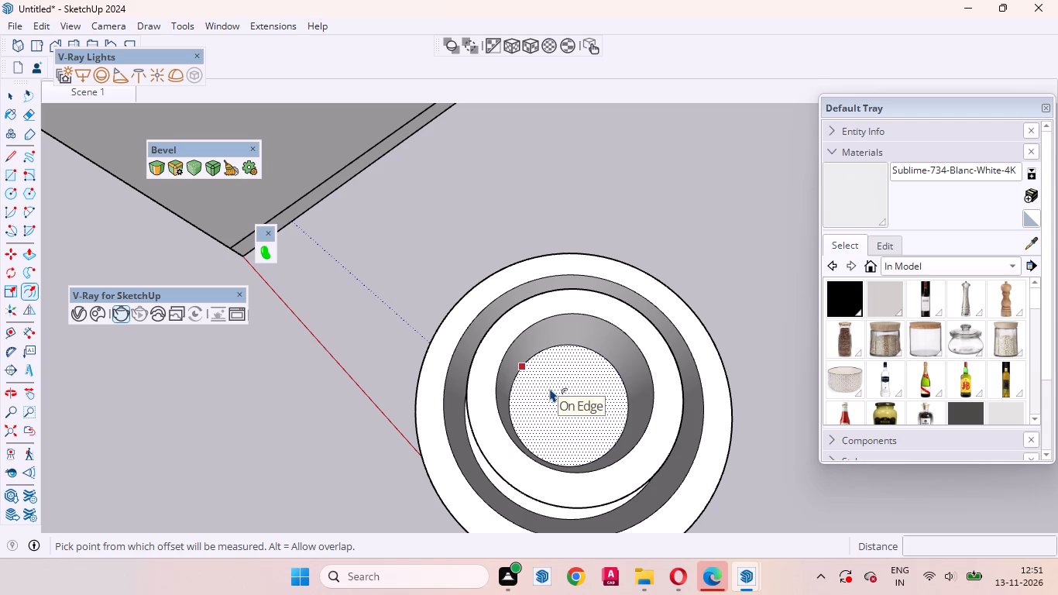
double_click(550, 388)
key(space)
Offset the new innermost floor circle inward by the same distance to outline another ring around a small central circle.
click(565, 400)
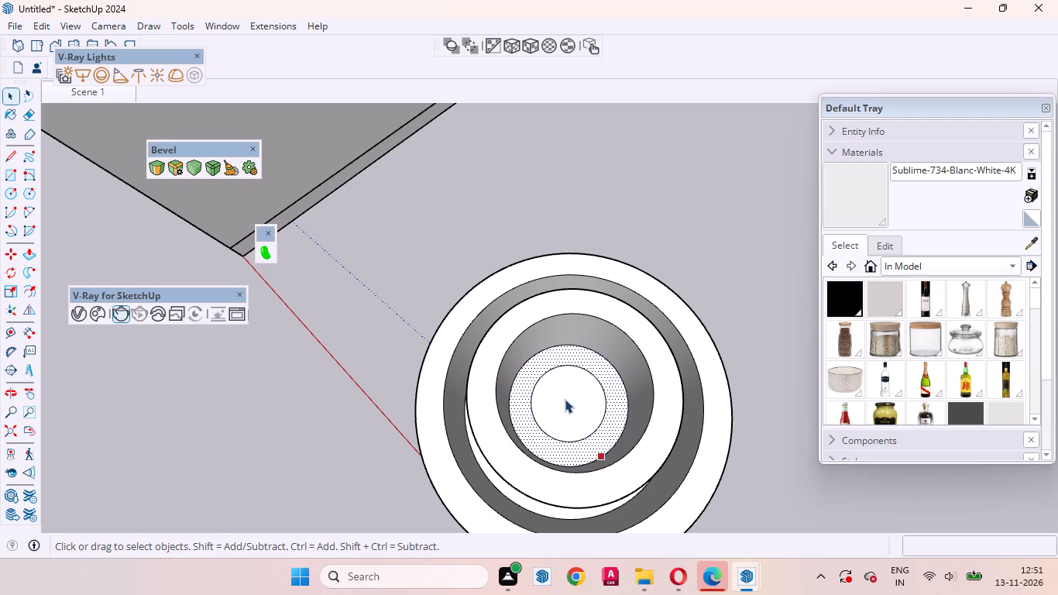
click(572, 390)
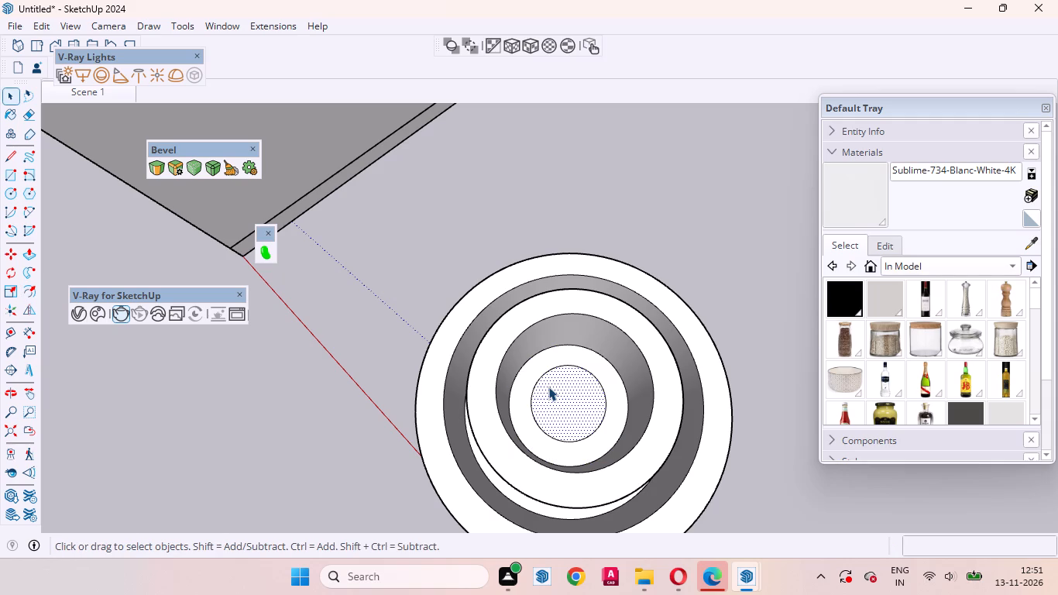
key(f)
double_click(541, 400)
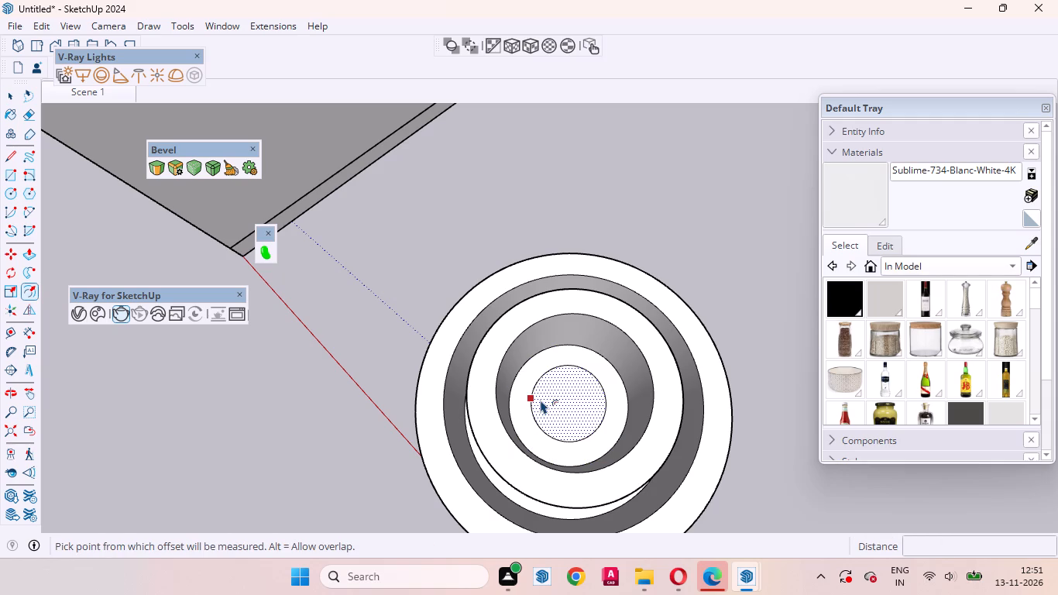
key(space)
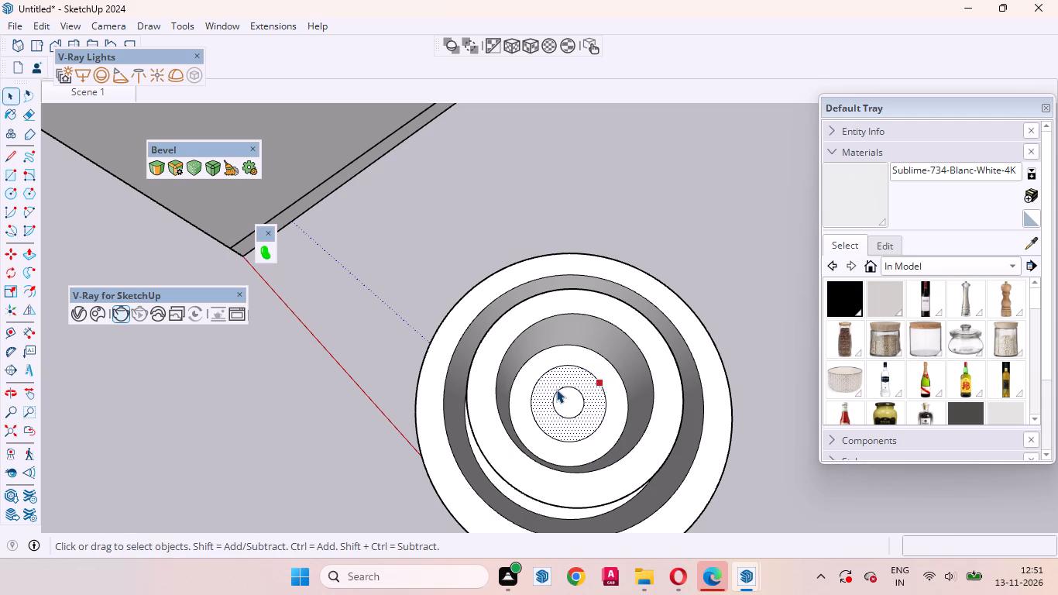
Push/Pull the innermost ring face around the small central circle up 2', level with the top of the surrounding middle ring.
click(554, 387)
key(p)
scroll(570, 425, up, 6)
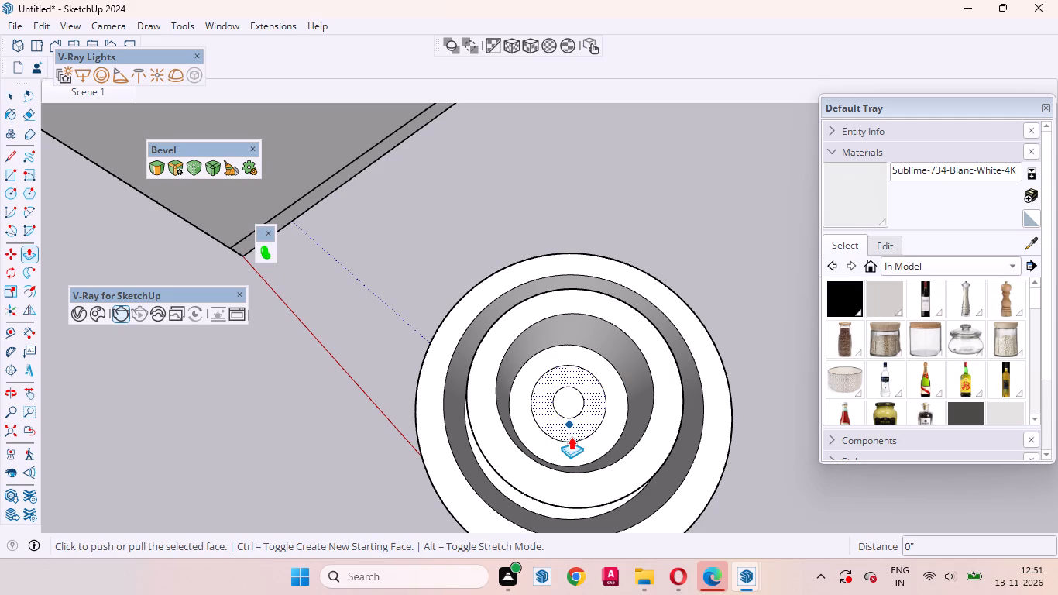
scroll(595, 440, up, 5)
double_click(588, 416)
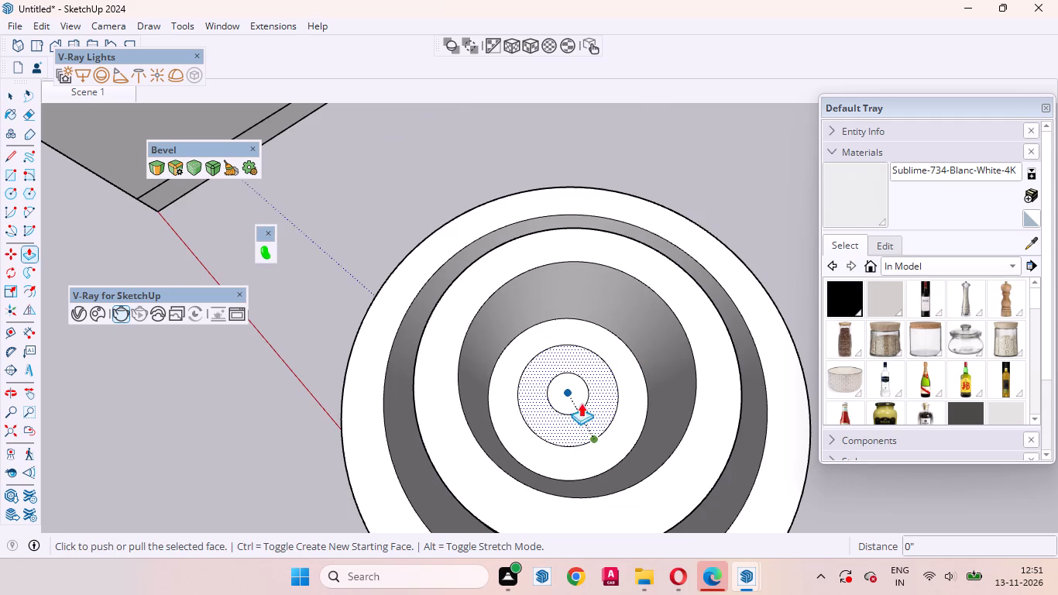
click(599, 401)
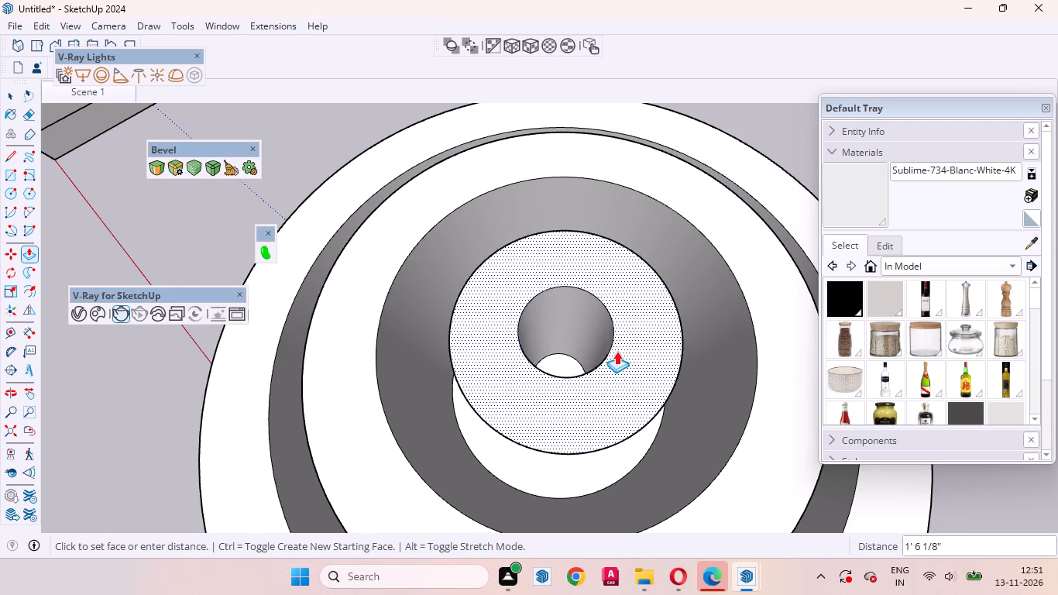
scroll(616, 351, down, 7)
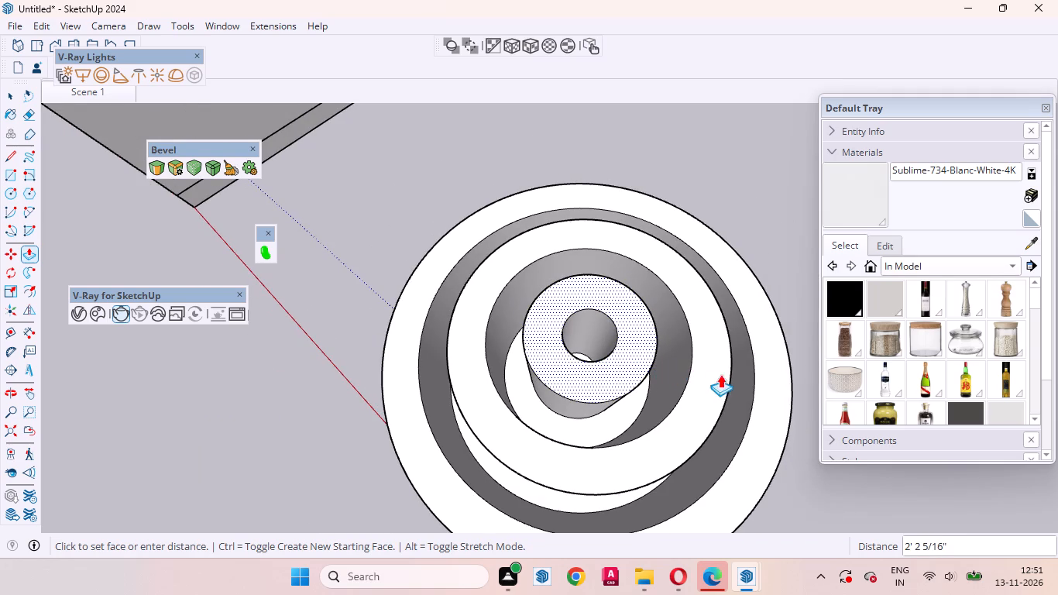
click(726, 386)
Push/Pull the innermost ring's top face up another 5 7/8" above the middle ring's rim.
middle_drag(689, 411, 706, 262)
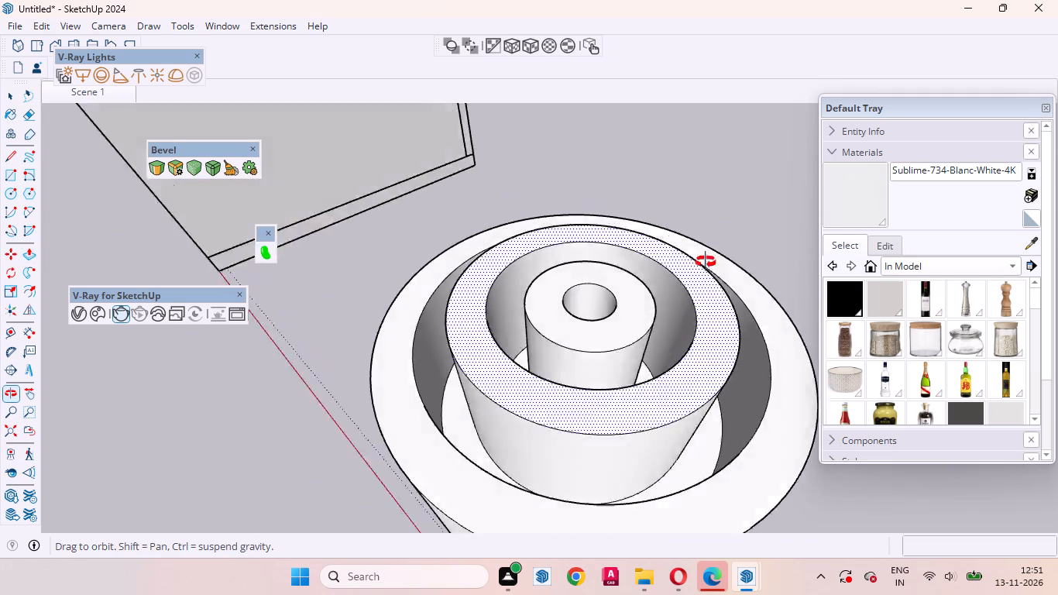
middle_drag(706, 262, 851, 223)
scroll(642, 272, up, 2)
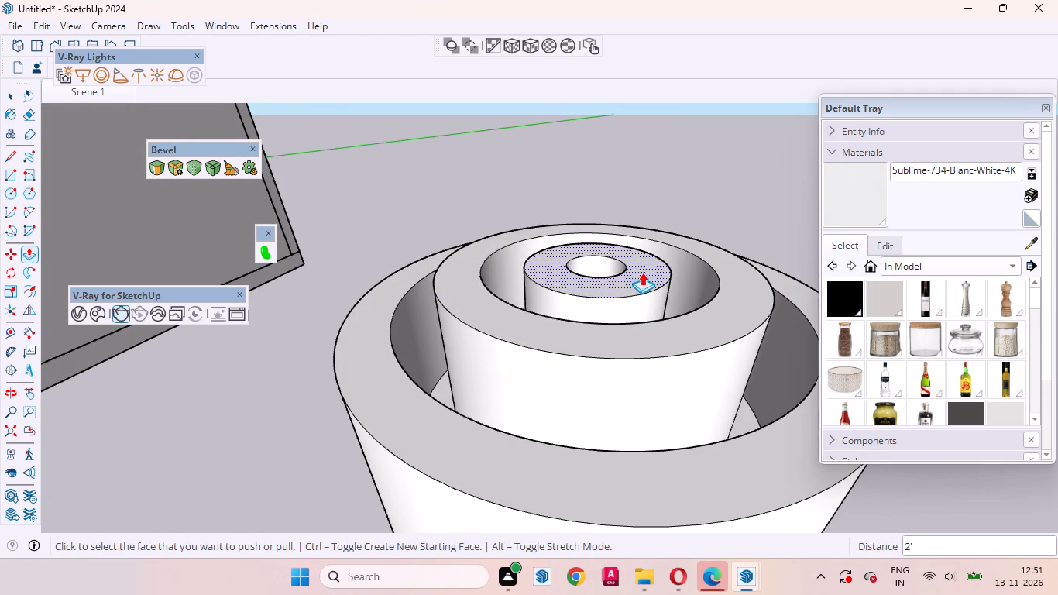
click(642, 272)
click(654, 236)
Examine the three-tier ring form beside the box from a low side angle and several distances.
middle_drag(643, 356, 631, 342)
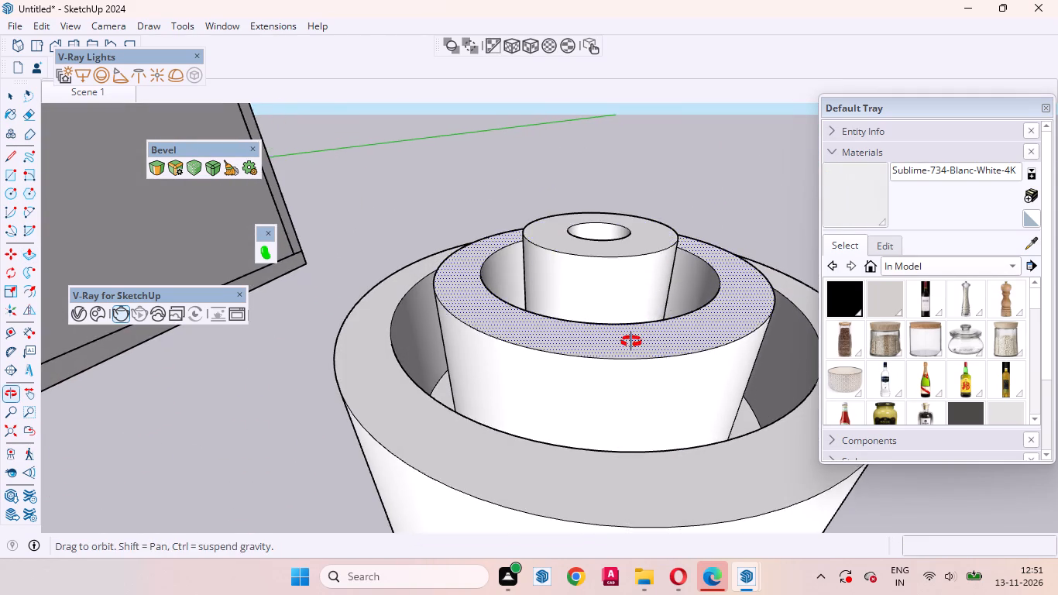
middle_drag(631, 342, 662, 242)
scroll(600, 310, down, 8)
scroll(556, 372, up, 1)
scroll(556, 372, down, 6)
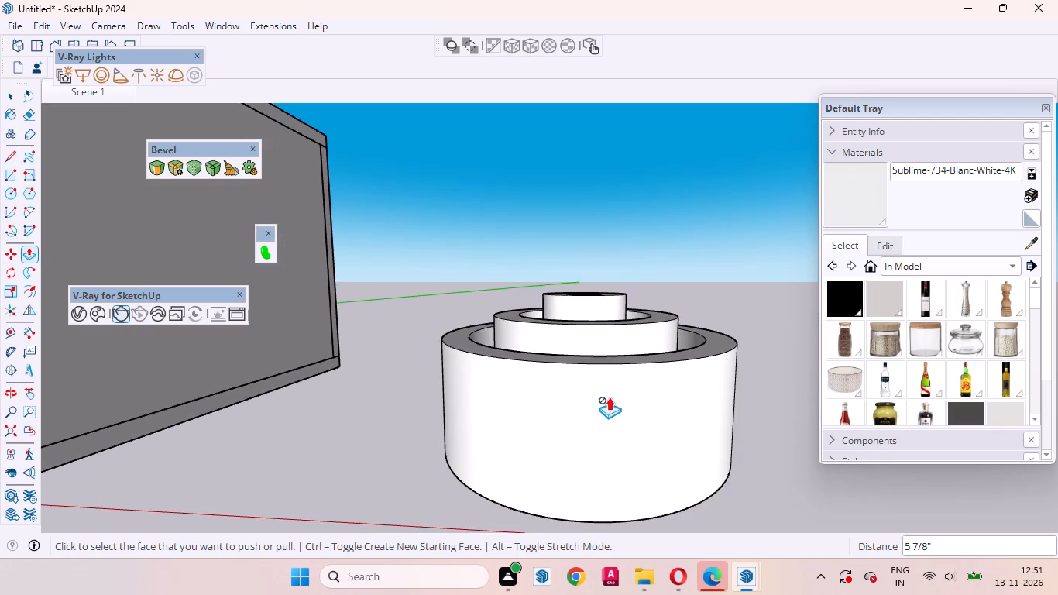
scroll(609, 397, down, 7)
scroll(605, 377, up, 2)
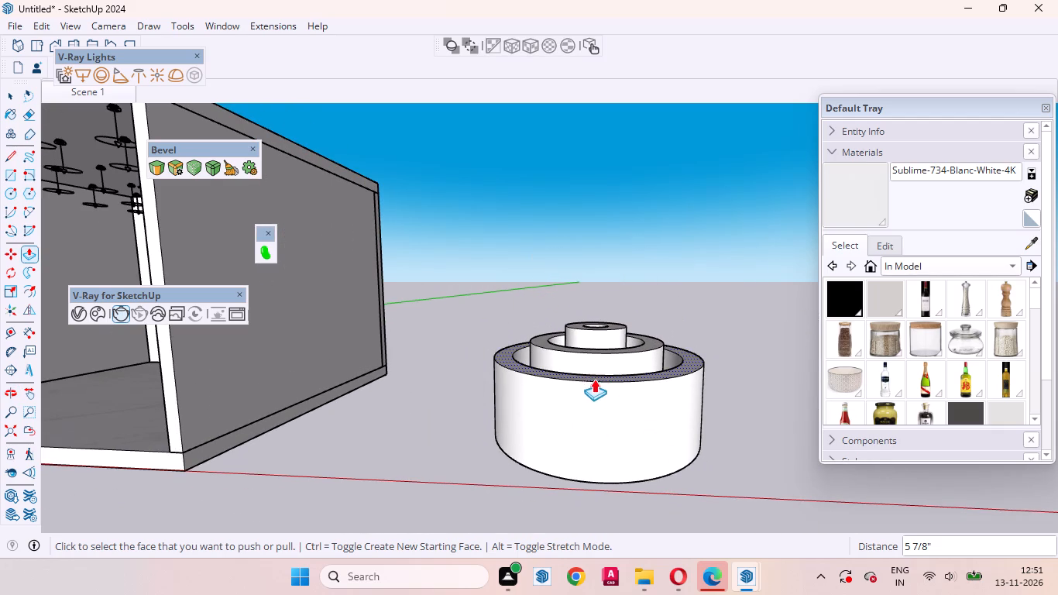
key(space)
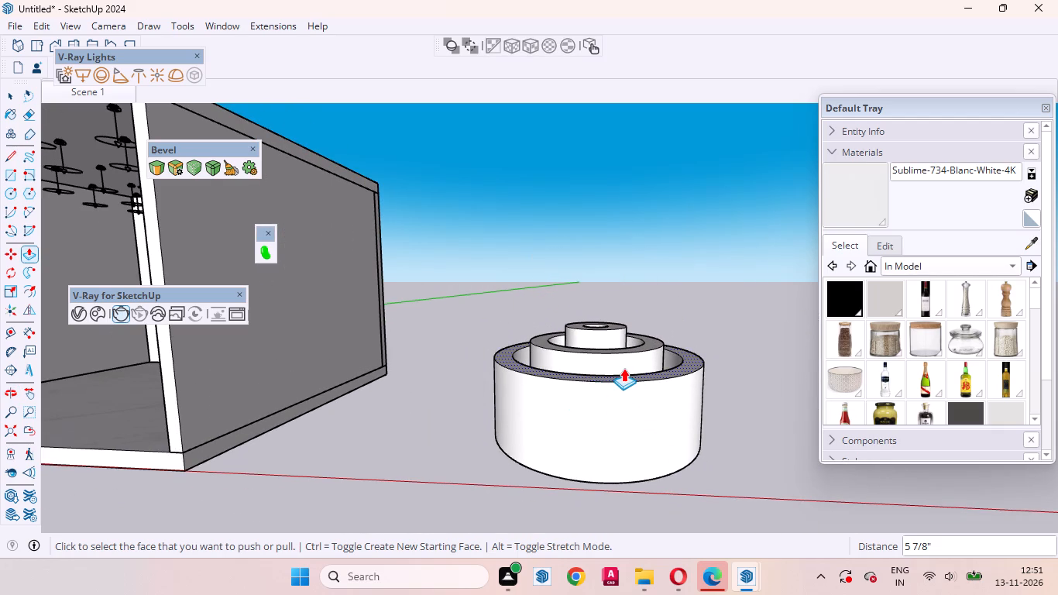
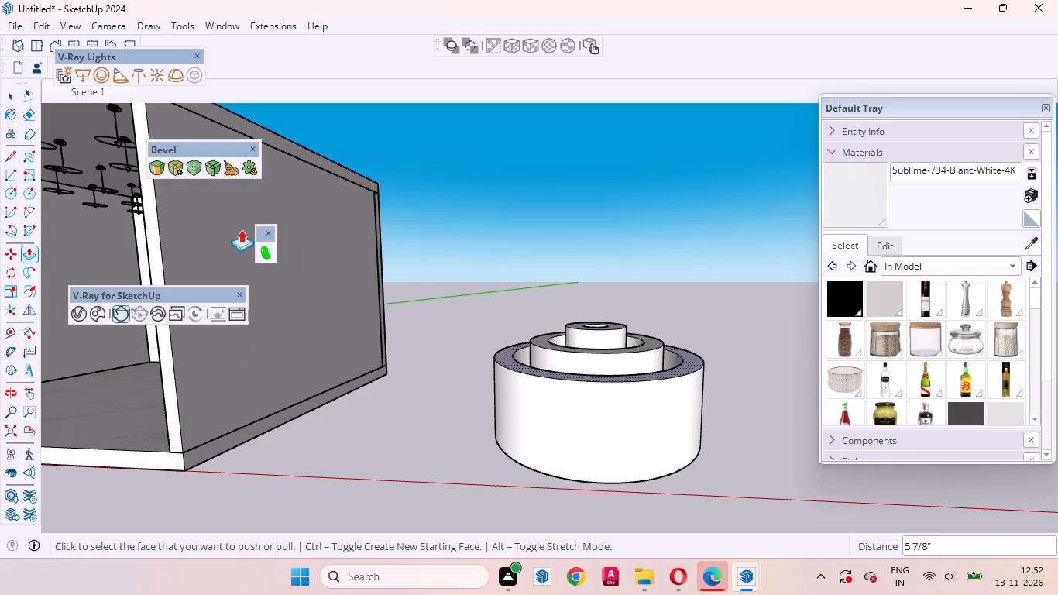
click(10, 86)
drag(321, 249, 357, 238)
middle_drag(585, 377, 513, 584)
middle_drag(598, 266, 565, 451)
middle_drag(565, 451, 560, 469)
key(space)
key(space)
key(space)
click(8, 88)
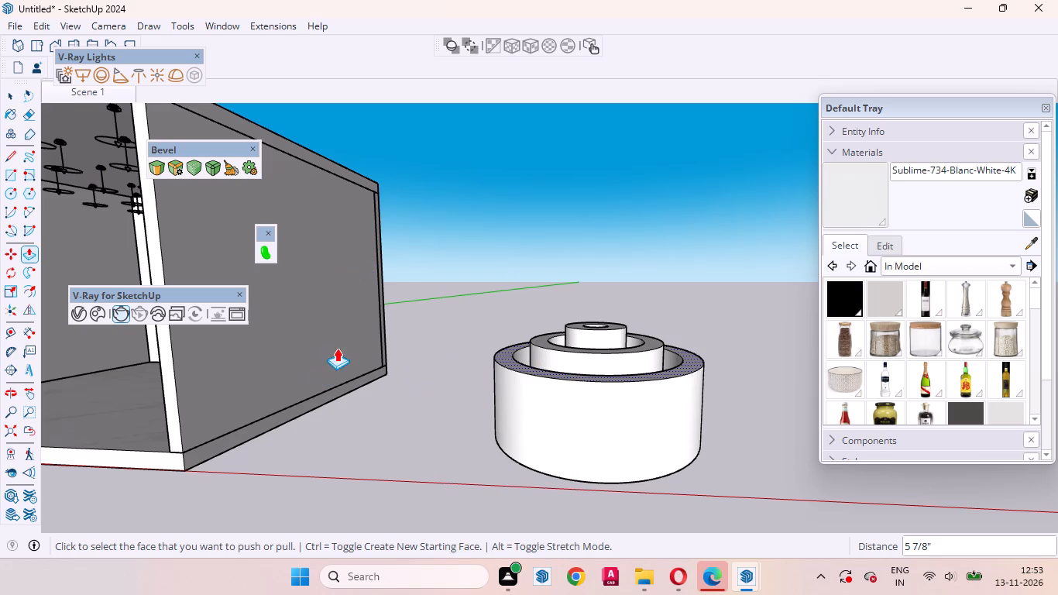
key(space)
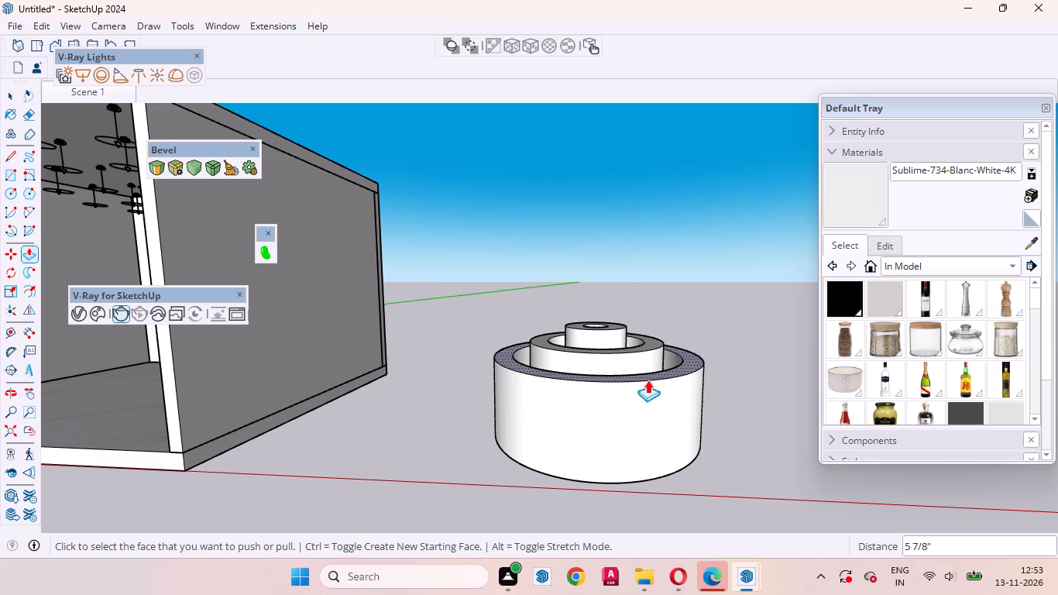
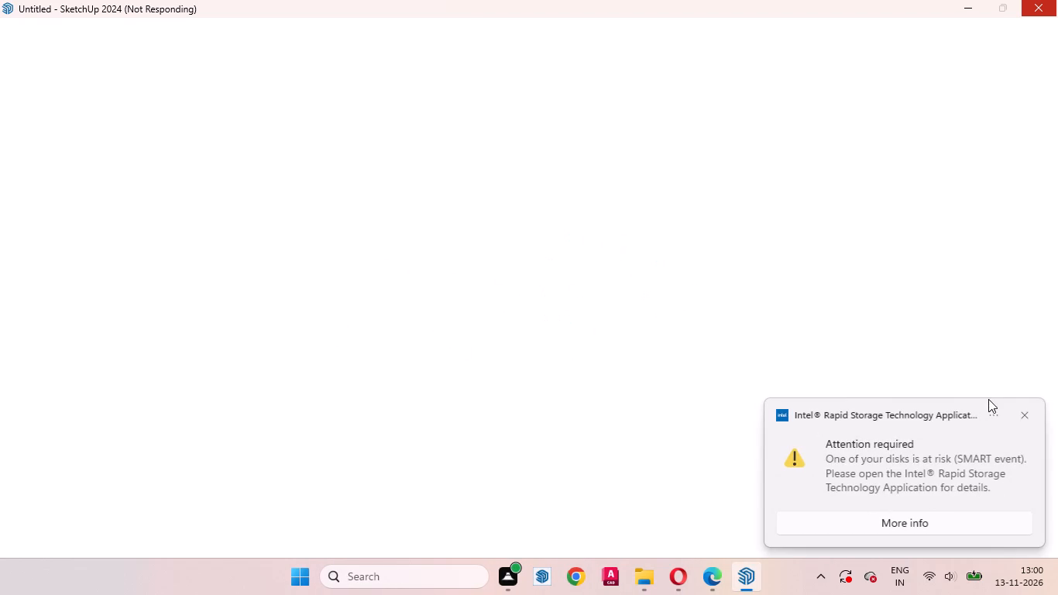
Dismiss the Intel Rapid Storage Technology notification about the disk at risk.
click(1027, 412)
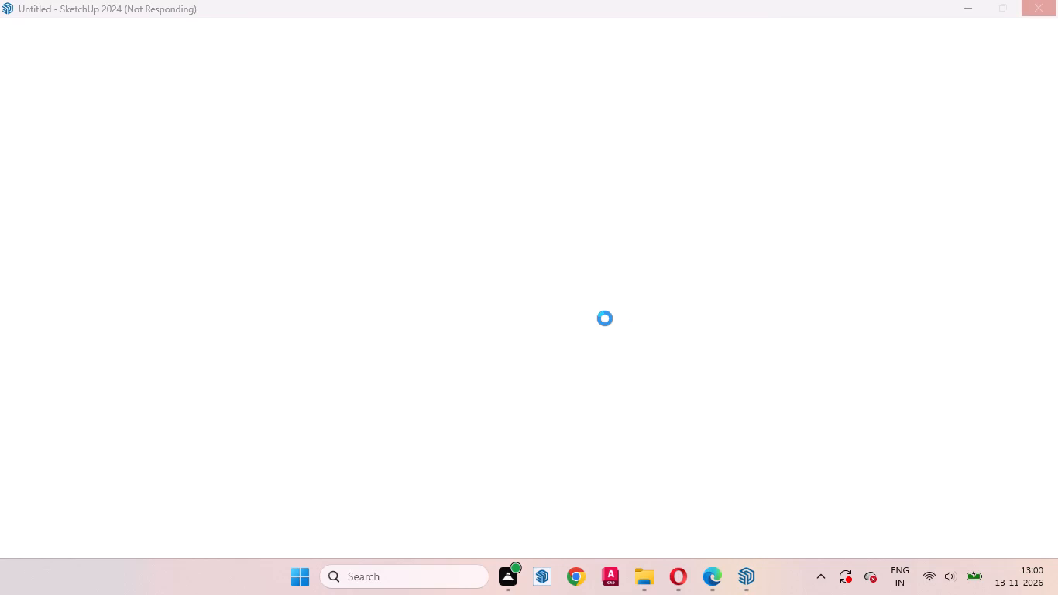
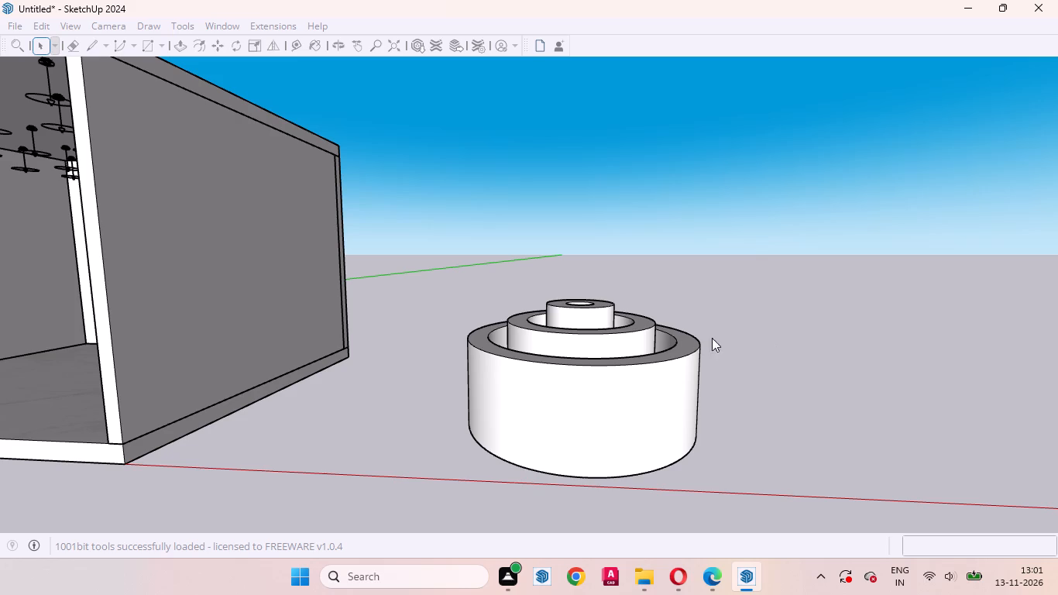
Switch the model to the saved Scene 1 view of the green and white crockery cabinet.
click(675, 339)
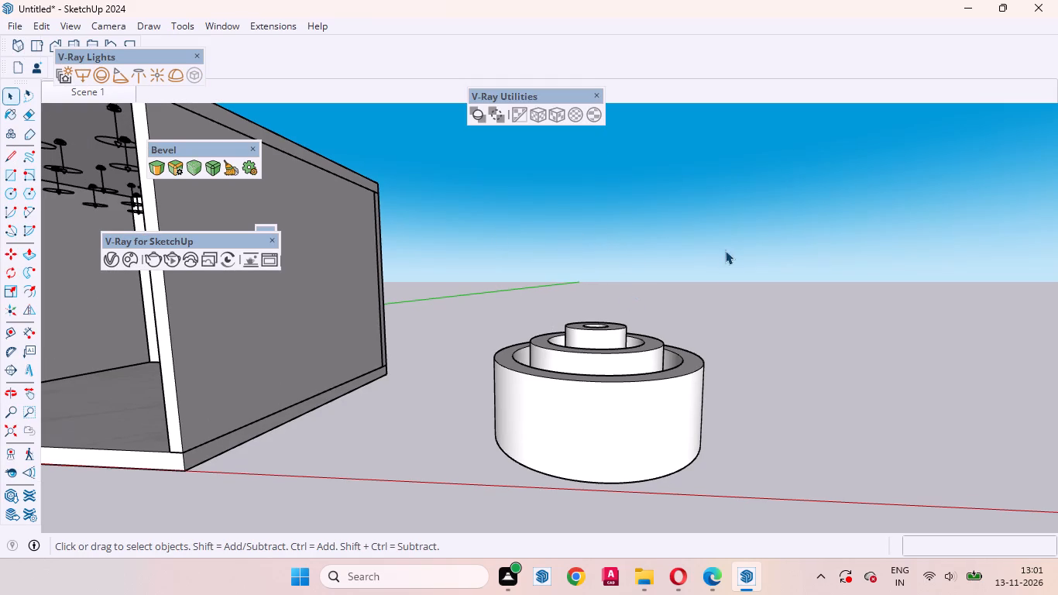
scroll(723, 322, down, 10)
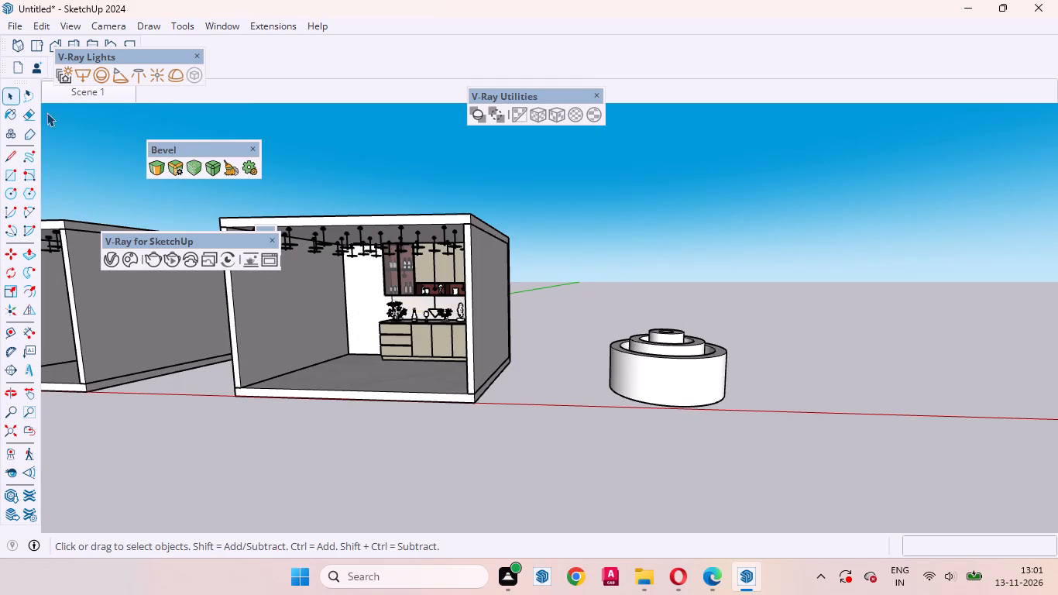
click(81, 96)
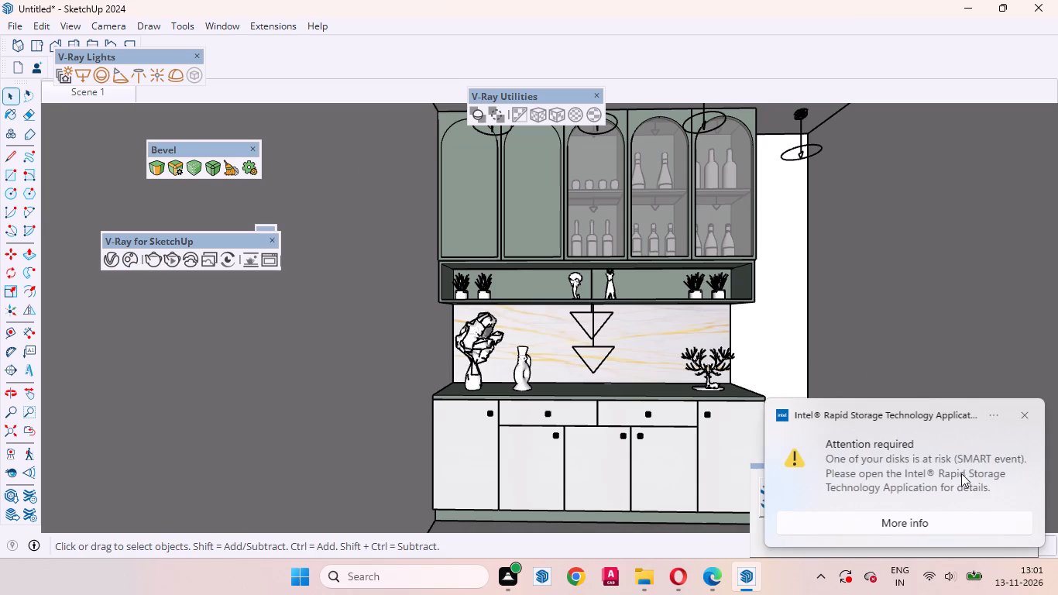
Dismiss the Intel Rapid Storage Technology notification and ignore the pending extension updates.
click(1023, 414)
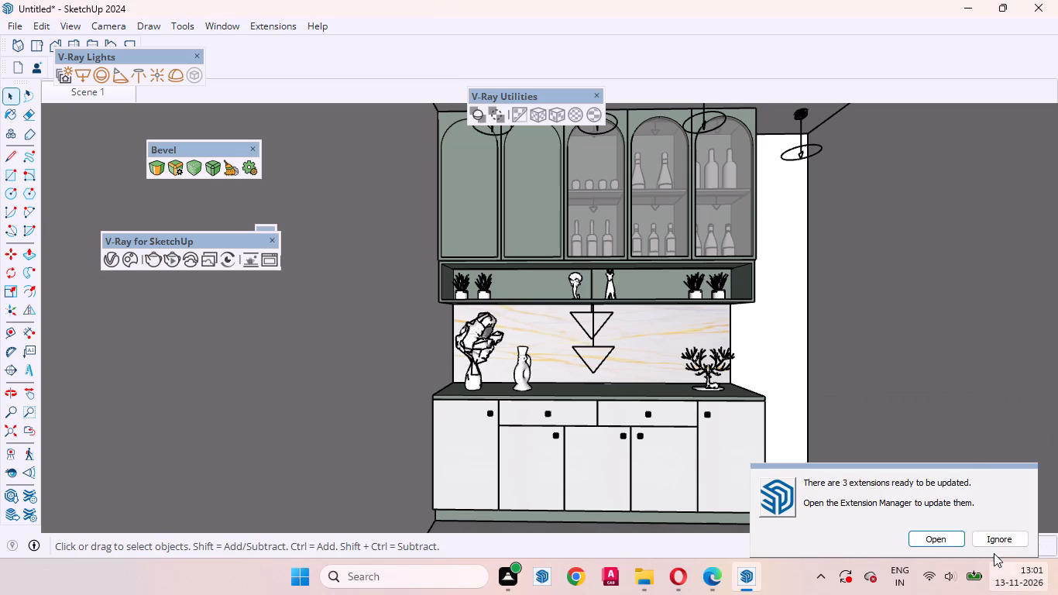
click(994, 534)
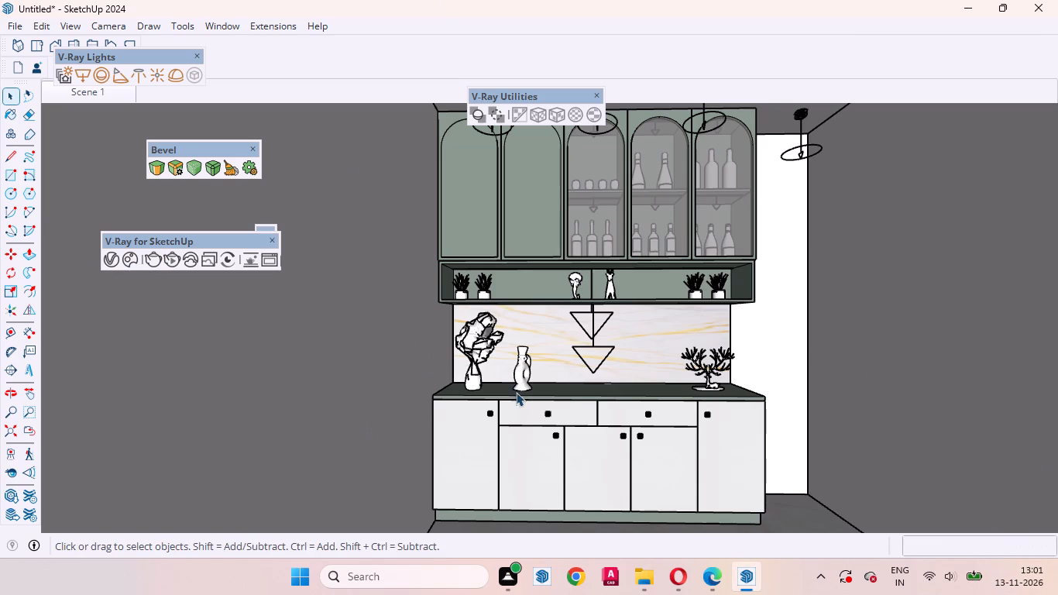
Examine the black knobs and the gaps between the white base cabinet's drawers and doors up close, returning to Scene 1.
scroll(525, 426, up, 16)
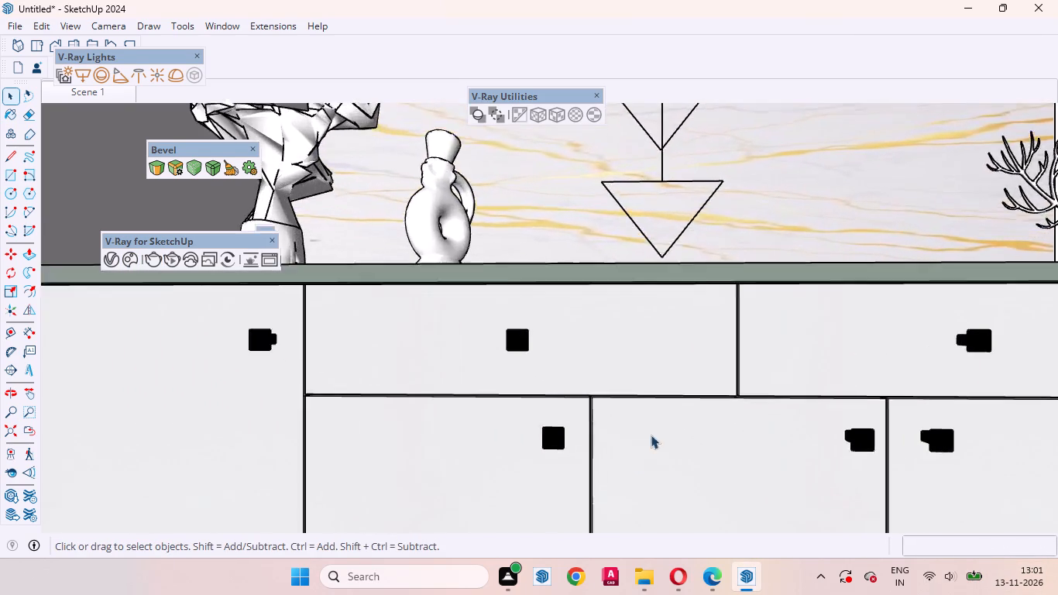
scroll(651, 435, up, 4)
middle_drag(651, 439, 492, 441)
scroll(492, 439, up, 17)
middle_drag(539, 428, 538, 430)
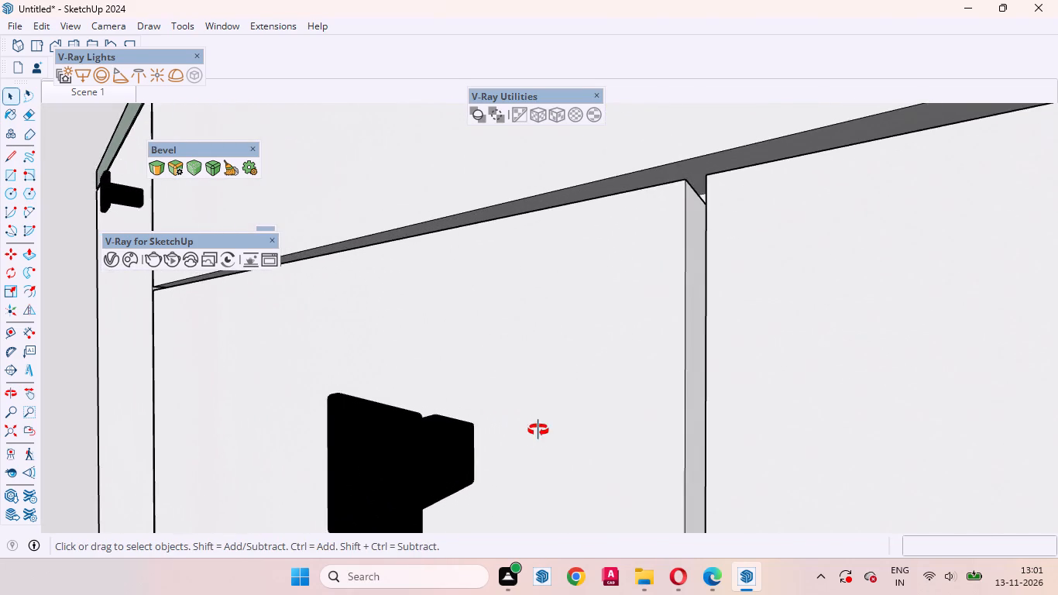
middle_drag(538, 430, 493, 525)
scroll(475, 433, up, 2)
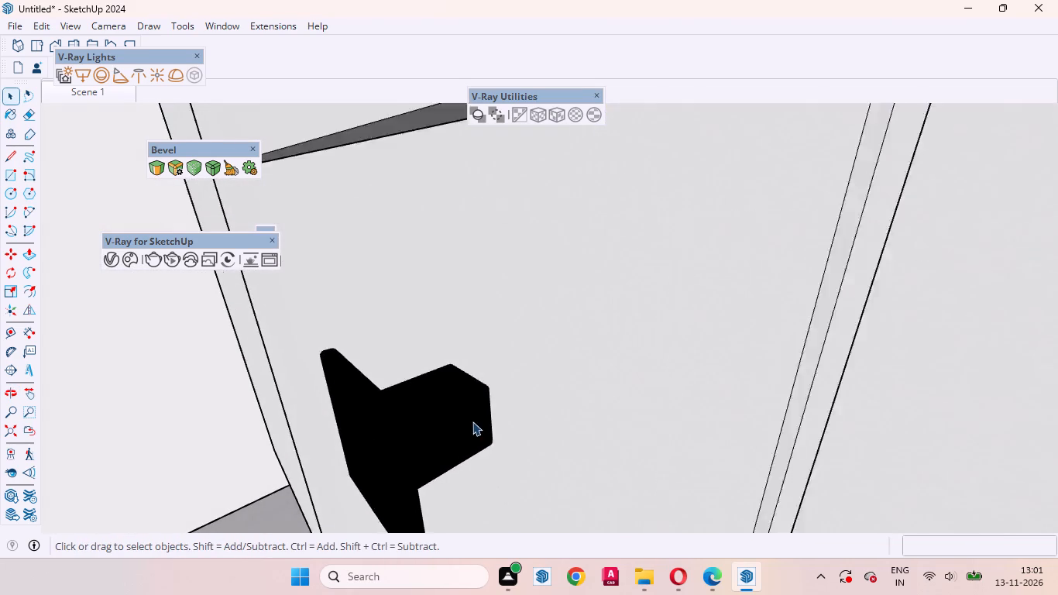
scroll(472, 421, up, 11)
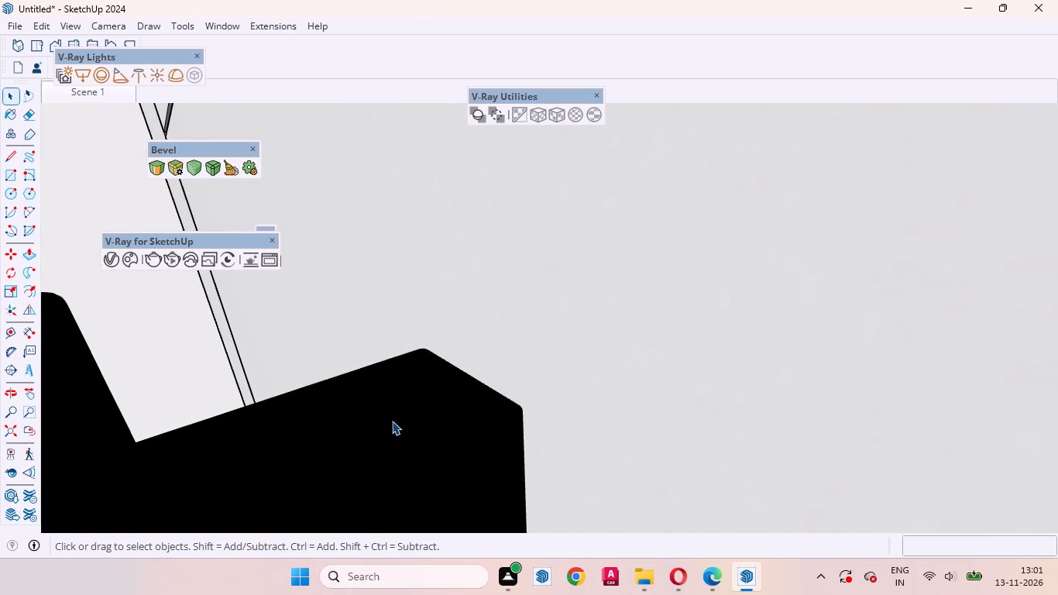
middle_drag(392, 421, 603, 422)
scroll(594, 406, down, 14)
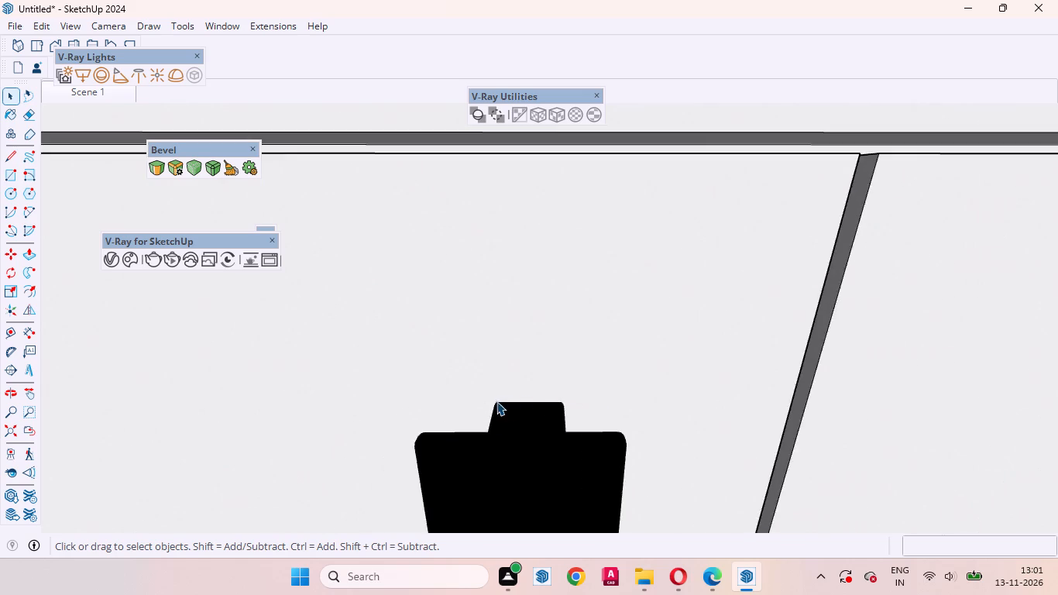
scroll(496, 401, down, 18)
middle_drag(667, 468, 632, 377)
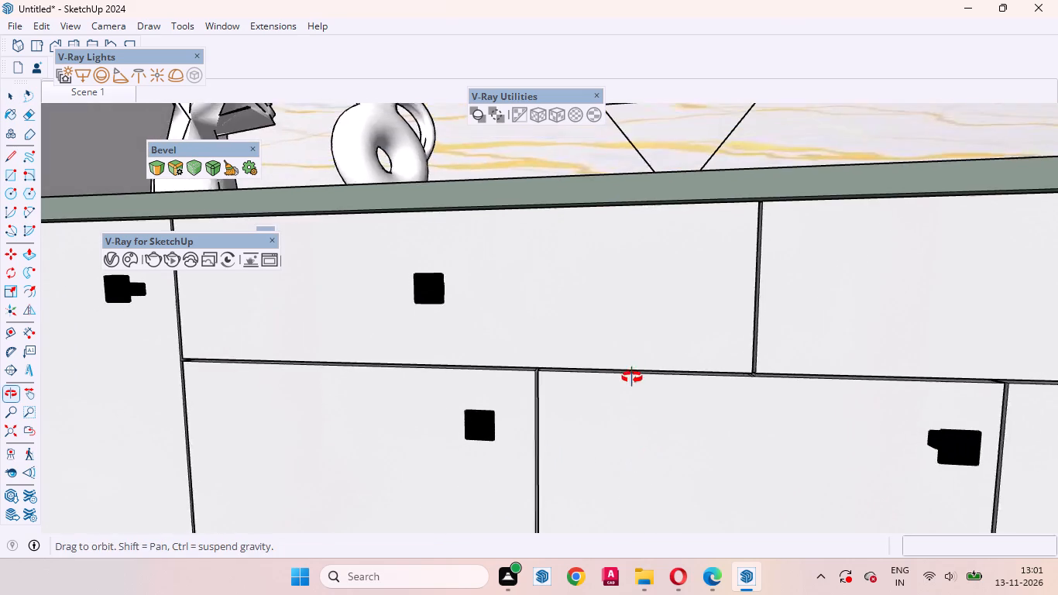
middle_drag(632, 377, 632, 373)
scroll(576, 385, down, 9)
middle_drag(568, 420, 620, 411)
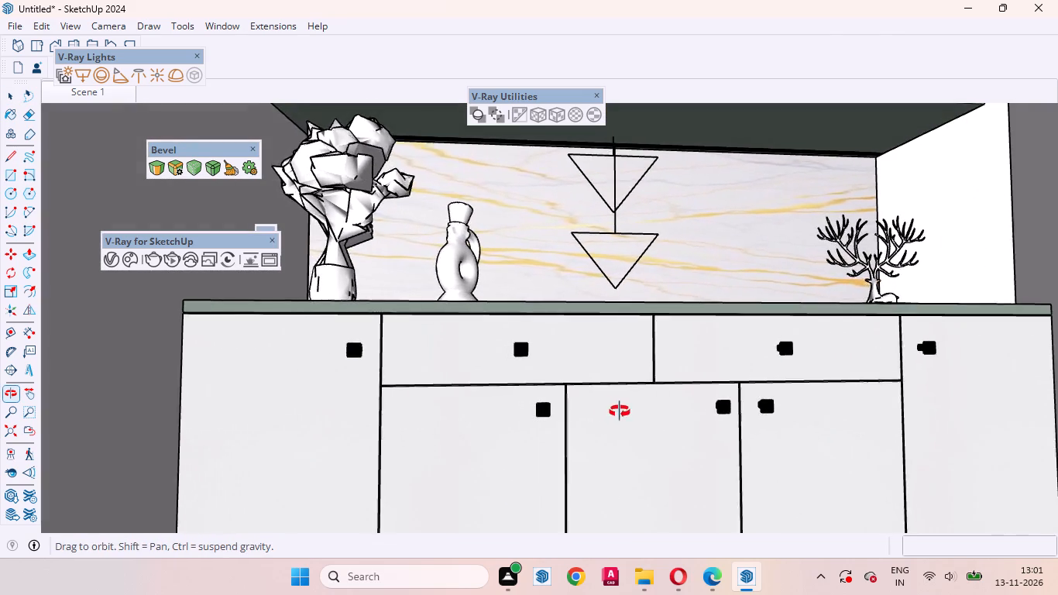
middle_drag(620, 411, 569, 452)
scroll(606, 421, down, 9)
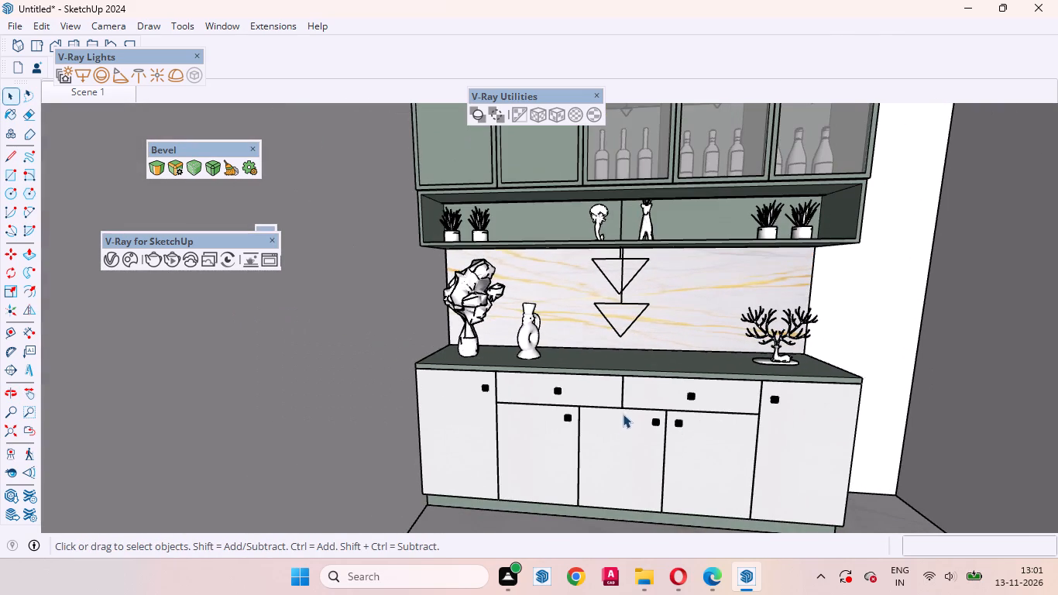
click(97, 94)
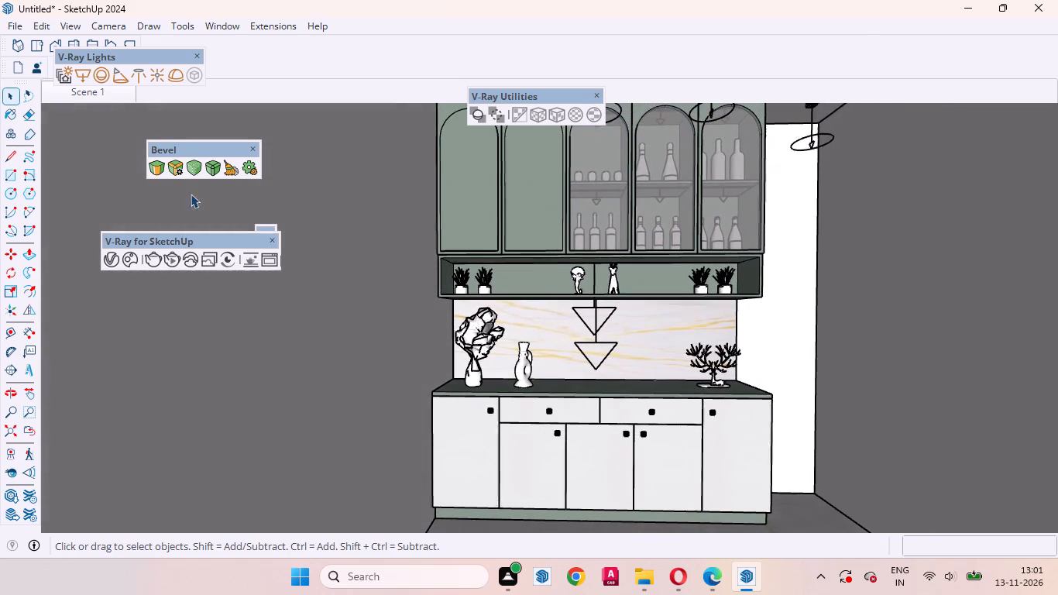
Set the V-Ray render quality to High in the render settings.
click(109, 260)
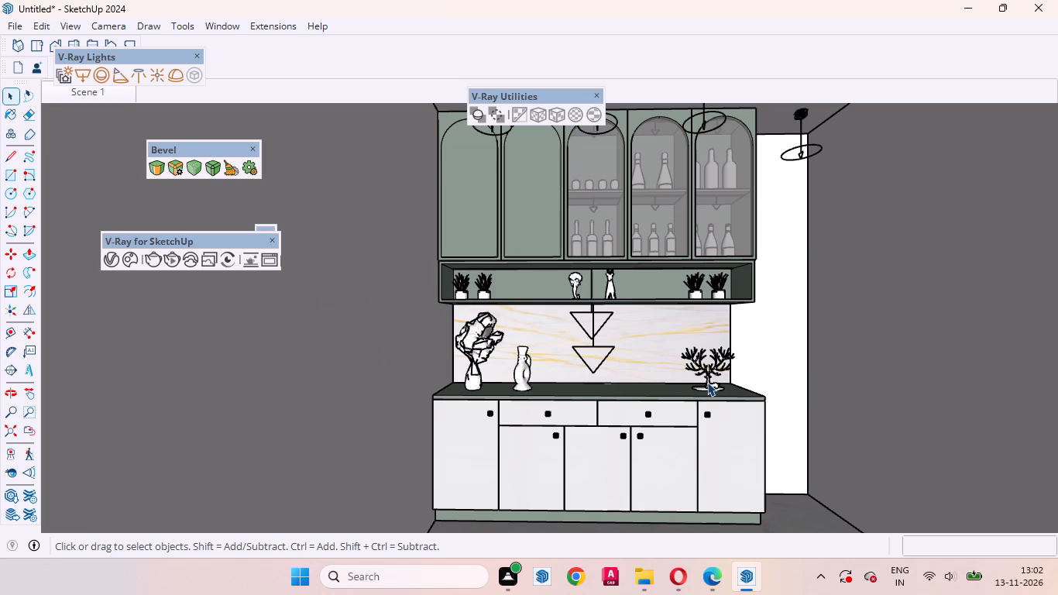
scroll(708, 382, up, 6)
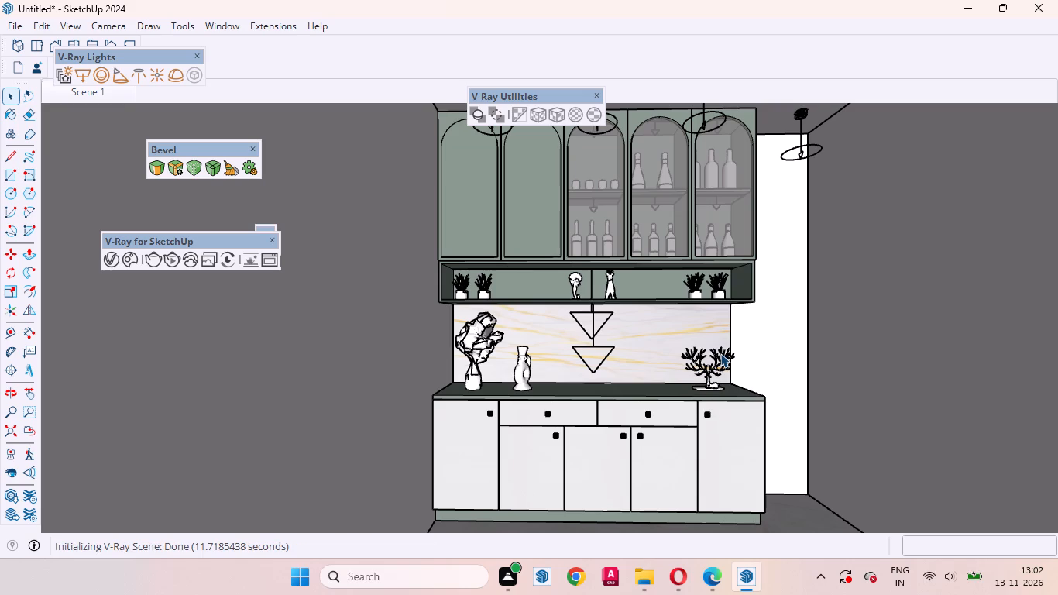
middle_click(695, 370)
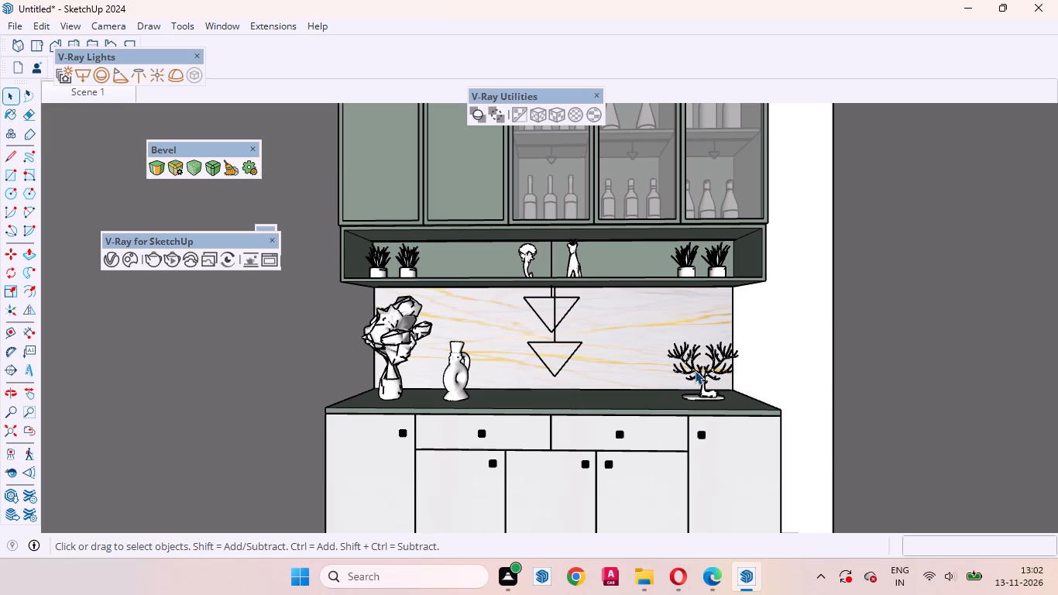
scroll(461, 376, up, 2)
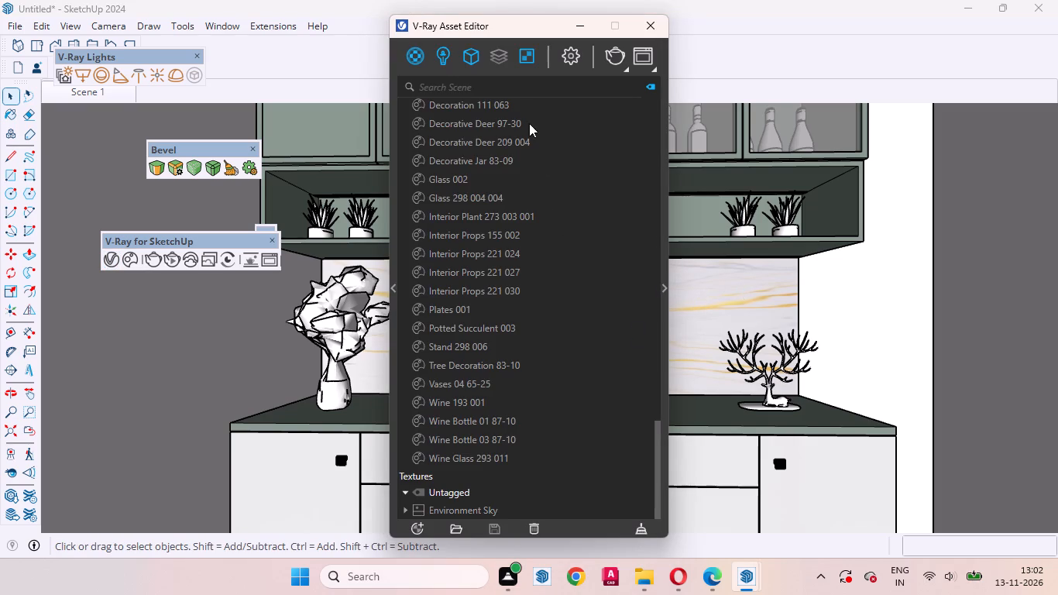
click(569, 60)
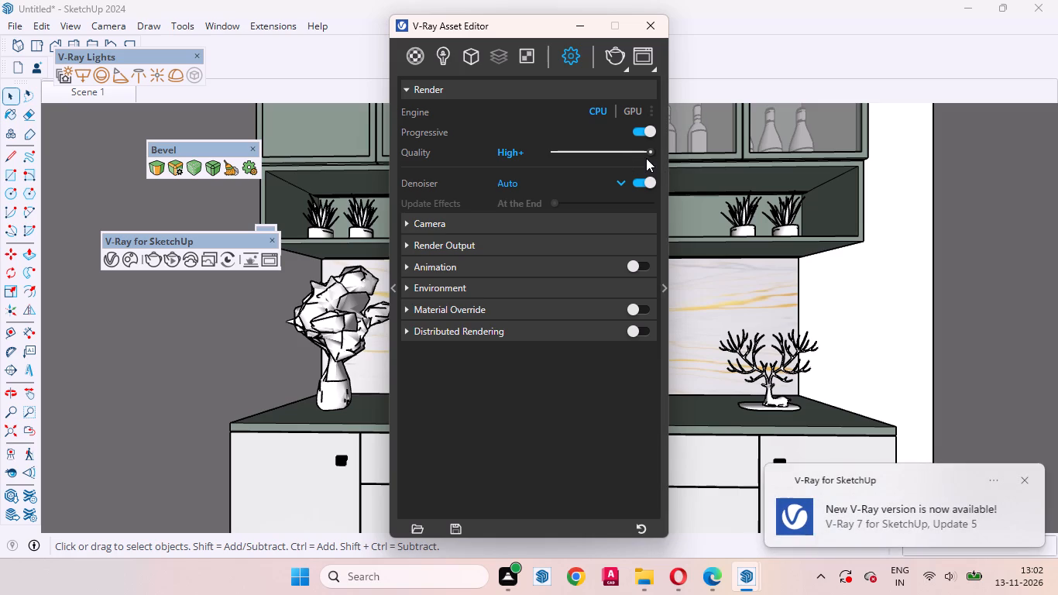
drag(648, 153, 634, 152)
Restore the Scene 1 view, start a V-Ray render of it, and minimize the frame buffer and Asset Editor.
click(466, 240)
click(1029, 482)
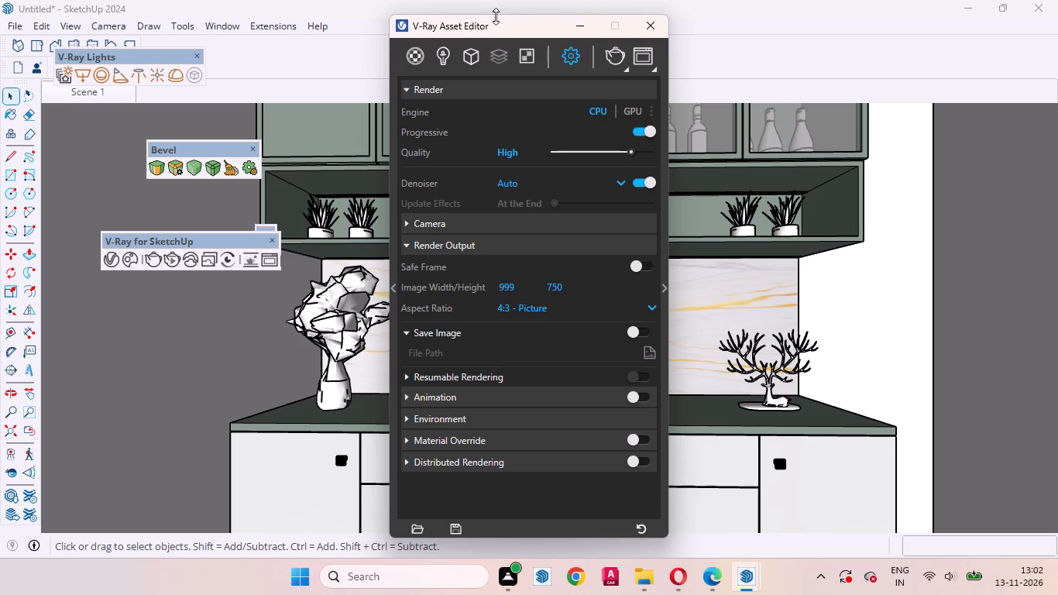
click(94, 95)
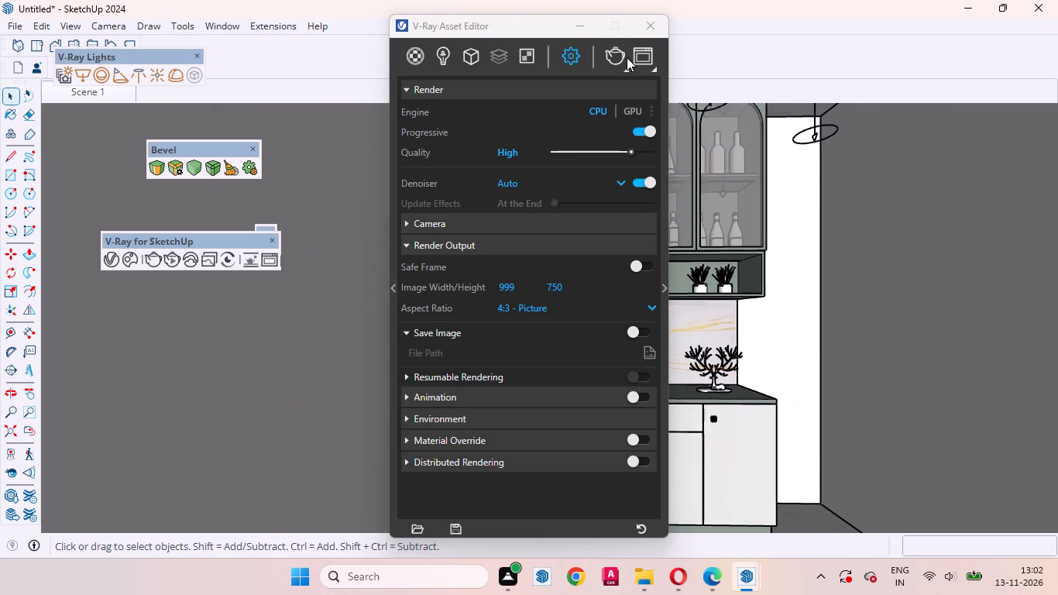
scroll(578, 159, up, 2)
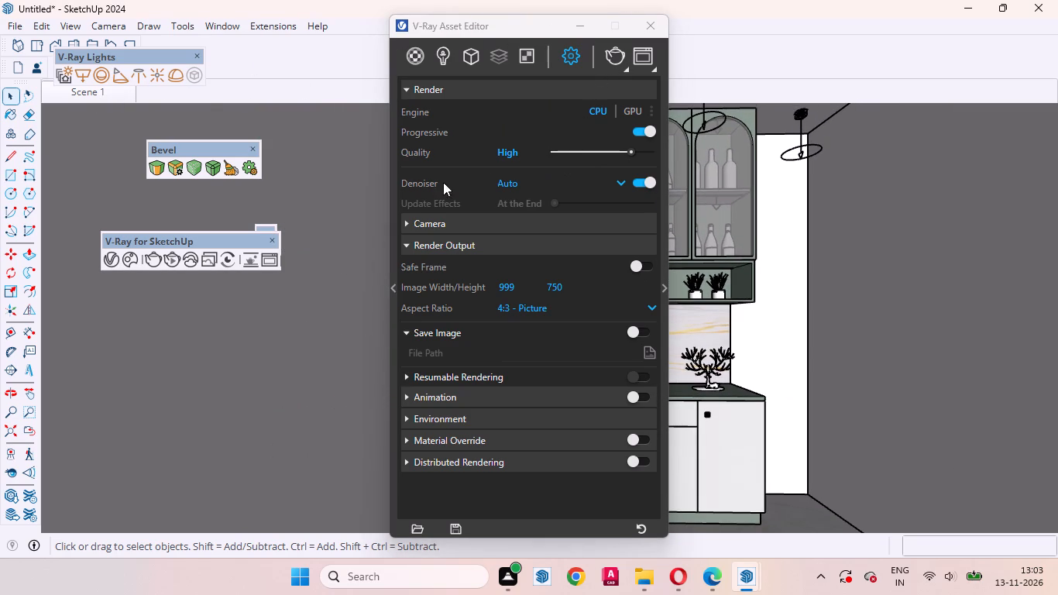
click(502, 225)
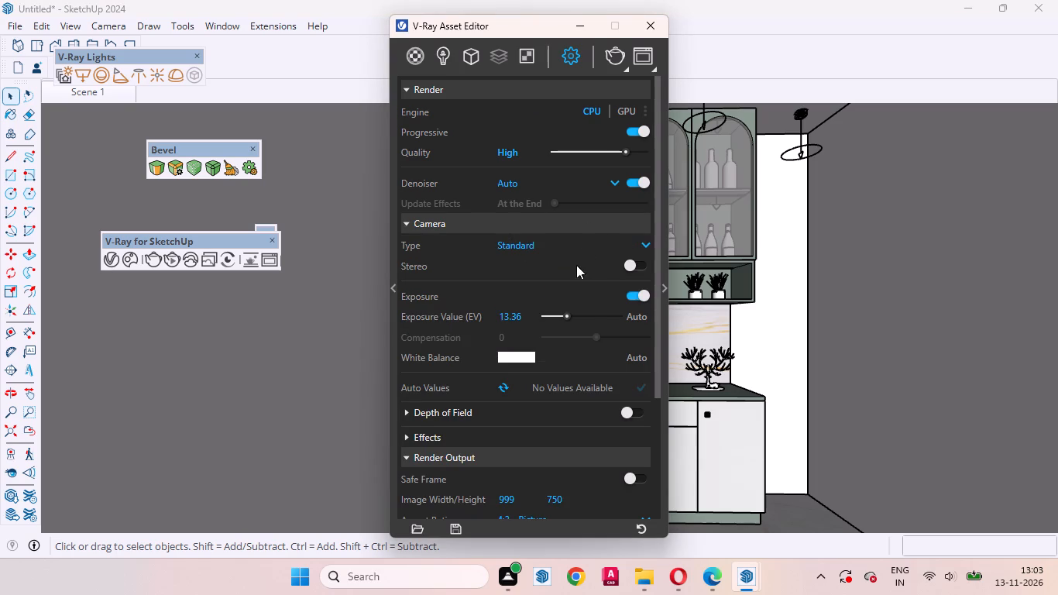
click(608, 54)
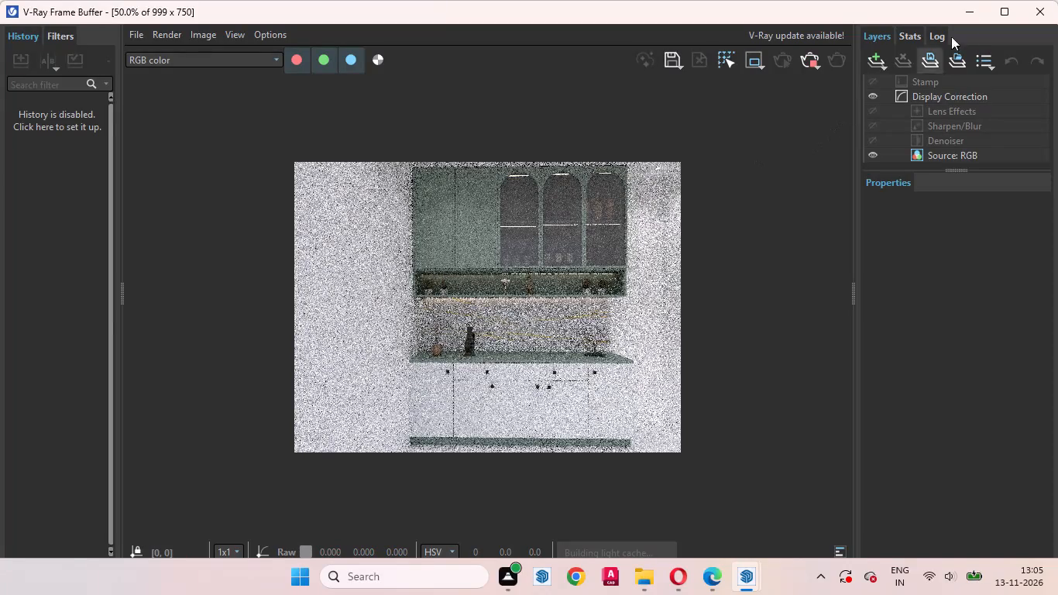
click(979, 9)
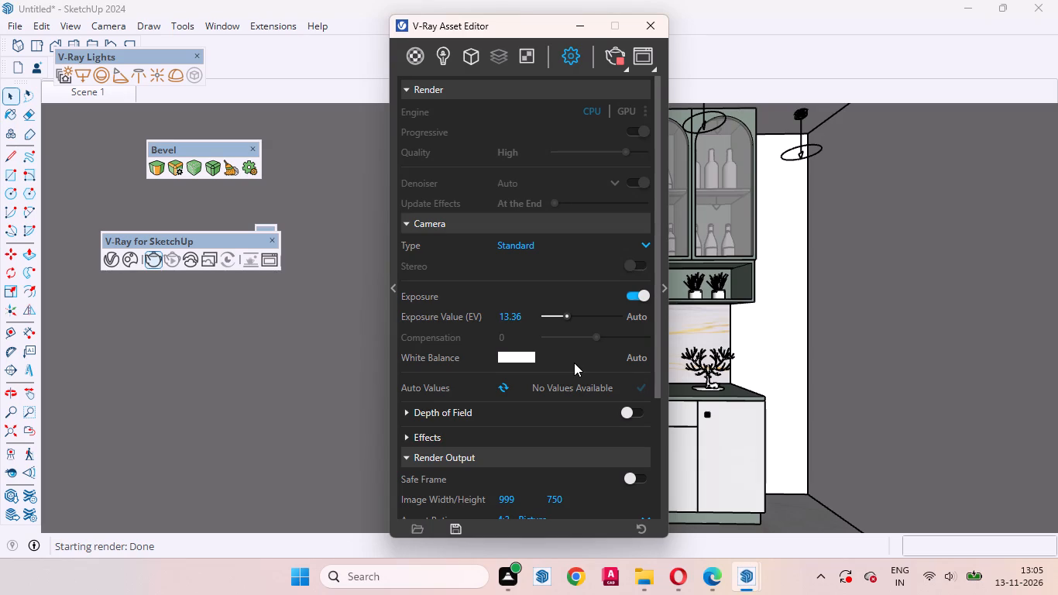
click(583, 22)
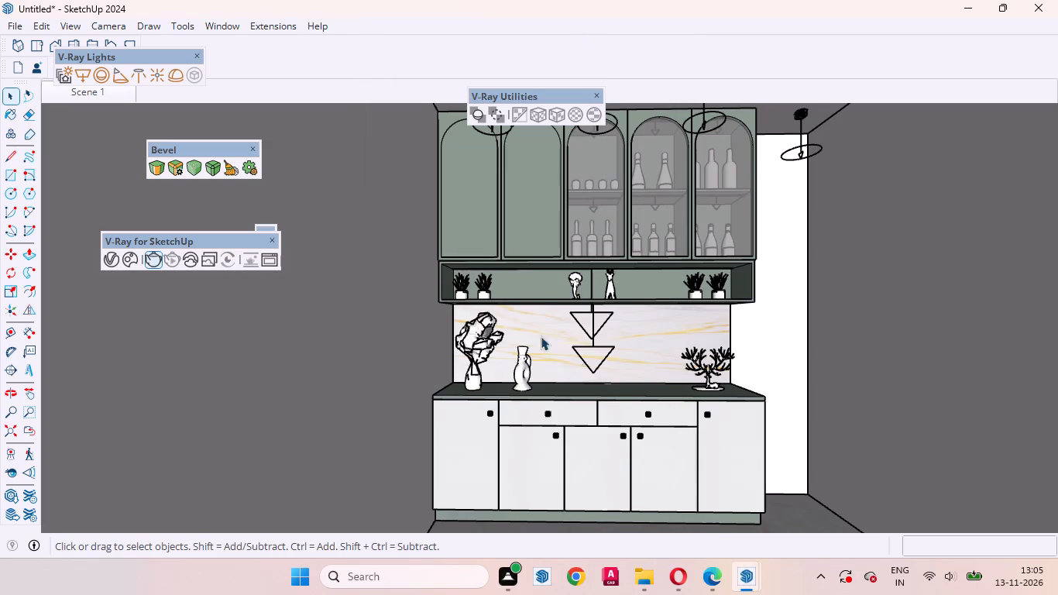
Inside the white base cabinet group, erase the stray edges where the groove under the right-hand drawer meets the door gap below it.
scroll(637, 401, down, 2)
scroll(596, 451, up, 6)
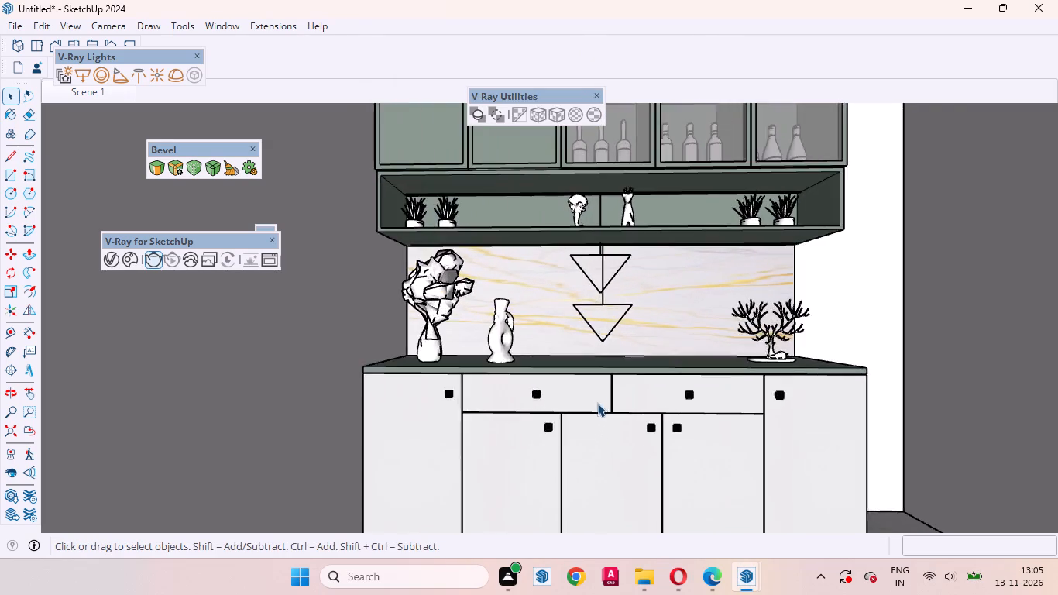
scroll(597, 403, up, 20)
scroll(597, 403, up, 5)
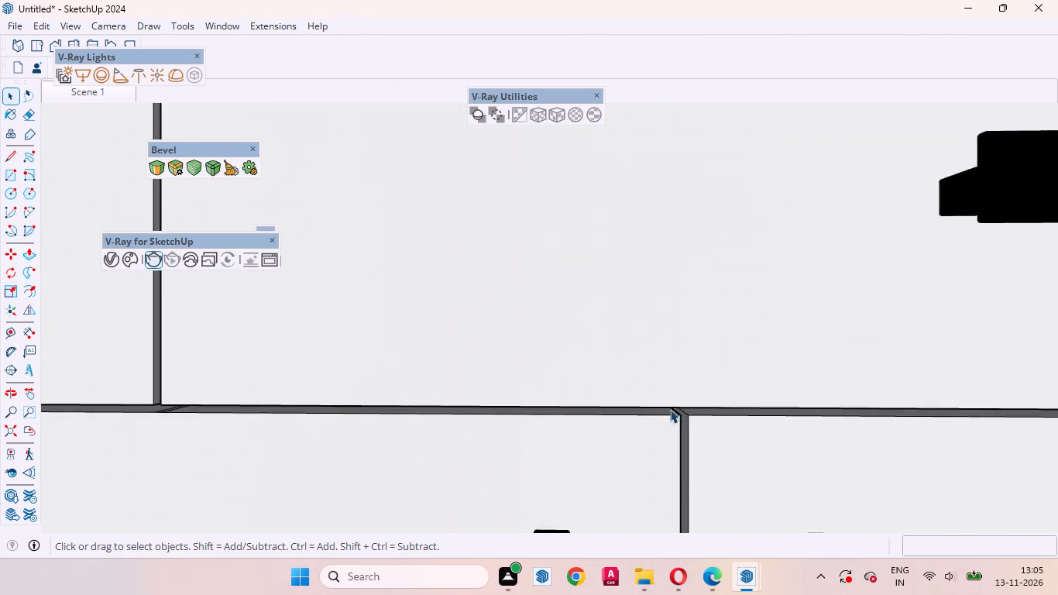
scroll(670, 409, up, 12)
middle_drag(676, 404, 560, 290)
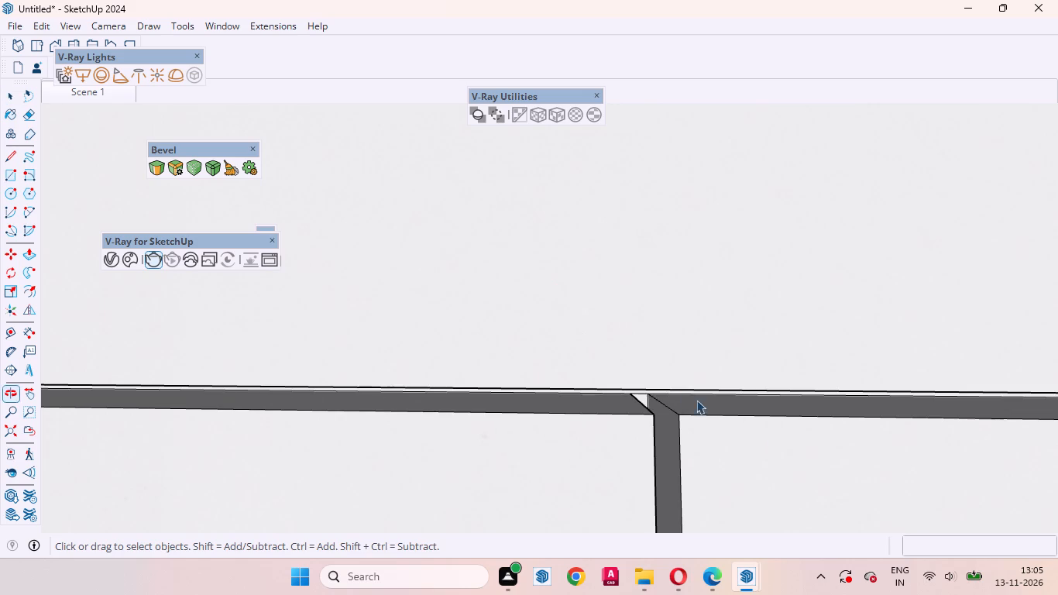
middle_drag(747, 432, 662, 236)
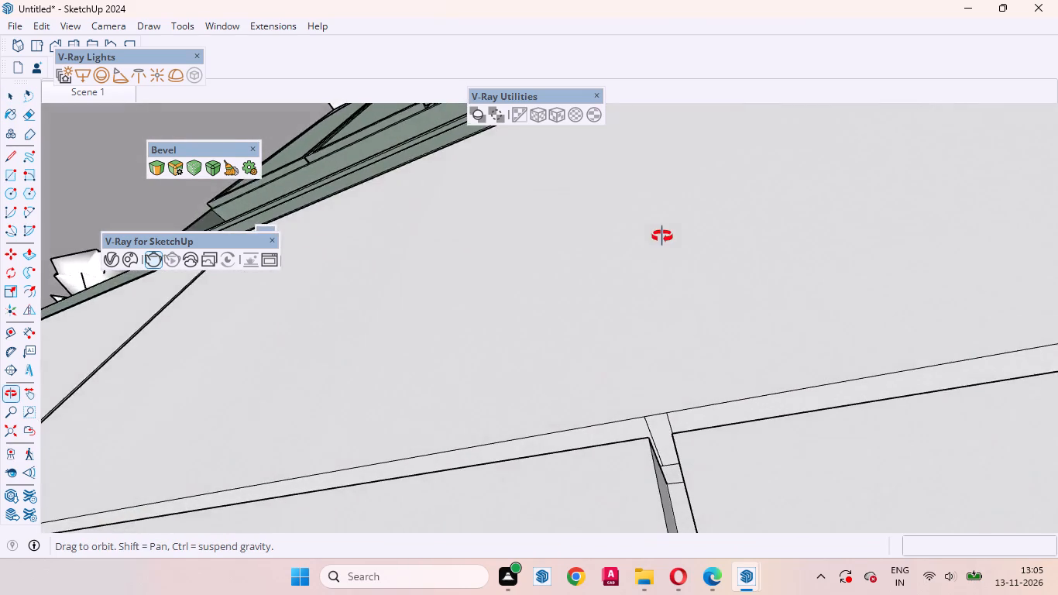
middle_drag(662, 236, 668, 251)
scroll(634, 356, up, 6)
click(649, 461)
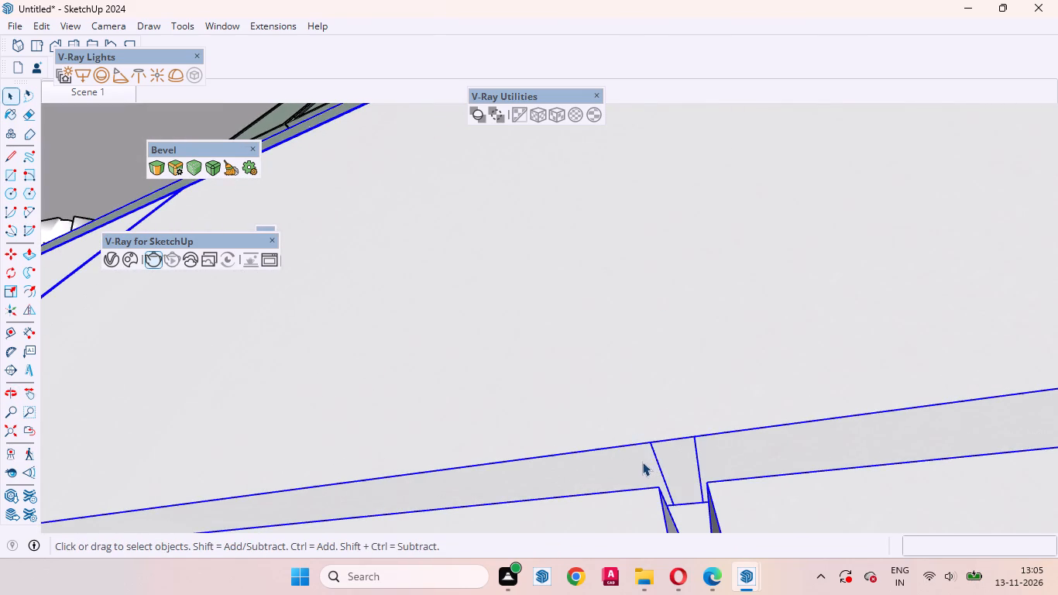
double_click(646, 462)
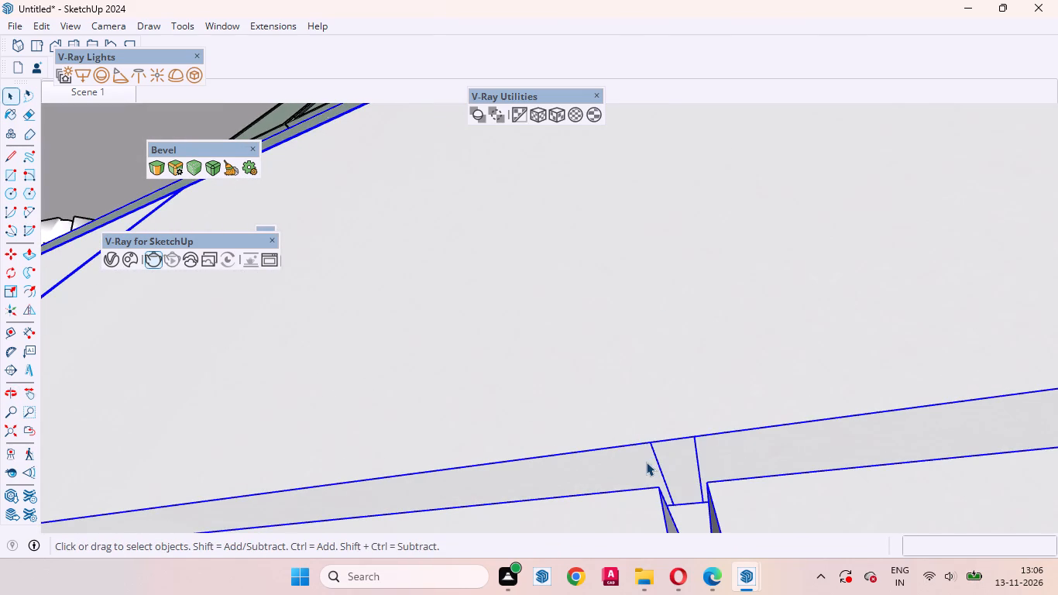
click(472, 390)
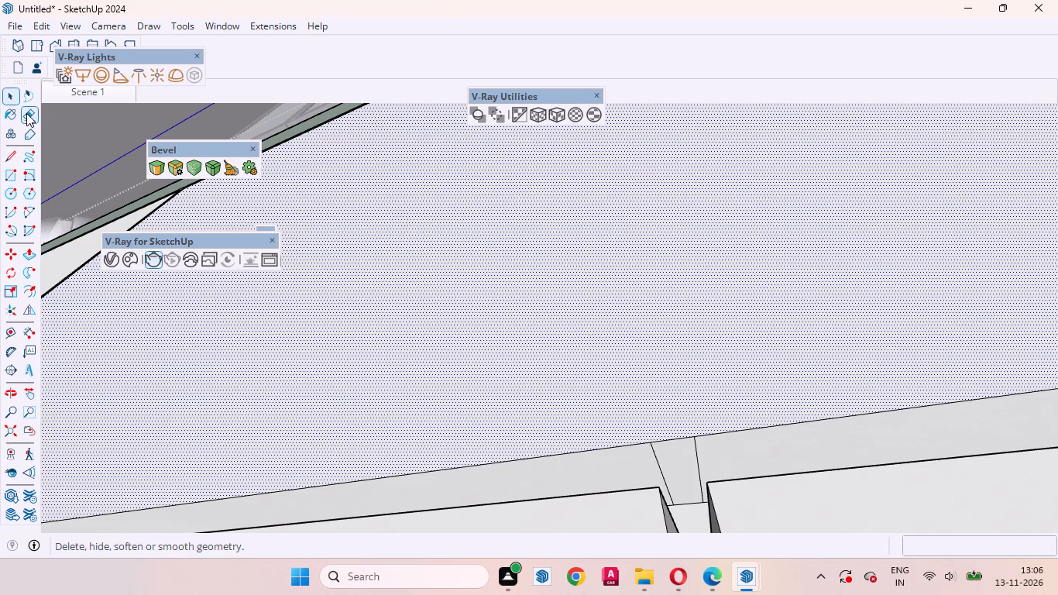
click(26, 113)
scroll(669, 501, up, 7)
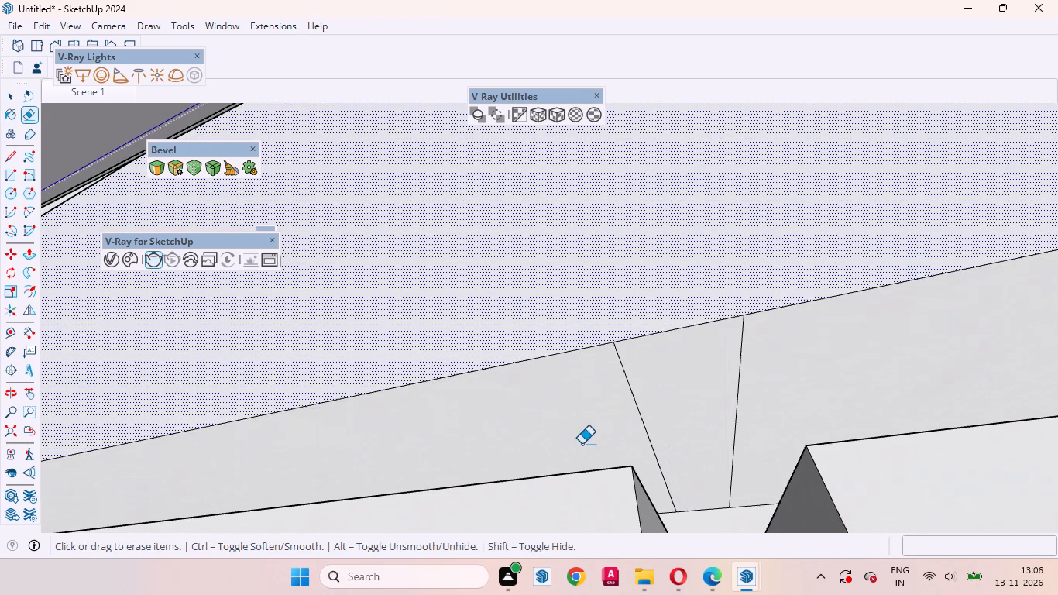
drag(556, 424, 761, 411)
Erase the stray edge on the tall right-hand door's gap, where the groove under the right-hand drawer ends.
scroll(706, 432, down, 4)
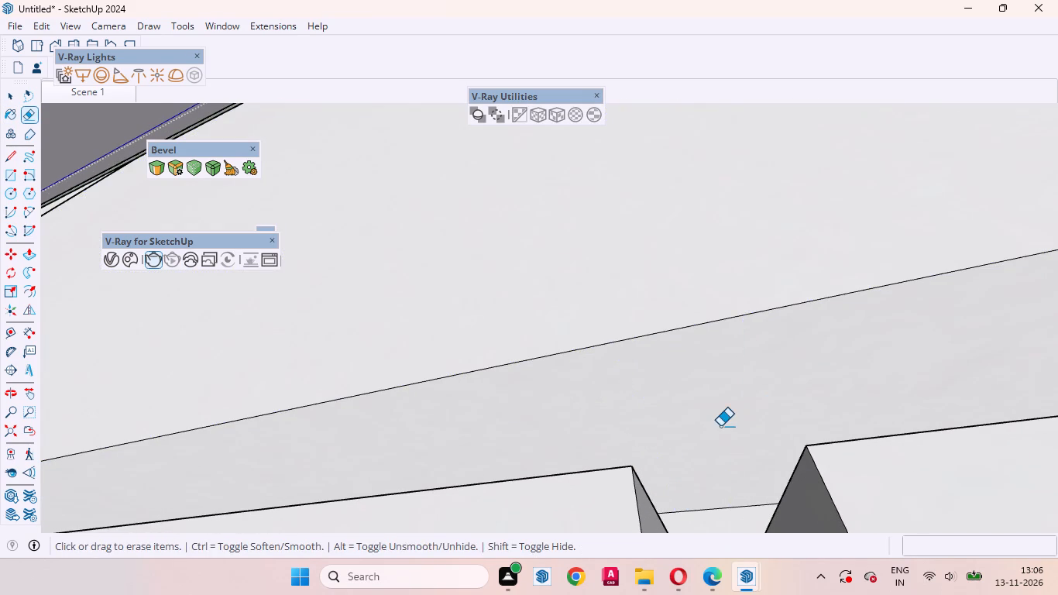
scroll(716, 427, down, 20)
scroll(716, 427, down, 1)
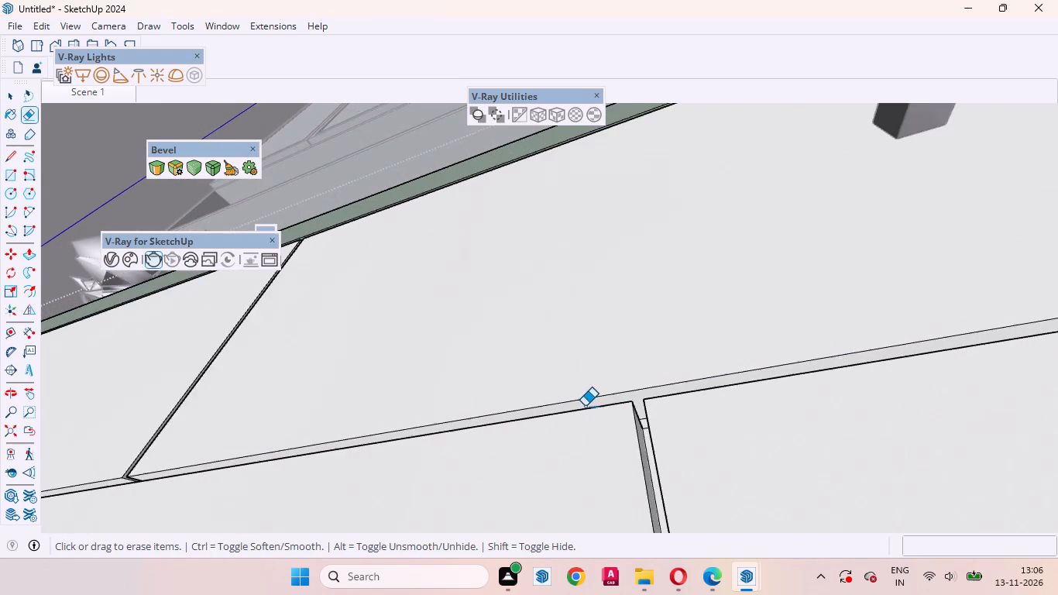
scroll(585, 406, down, 2)
scroll(578, 407, up, 1)
scroll(578, 409, down, 20)
scroll(578, 409, down, 1)
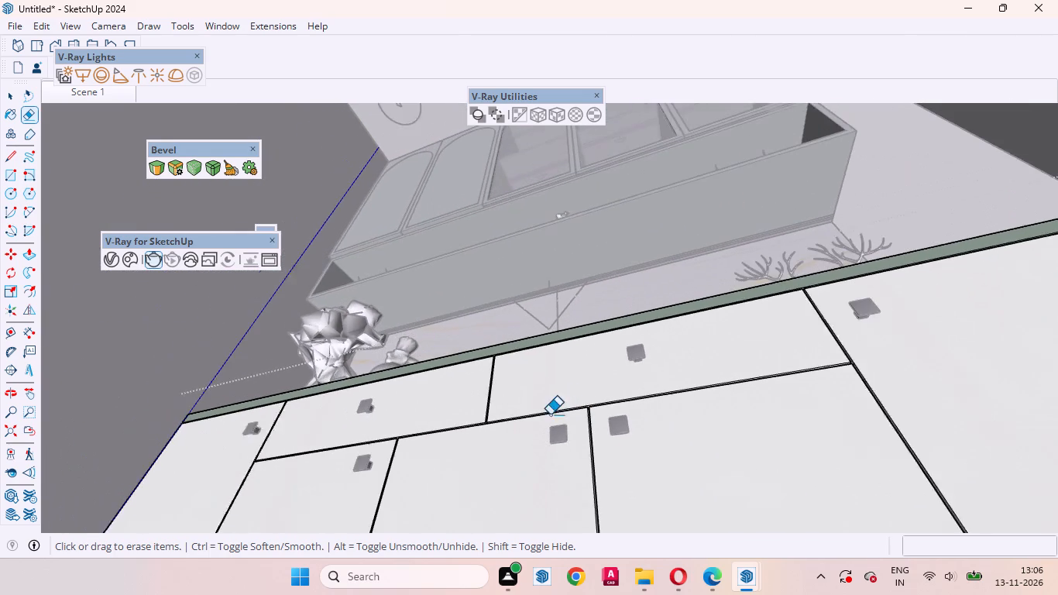
scroll(792, 366, up, 17)
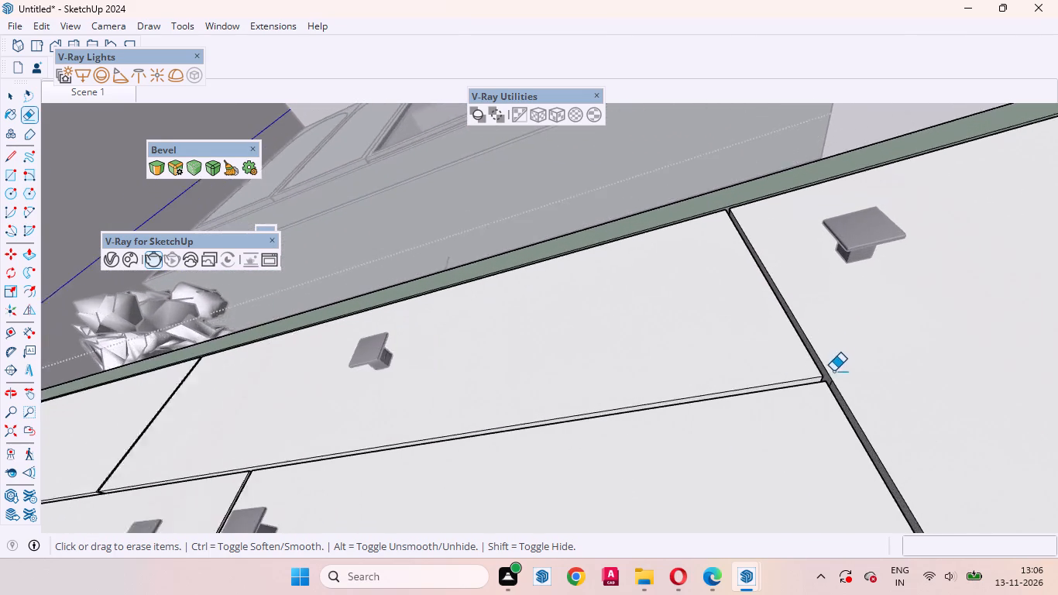
scroll(833, 371, up, 20)
scroll(833, 371, up, 4)
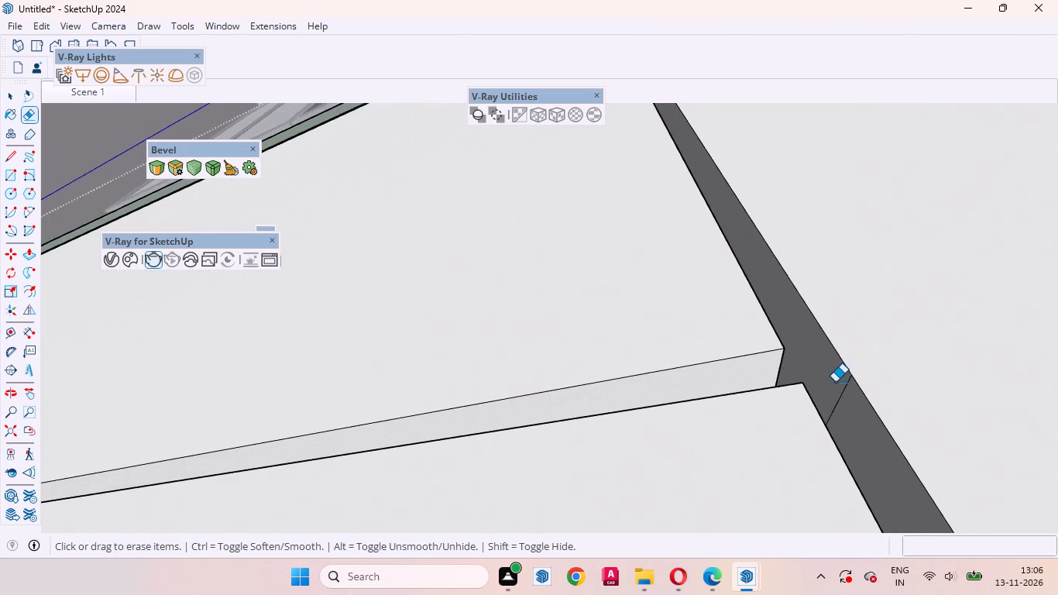
scroll(835, 382, up, 5)
drag(827, 370, 850, 421)
scroll(881, 328, up, 1)
Erase the stray edges where the gap between the two drawers meets the horizontal groove beneath them.
scroll(882, 328, down, 20)
scroll(882, 328, down, 5)
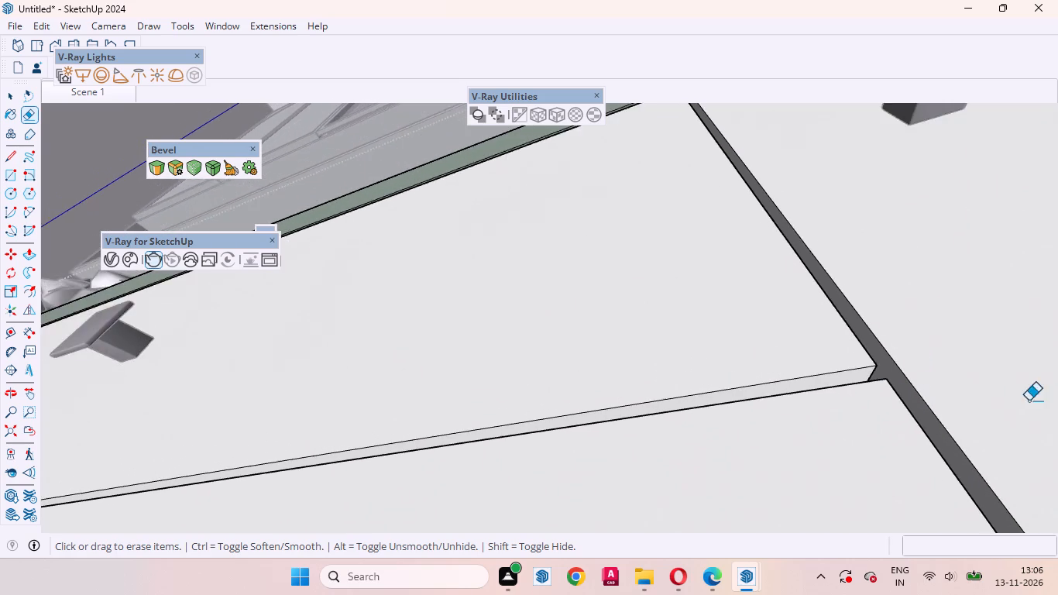
scroll(1029, 401, down, 20)
scroll(1029, 401, down, 2)
scroll(988, 377, up, 1)
scroll(988, 377, down, 2)
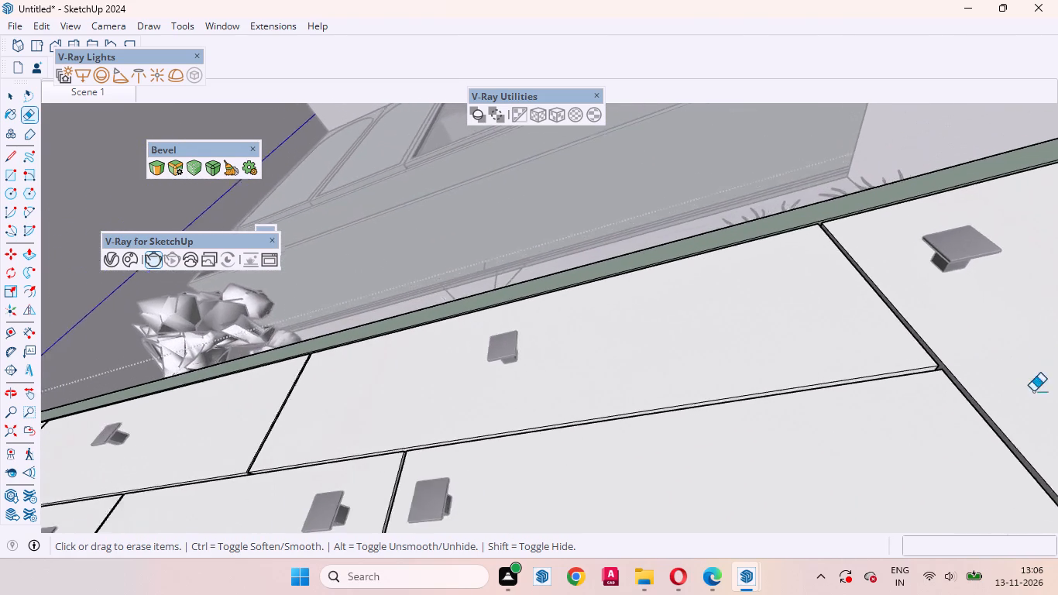
scroll(1033, 391, down, 1)
scroll(580, 432, up, 12)
scroll(512, 444, down, 4)
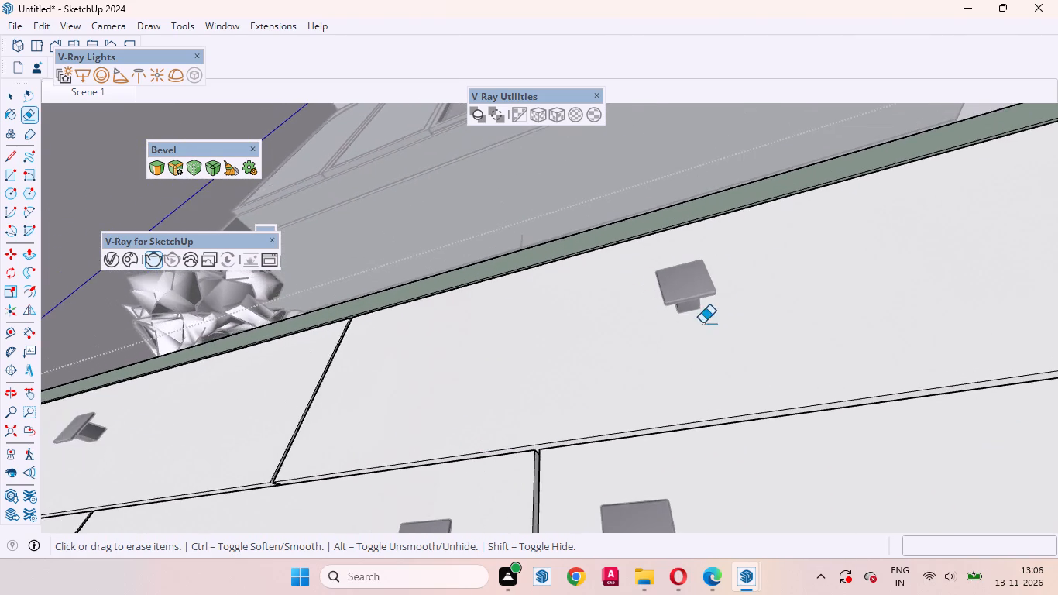
scroll(720, 320, down, 11)
scroll(489, 425, up, 11)
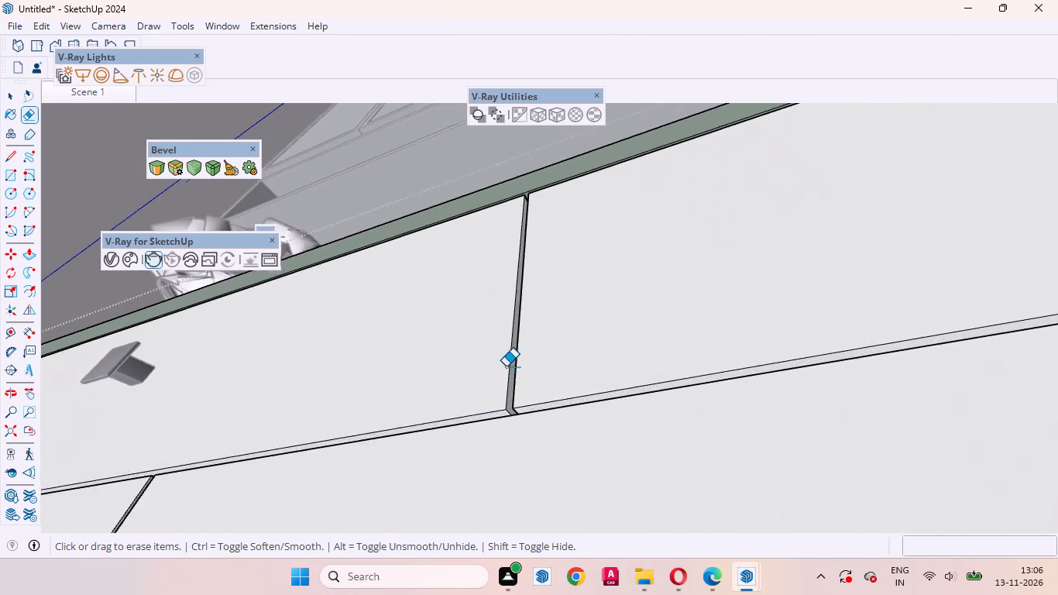
scroll(506, 366, up, 10)
middle_drag(525, 424, 672, 587)
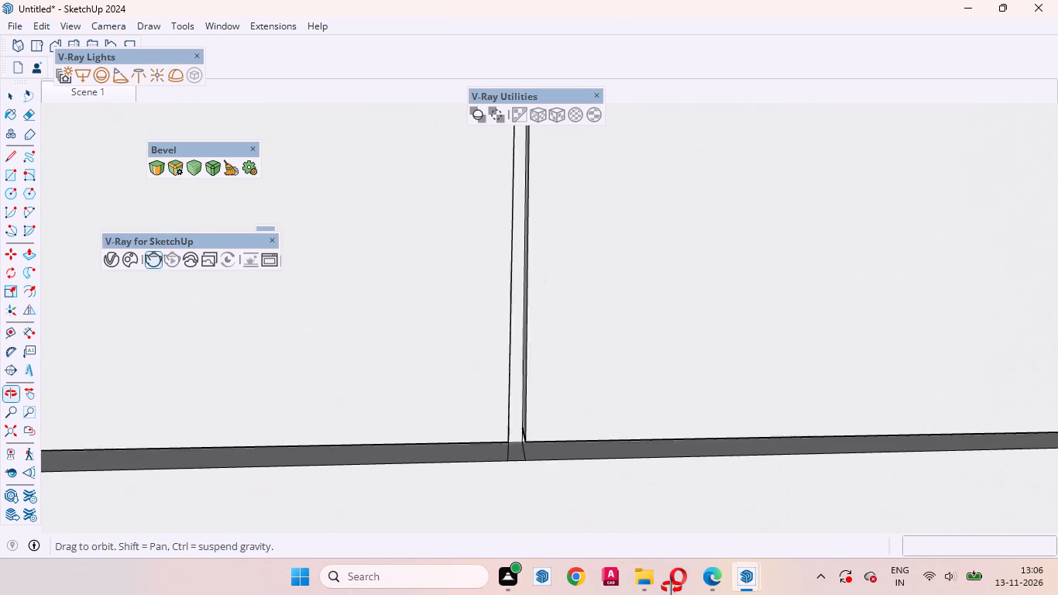
middle_drag(672, 587, 661, 566)
middle_drag(625, 549, 613, 535)
scroll(510, 482, up, 5)
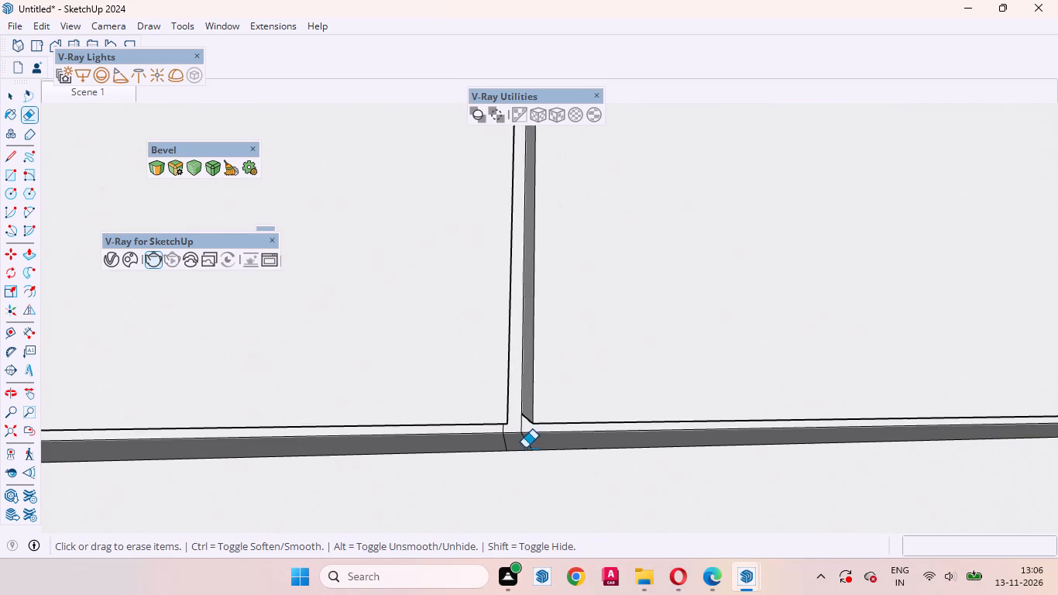
scroll(525, 448, up, 12)
drag(528, 409, 446, 394)
drag(375, 453, 618, 483)
Erase the stray edge where the groove under the left-hand drawer meets the vertical door gap below it.
scroll(688, 397, down, 3)
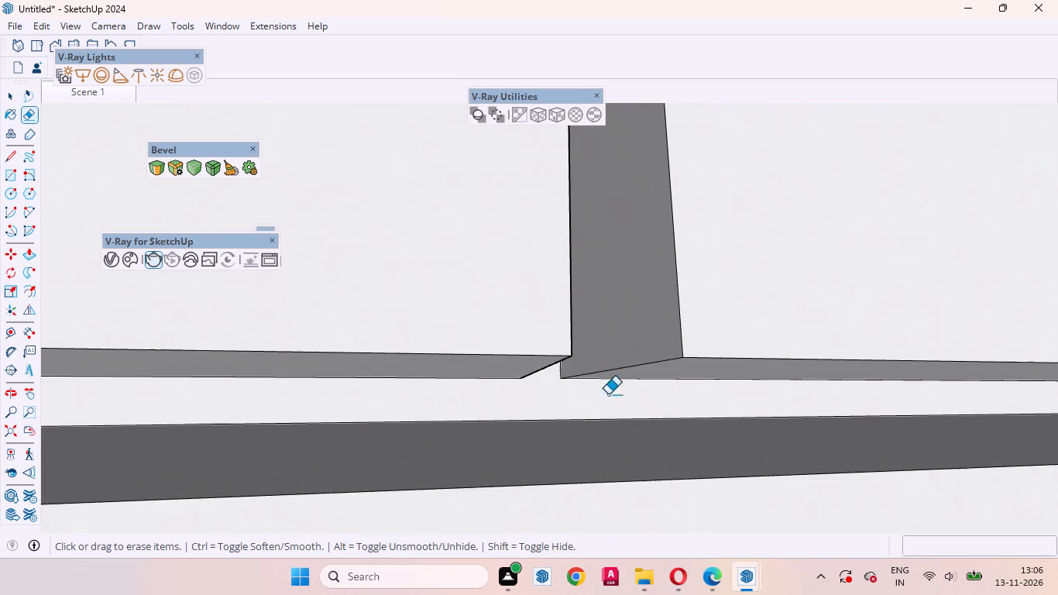
scroll(608, 394, down, 4)
scroll(599, 385, up, 1)
scroll(599, 387, down, 12)
scroll(604, 336, down, 9)
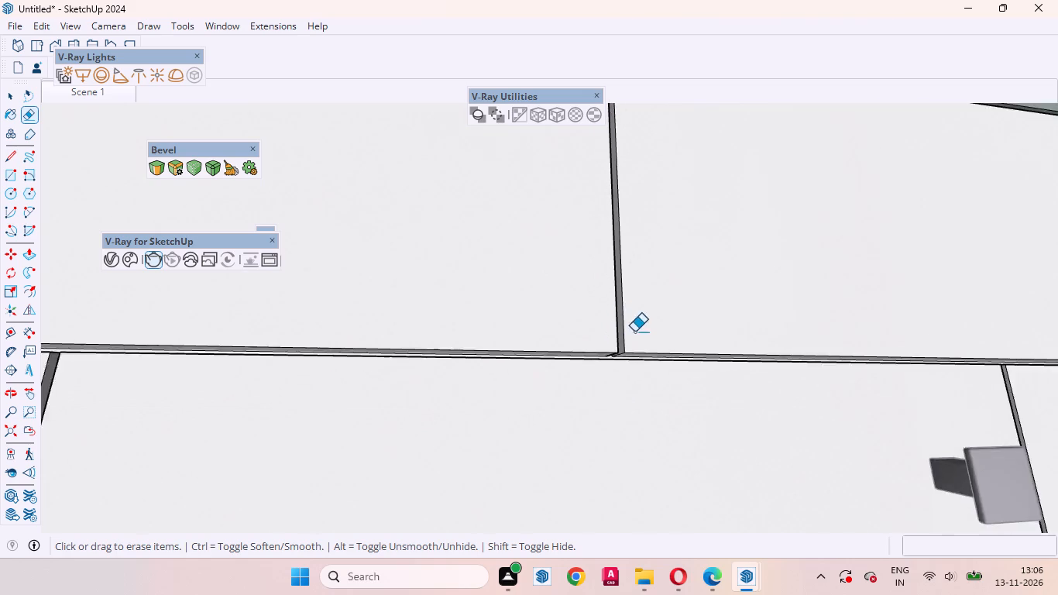
scroll(634, 332, down, 10)
scroll(510, 386, up, 9)
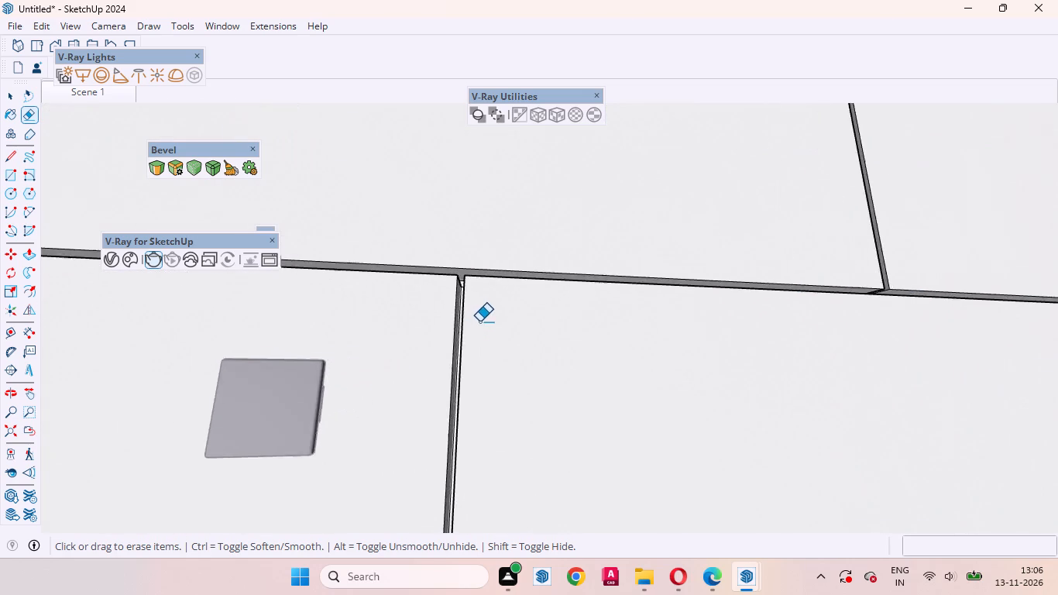
scroll(479, 322, up, 20)
scroll(479, 322, up, 2)
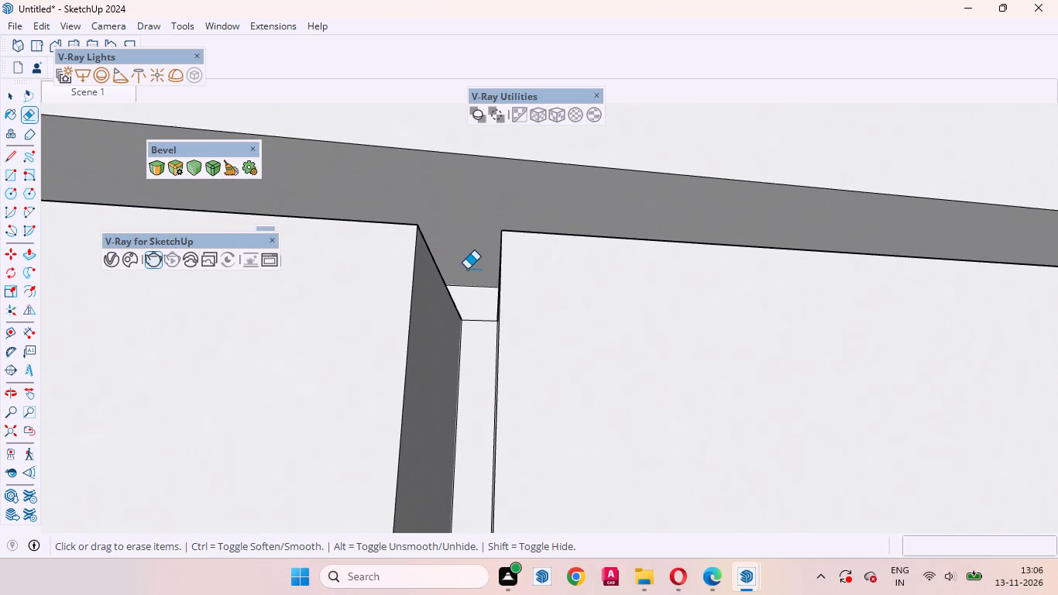
scroll(467, 269, up, 2)
middle_drag(478, 287, 482, 353)
scroll(481, 336, up, 6)
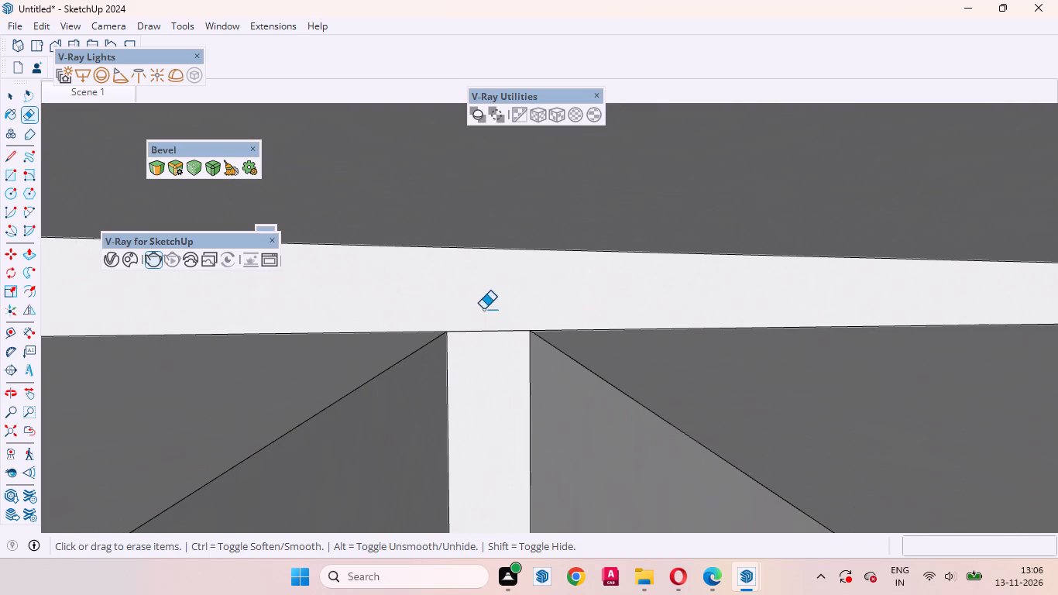
drag(483, 309, 481, 361)
Erase the stray edge across the back of the tall left-hand door's gap, beside the end of the left-hand drawer's groove.
scroll(575, 334, down, 14)
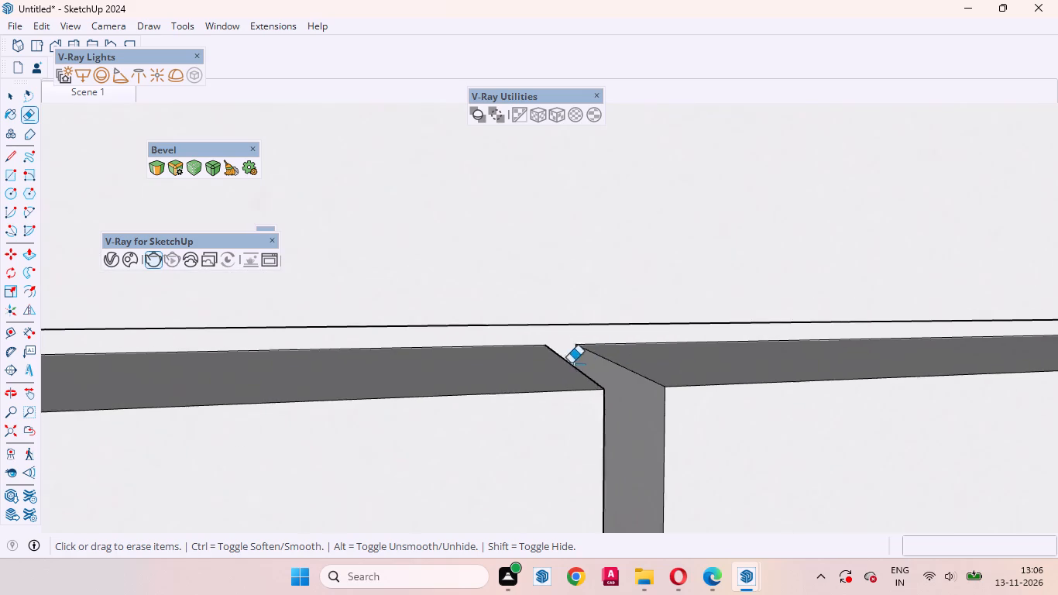
scroll(571, 363, down, 20)
scroll(571, 363, down, 7)
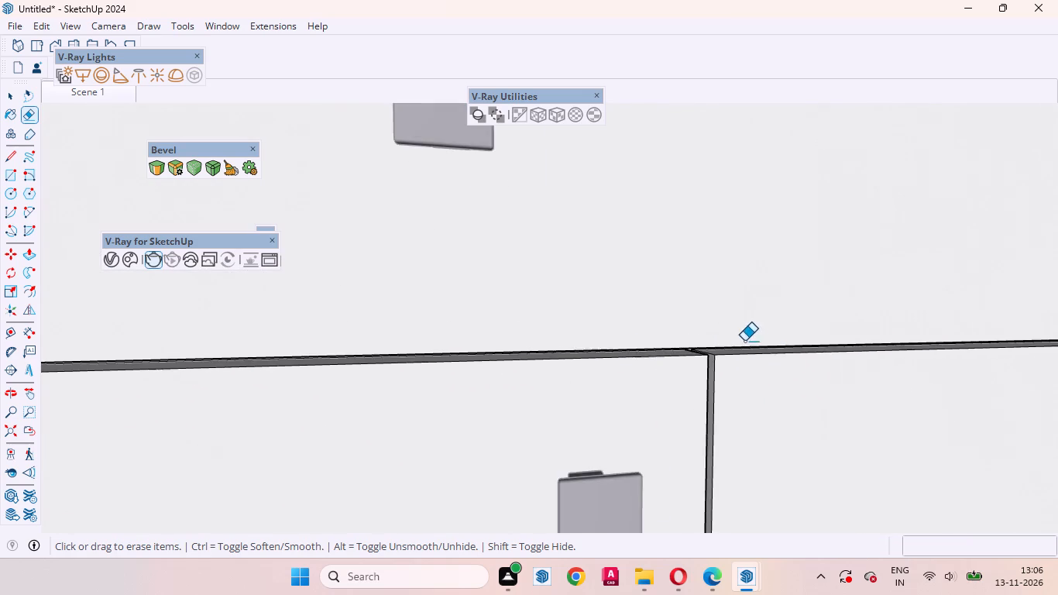
scroll(744, 341, down, 9)
scroll(479, 337, up, 3)
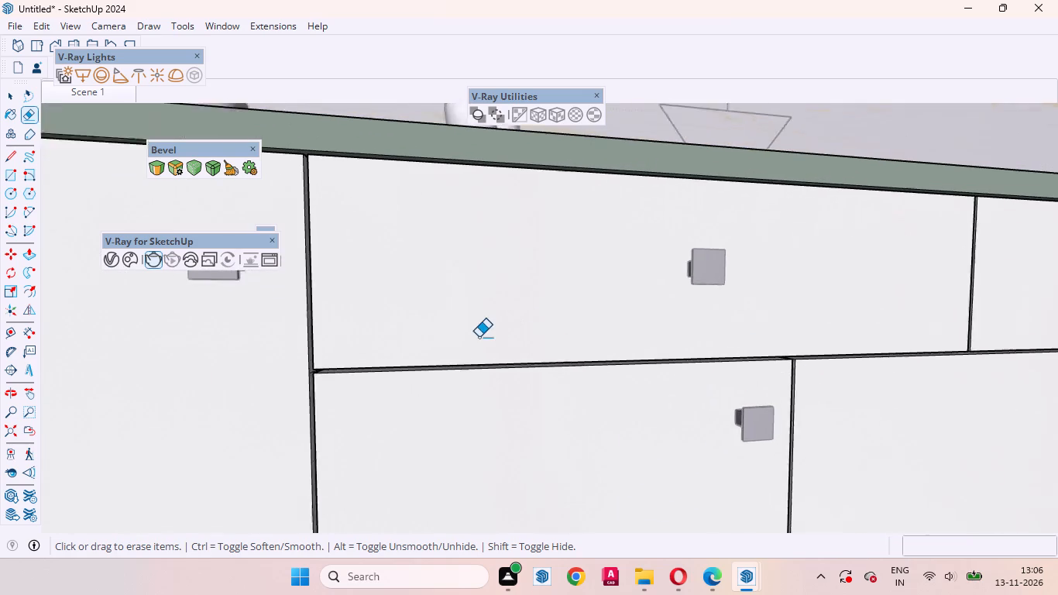
scroll(373, 359, up, 7)
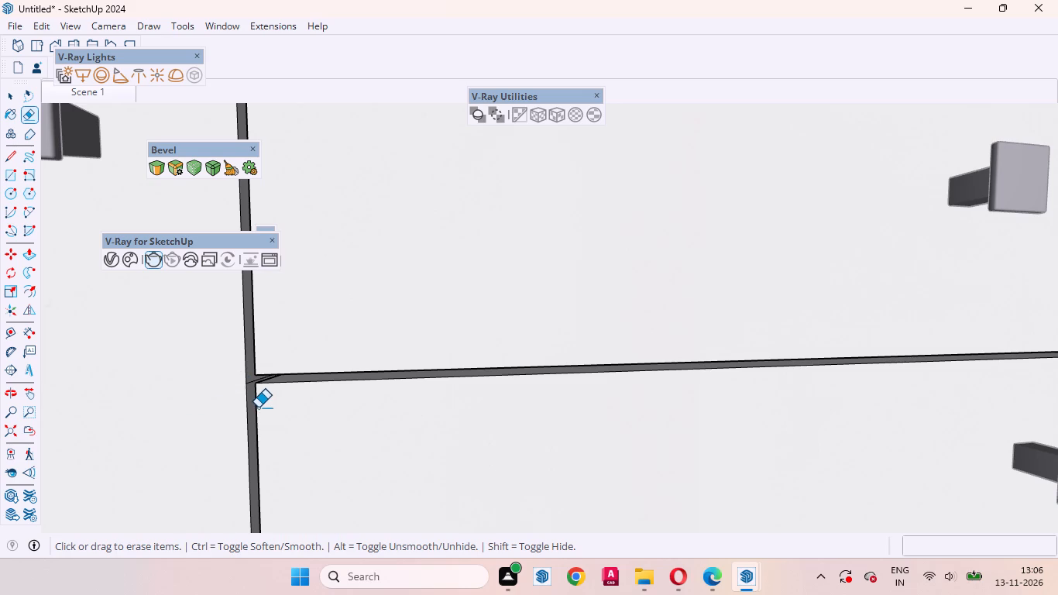
scroll(240, 393, up, 13)
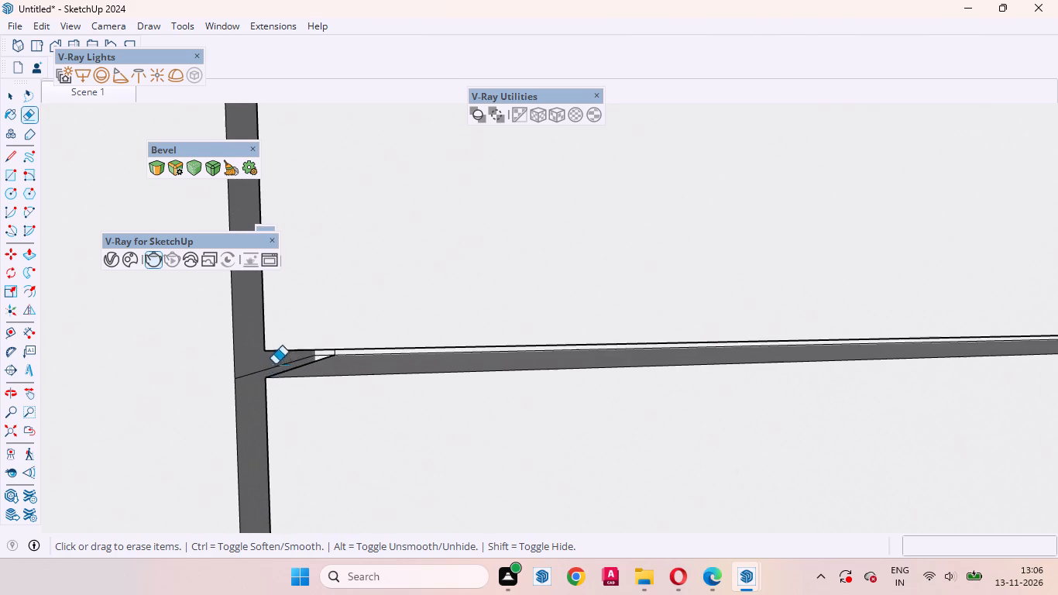
scroll(275, 364, up, 3)
middle_drag(266, 385, 407, 371)
scroll(258, 378, up, 5)
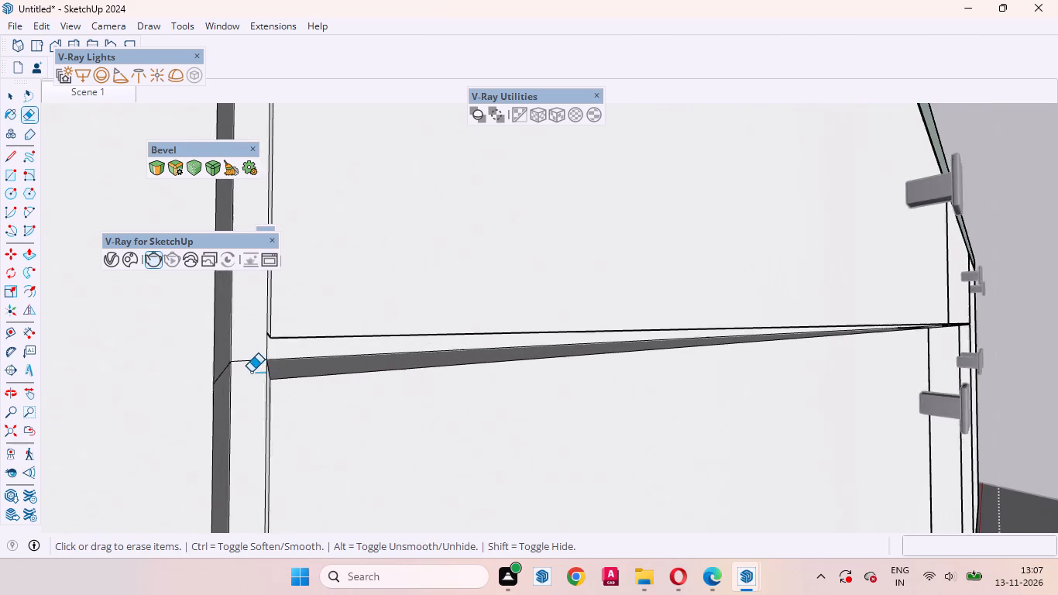
scroll(251, 372, up, 8)
drag(240, 336, 239, 392)
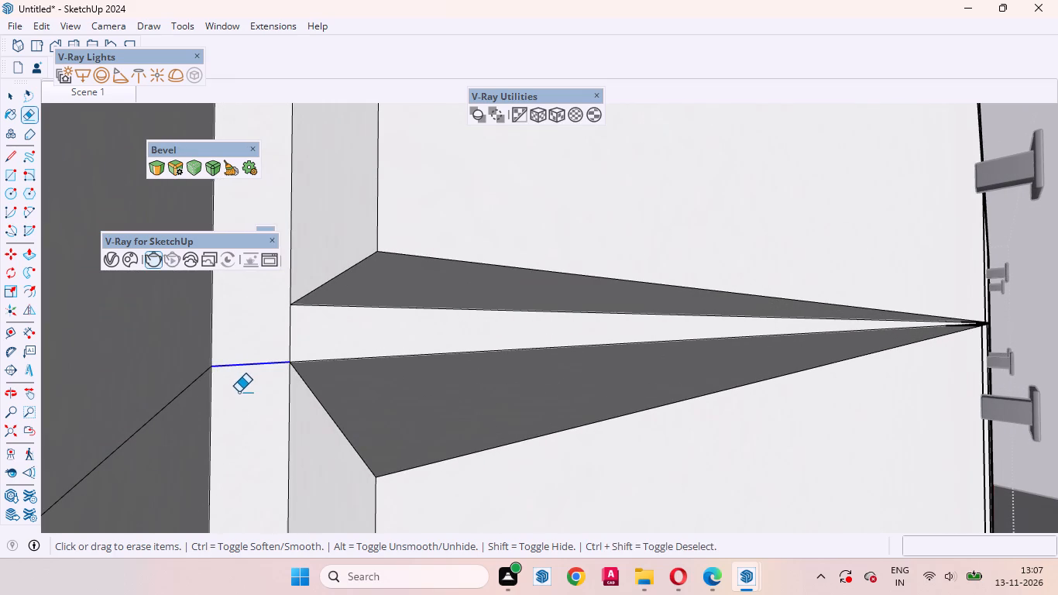
drag(239, 392, 256, 371)
key(ctrl+z)
drag(246, 345, 248, 412)
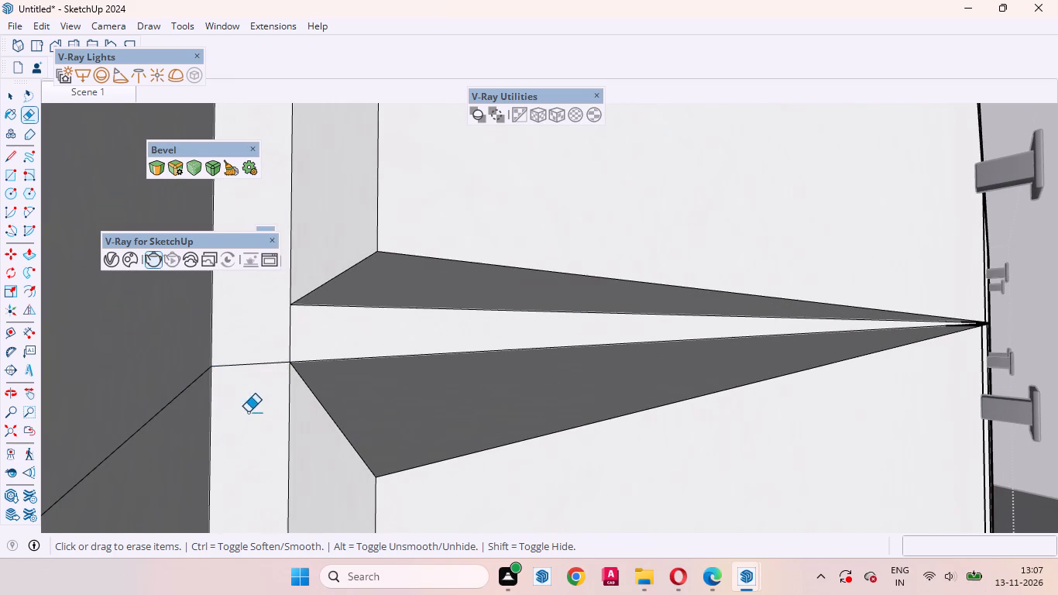
drag(248, 412, 247, 414)
Erase the remaining diagonal edge on the side face of the gap beside the tall left-hand door.
drag(138, 368, 138, 463)
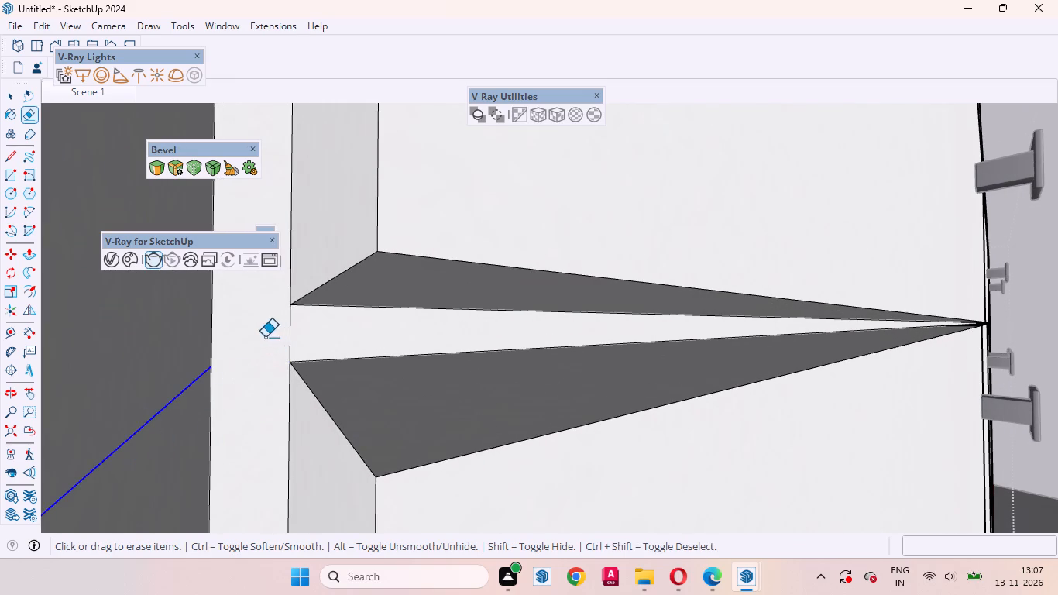
drag(166, 365, 173, 450)
drag(163, 363, 181, 494)
key(Home)
key(Delete)
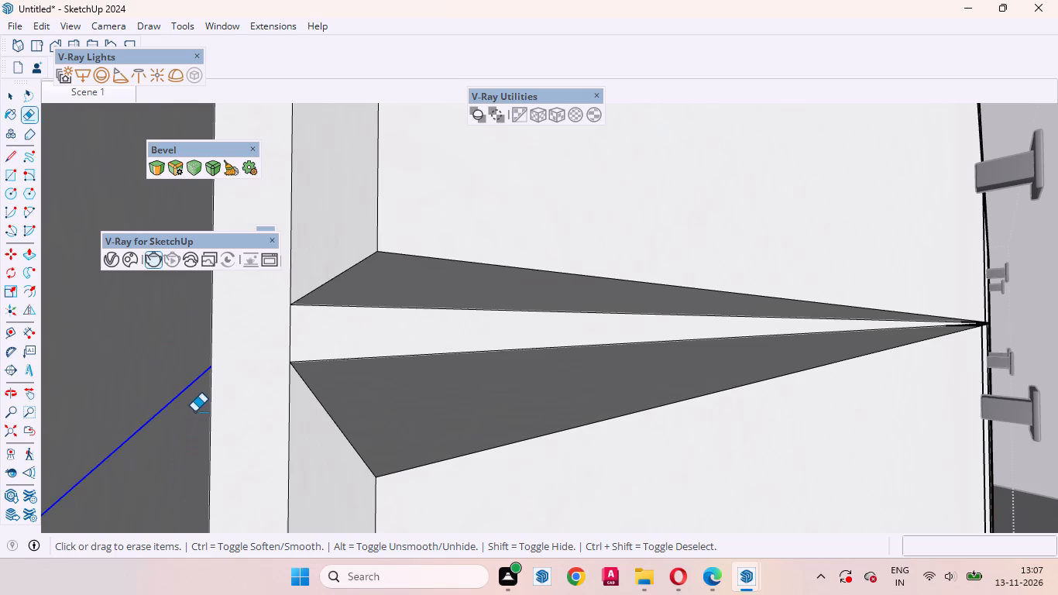
click(9, 95)
double_click(10, 96)
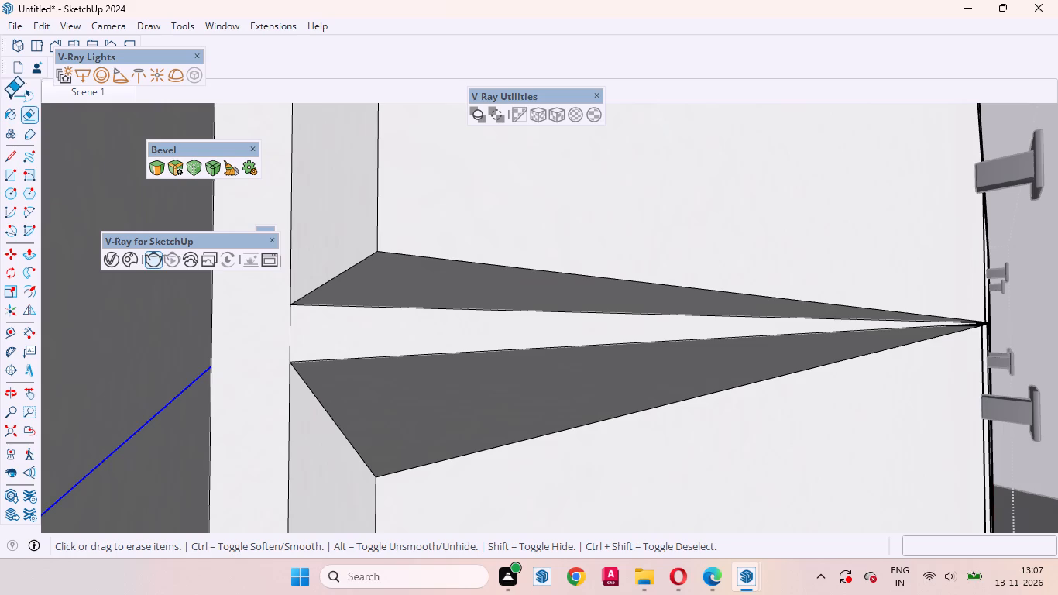
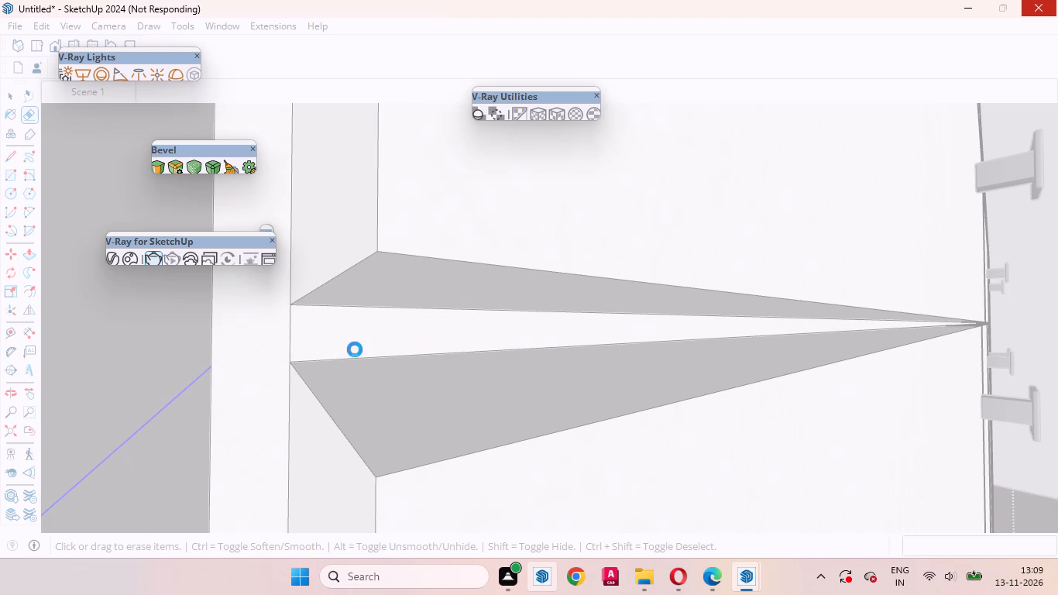
Switch to the V-Ray Frame Buffer to check the progress of the cabinet render.
click(740, 580)
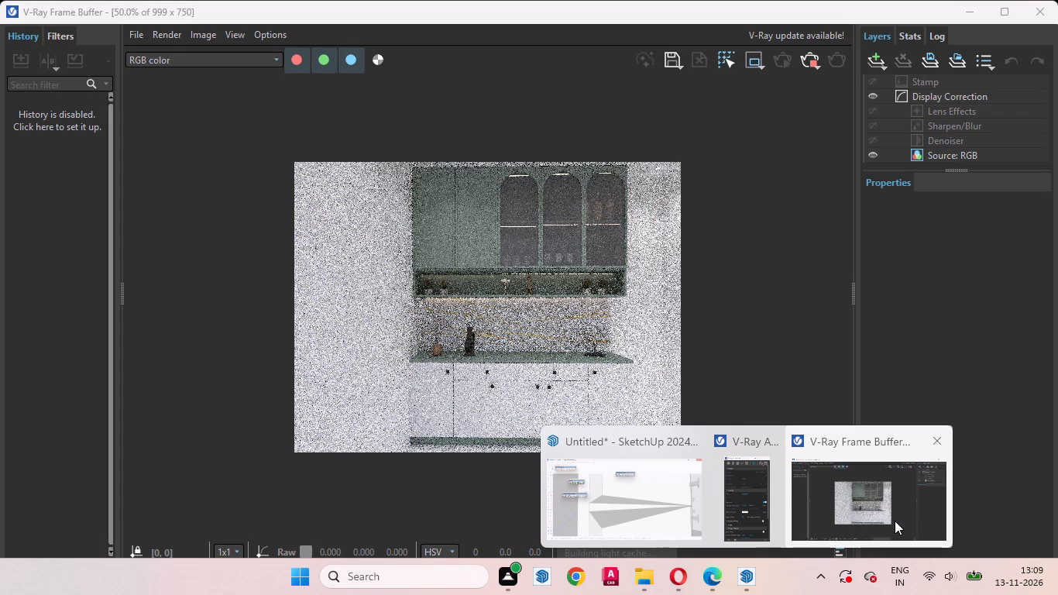
click(895, 521)
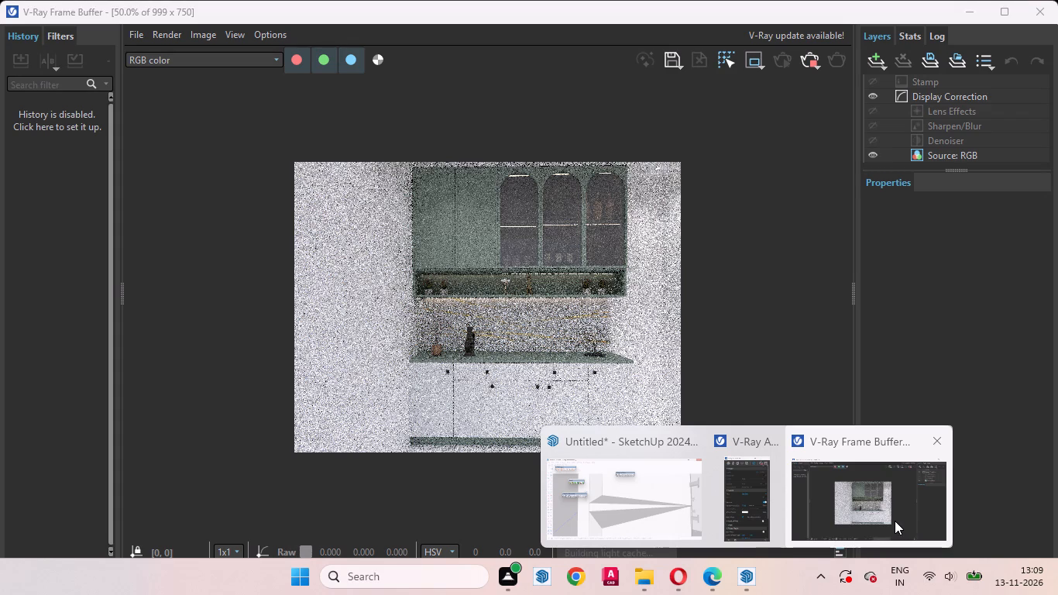
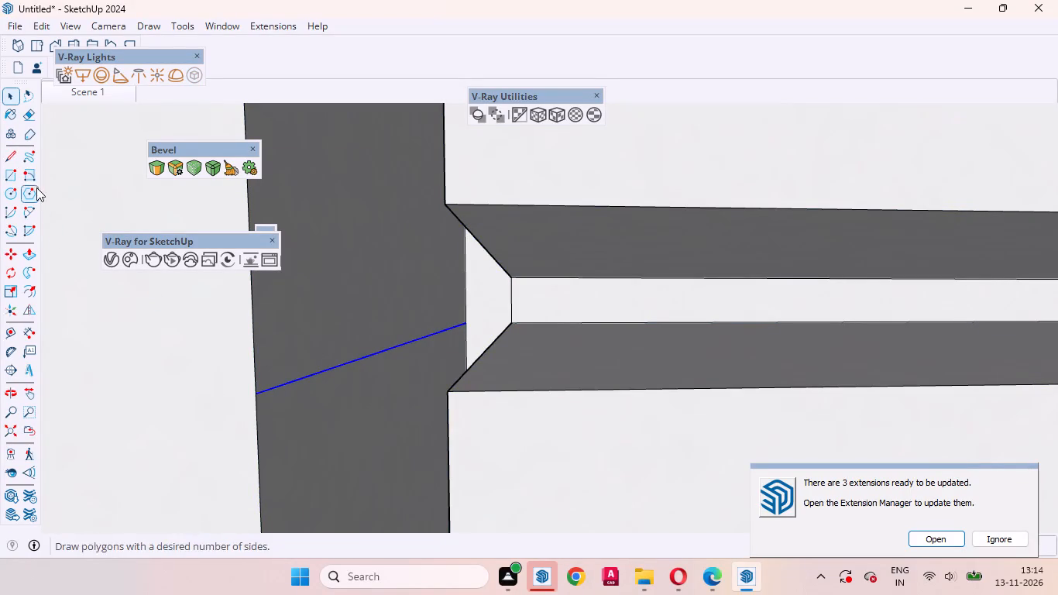
Erase the stray diagonal edge beside the gap in the base cabinet's front, and leave the cabinet's group editing.
click(25, 115)
drag(328, 318, 342, 444)
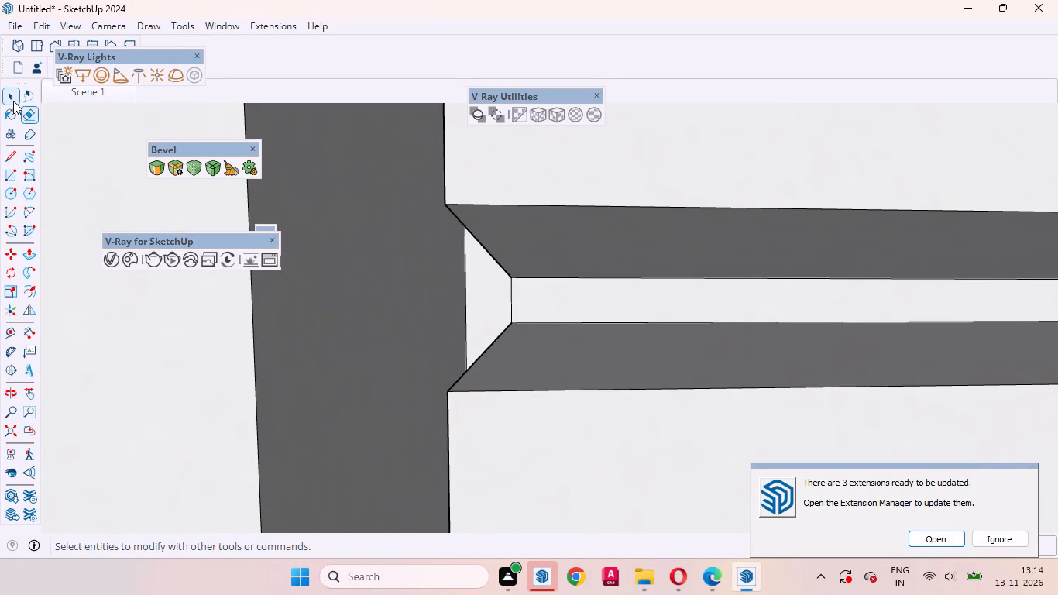
click(13, 101)
click(98, 95)
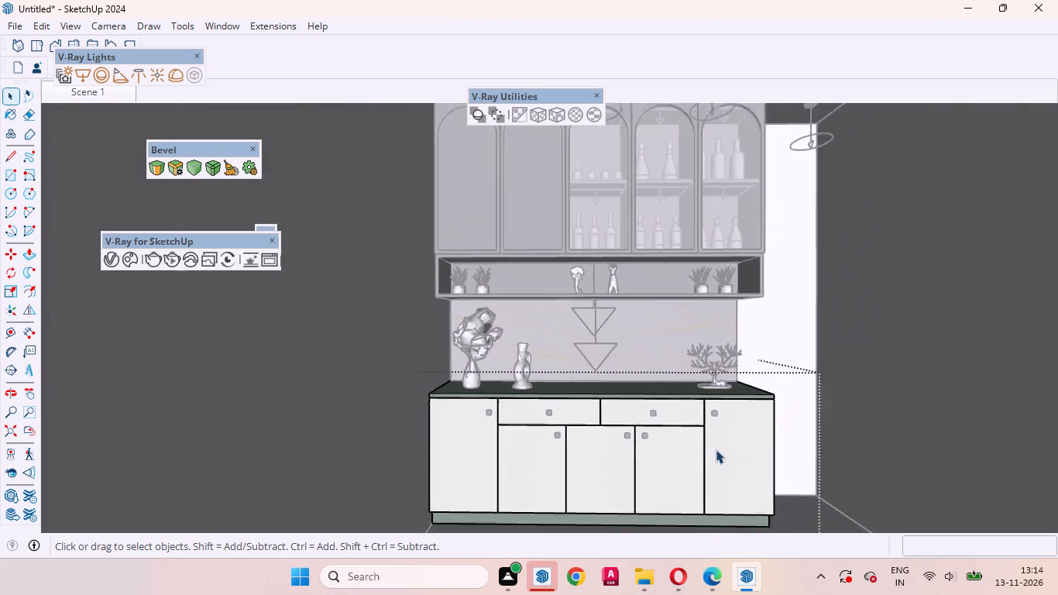
scroll(716, 449, down, 9)
click(465, 431)
click(461, 429)
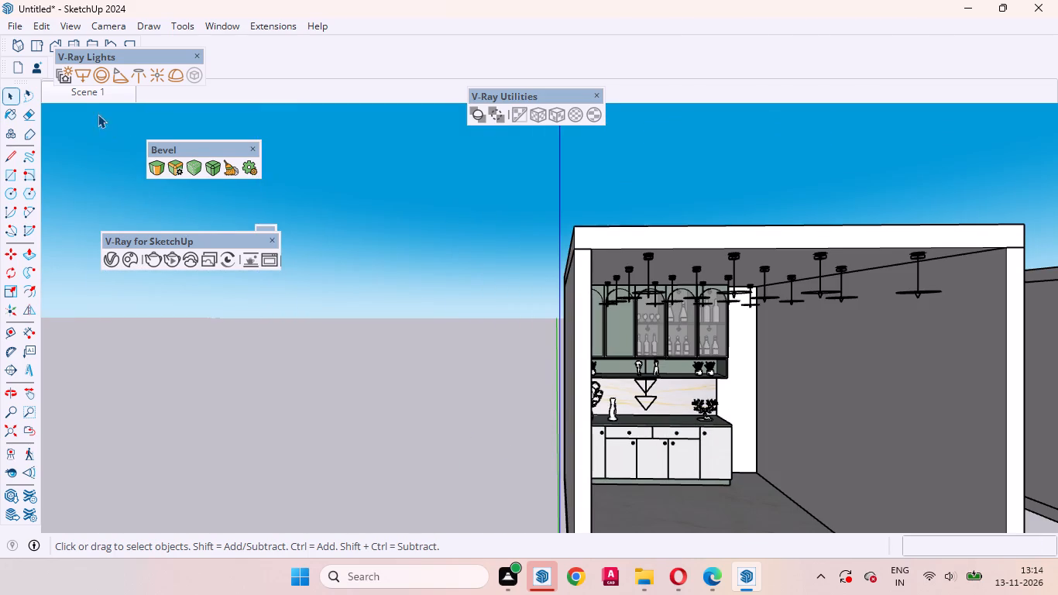
Lower the V-Ray render quality to Medium+ and show the render output settings.
click(78, 91)
click(108, 256)
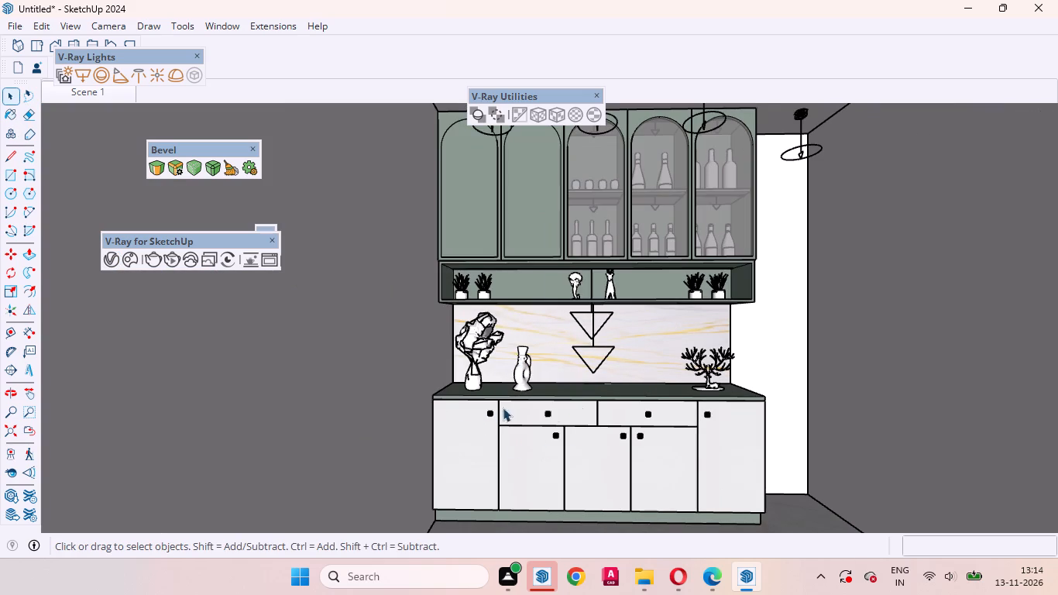
scroll(486, 401, up, 14)
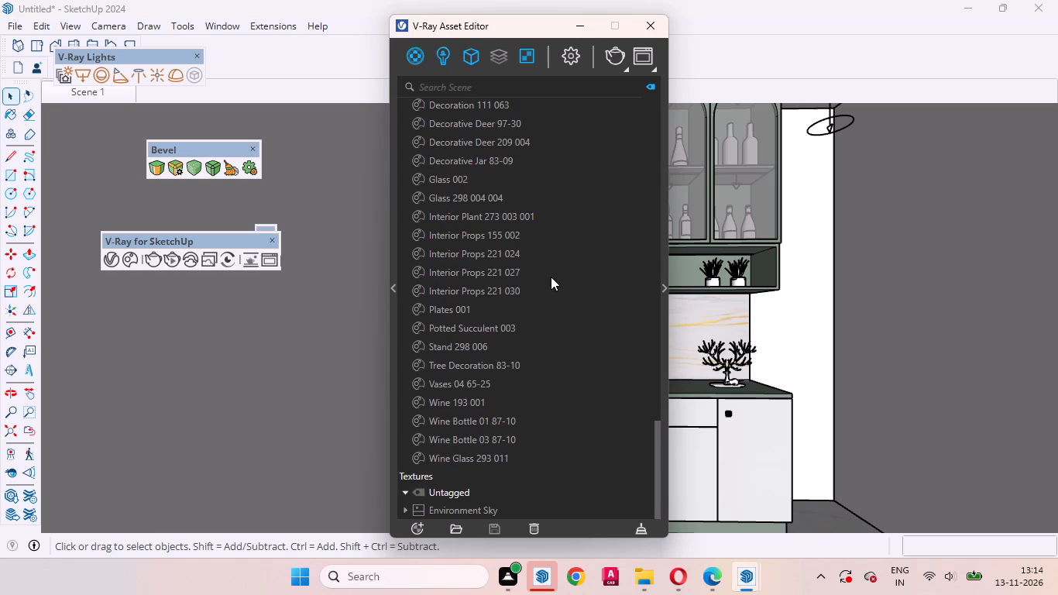
click(574, 53)
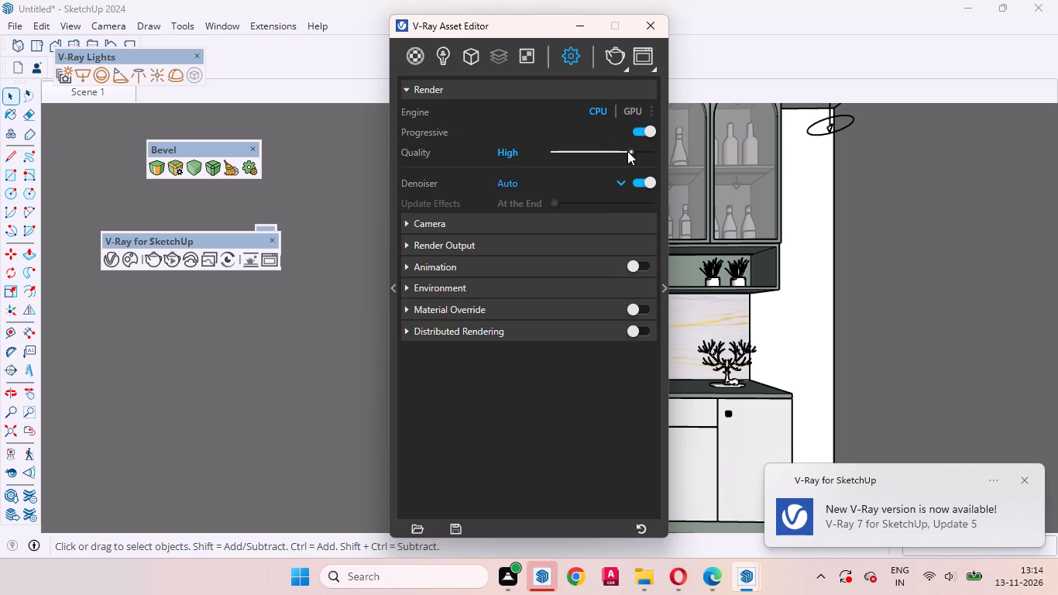
drag(627, 151, 606, 156)
click(472, 241)
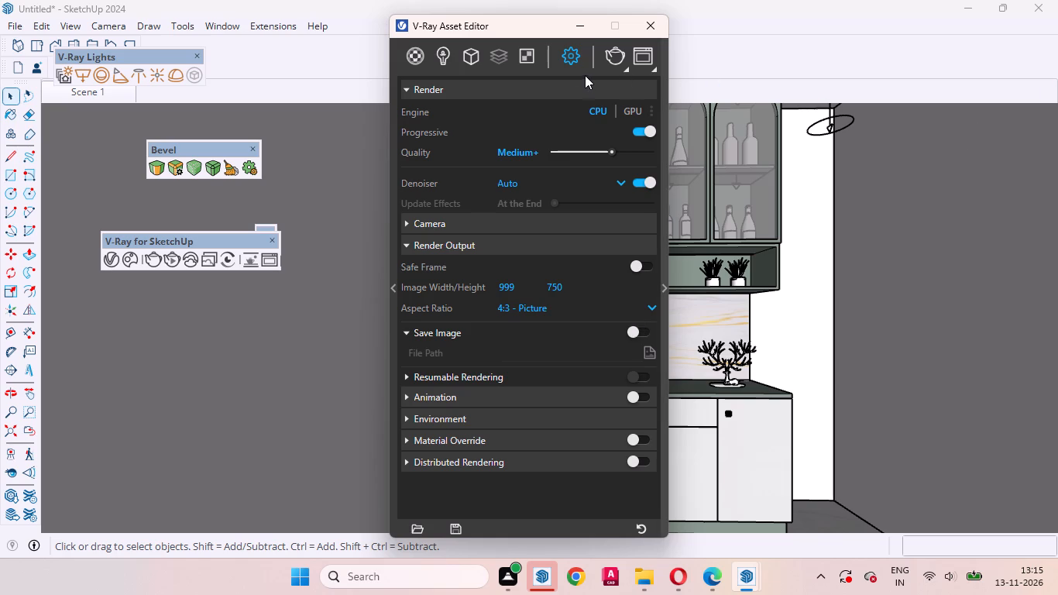
Restore the Scene 1 view and start a new V-Ray render of the crockery cabinet.
click(91, 92)
drag(514, 26, 470, 96)
drag(526, 20, 461, 86)
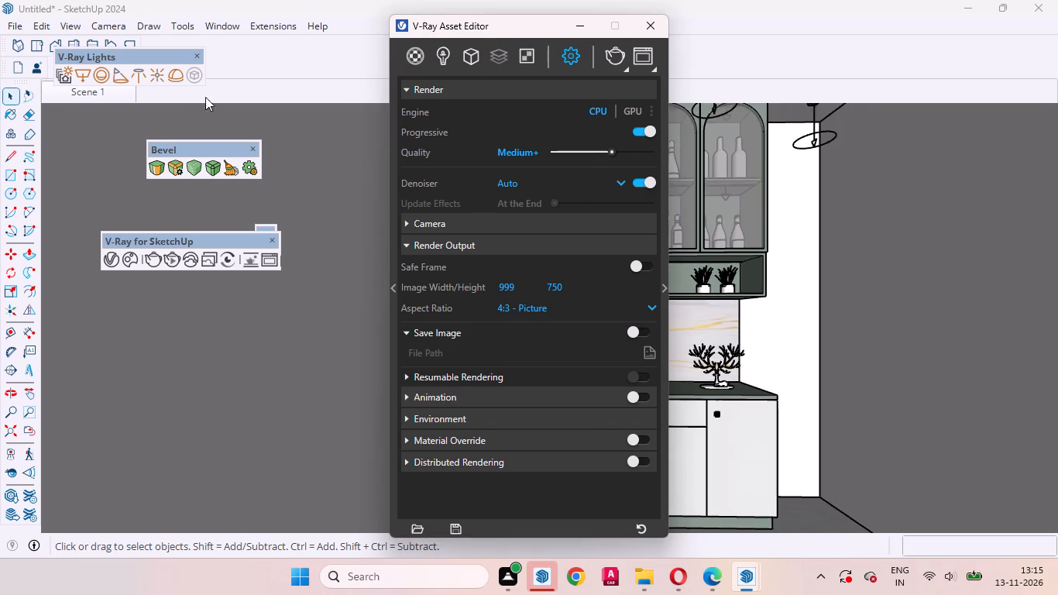
drag(493, 73, 469, 113)
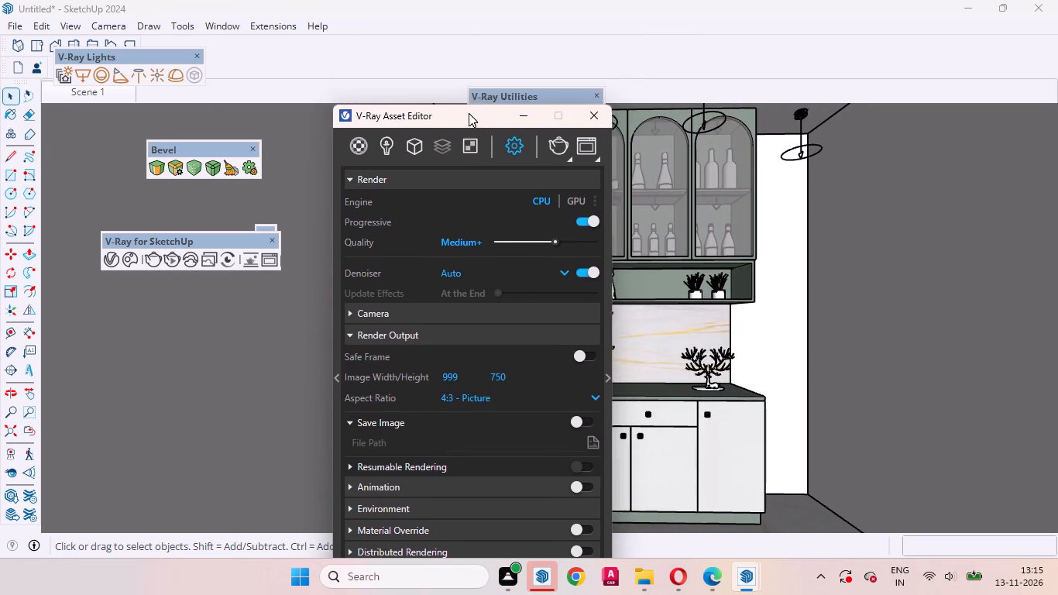
drag(469, 113, 492, 46)
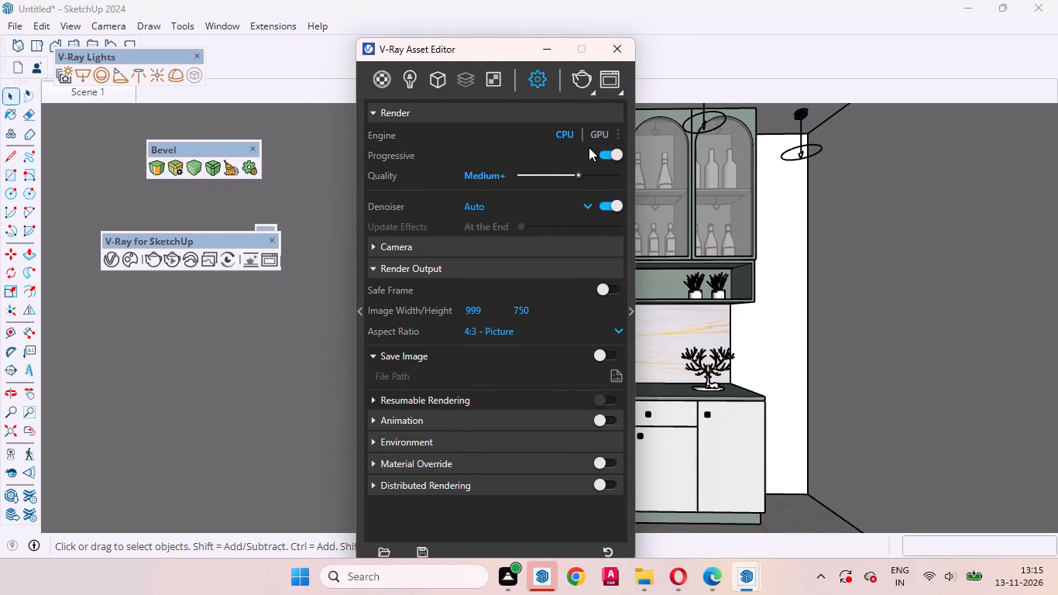
click(578, 79)
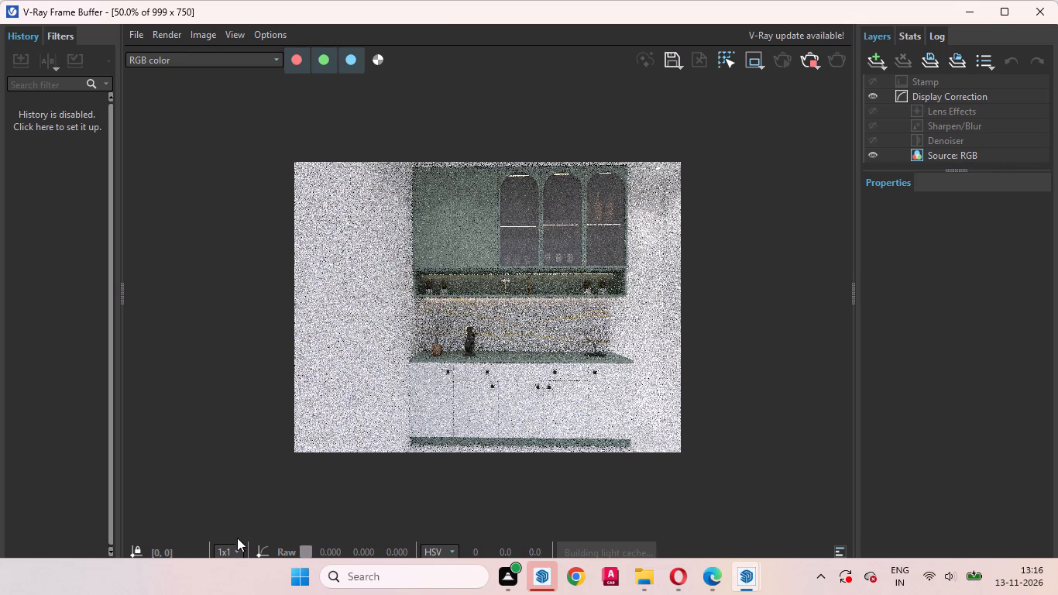
Examine the render in progress, checking the open shelf, marble backsplash, countertop and base cabinet.
click(294, 455)
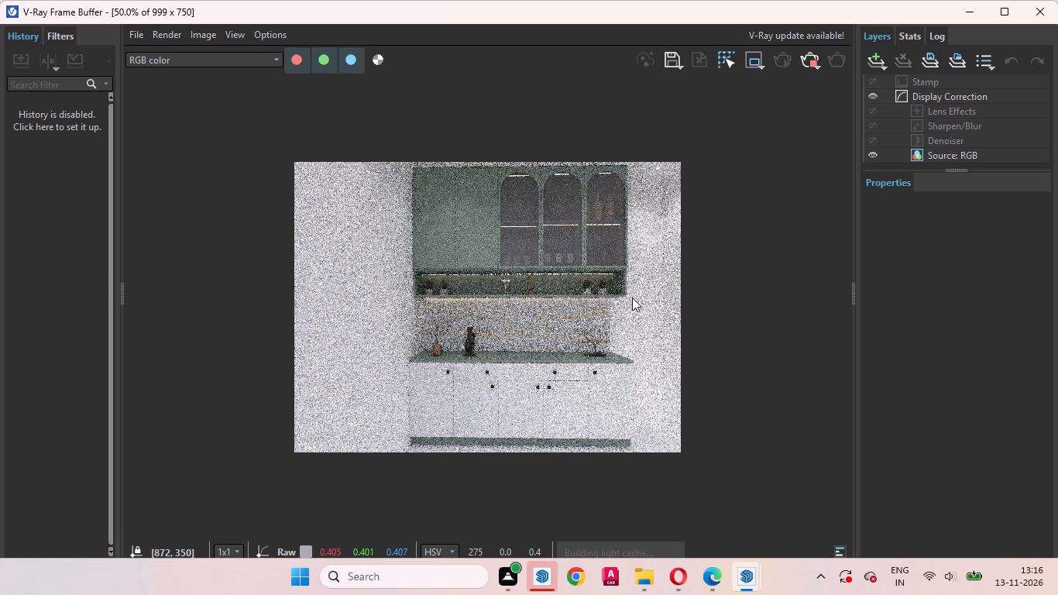
scroll(520, 280, up, 2)
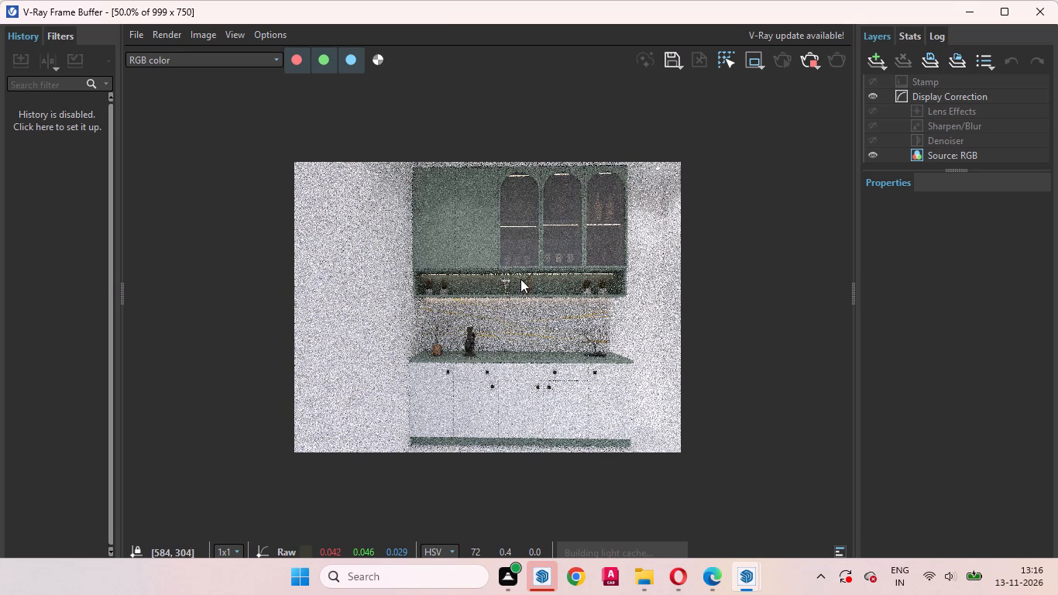
scroll(530, 301, up, 3)
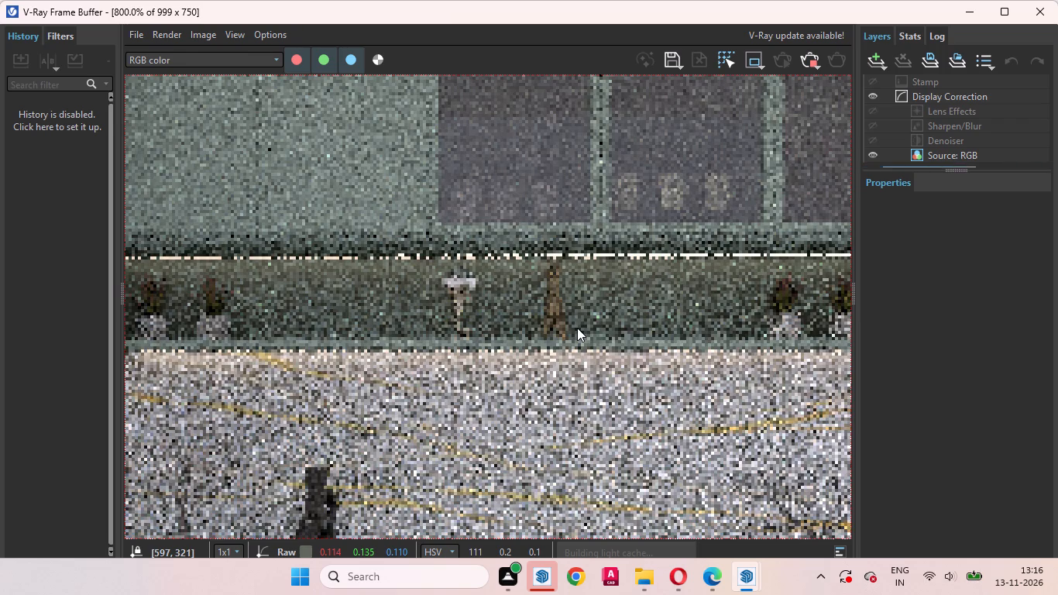
scroll(503, 322, down, 2)
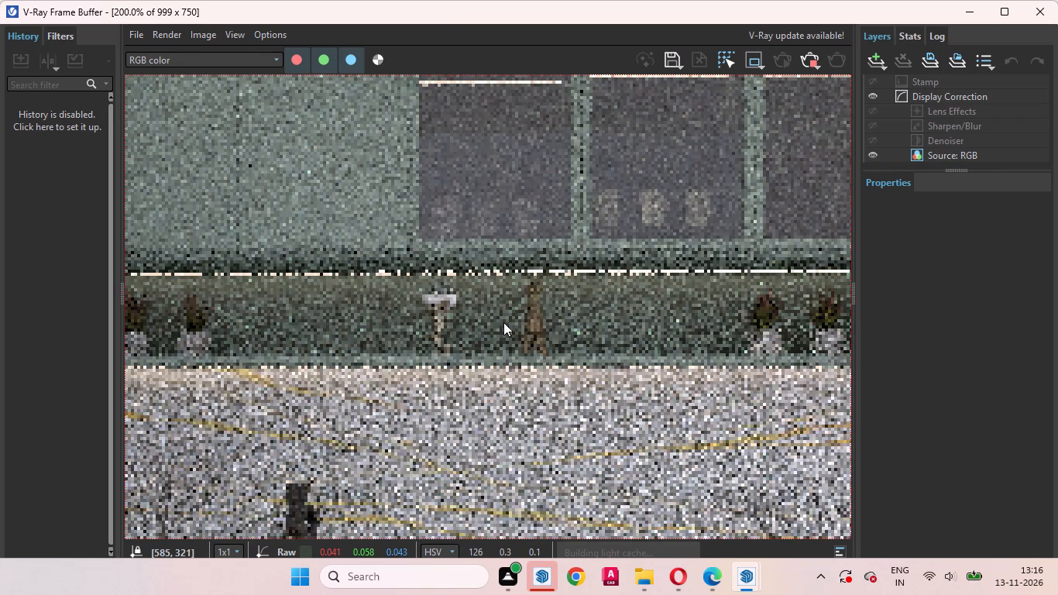
scroll(503, 322, down, 2)
middle_drag(539, 332, 531, 300)
scroll(507, 401, down, 2)
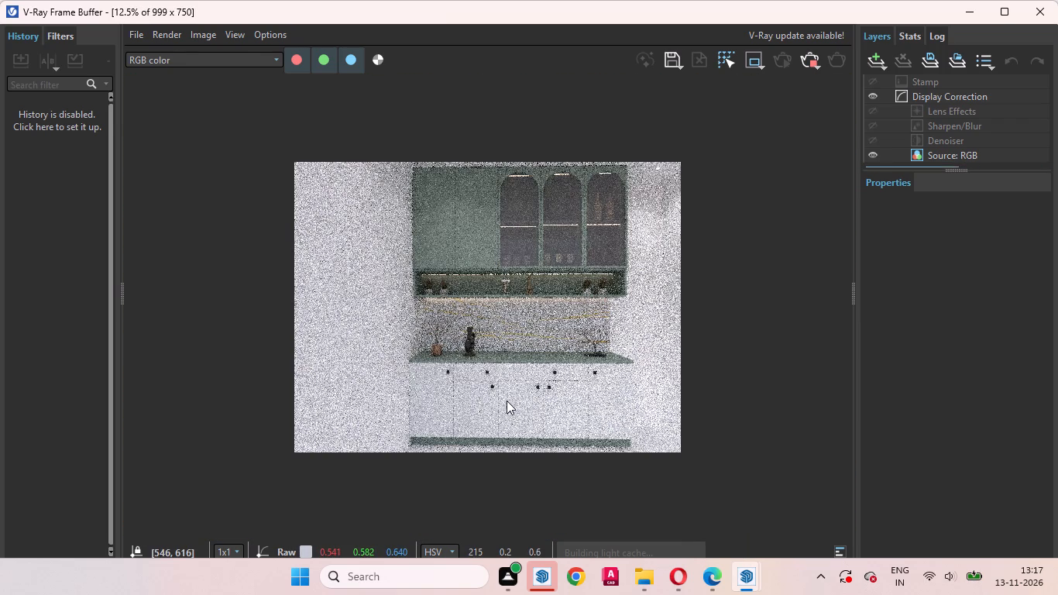
scroll(510, 314, up, 3)
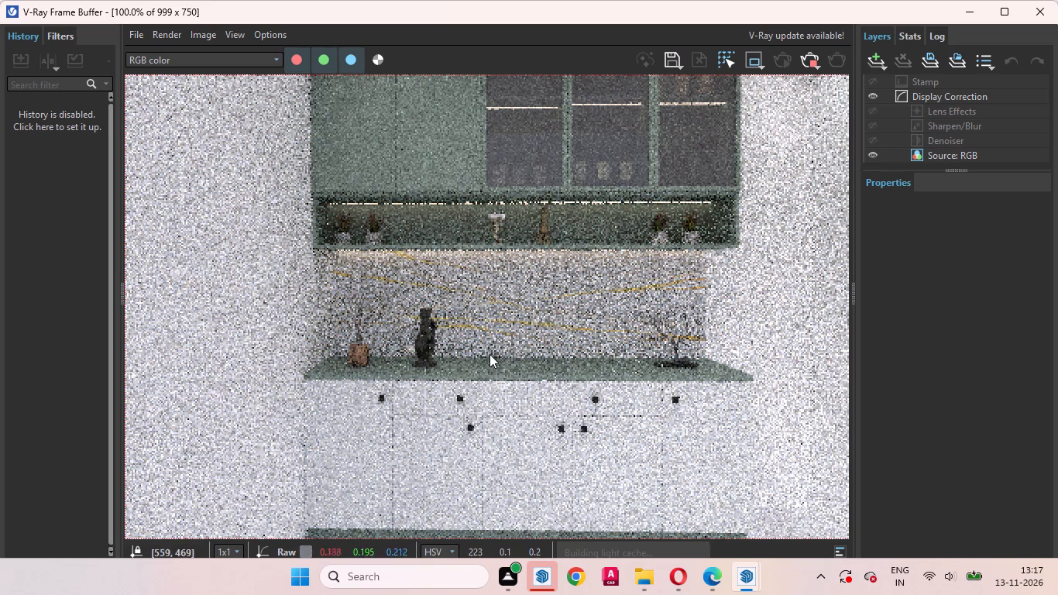
scroll(487, 353, down, 1)
middle_drag(544, 343, 526, 303)
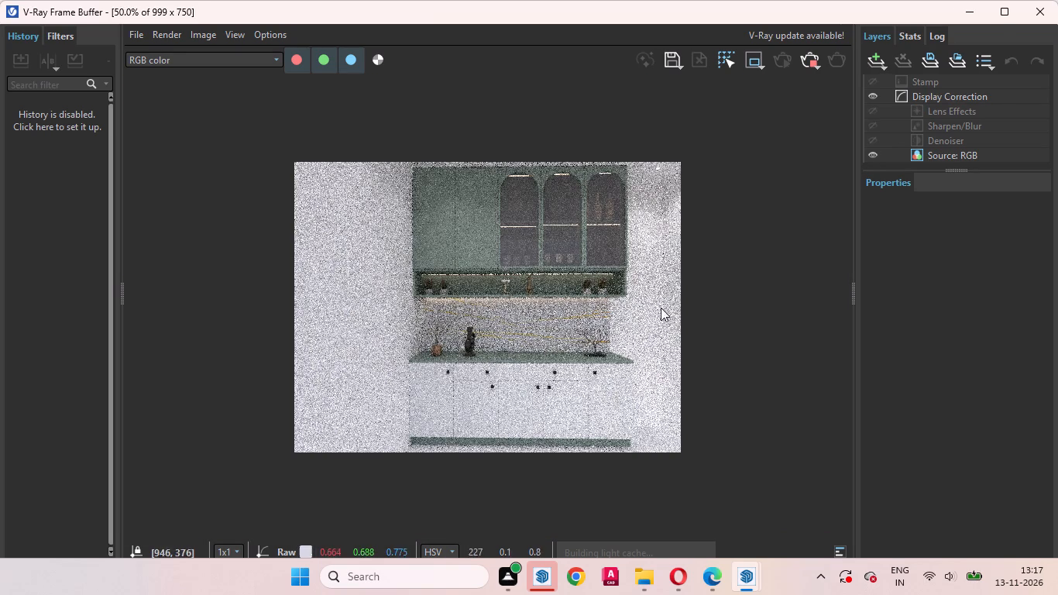
scroll(584, 304, up, 1)
middle_drag(538, 323, 524, 311)
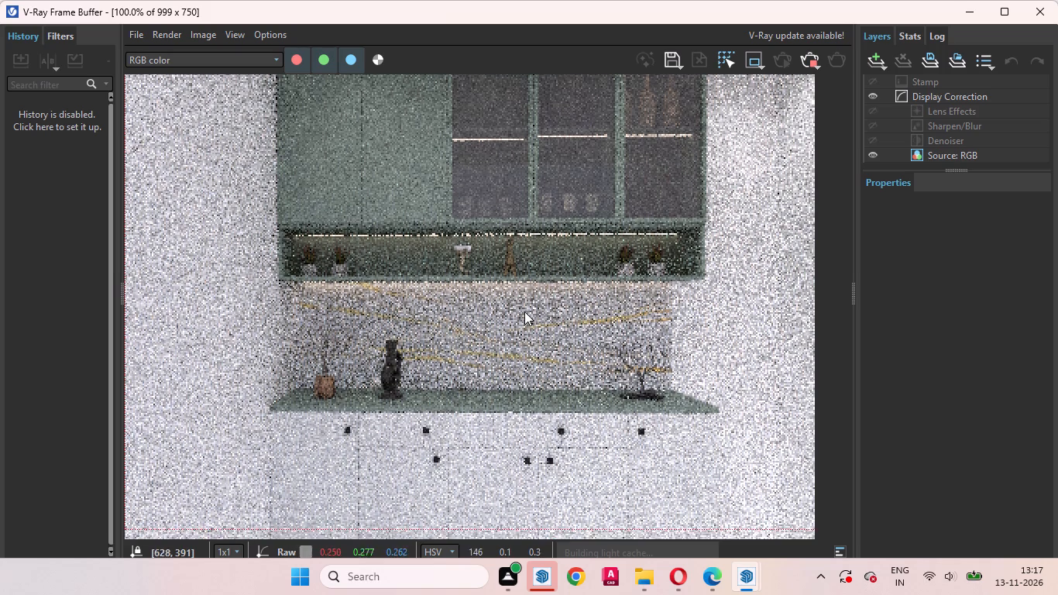
middle_drag(524, 311, 527, 198)
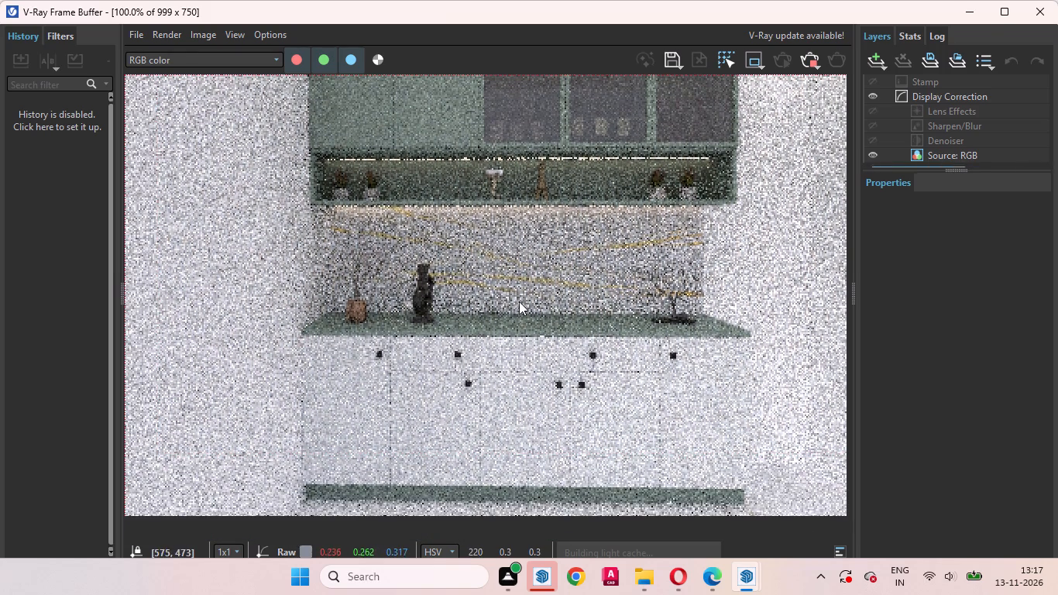
scroll(580, 389, up, 1)
scroll(470, 366, down, 1)
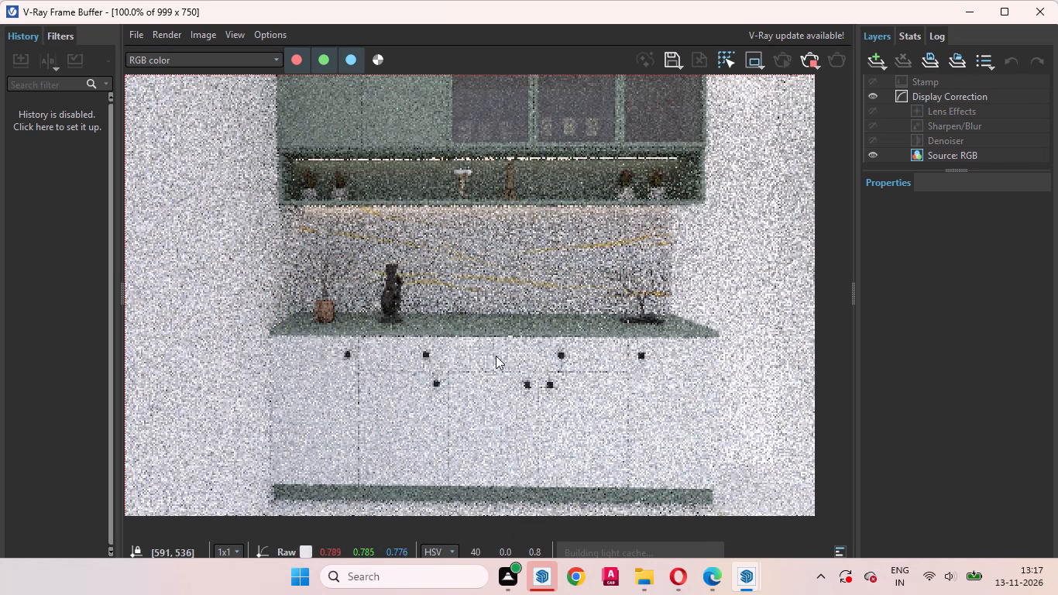
middle_drag(488, 355, 462, 294)
scroll(448, 356, down, 1)
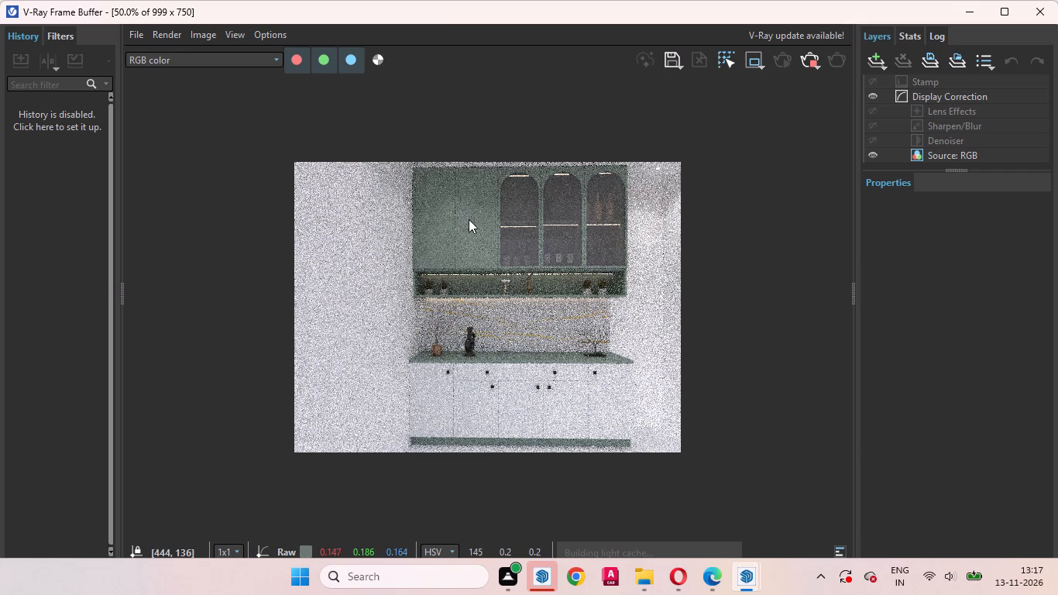
Examine the noisy render up close, from the open shelf and marble backsplash to the countertop ends, base cabinet fronts and plinth.
scroll(462, 260, up, 1)
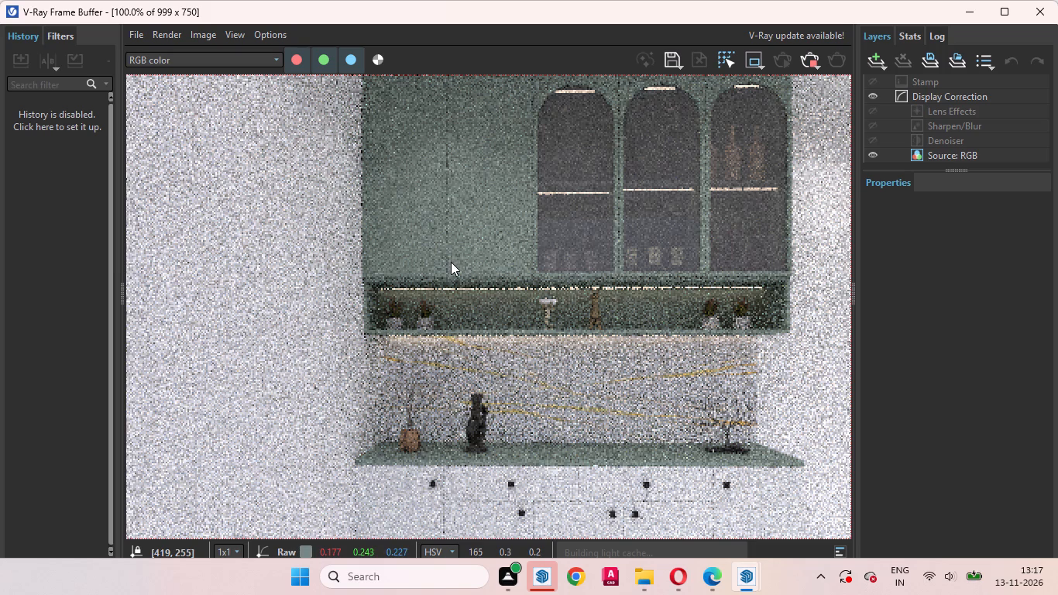
scroll(451, 262, up, 1)
middle_drag(453, 277, 459, 116)
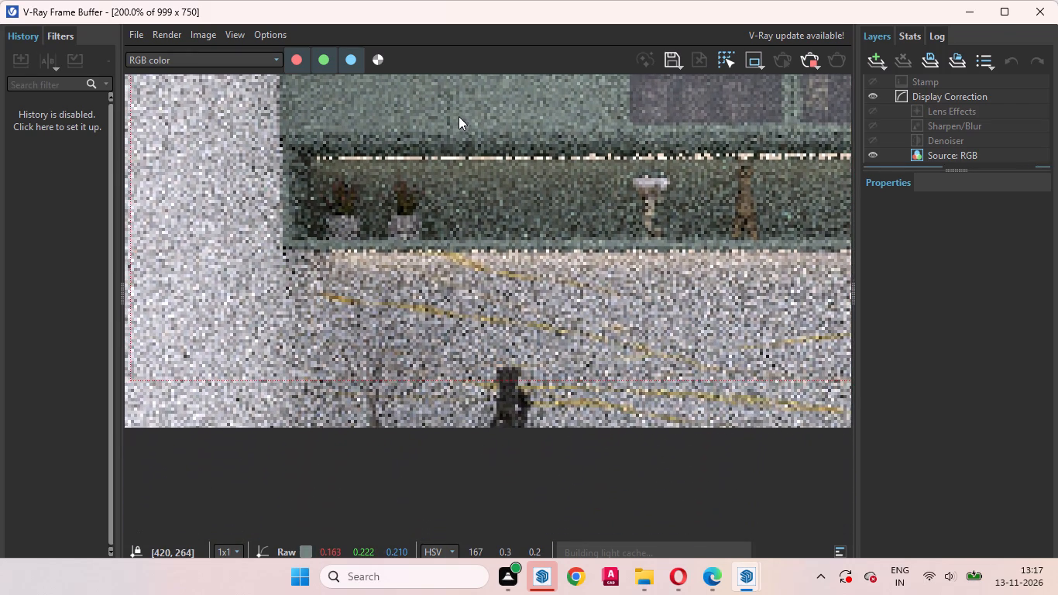
middle_drag(459, 116, 459, 108)
middle_drag(493, 297, 494, 142)
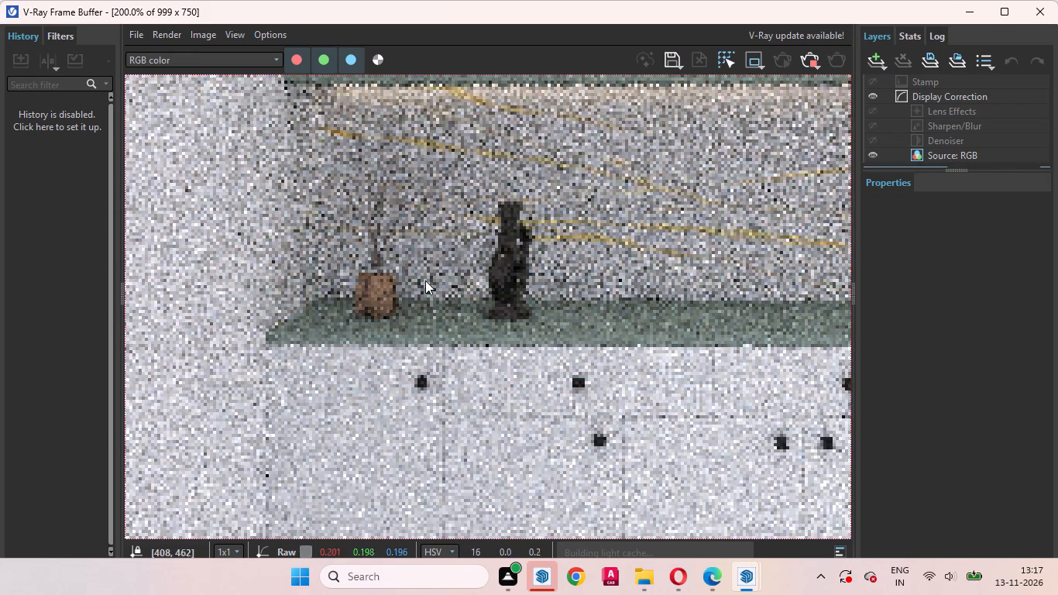
middle_drag(421, 278, 391, 142)
middle_drag(548, 355, 520, 255)
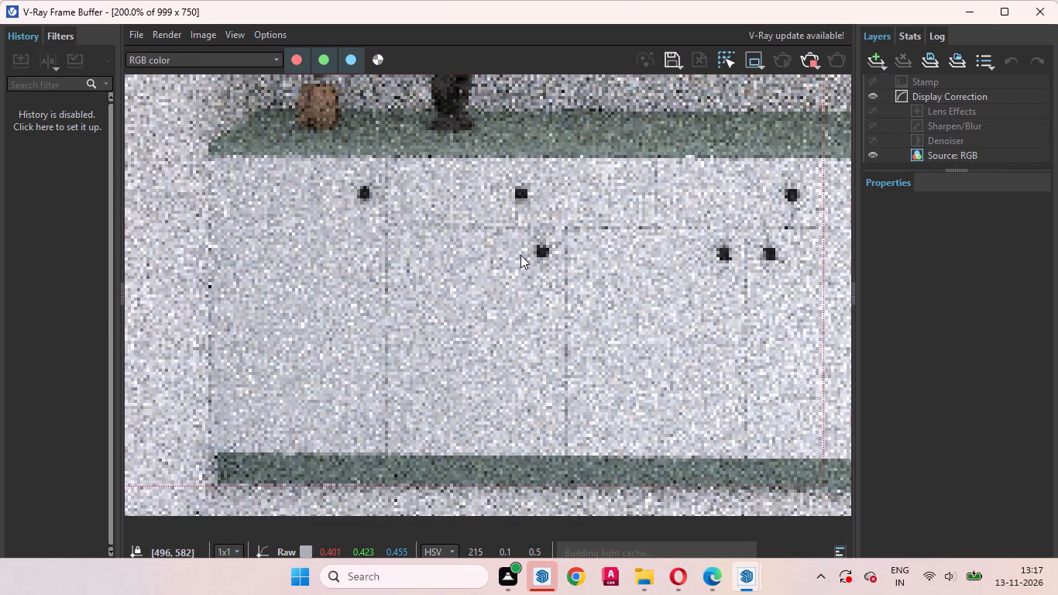
middle_drag(520, 255, 225, 249)
middle_drag(540, 304, 472, 421)
middle_drag(573, 297, 627, 370)
scroll(547, 273, down, 2)
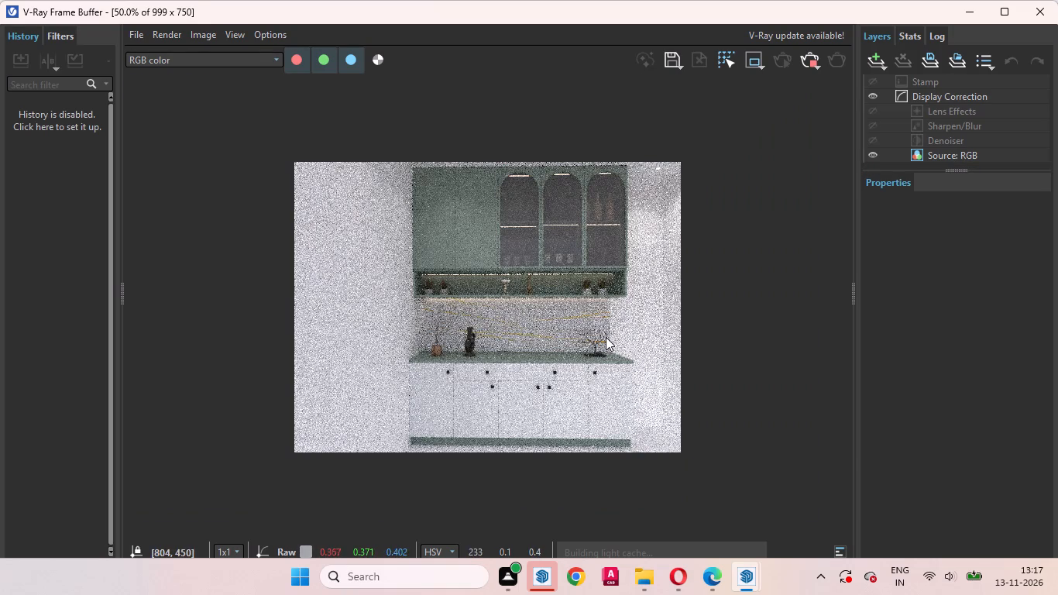
scroll(606, 337, up, 1)
scroll(771, 379, up, 2)
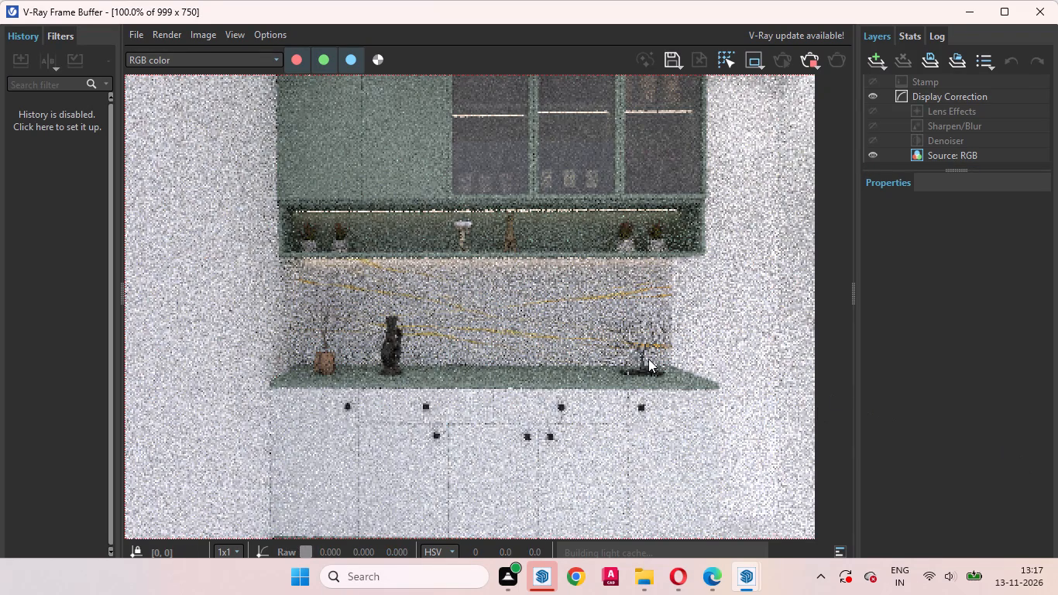
scroll(572, 347, up, 1)
scroll(623, 369, down, 1)
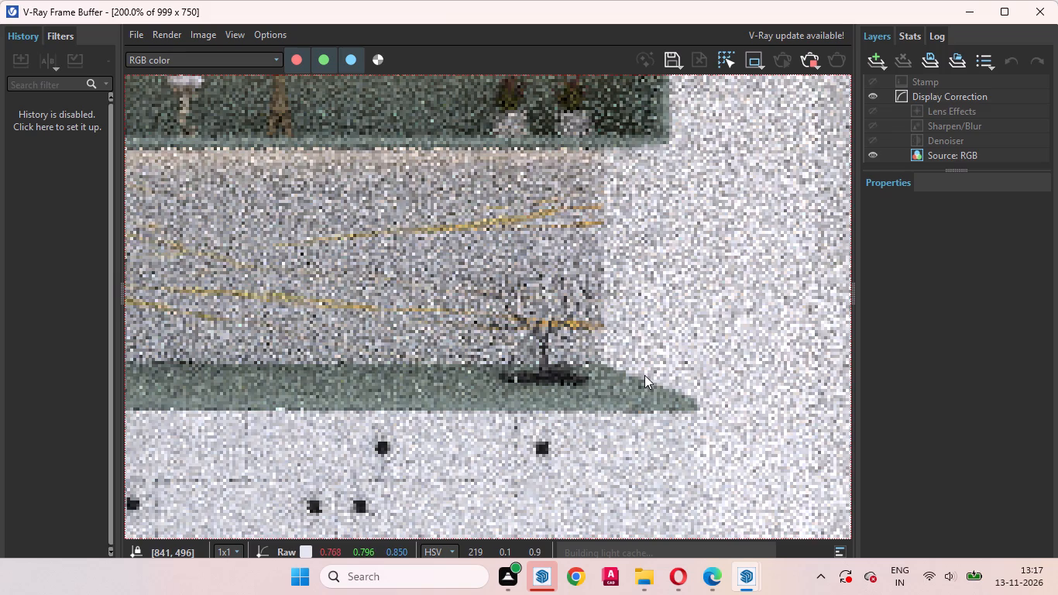
scroll(658, 373, down, 2)
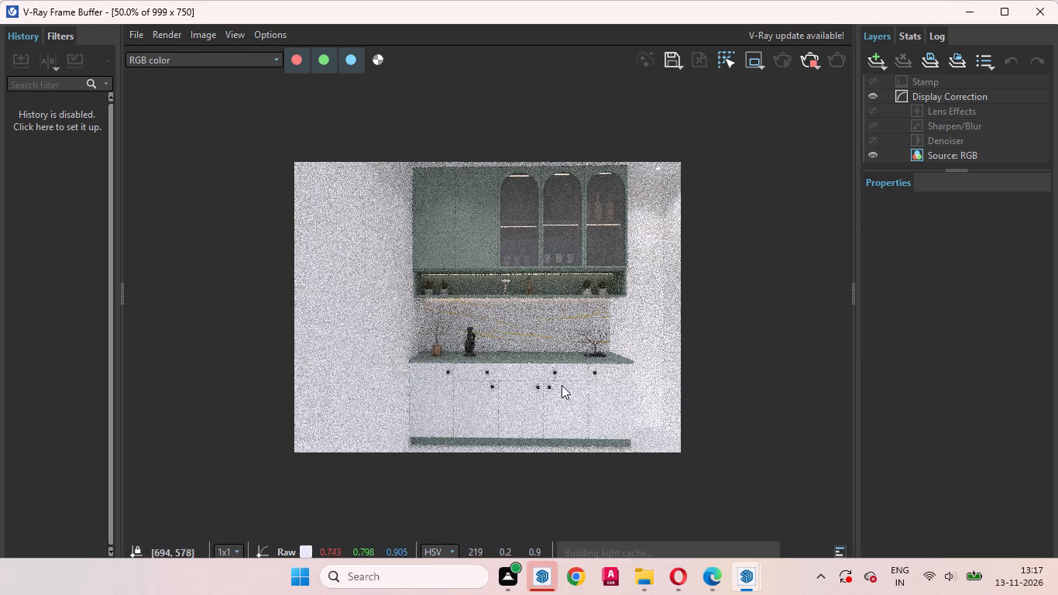
Recheck the whole cabinet in the render, comparing the upper doors, arched glass units, open shelf, countertop decor and base cabinet.
middle_drag(475, 372, 499, 312)
scroll(458, 312, up, 1)
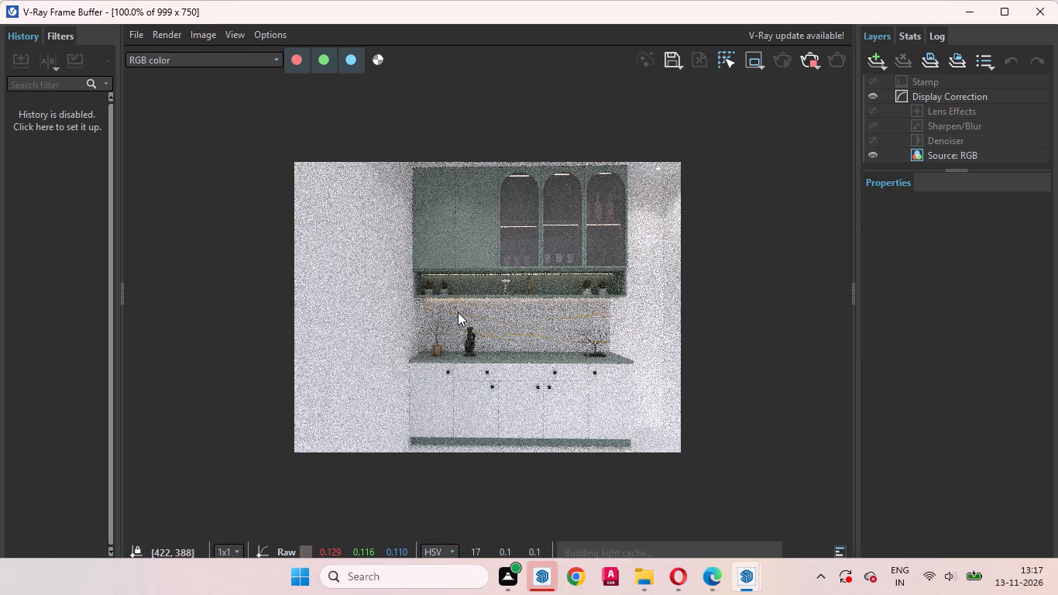
scroll(462, 300, down, 1)
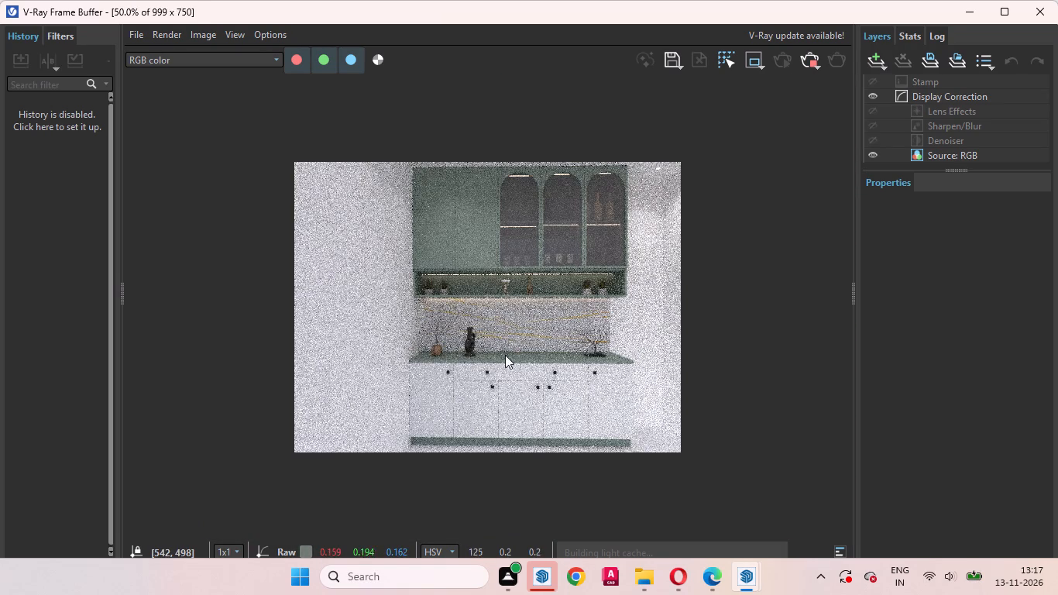
scroll(505, 353, up, 1)
scroll(506, 350, down, 1)
middle_drag(513, 355, 524, 302)
scroll(524, 301, up, 2)
middle_drag(521, 271, 521, 273)
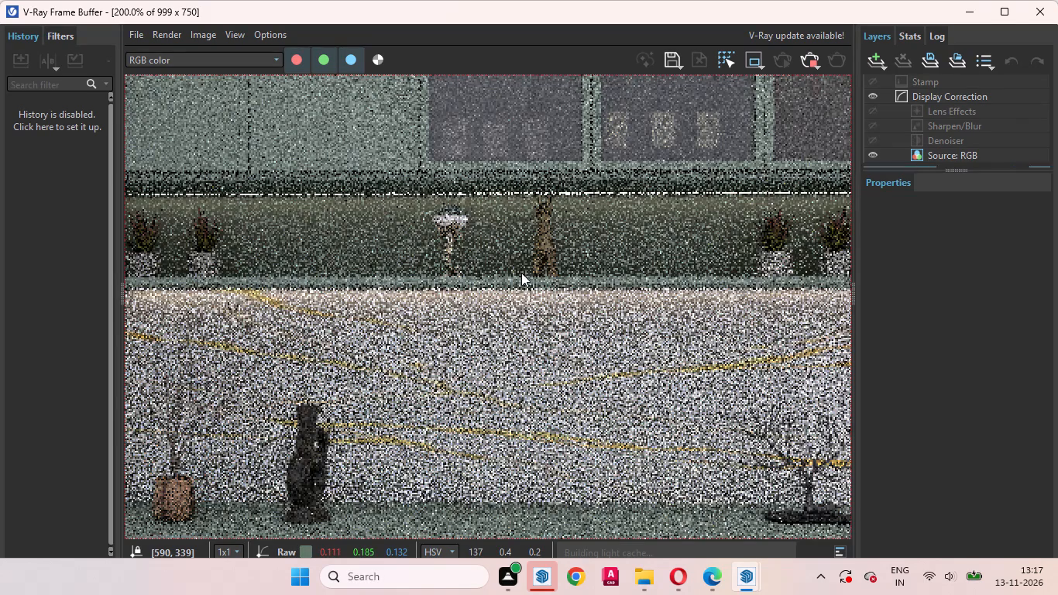
middle_drag(521, 273, 529, 389)
middle_drag(534, 346, 657, 338)
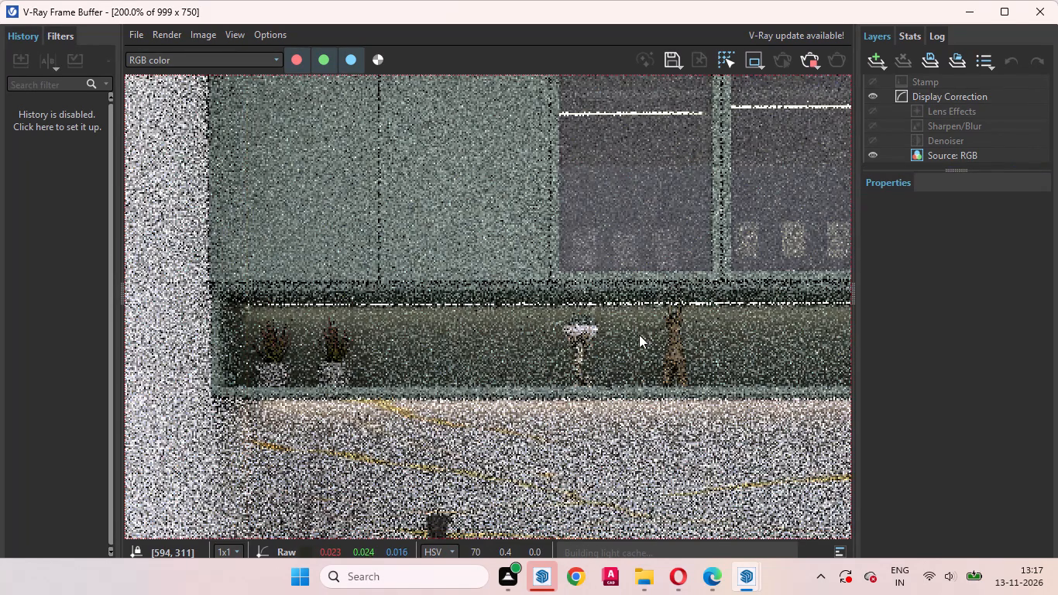
scroll(415, 259, down, 2)
scroll(598, 311, up, 1)
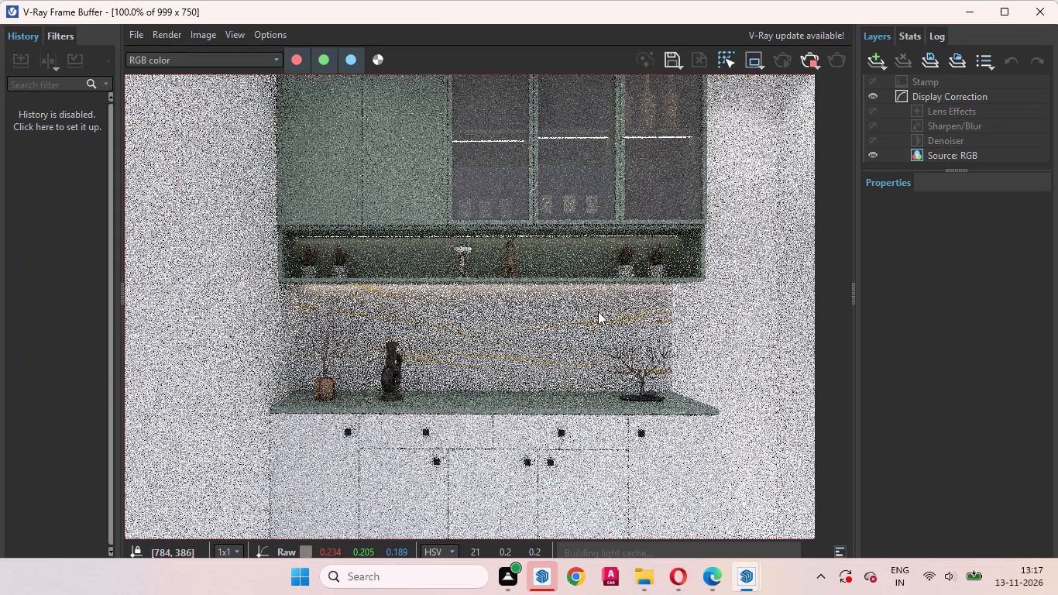
middle_drag(591, 309, 575, 225)
middle_click(575, 225)
middle_click(575, 222)
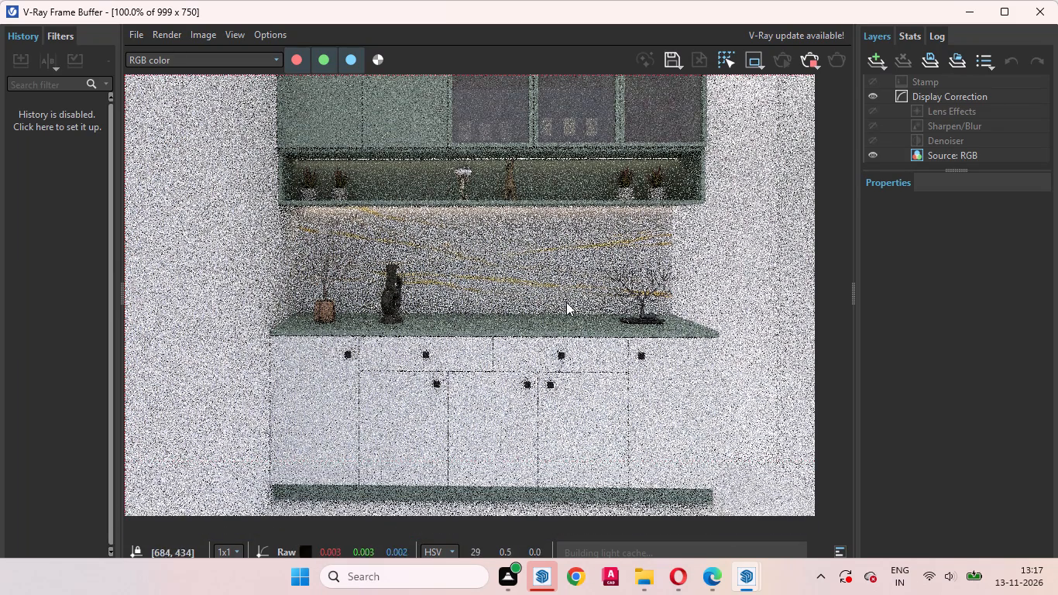
scroll(687, 448, up, 1)
scroll(658, 439, down, 1)
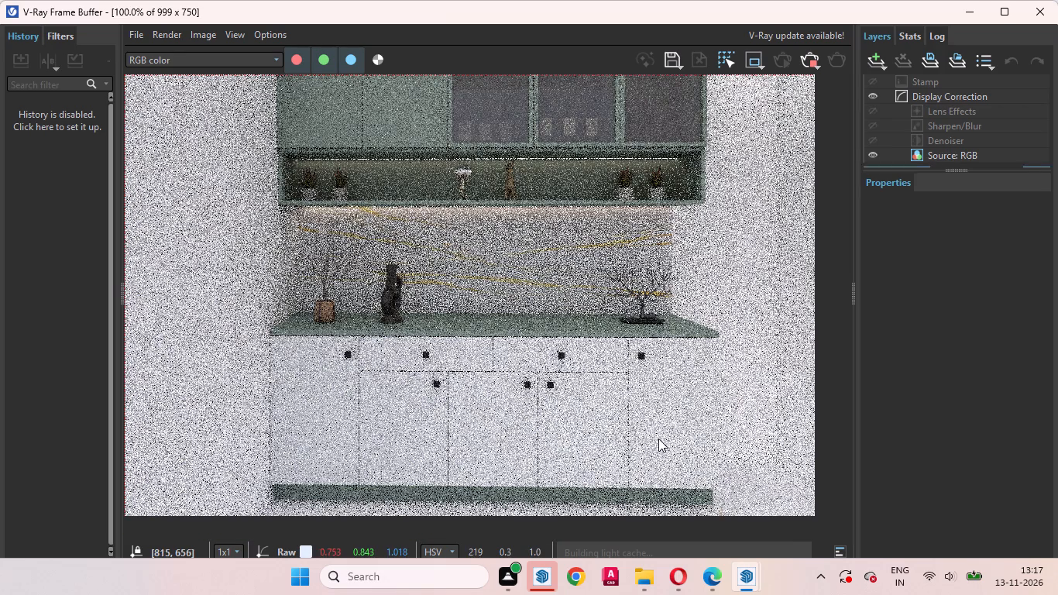
middle_drag(341, 339, 523, 469)
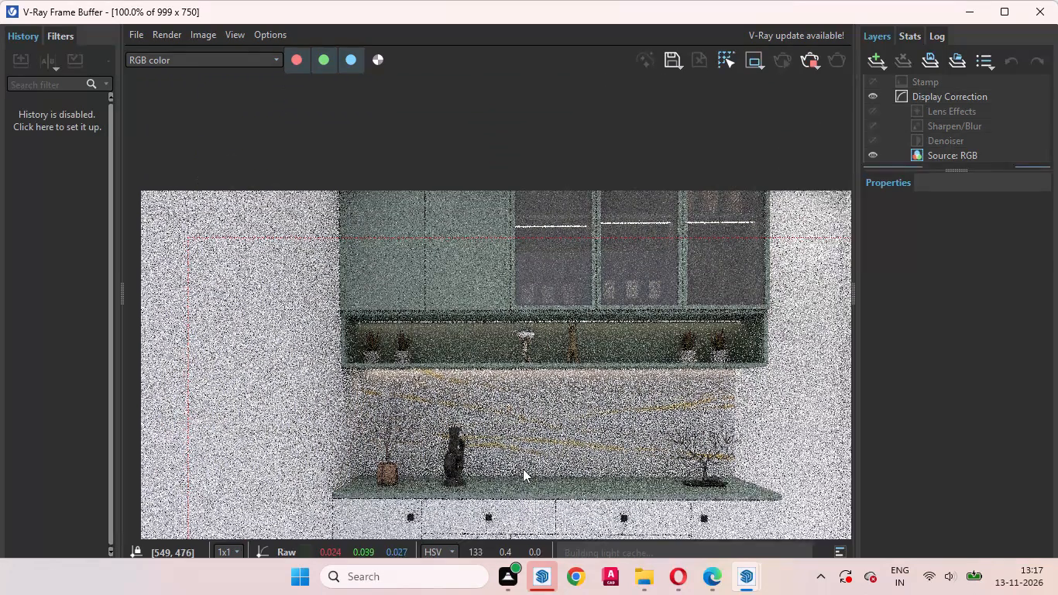
middle_drag(523, 469, 451, 473)
middle_drag(556, 380, 491, 414)
scroll(546, 337, down, 1)
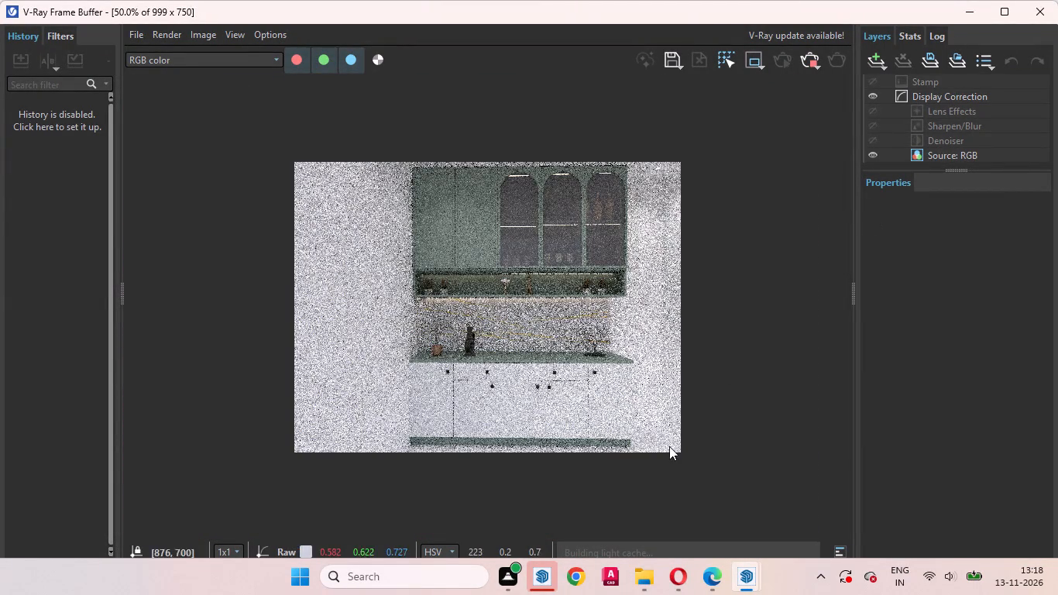
Open the V-Ray log, read the latest light cache, adaptive lights and progressive rendering entries, and close it.
click(837, 549)
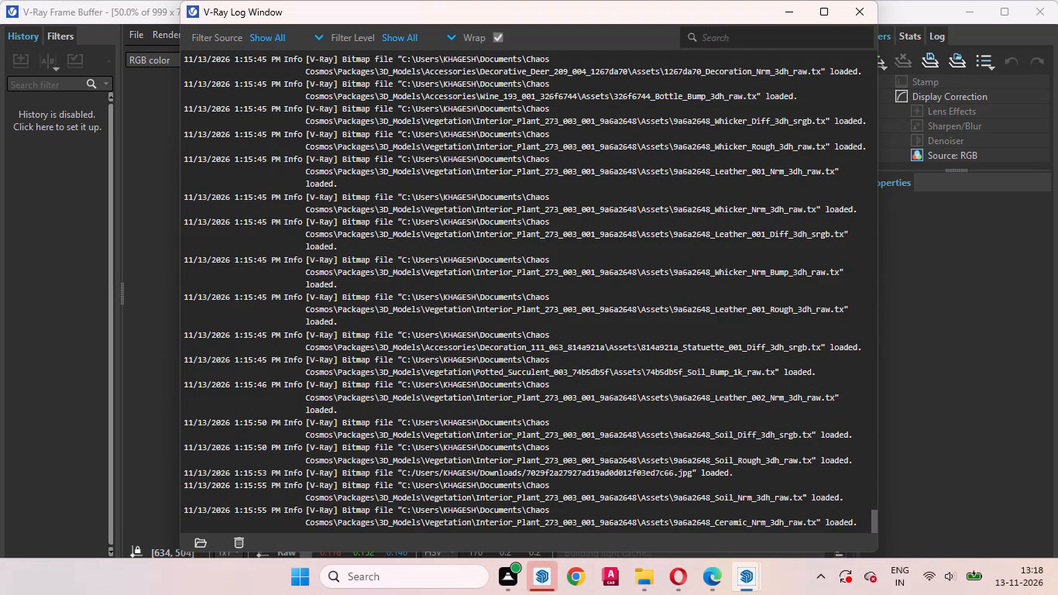
scroll(609, 323, down, 6)
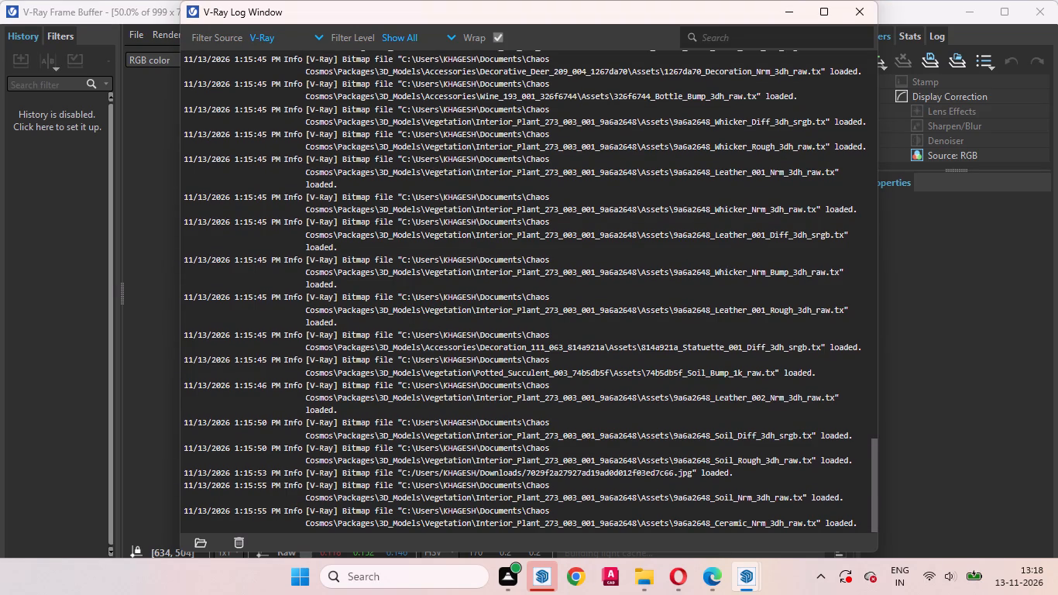
click(341, 414)
click(347, 412)
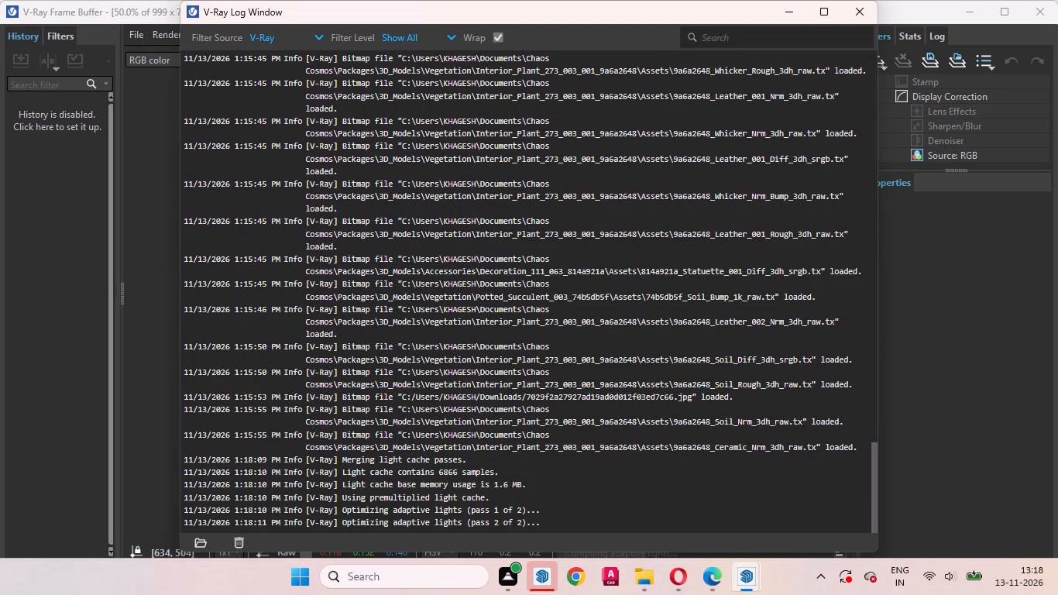
scroll(480, 444, down, 5)
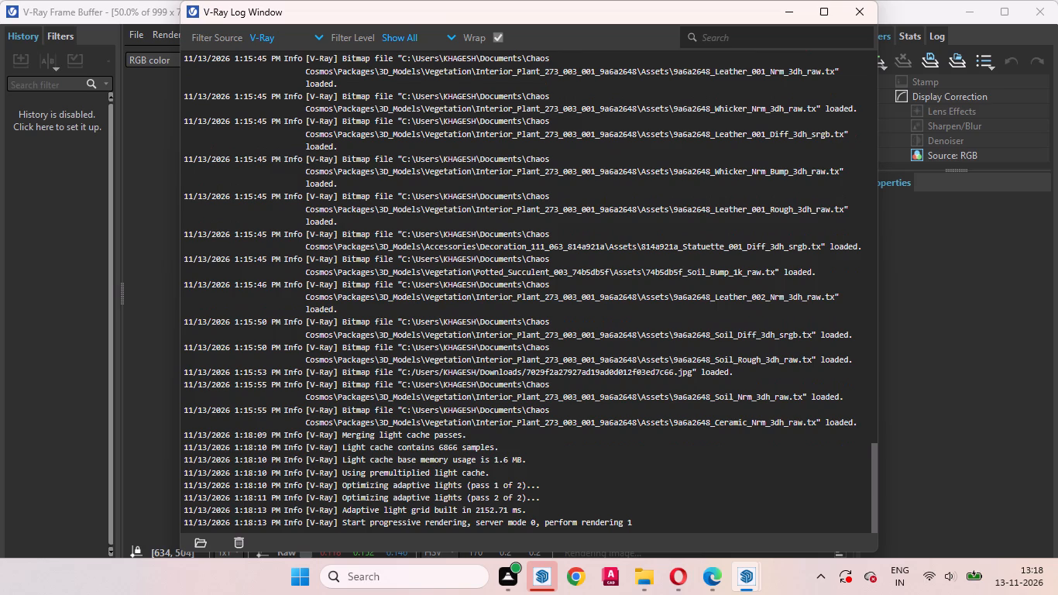
scroll(510, 440, down, 2)
scroll(510, 440, up, 1)
scroll(530, 443, down, 6)
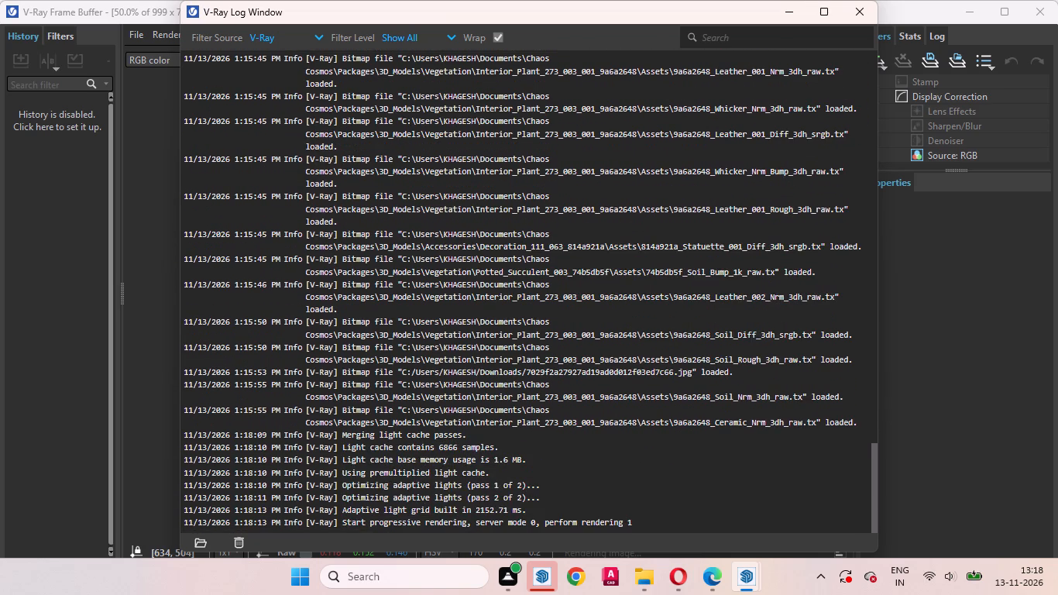
drag(532, 461, 511, 452)
click(561, 469)
scroll(569, 468, down, 2)
drag(541, 487, 531, 487)
drag(531, 487, 525, 490)
click(562, 497)
drag(546, 499, 530, 500)
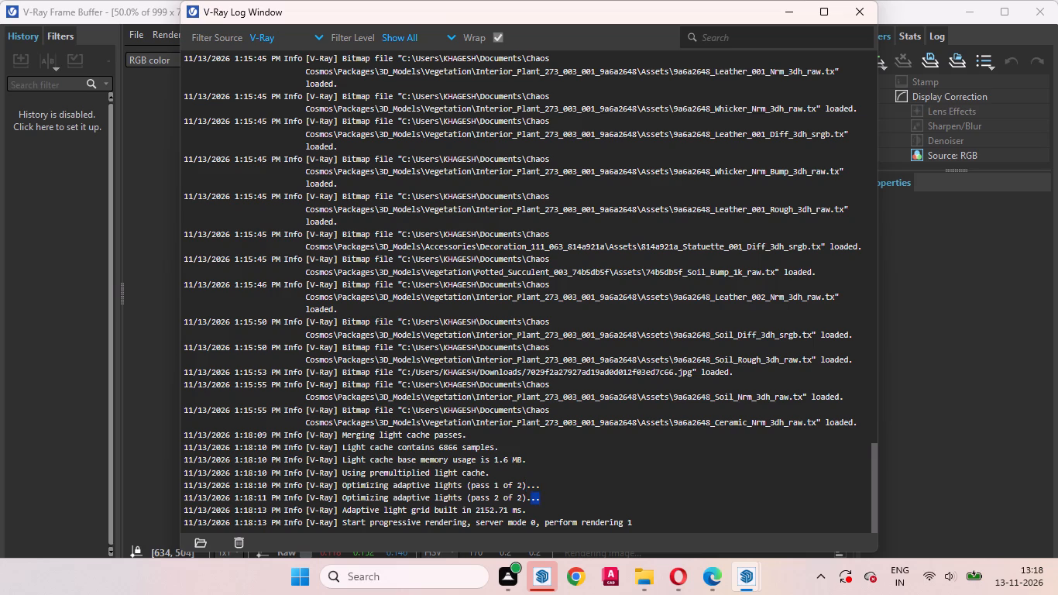
drag(530, 500, 527, 500)
click(560, 497)
drag(548, 489, 527, 489)
click(558, 480)
scroll(559, 469, down, 6)
click(857, 14)
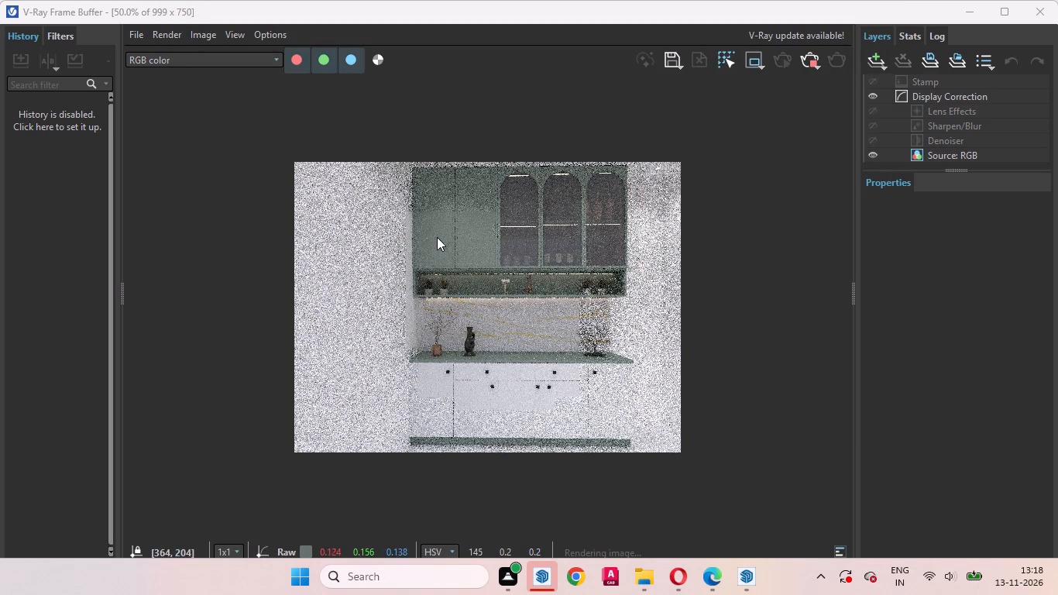
Examine the refining render, checking the base cabinet, backsplash, lit open shelf and arched glass upper cabinets.
scroll(442, 230, up, 1)
scroll(489, 274, down, 1)
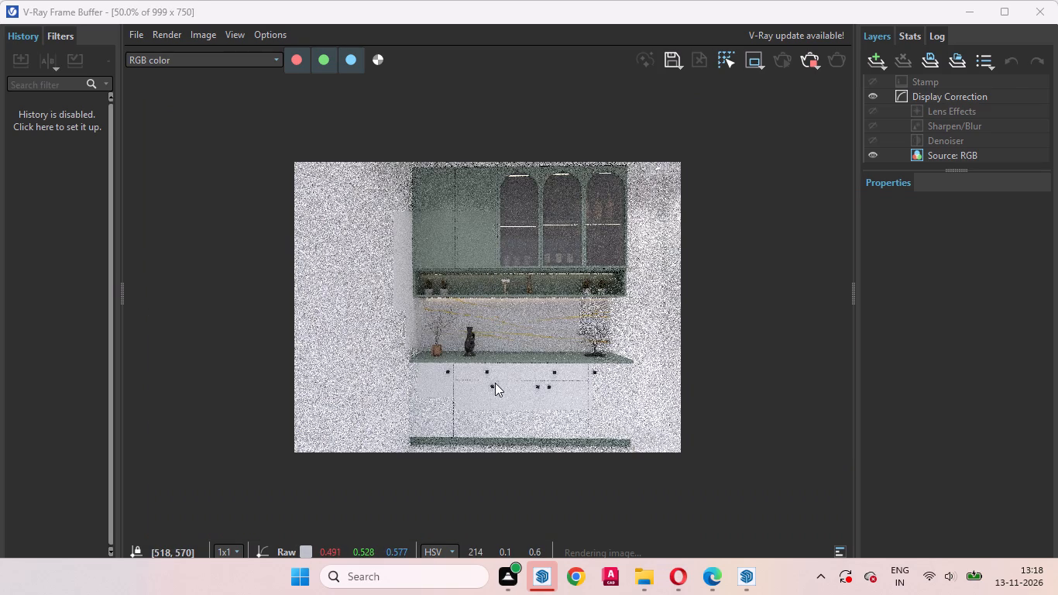
scroll(527, 401, up, 1)
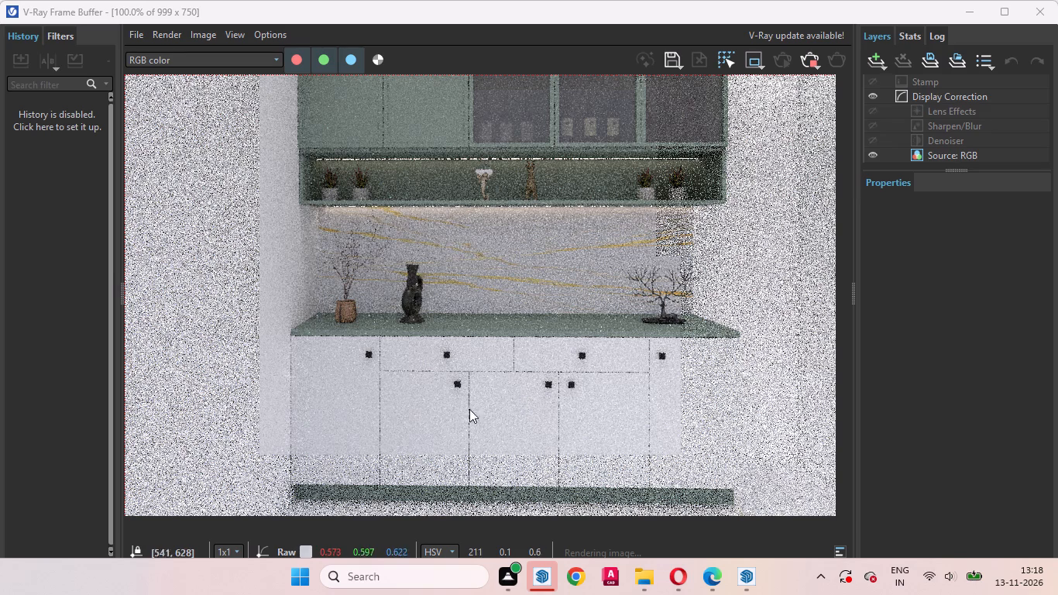
middle_drag(538, 251, 544, 360)
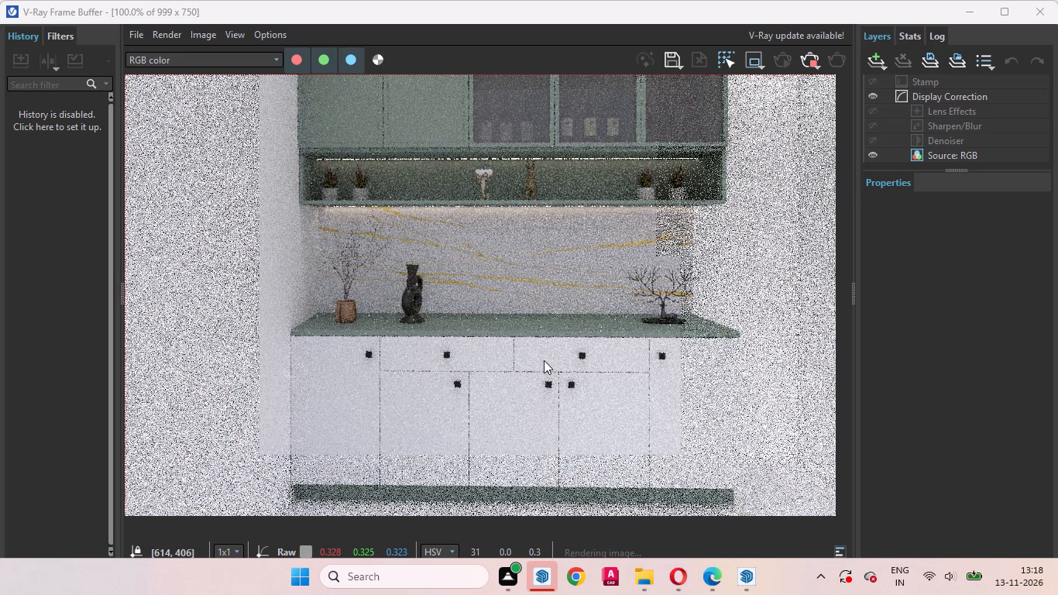
middle_drag(544, 360, 543, 382)
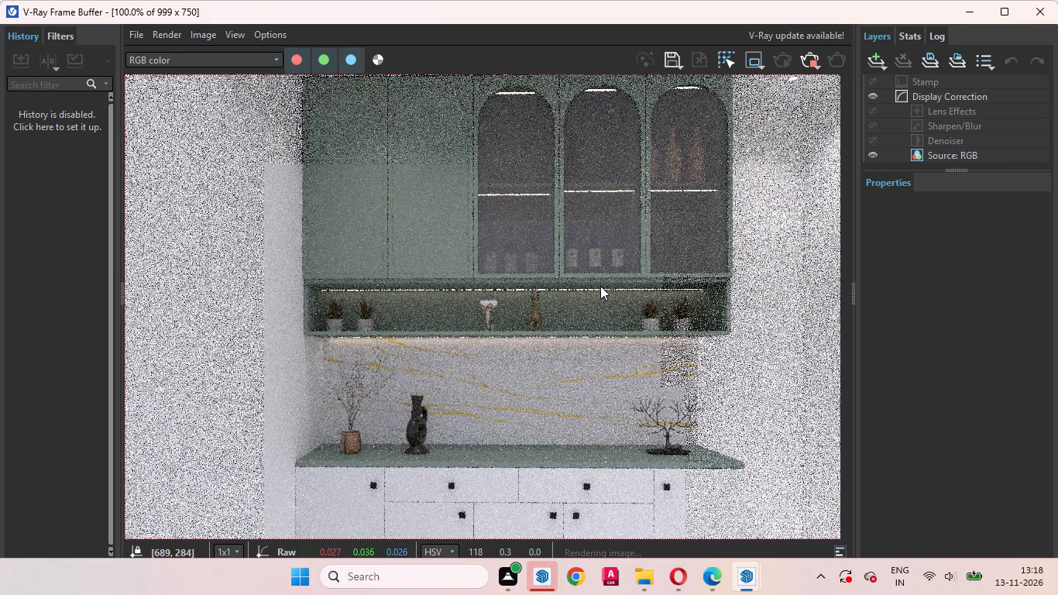
scroll(507, 293, down, 1)
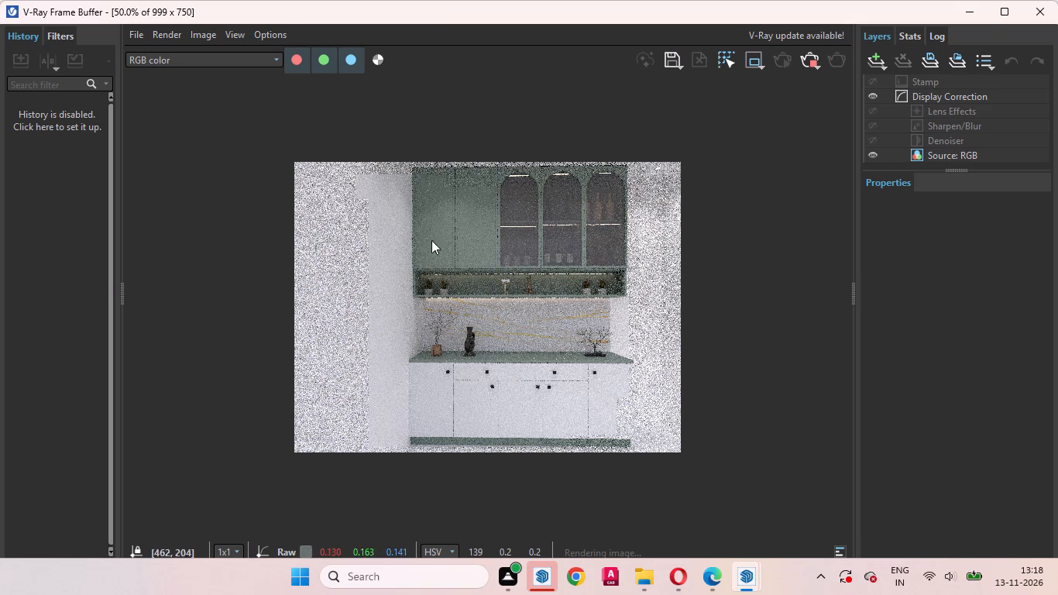
scroll(610, 302, up, 1)
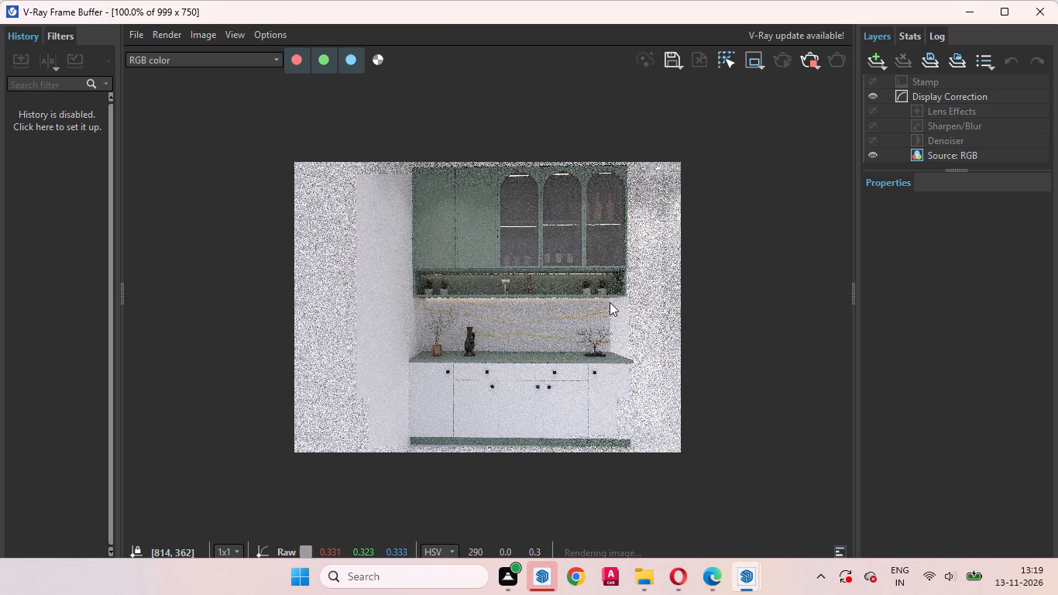
middle_drag(487, 271, 476, 384)
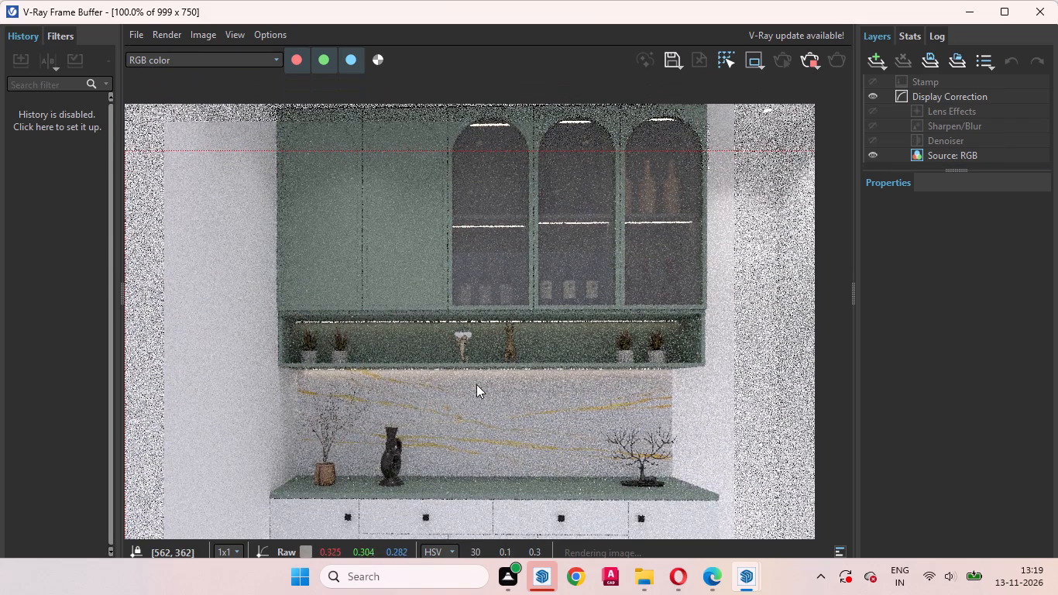
Examine the refining render from the upper cabinets and marble backsplash to the base fronts and countertop end, finishing with the whole cabinet.
middle_drag(476, 384, 478, 385)
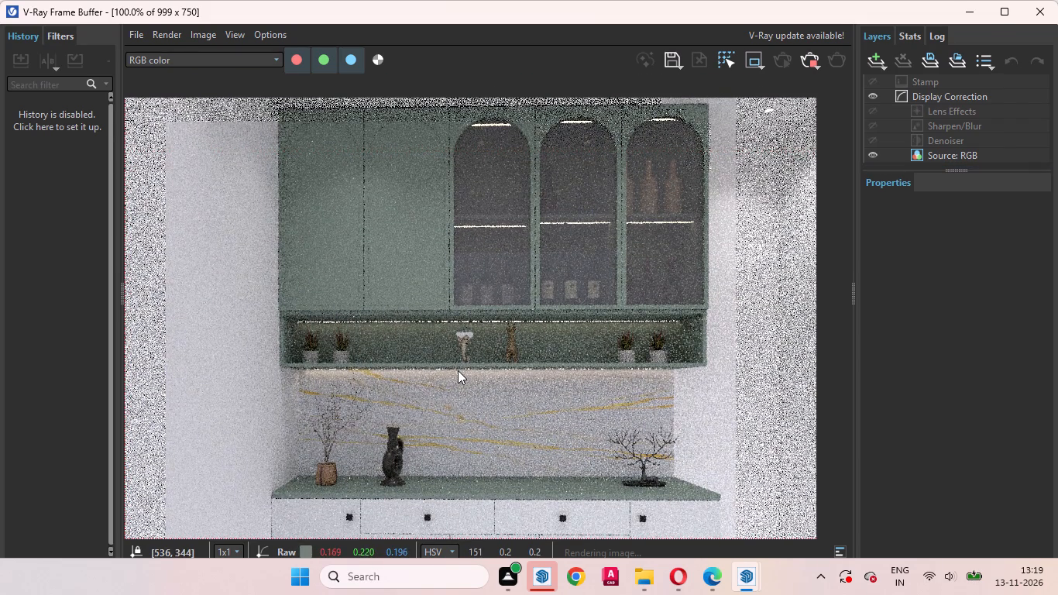
middle_drag(458, 372, 492, 163)
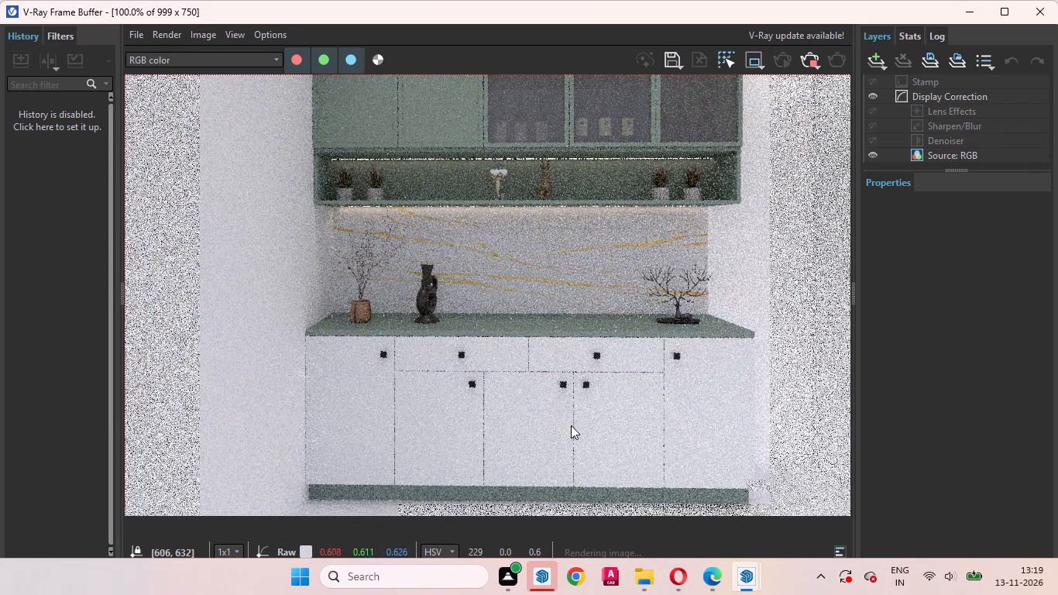
scroll(778, 369, up, 1)
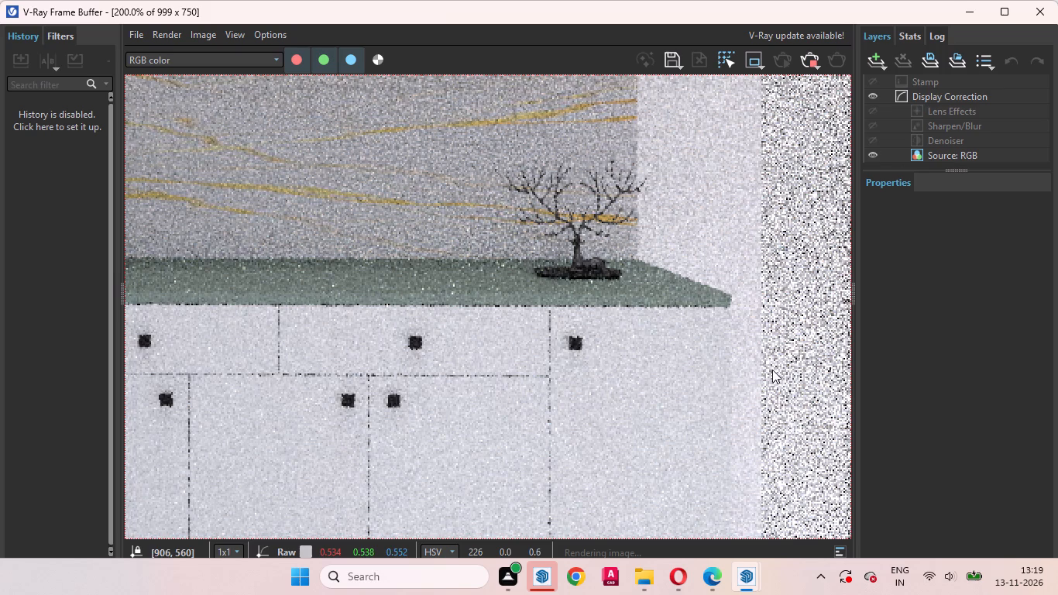
scroll(609, 345, down, 1)
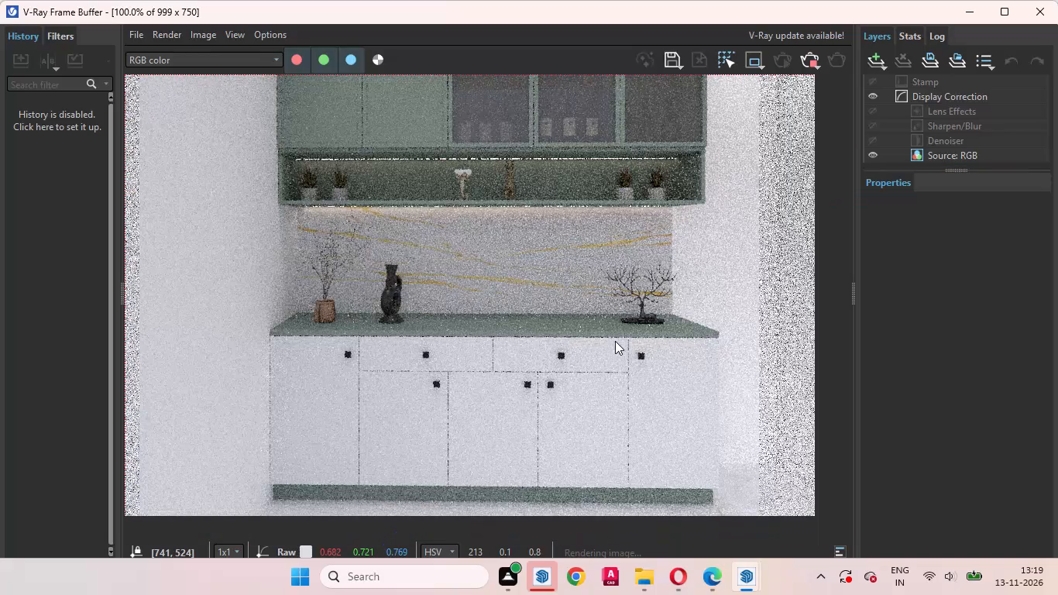
middle_drag(475, 261, 500, 344)
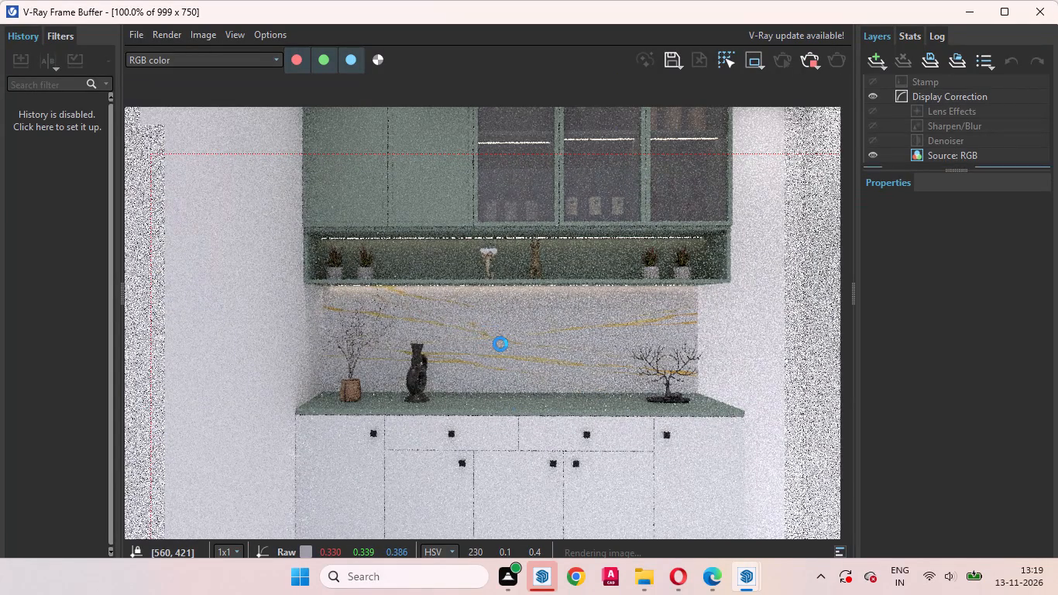
middle_drag(500, 344, 501, 376)
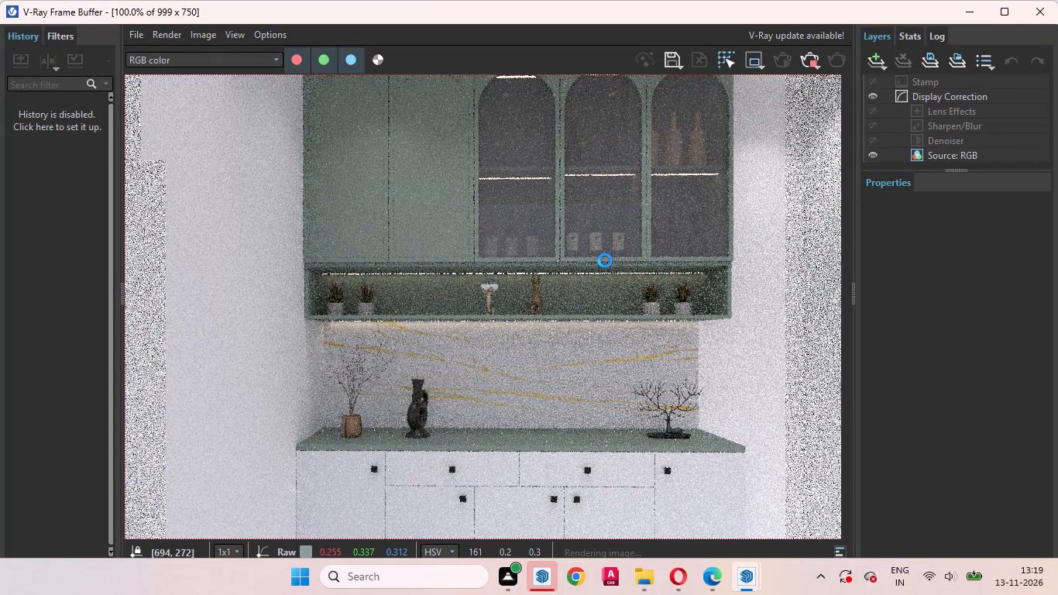
scroll(555, 284, down, 1)
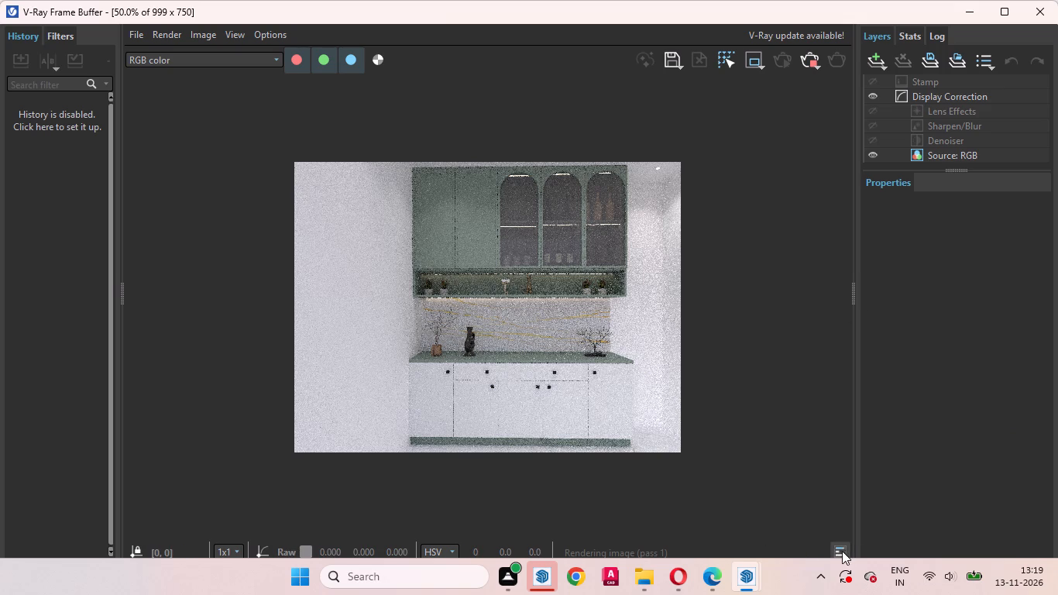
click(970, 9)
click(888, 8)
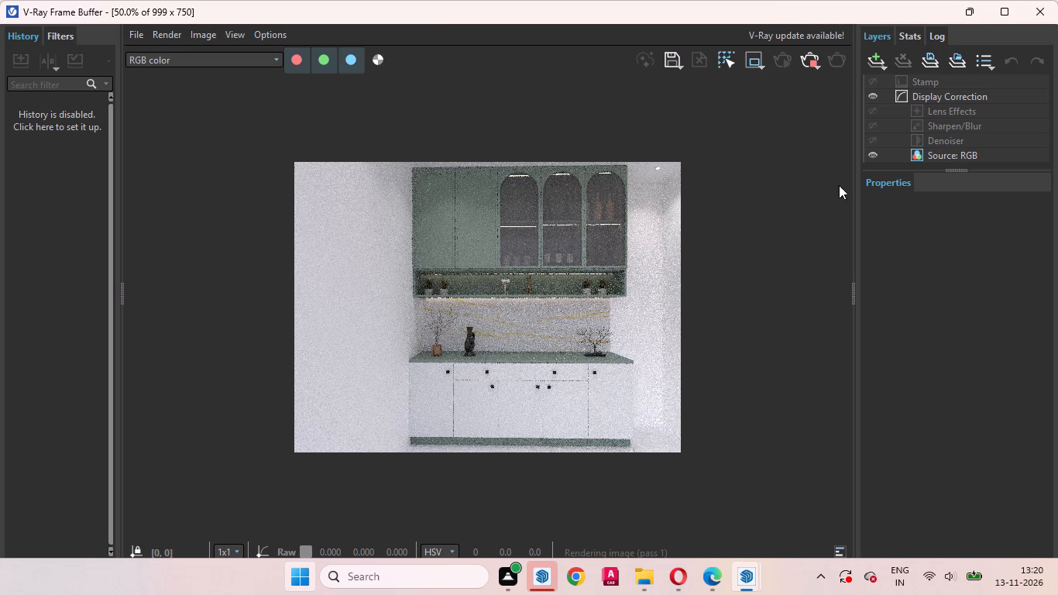
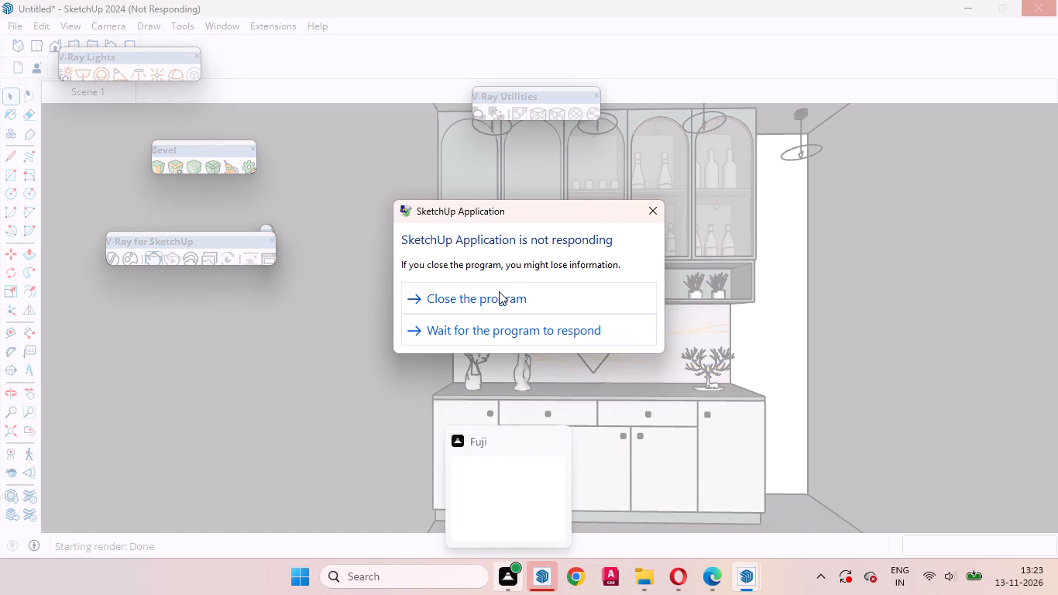
Close the unresponsive SketchUp program instead of waiting for it to respond.
click(500, 296)
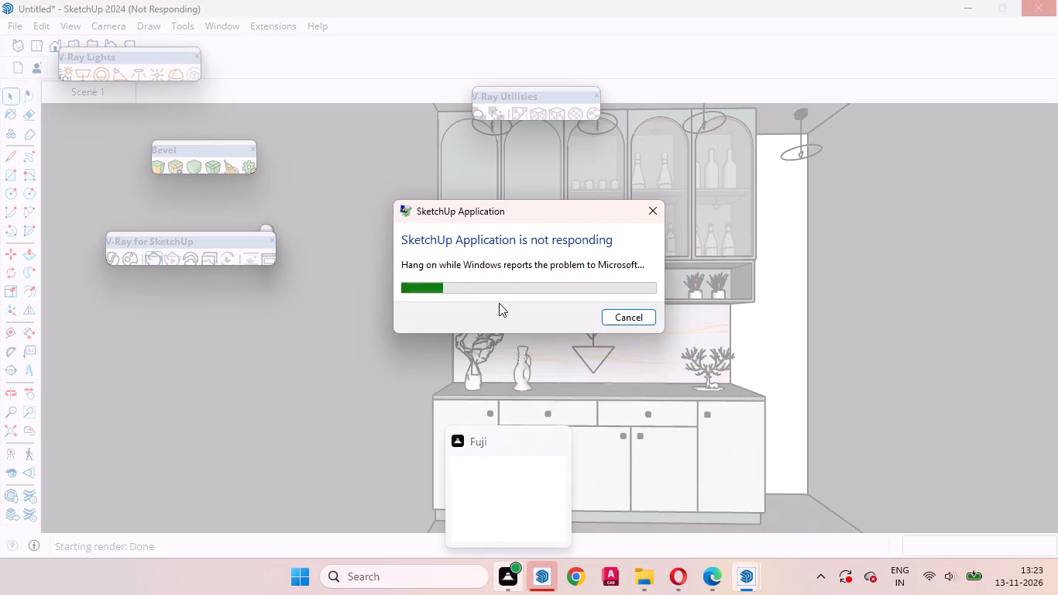